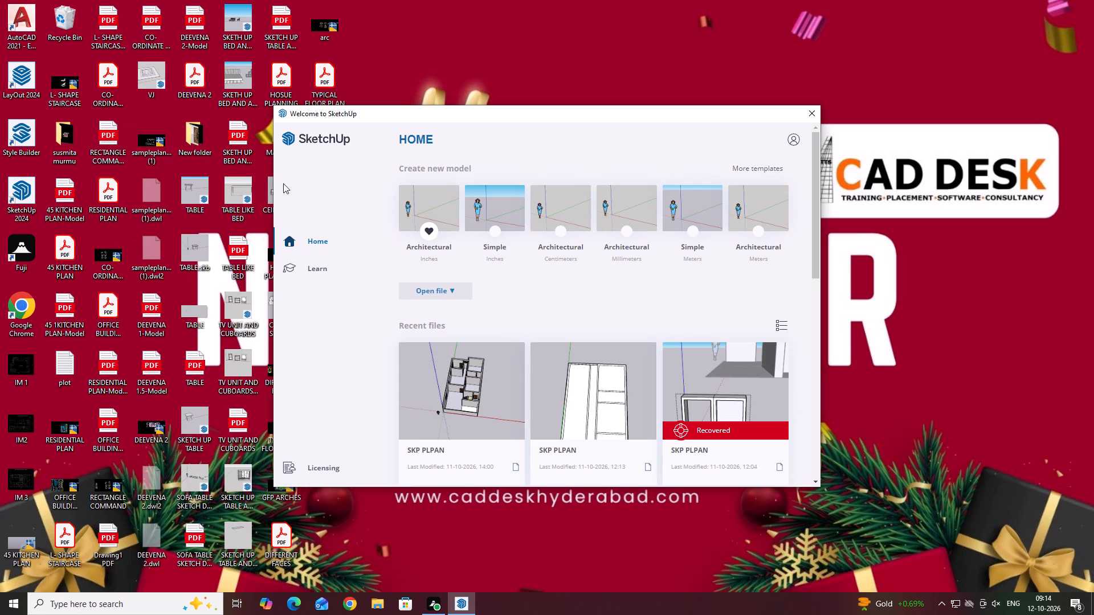
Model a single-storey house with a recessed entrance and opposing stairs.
Create a new model from the Architectural template in inches.
{"action": "left_click", "coordinate": [430, 199]}
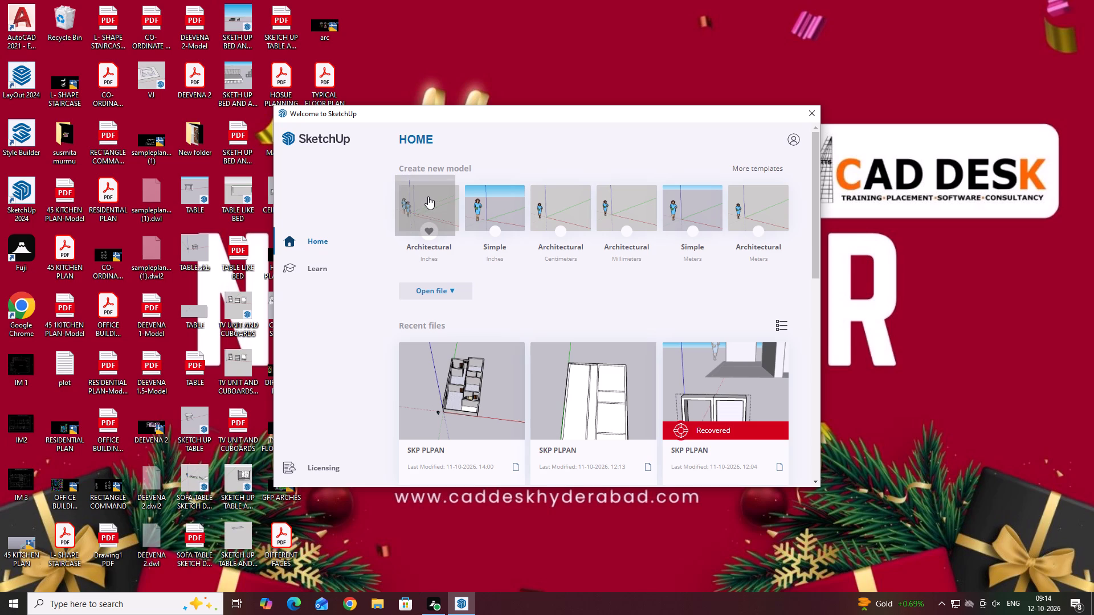
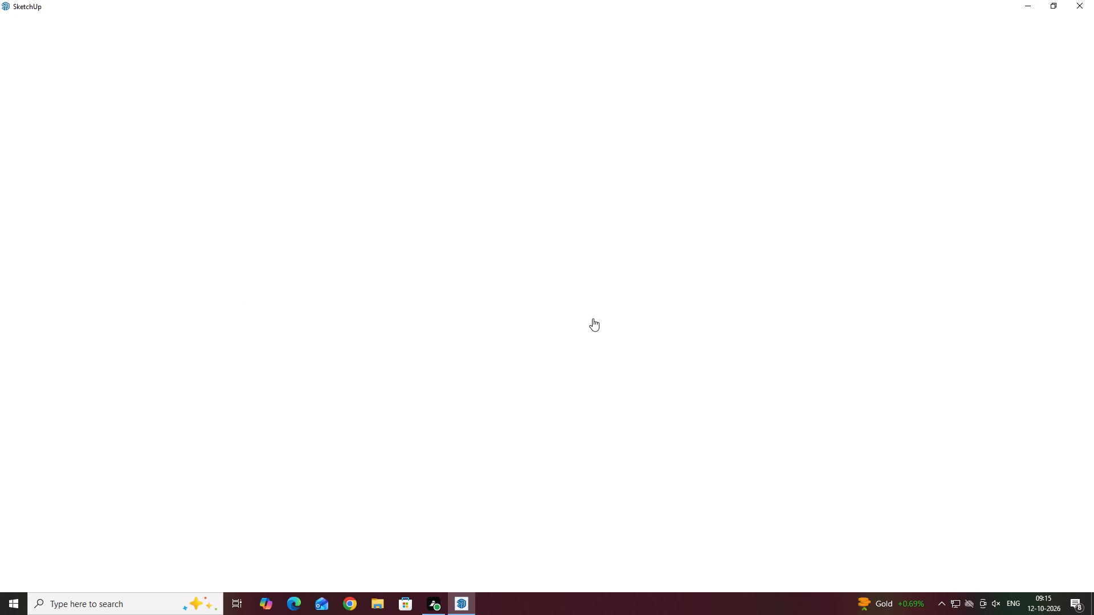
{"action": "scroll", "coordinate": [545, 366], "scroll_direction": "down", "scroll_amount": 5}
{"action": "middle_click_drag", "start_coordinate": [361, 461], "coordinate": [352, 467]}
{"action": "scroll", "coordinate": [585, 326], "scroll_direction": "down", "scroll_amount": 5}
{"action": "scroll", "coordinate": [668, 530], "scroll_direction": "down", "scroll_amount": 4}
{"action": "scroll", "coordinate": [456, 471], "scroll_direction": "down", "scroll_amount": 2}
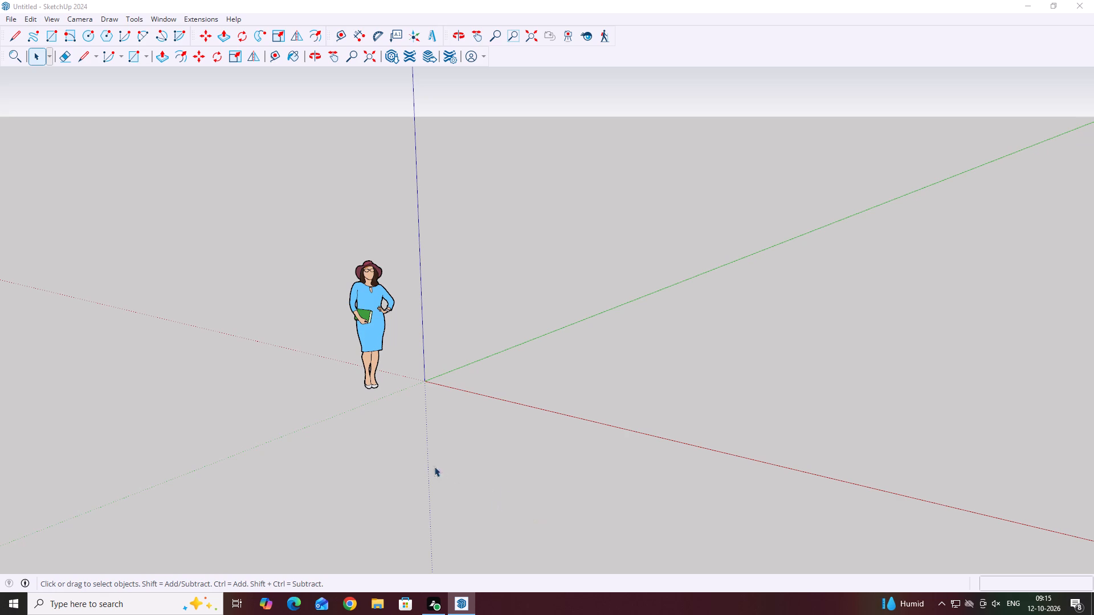
Draw a 27' by 30' rectangle on the ground plane with its first corner at the axes origin.
{"action": "middle_click_drag", "start_coordinate": [368, 474], "coordinate": [634, 461]}
{"action": "scroll", "coordinate": [465, 413], "scroll_direction": "up", "scroll_amount": 1}
{"action": "middle_click_drag", "start_coordinate": [610, 398], "coordinate": [506, 371]}
{"action": "scroll", "coordinate": [459, 400], "scroll_direction": "up", "scroll_amount": 4}
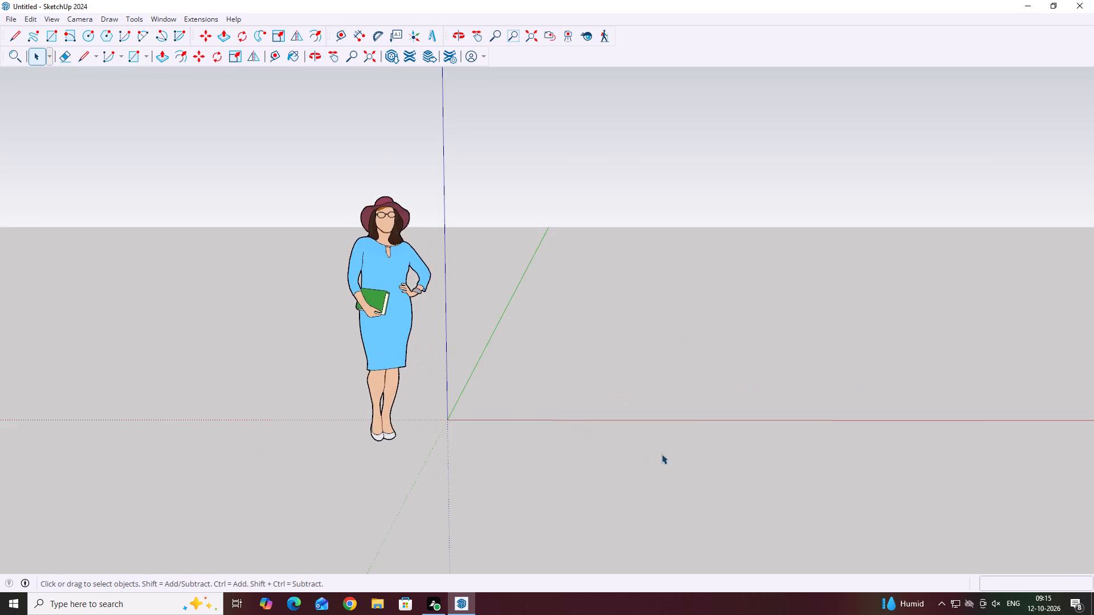
{"action": "middle_click_drag", "start_coordinate": [651, 447], "coordinate": [619, 424]}
{"action": "scroll", "coordinate": [447, 412], "scroll_direction": "up", "scroll_amount": 2}
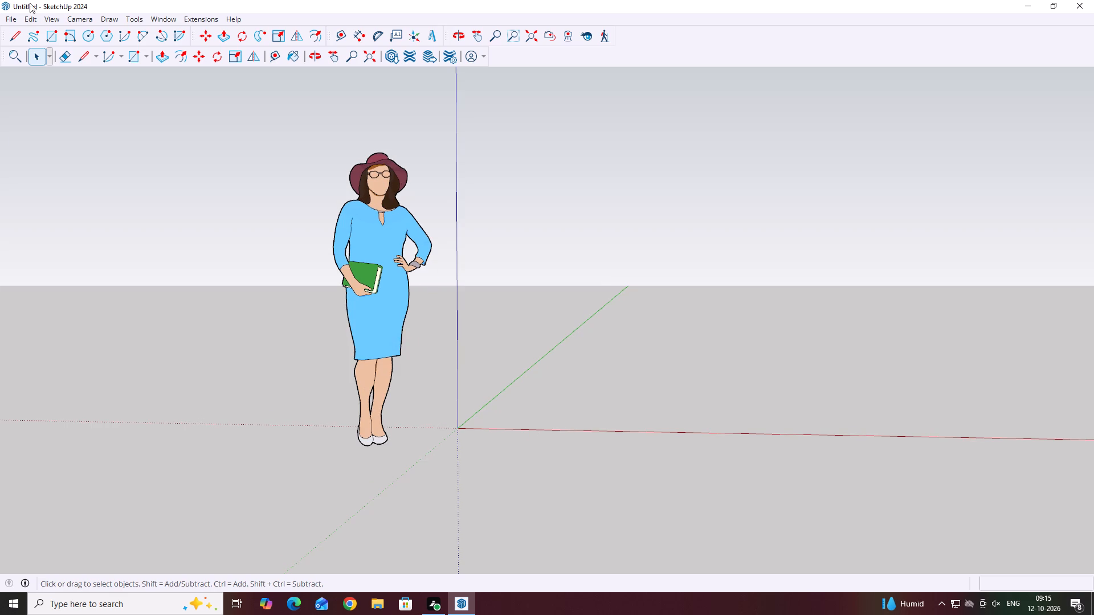
{"action": "left_click", "coordinate": [80, 61]}
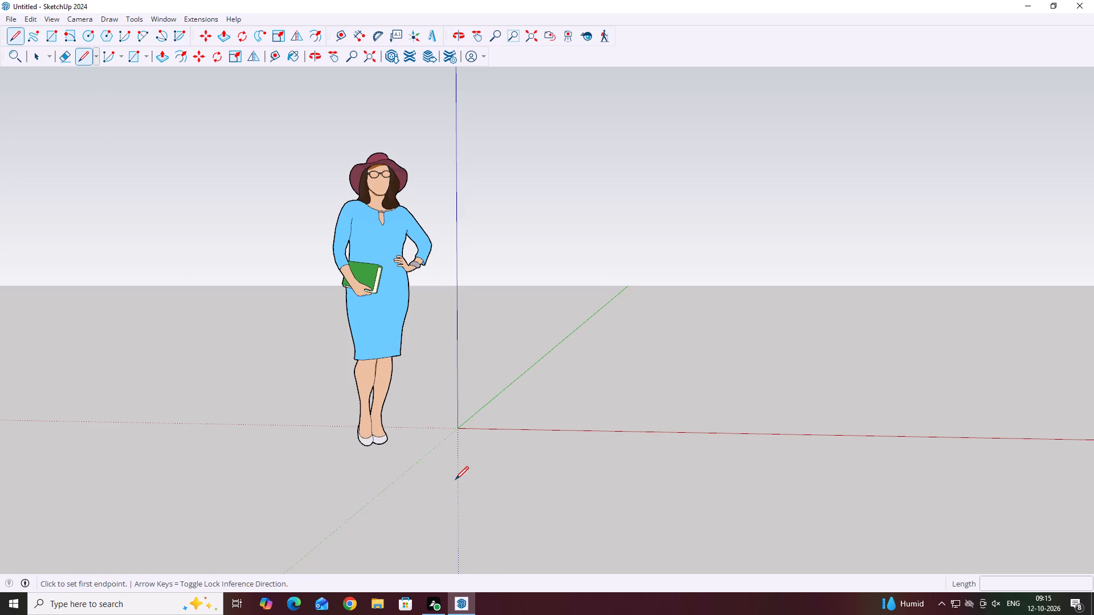
{"action": "scroll", "coordinate": [469, 425], "scroll_direction": "up", "scroll_amount": 7}
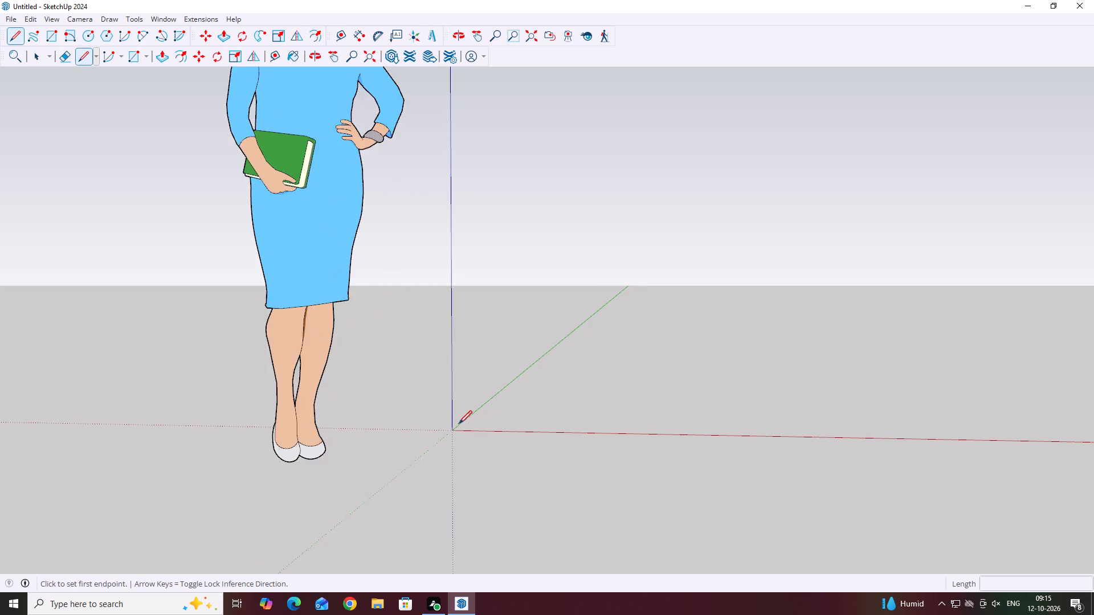
{"action": "scroll", "coordinate": [459, 424], "scroll_direction": "up", "scroll_amount": 2}
{"action": "middle_click_drag", "start_coordinate": [451, 443], "coordinate": [526, 471]}
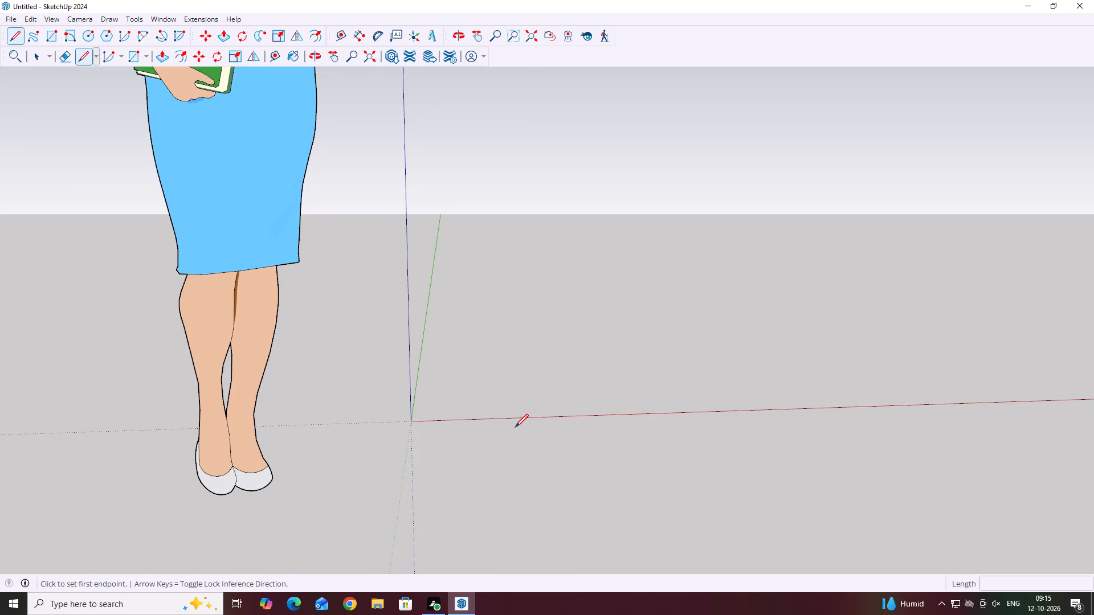
{"action": "left_click", "coordinate": [50, 40]}
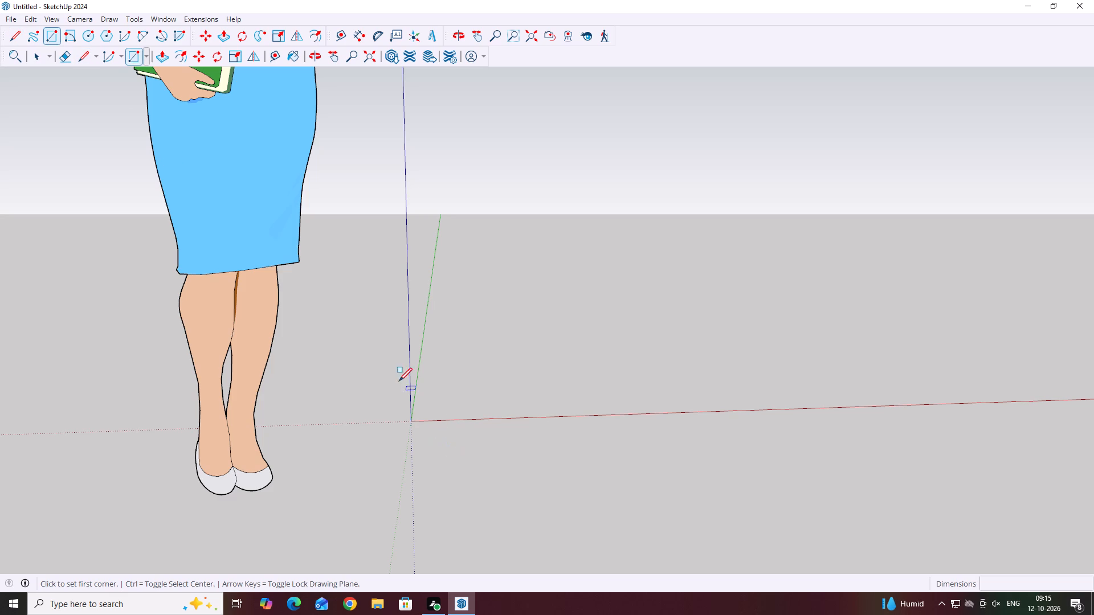
{"action": "left_click", "coordinate": [411, 420]}
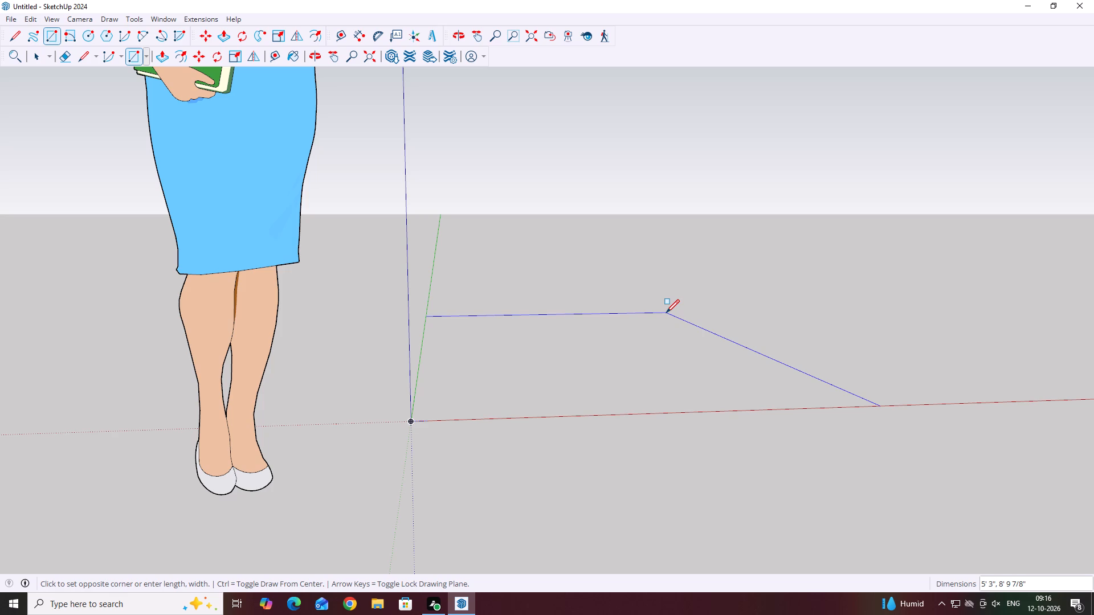
{"action": "type", "text": "27',"}
{"action": "type", "text": "30'"}
{"action": "key", "text": "Return"}
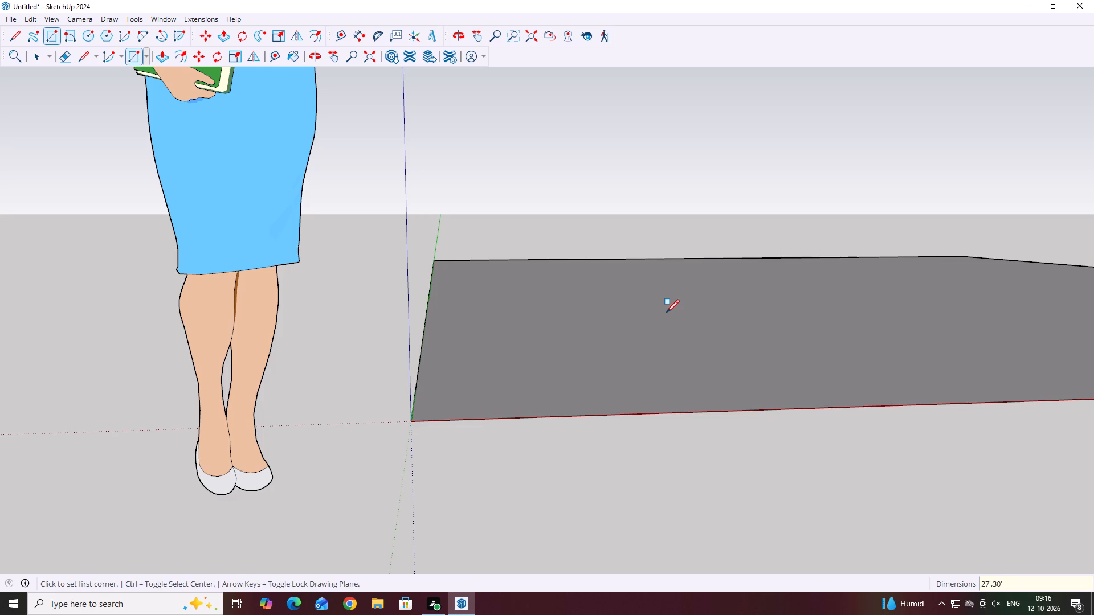
{"action": "scroll", "coordinate": [538, 297], "scroll_direction": "down", "scroll_amount": 14}
{"action": "middle_click_drag", "start_coordinate": [979, 185], "coordinate": [963, 427]}
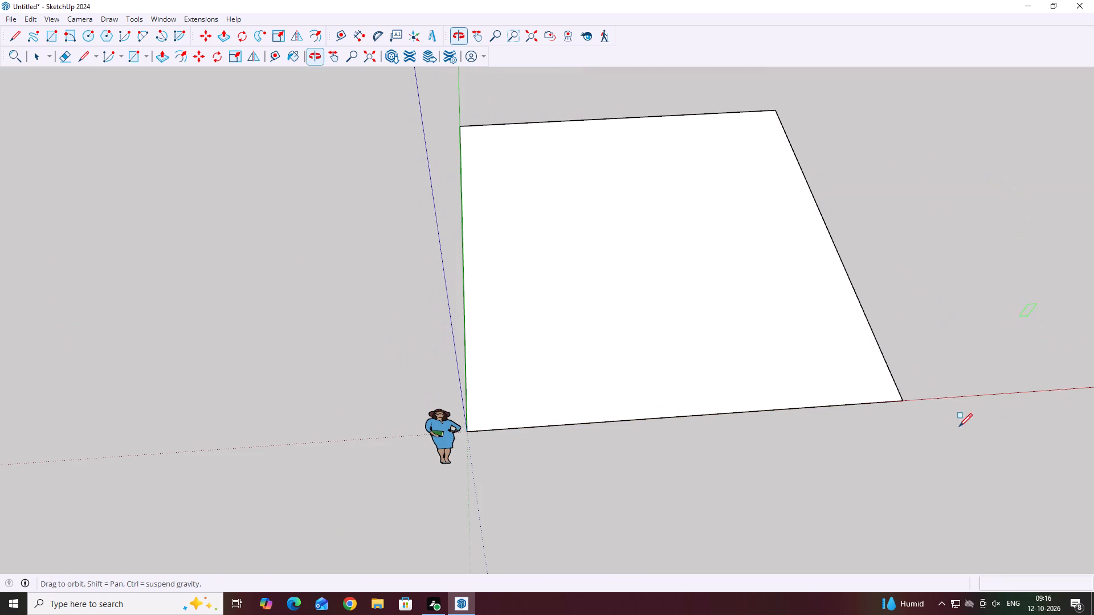
{"action": "middle_click_drag", "start_coordinate": [820, 317], "coordinate": [741, 409]}
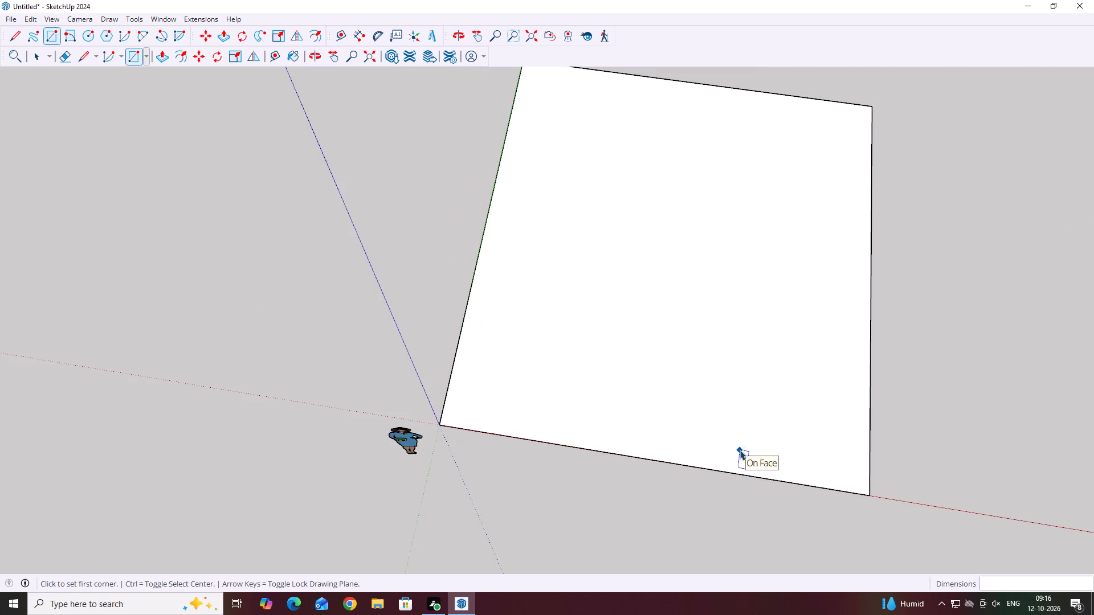
{"action": "key", "text": "space"}
Offset the rectangle's outline 9" inward to form the wall thickness band, and clear the selection.
{"action": "scroll", "coordinate": [716, 268], "scroll_direction": "down", "scroll_amount": 6}
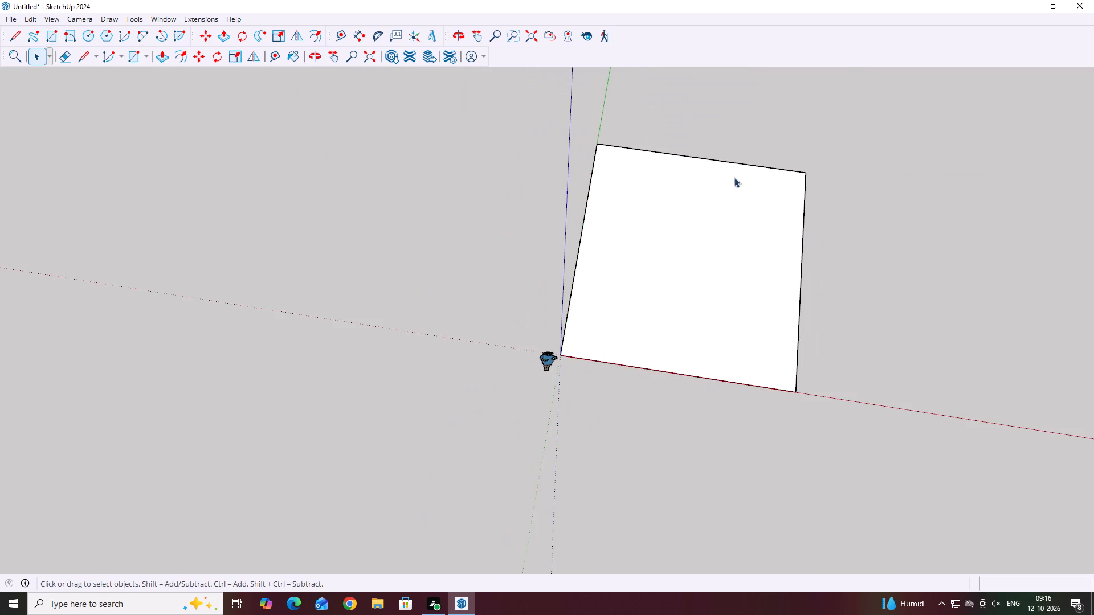
{"action": "scroll", "coordinate": [727, 126], "scroll_direction": "up", "scroll_amount": 8}
{"action": "middle_click_drag", "start_coordinate": [750, 197], "coordinate": [774, 175]}
{"action": "left_click", "coordinate": [716, 229]}
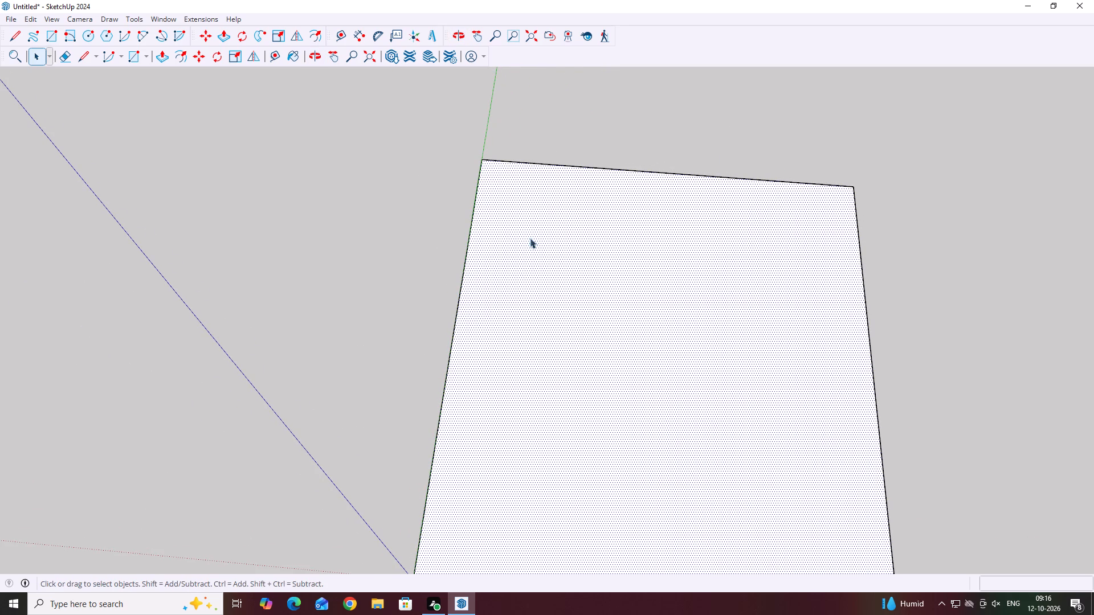
{"action": "scroll", "coordinate": [582, 248], "scroll_direction": "down", "scroll_amount": 2}
{"action": "middle_click_drag", "start_coordinate": [566, 239], "coordinate": [607, 254]}
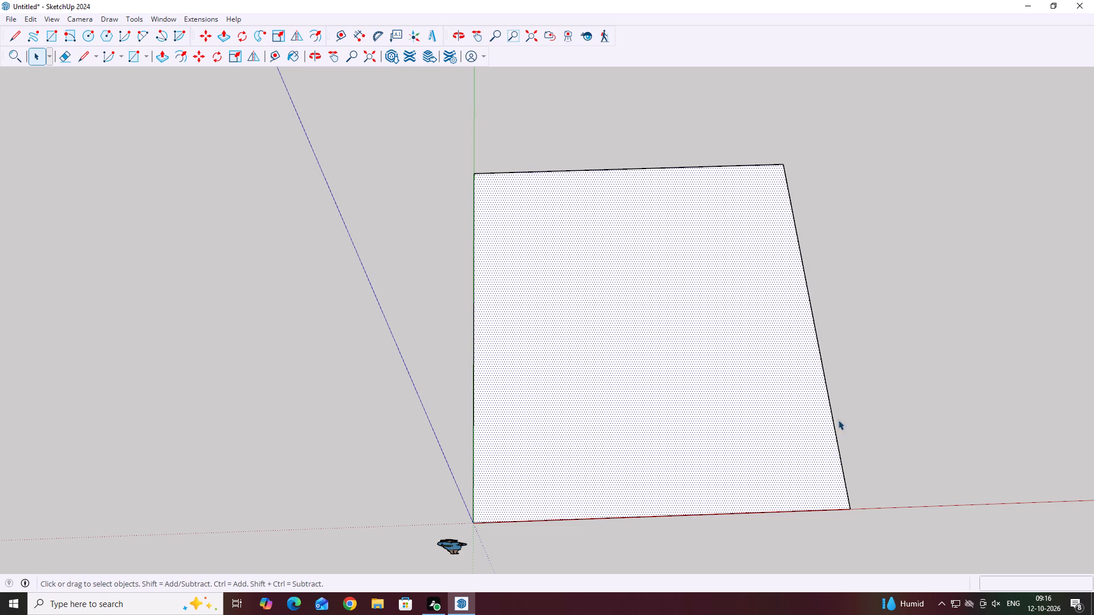
{"action": "middle_click_drag", "start_coordinate": [836, 417], "coordinate": [785, 290]}
{"action": "middle_click_drag", "start_coordinate": [435, 425], "coordinate": [508, 368]}
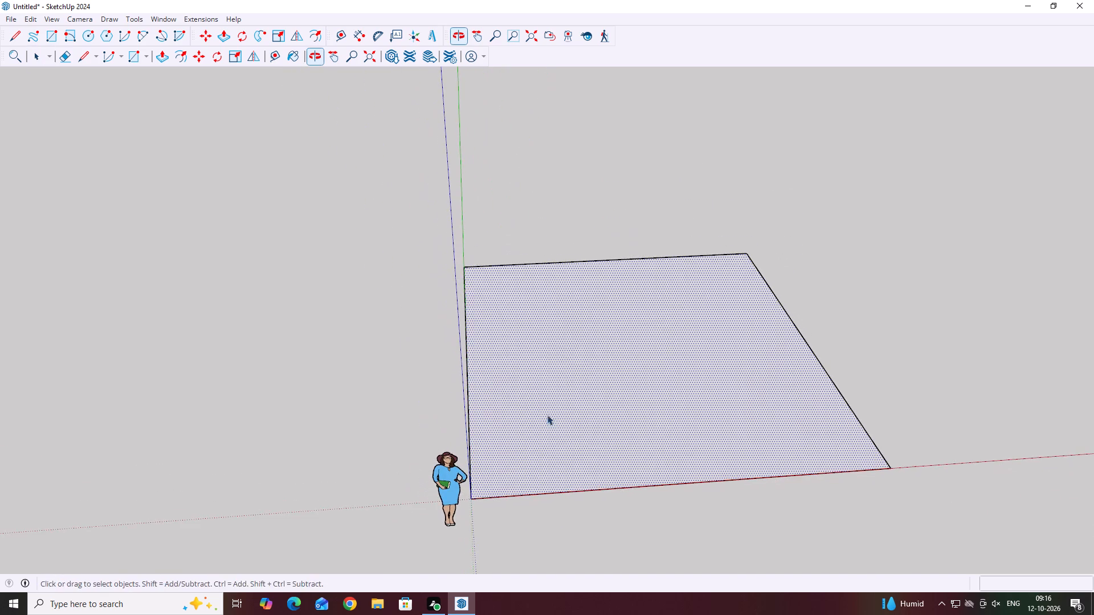
{"action": "middle_click_drag", "start_coordinate": [563, 424], "coordinate": [454, 465]}
{"action": "middle_click_drag", "start_coordinate": [598, 243], "coordinate": [619, 348]}
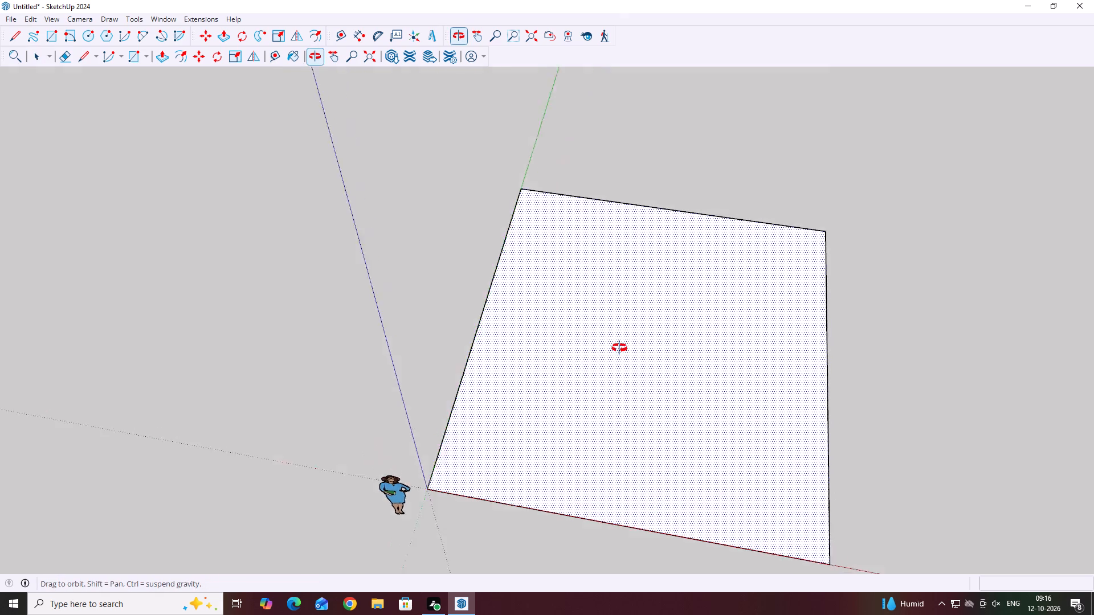
{"action": "middle_click_drag", "start_coordinate": [619, 348], "coordinate": [648, 366]}
{"action": "scroll", "coordinate": [630, 366], "scroll_direction": "down", "scroll_amount": 2}
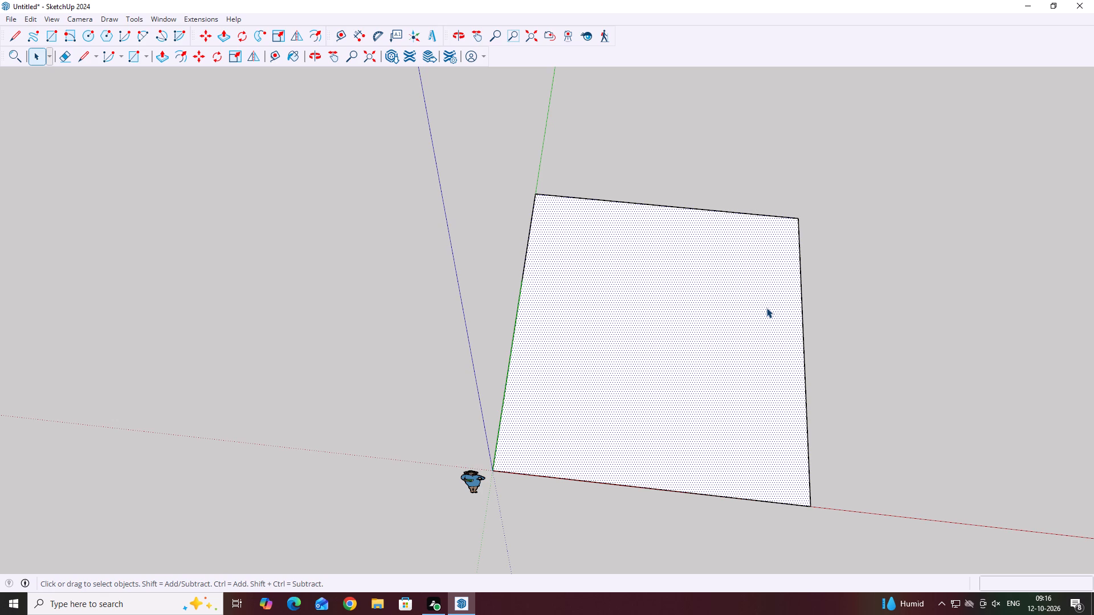
{"action": "key", "text": "f"}
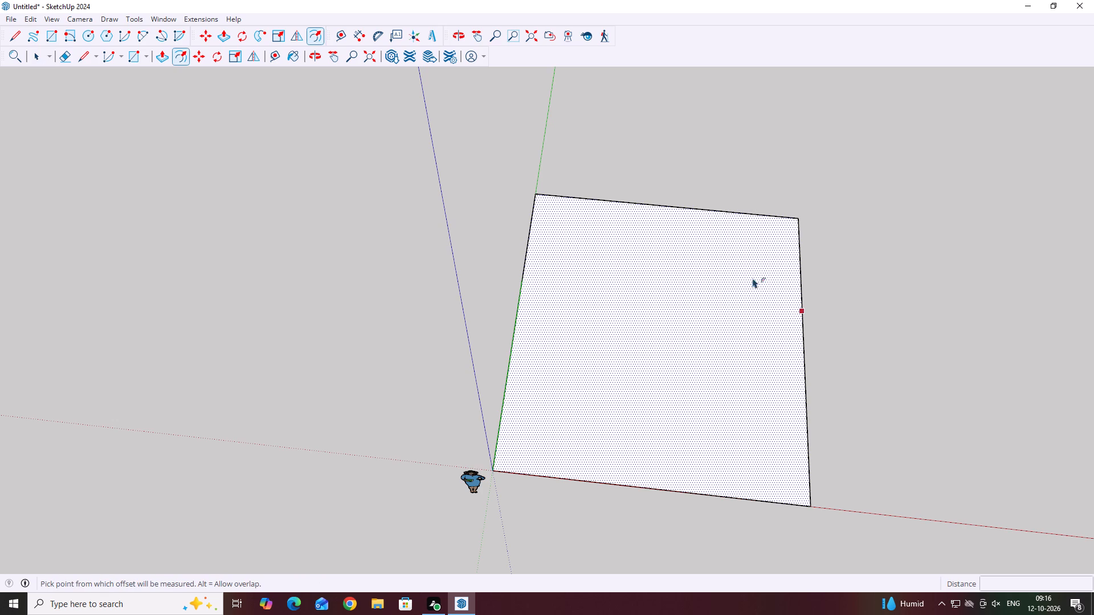
{"action": "left_click", "coordinate": [679, 215]}
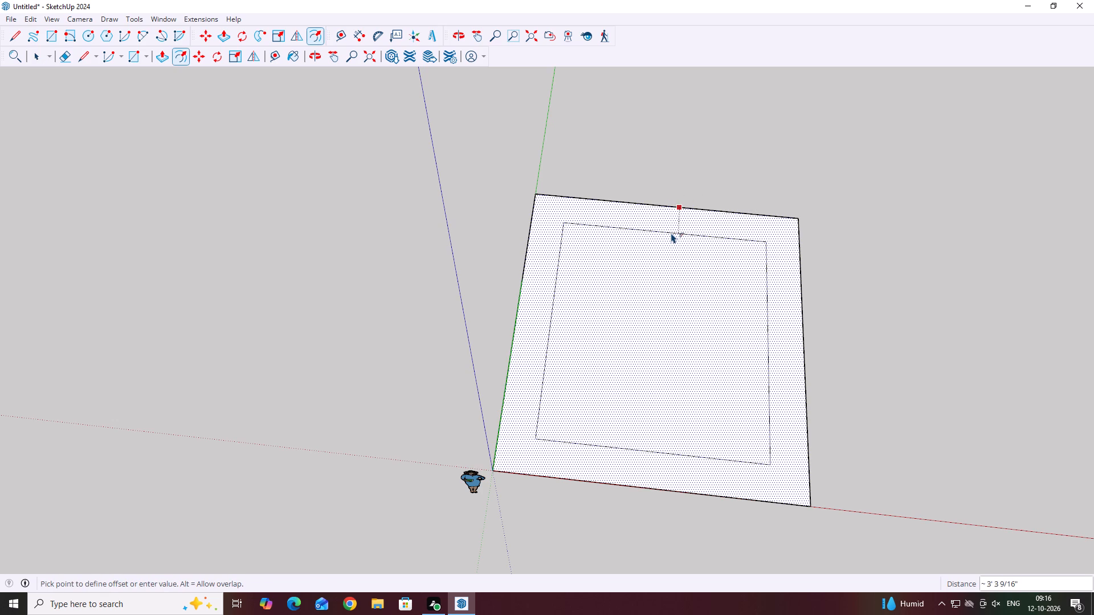
{"action": "key", "text": "9"}
{"action": "key", "text": "Return"}
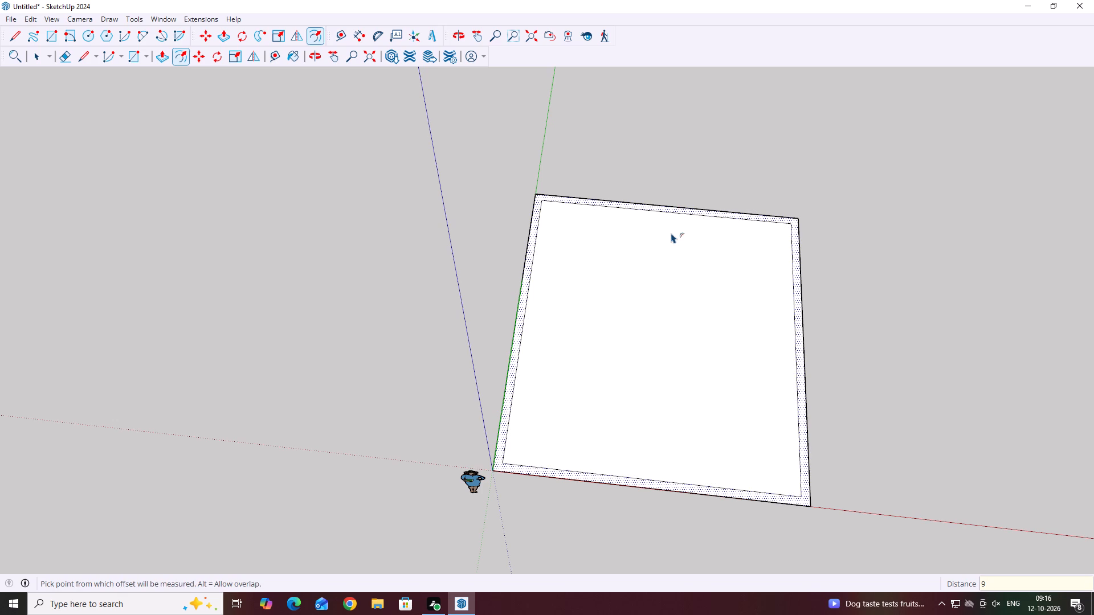
{"action": "key", "text": "space"}
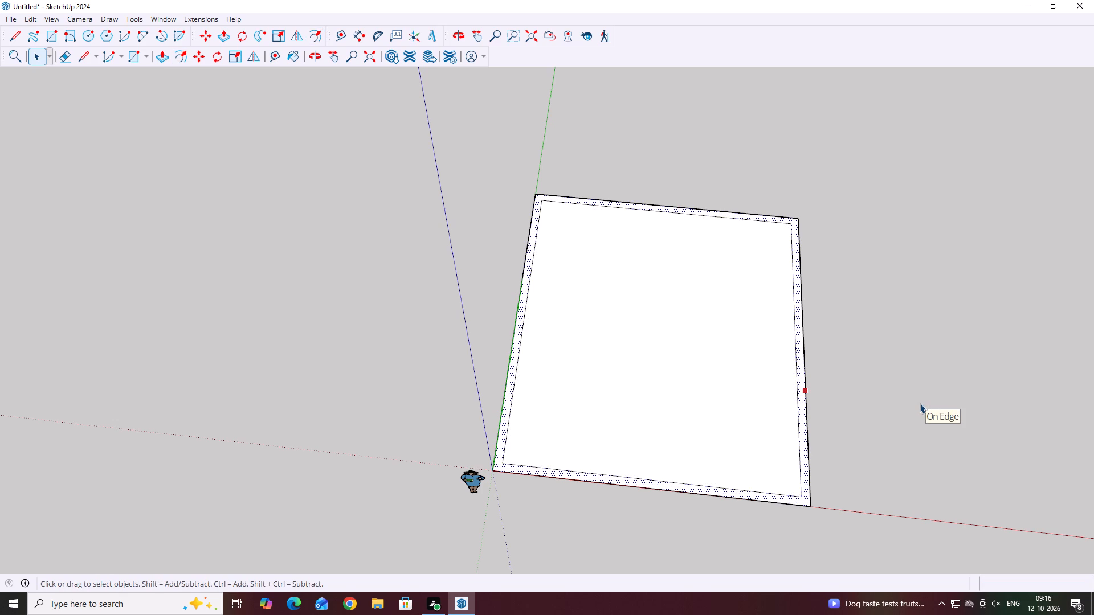
{"action": "key", "text": "space"}
{"action": "scroll", "coordinate": [760, 436], "scroll_direction": "down", "scroll_amount": 2}
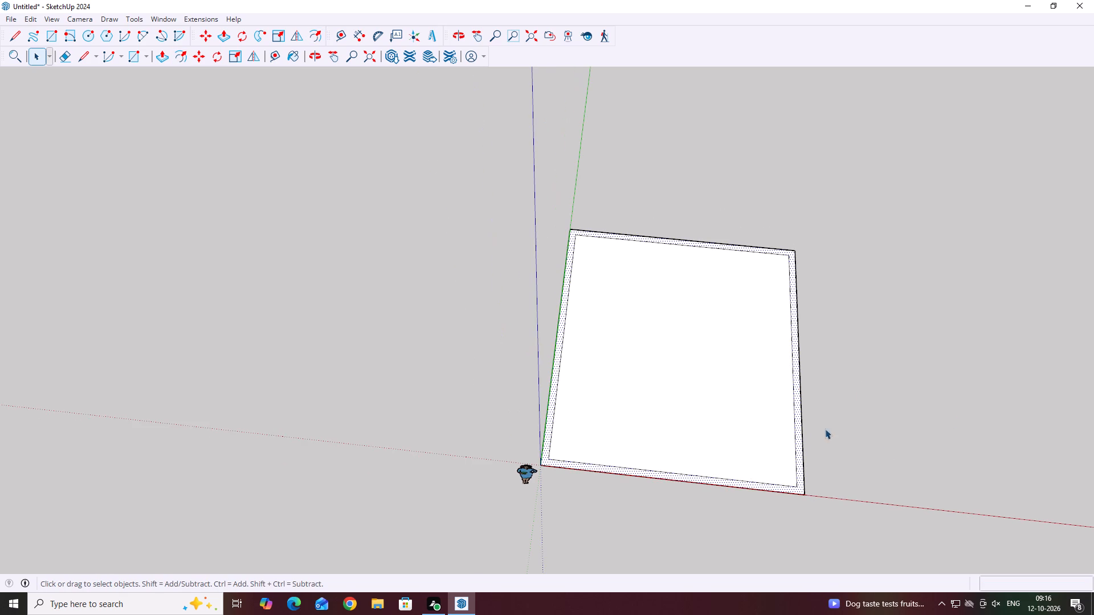
{"action": "scroll", "coordinate": [792, 408], "scroll_direction": "up", "scroll_amount": 10}
{"action": "left_click", "coordinate": [962, 359]}
Check the width of the band between the inner and outer outlines at the far corner with the Dimension tool.
{"action": "scroll", "coordinate": [189, 327], "scroll_direction": "down", "scroll_amount": 5}
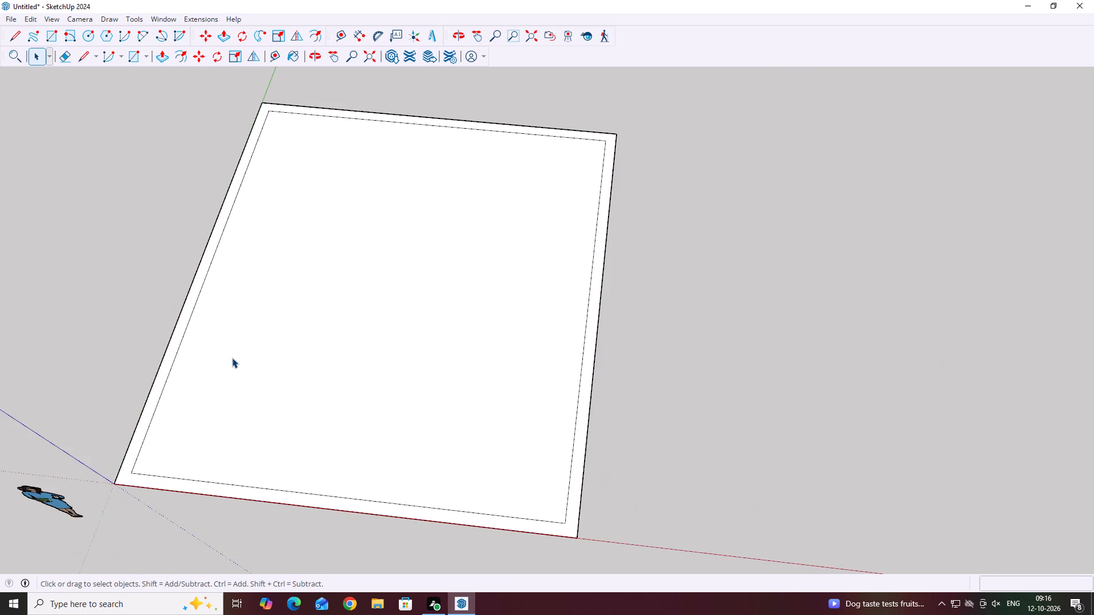
{"action": "scroll", "coordinate": [232, 358], "scroll_direction": "down", "scroll_amount": 5}
{"action": "middle_click_drag", "start_coordinate": [467, 272], "coordinate": [491, 235]}
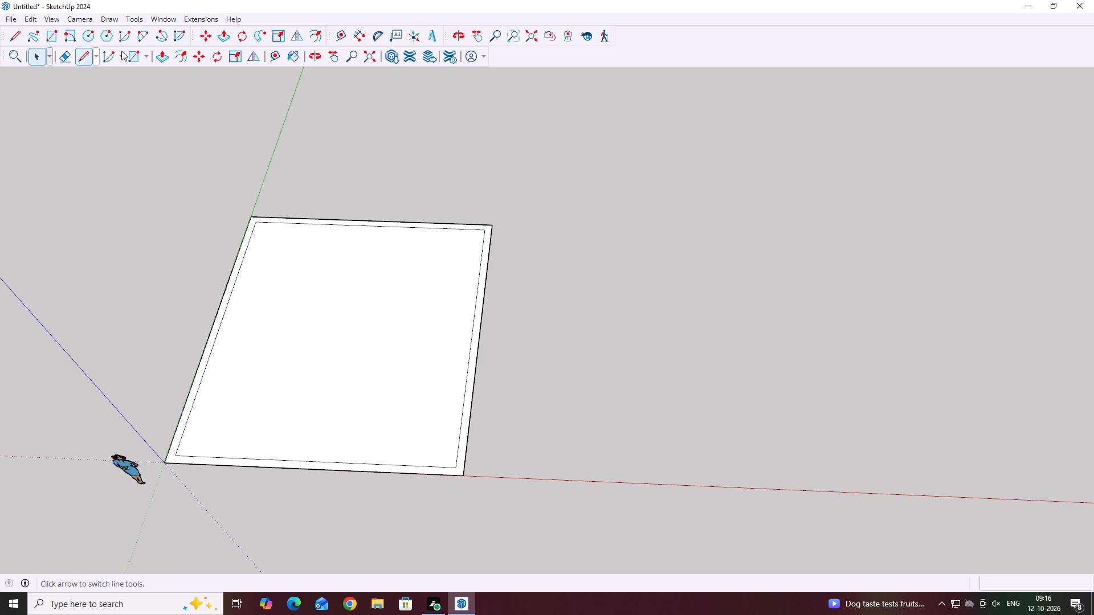
{"action": "left_click", "coordinate": [359, 39]}
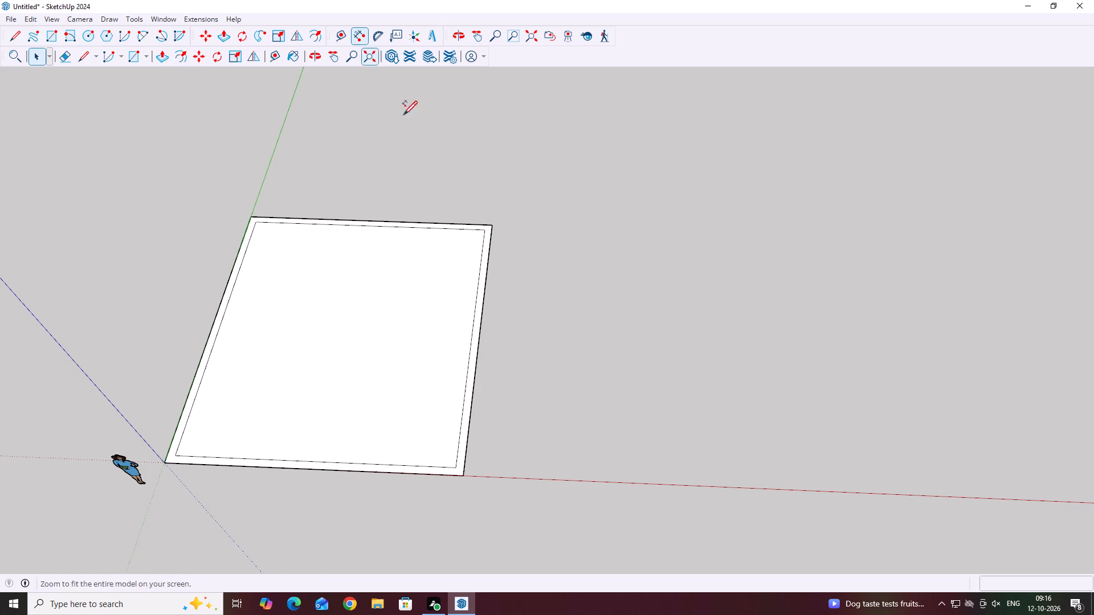
{"action": "scroll", "coordinate": [501, 228], "scroll_direction": "up", "scroll_amount": 18}
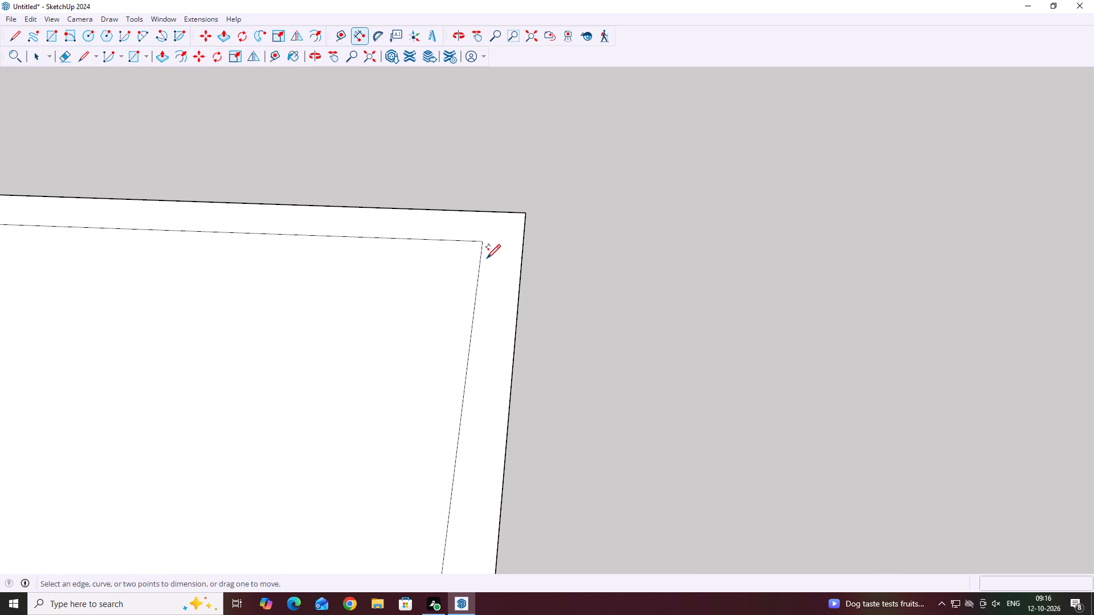
{"action": "left_click", "coordinate": [483, 239]}
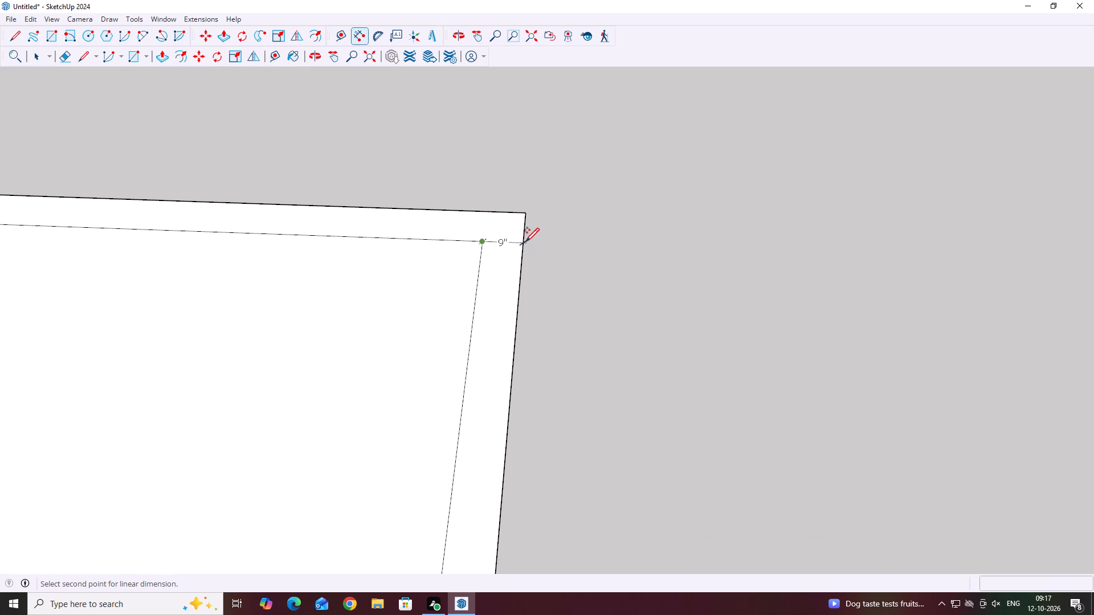
{"action": "left_click", "coordinate": [524, 241]}
{"action": "type", "text": "N"}
{"action": "key", "text": "space"}
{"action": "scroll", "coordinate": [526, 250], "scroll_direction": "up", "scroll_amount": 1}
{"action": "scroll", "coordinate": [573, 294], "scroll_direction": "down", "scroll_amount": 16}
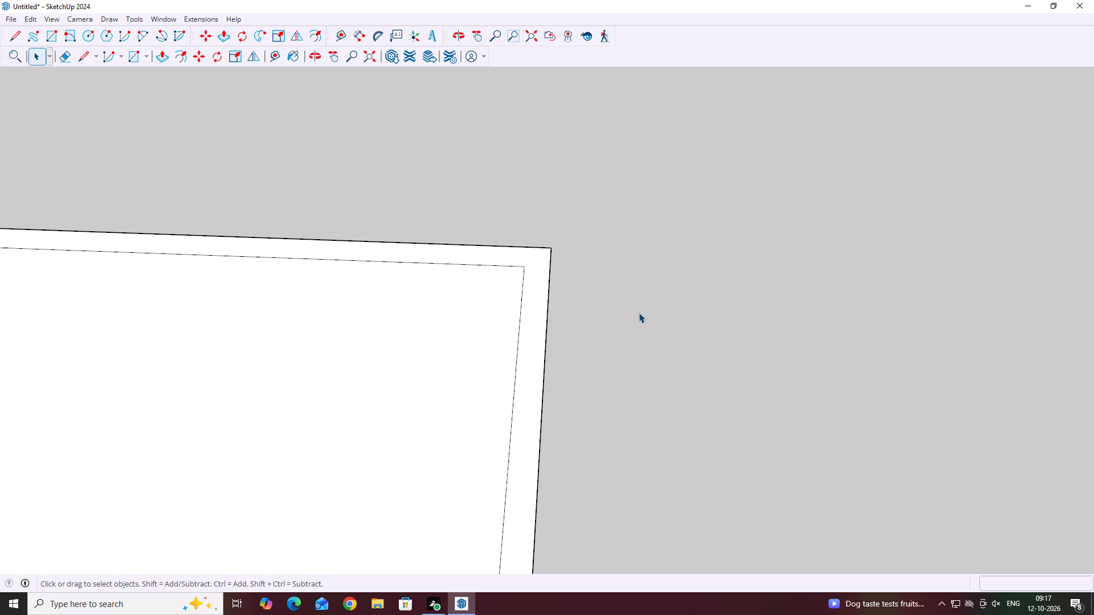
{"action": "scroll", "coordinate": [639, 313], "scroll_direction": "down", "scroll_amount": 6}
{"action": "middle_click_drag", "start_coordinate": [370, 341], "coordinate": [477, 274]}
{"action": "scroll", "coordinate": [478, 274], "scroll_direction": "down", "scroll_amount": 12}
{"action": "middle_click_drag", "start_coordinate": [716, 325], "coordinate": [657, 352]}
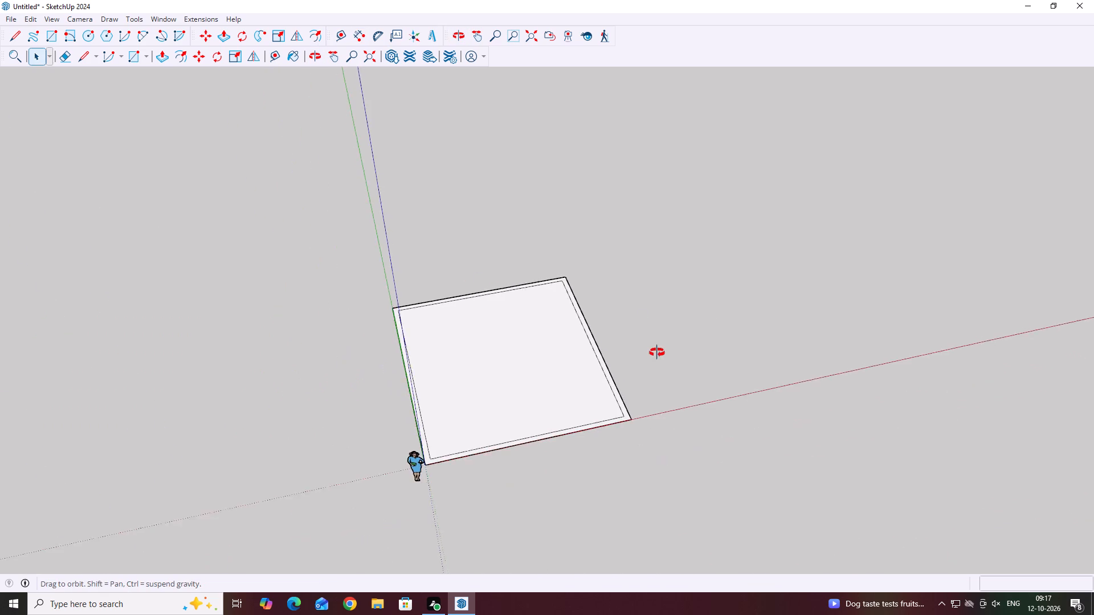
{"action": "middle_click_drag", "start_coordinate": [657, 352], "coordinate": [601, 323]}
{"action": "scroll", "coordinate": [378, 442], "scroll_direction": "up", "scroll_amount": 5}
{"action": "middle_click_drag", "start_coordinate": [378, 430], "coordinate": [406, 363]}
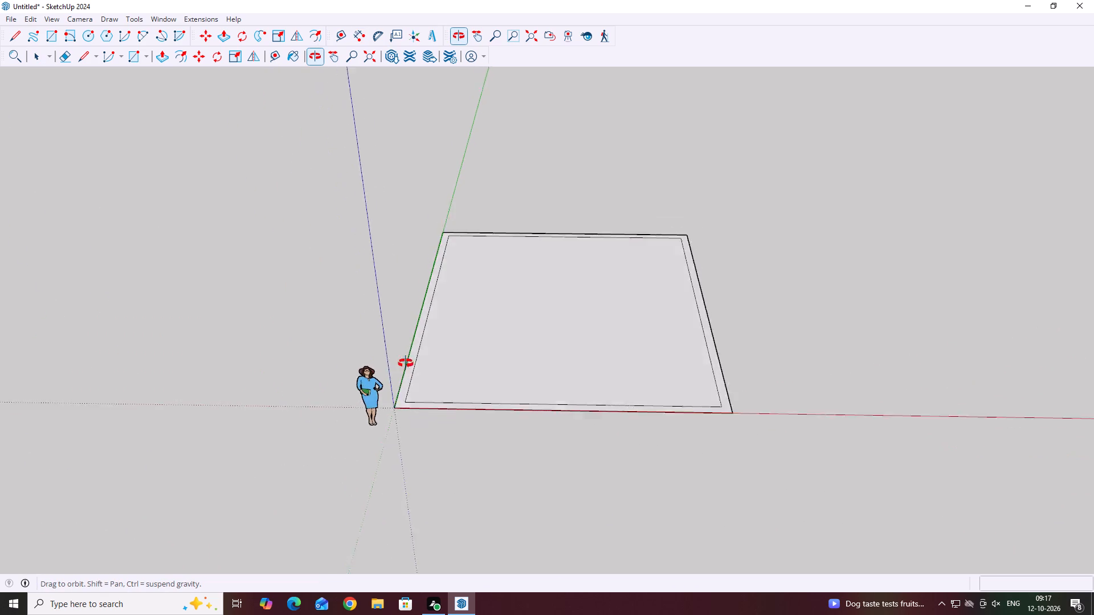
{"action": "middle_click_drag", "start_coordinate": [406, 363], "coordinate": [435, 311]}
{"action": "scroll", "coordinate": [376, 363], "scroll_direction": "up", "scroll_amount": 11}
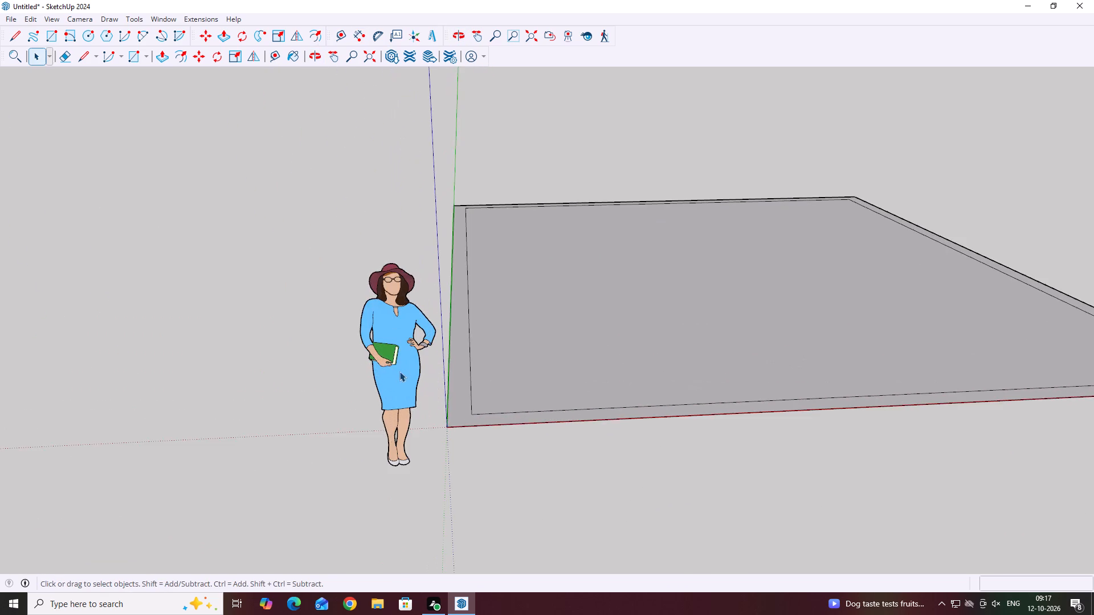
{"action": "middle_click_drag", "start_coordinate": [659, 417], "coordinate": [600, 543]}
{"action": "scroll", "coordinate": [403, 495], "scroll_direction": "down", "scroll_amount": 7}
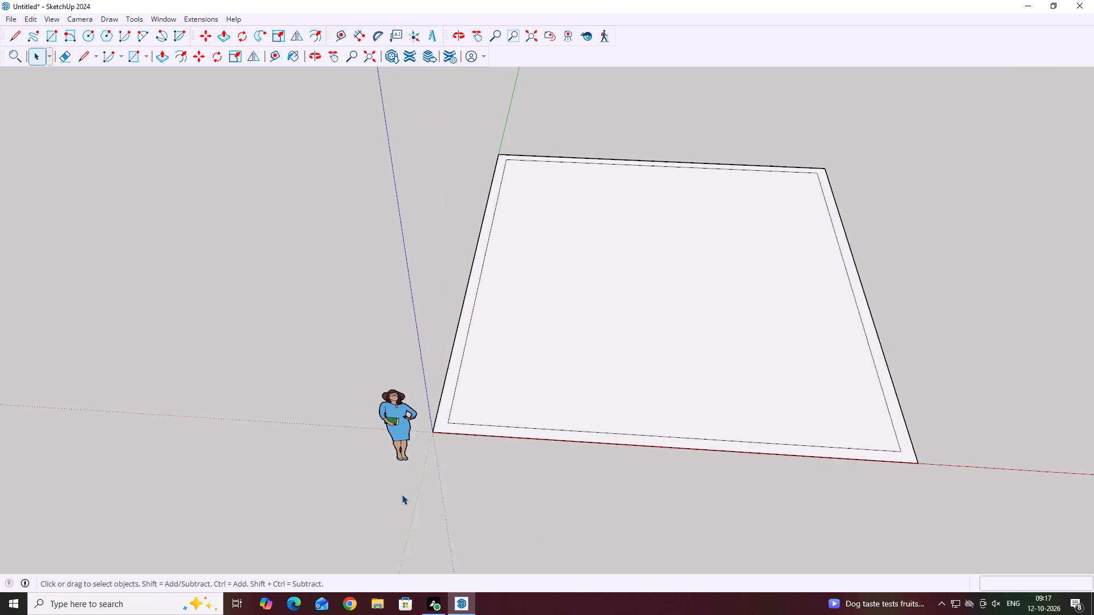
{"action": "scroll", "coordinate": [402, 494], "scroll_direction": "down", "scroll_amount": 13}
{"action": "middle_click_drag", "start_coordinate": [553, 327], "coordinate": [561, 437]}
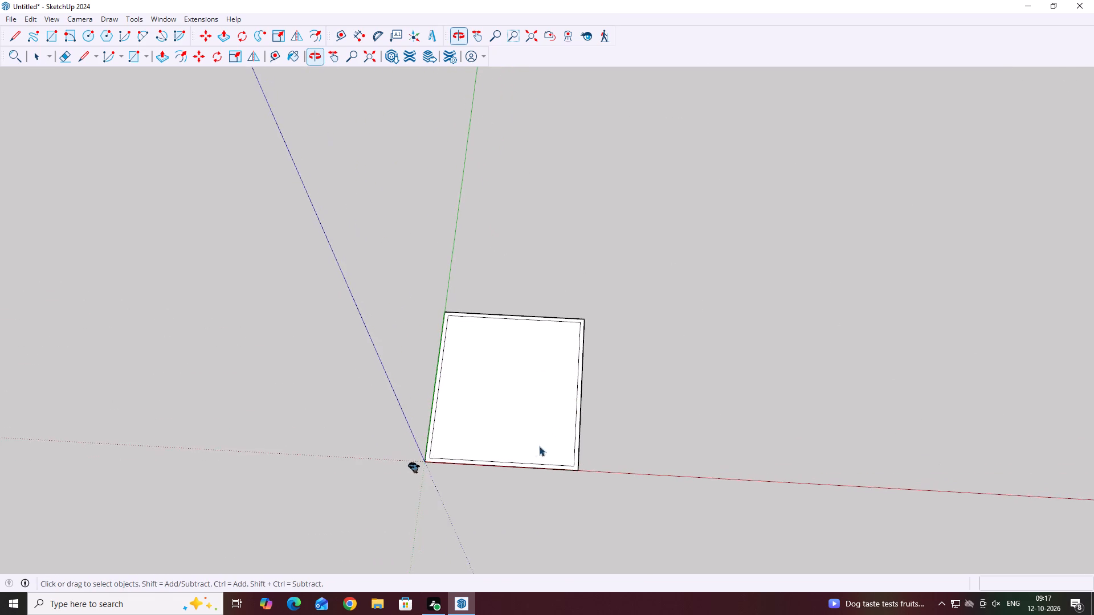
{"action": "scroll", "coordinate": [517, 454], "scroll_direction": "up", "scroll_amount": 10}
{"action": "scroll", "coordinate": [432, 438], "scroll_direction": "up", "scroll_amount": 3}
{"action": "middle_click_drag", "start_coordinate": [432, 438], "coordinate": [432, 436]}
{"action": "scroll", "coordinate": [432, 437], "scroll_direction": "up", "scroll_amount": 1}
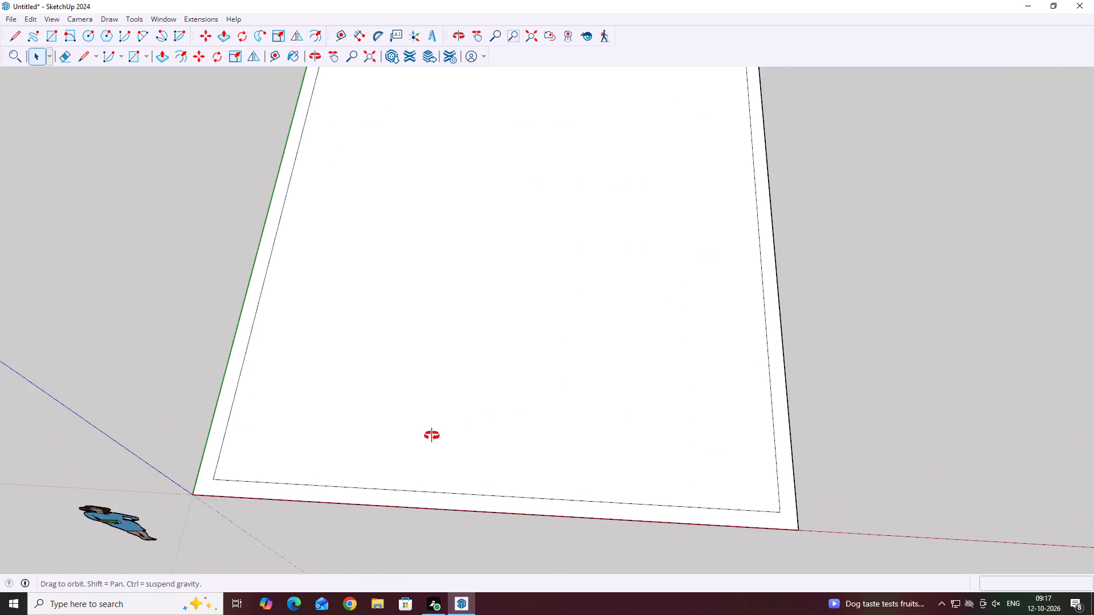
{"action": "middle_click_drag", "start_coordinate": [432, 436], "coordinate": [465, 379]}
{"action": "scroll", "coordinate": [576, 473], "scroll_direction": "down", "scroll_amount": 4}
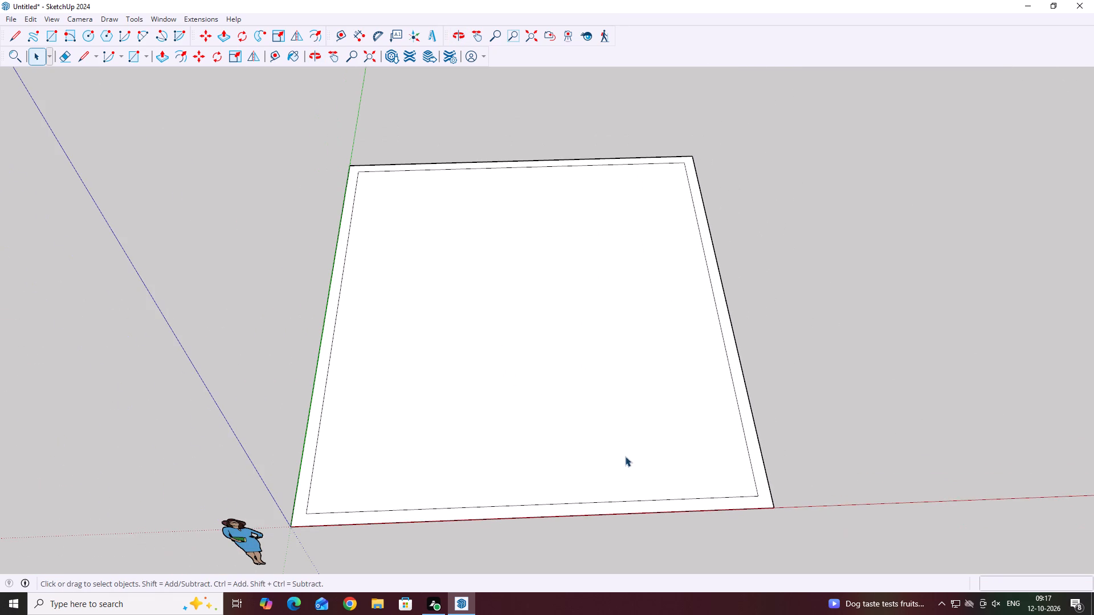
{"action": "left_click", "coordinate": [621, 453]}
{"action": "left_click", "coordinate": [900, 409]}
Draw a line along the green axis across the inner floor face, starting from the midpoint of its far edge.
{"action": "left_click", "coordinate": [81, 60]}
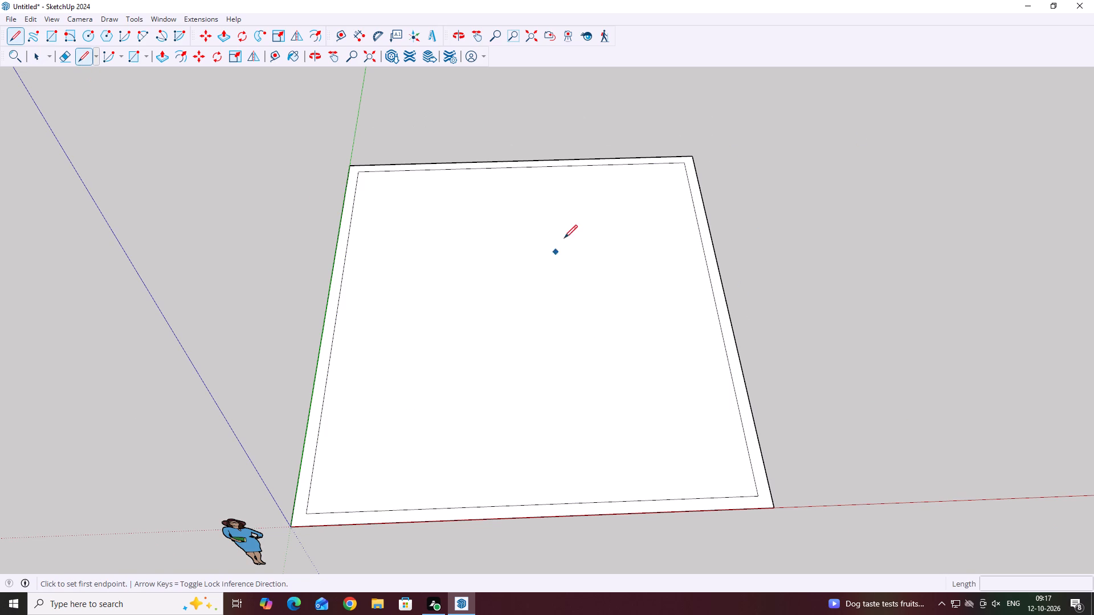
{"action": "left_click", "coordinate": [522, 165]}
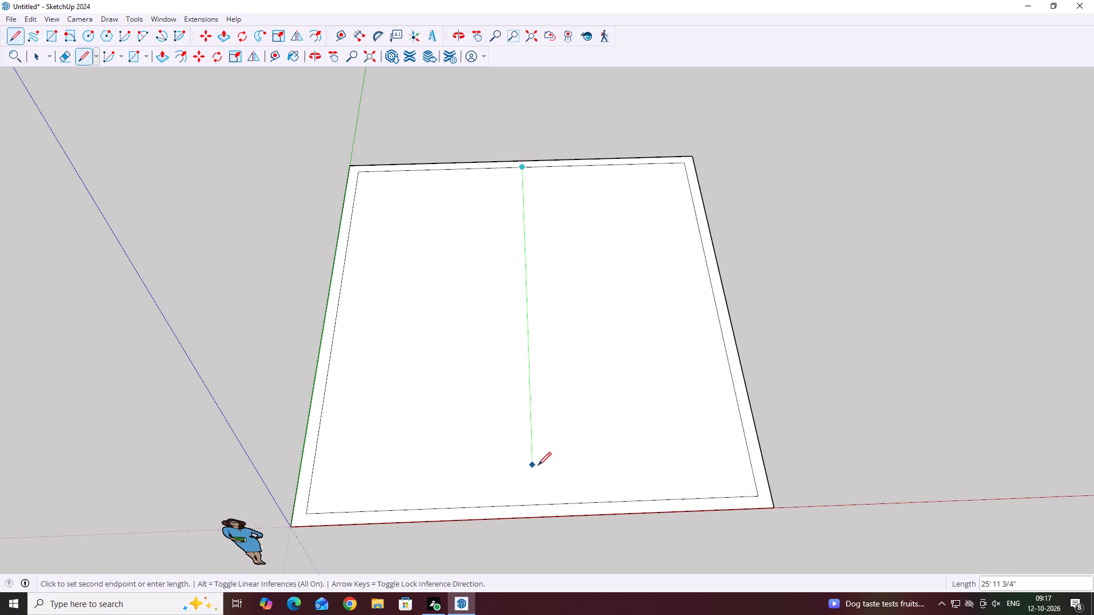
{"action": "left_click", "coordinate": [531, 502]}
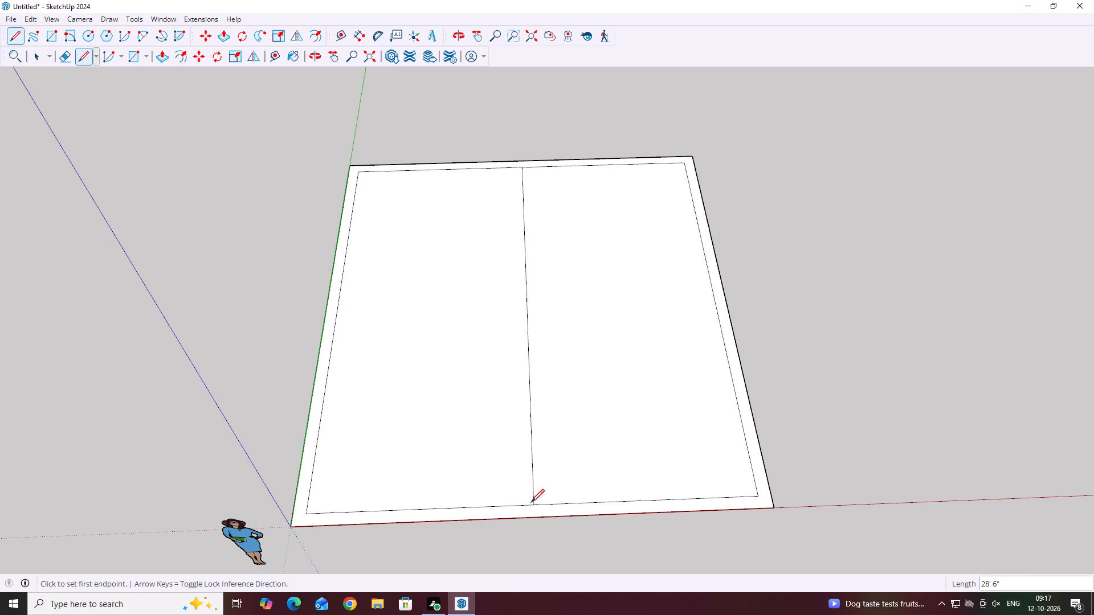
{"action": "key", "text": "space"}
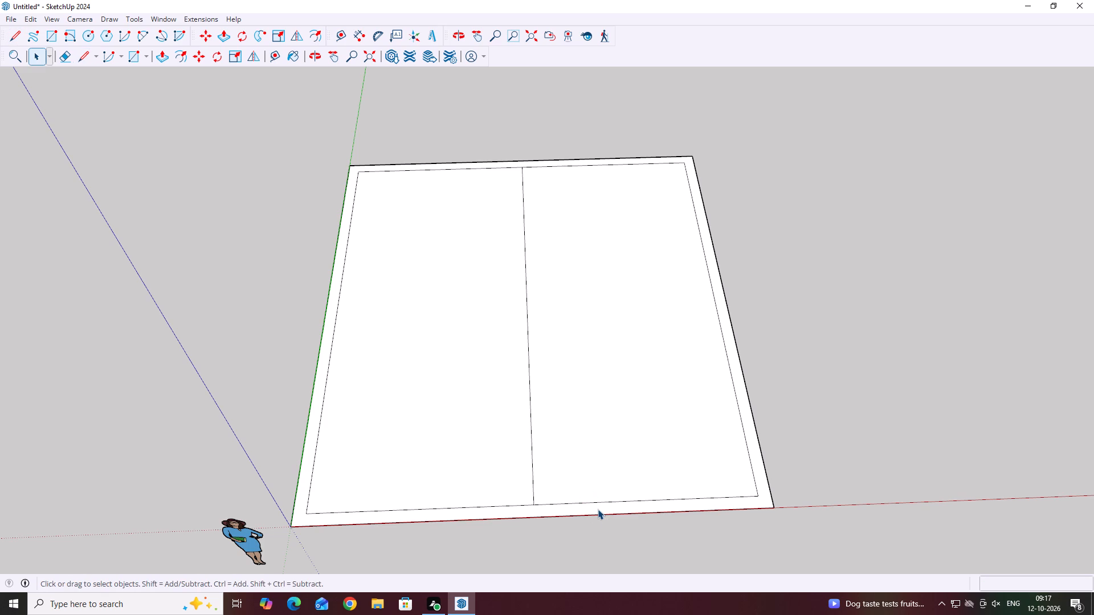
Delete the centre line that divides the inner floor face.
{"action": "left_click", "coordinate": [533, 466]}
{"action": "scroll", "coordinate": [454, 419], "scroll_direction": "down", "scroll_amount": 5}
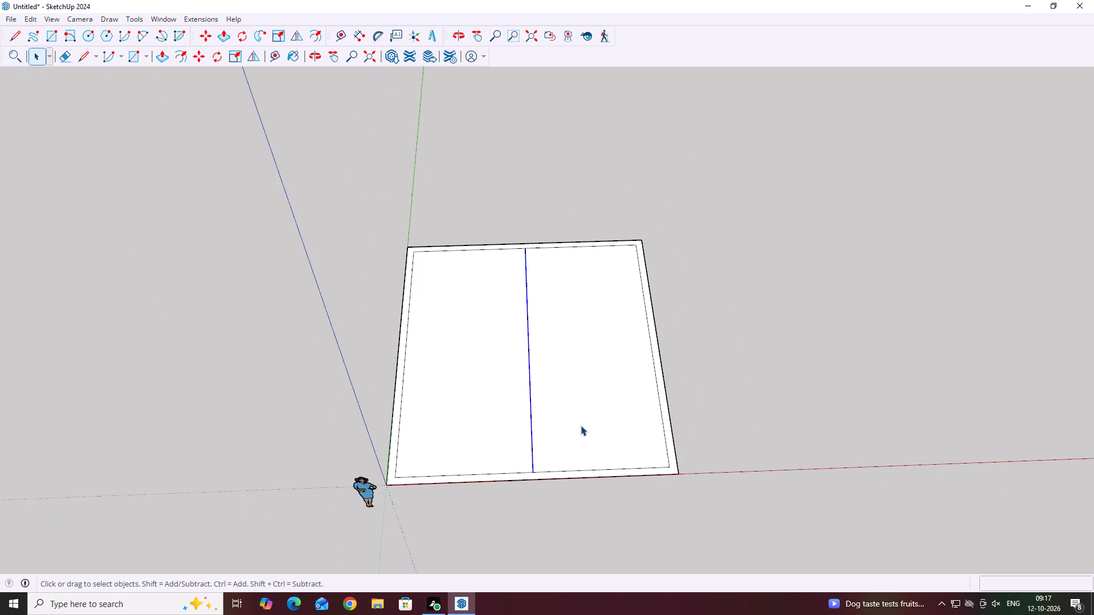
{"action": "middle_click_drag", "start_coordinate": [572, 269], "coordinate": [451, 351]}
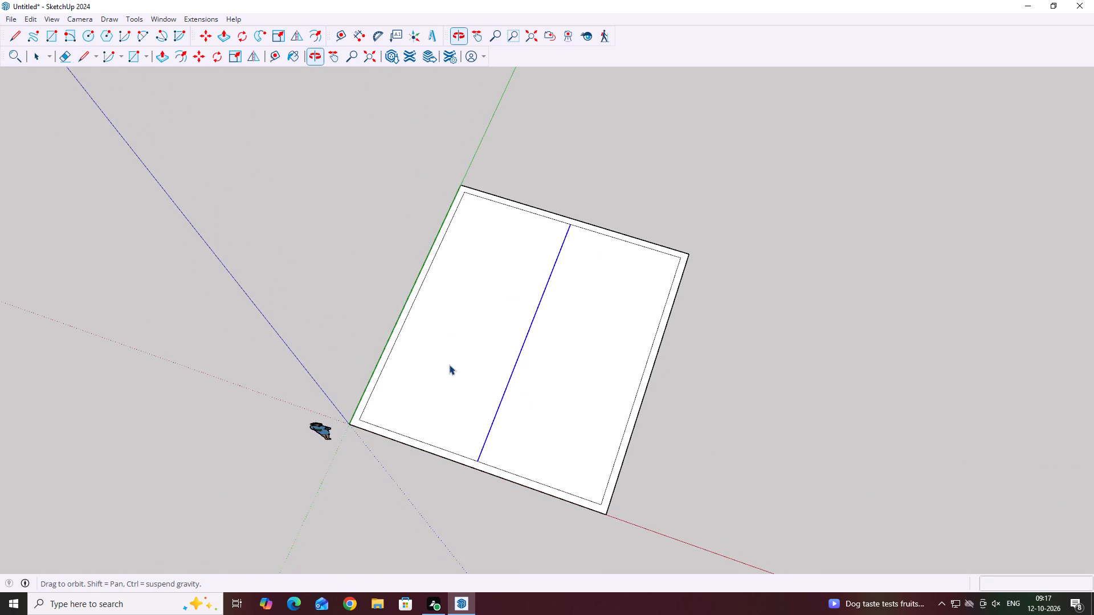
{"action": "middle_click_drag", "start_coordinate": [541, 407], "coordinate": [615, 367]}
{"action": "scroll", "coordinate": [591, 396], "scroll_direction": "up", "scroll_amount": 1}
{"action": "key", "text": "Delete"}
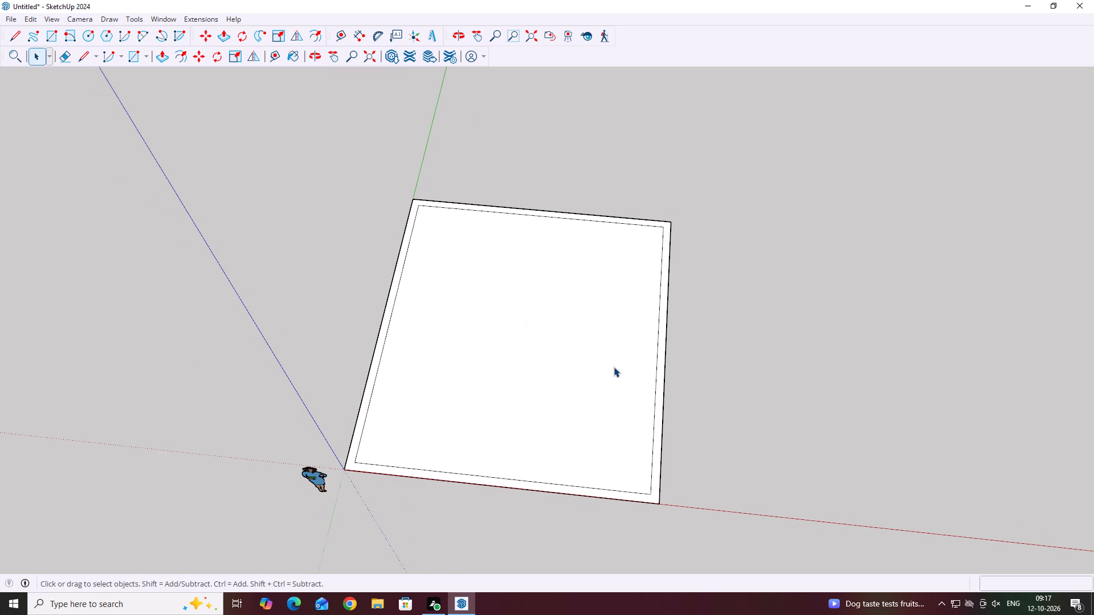
Dimension the outer outline's far edge and the long outer edge opposite the green axis, placing both dimensions outside the outline.
{"action": "left_click", "coordinate": [353, 39]}
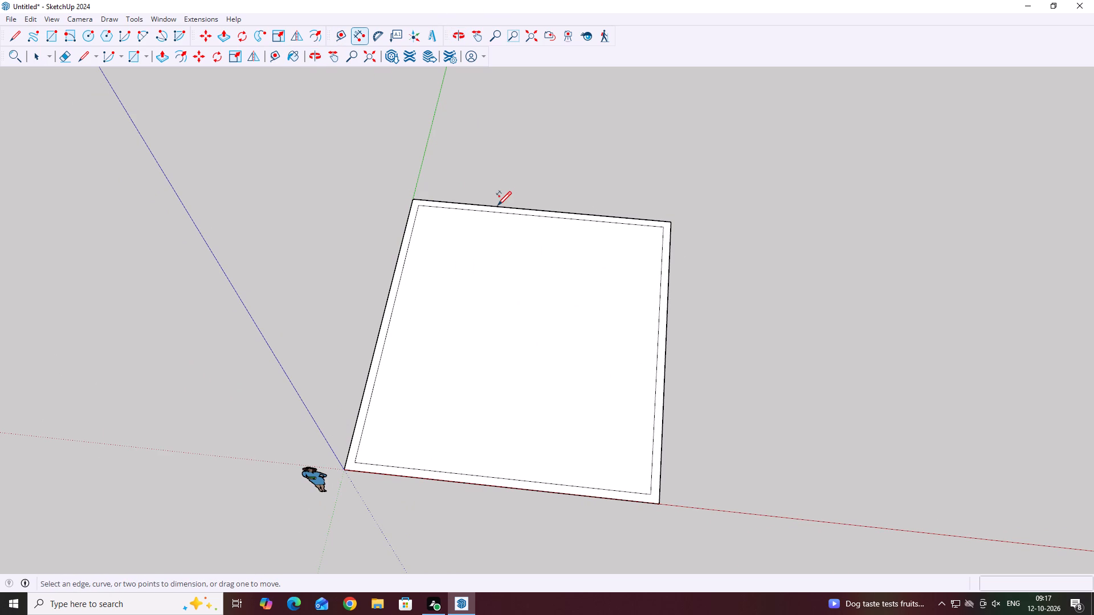
{"action": "left_click", "coordinate": [497, 205]}
{"action": "left_click", "coordinate": [503, 192]}
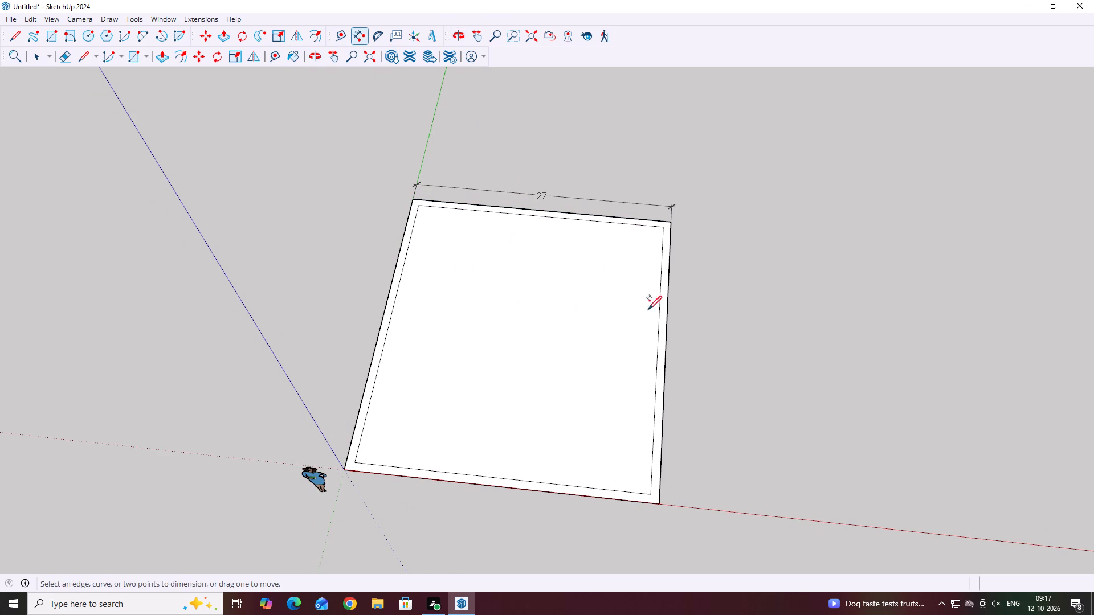
{"action": "left_click", "coordinate": [667, 302]}
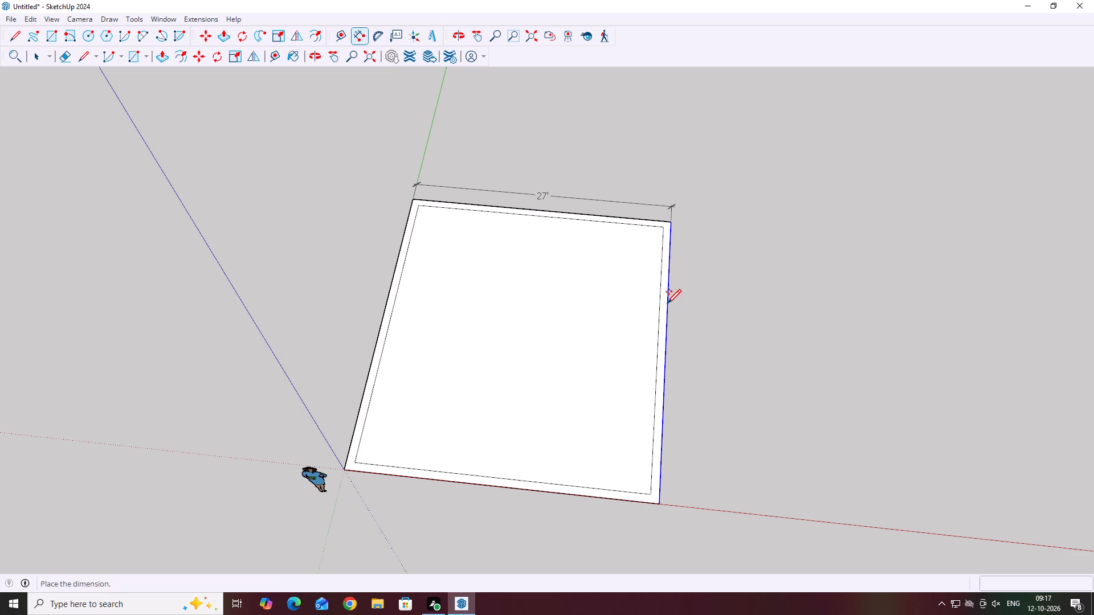
{"action": "left_click", "coordinate": [699, 306]}
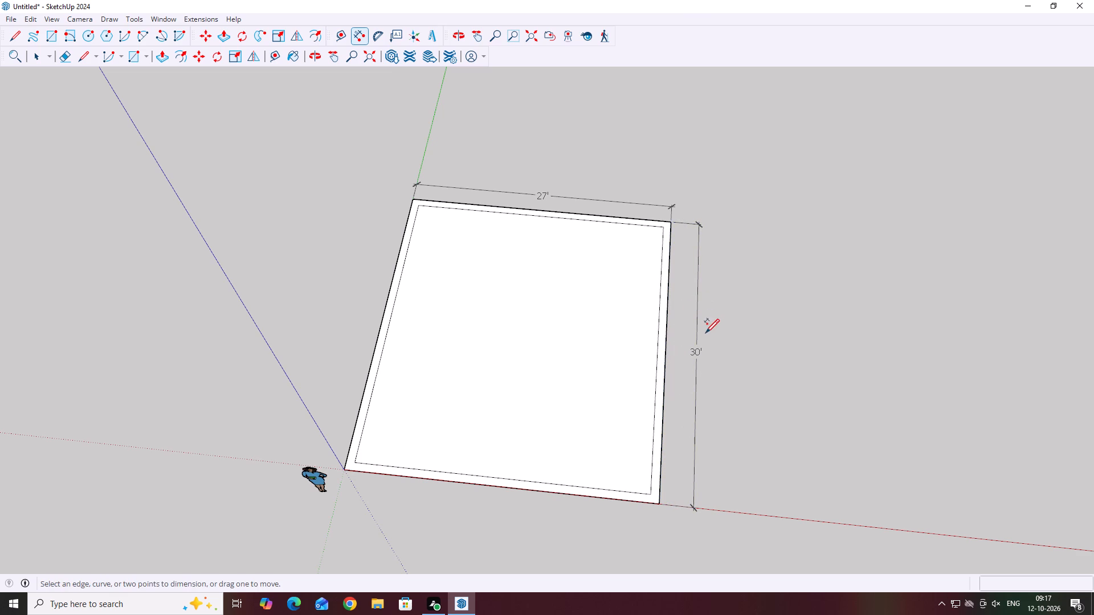
{"action": "key", "text": "space"}
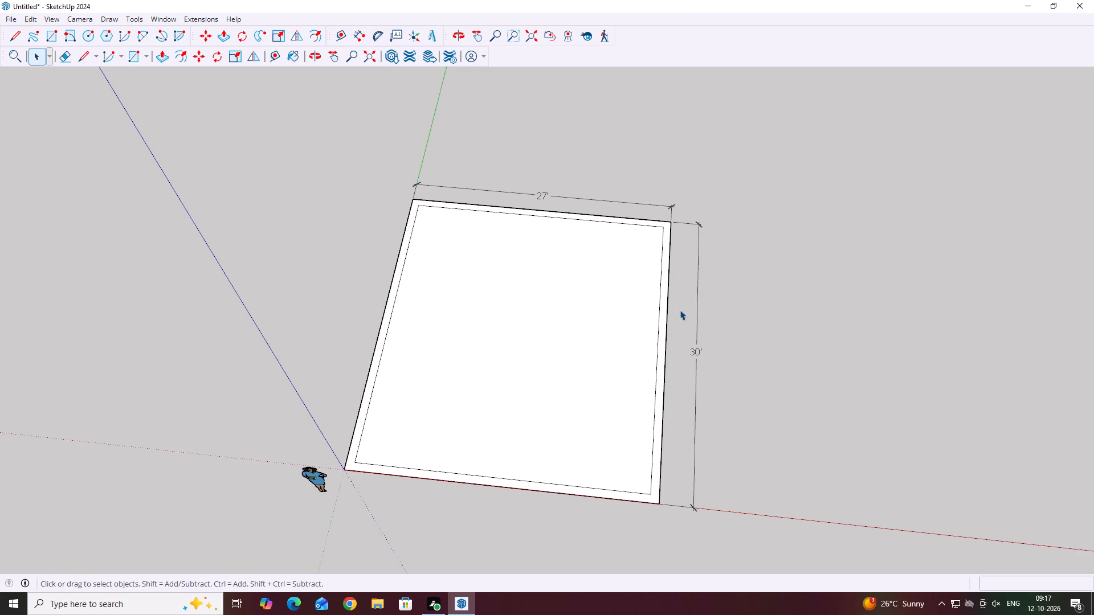
Copy the inner outline's long edge opposite the green axis 10' inward along the red axis.
{"action": "scroll", "coordinate": [699, 356], "scroll_direction": "up", "scroll_amount": 3}
{"action": "middle_click_drag", "start_coordinate": [164, 306], "coordinate": [354, 361]}
{"action": "middle_click_drag", "start_coordinate": [694, 427], "coordinate": [598, 393]}
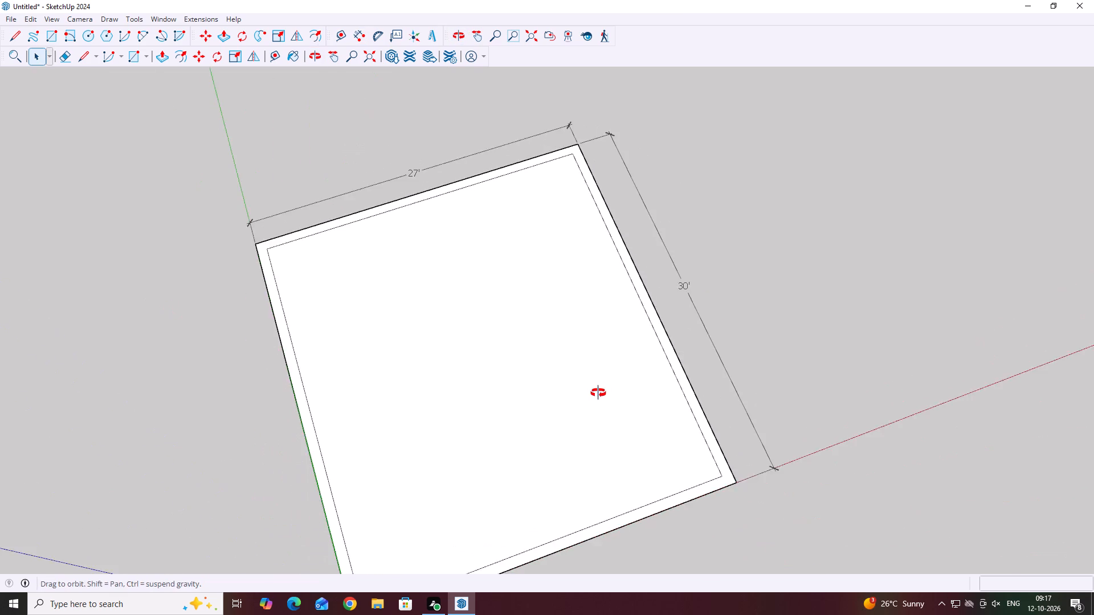
{"action": "middle_click_drag", "start_coordinate": [598, 393], "coordinate": [595, 370]}
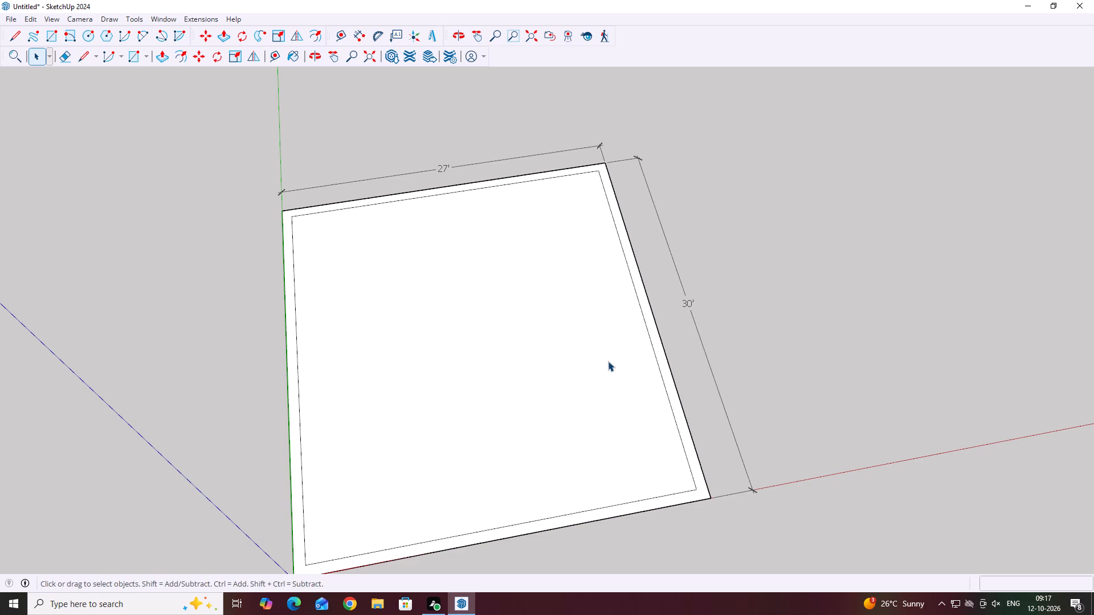
{"action": "scroll", "coordinate": [608, 361], "scroll_direction": "up", "scroll_amount": 1}
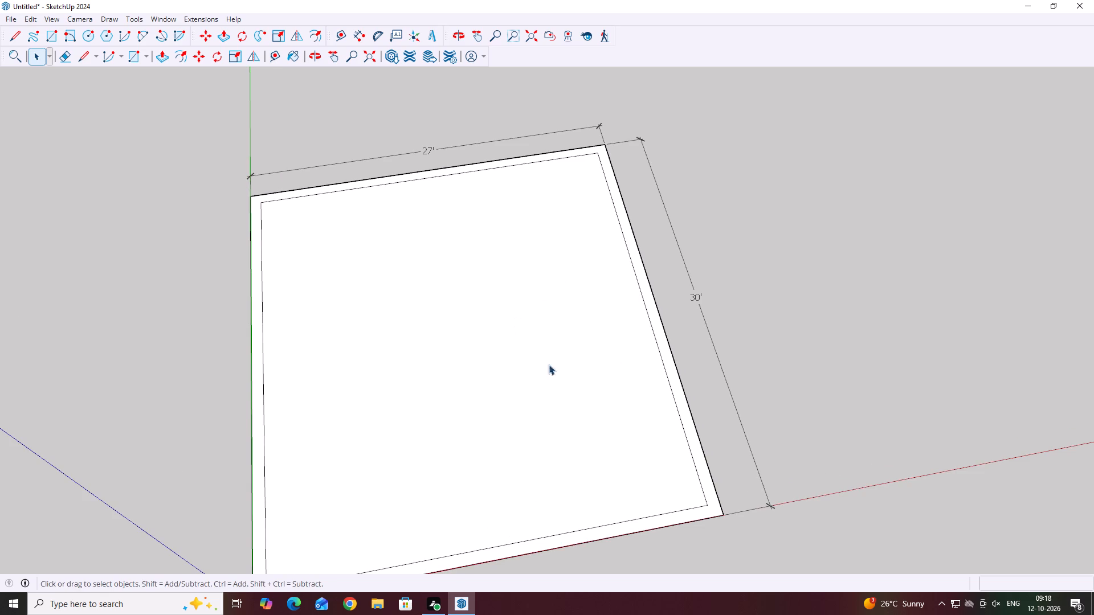
{"action": "middle_click_drag", "start_coordinate": [592, 403], "coordinate": [607, 406]}
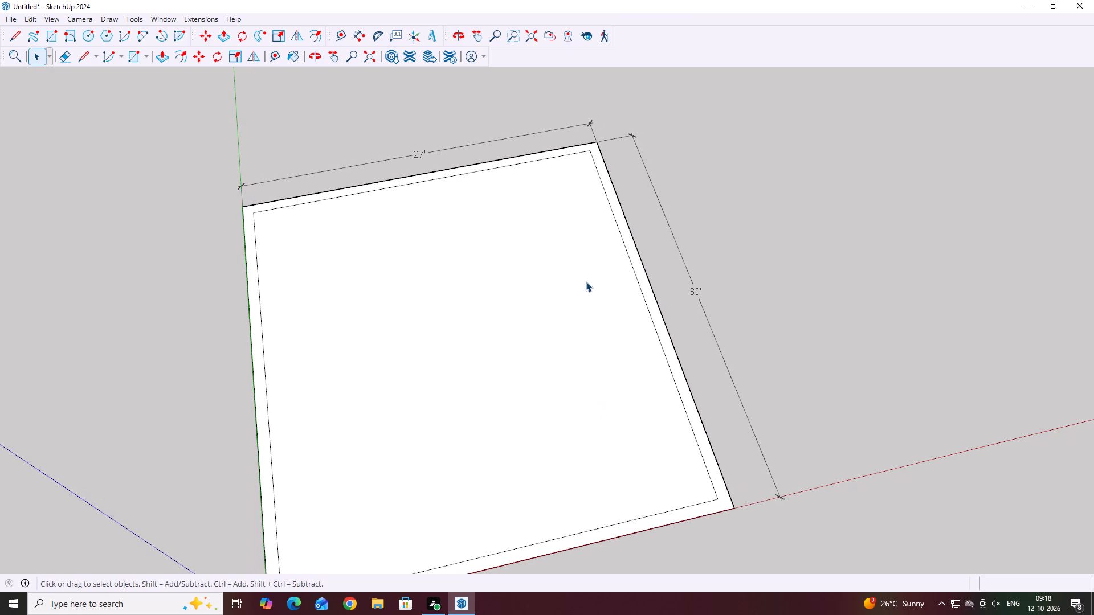
{"action": "left_click", "coordinate": [622, 245]}
{"action": "left_click", "coordinate": [626, 252]}
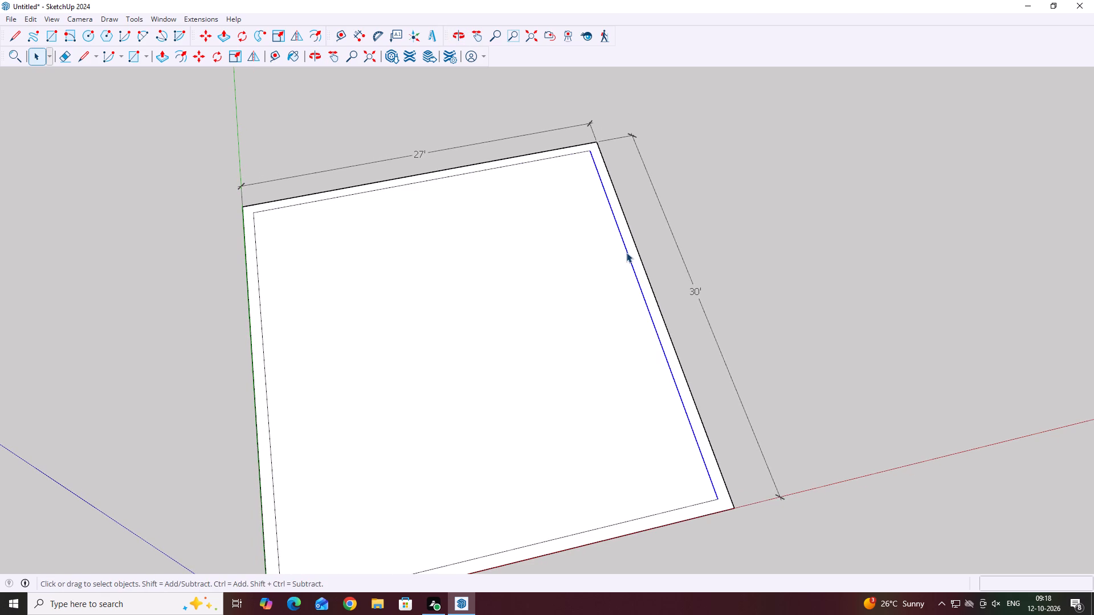
{"action": "key", "text": "m"}
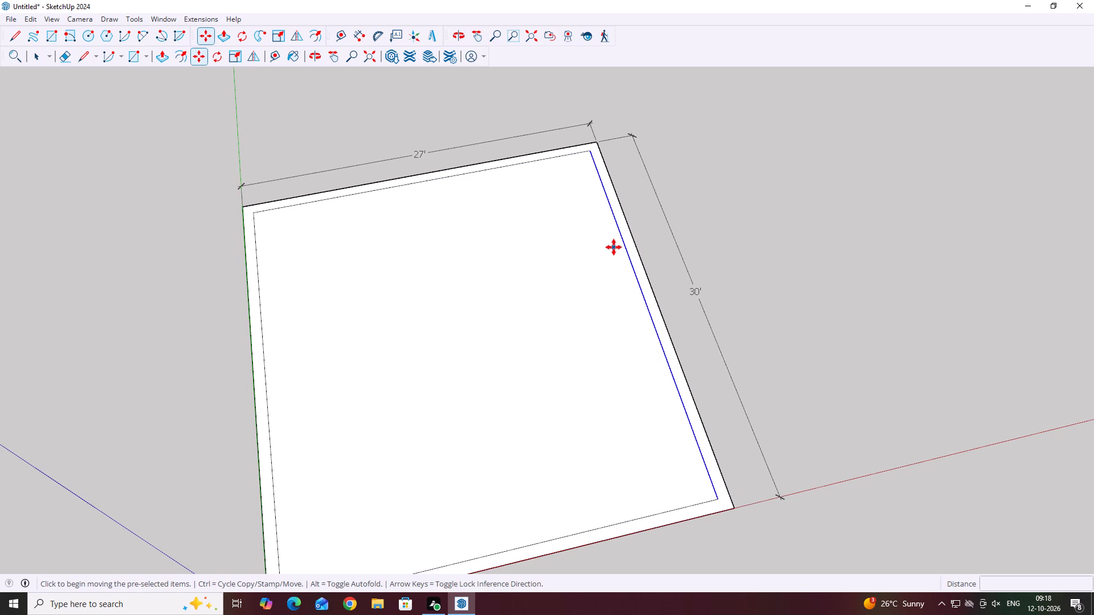
{"action": "left_click", "coordinate": [625, 241]}
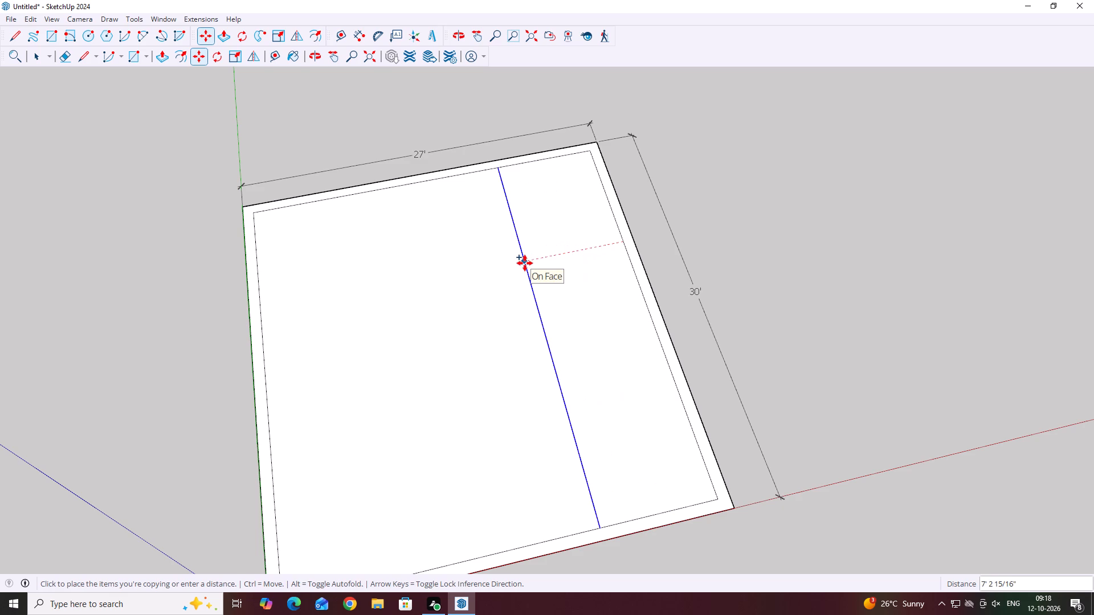
{"action": "type", "text": "10'"}
{"action": "key", "text": "Return"}
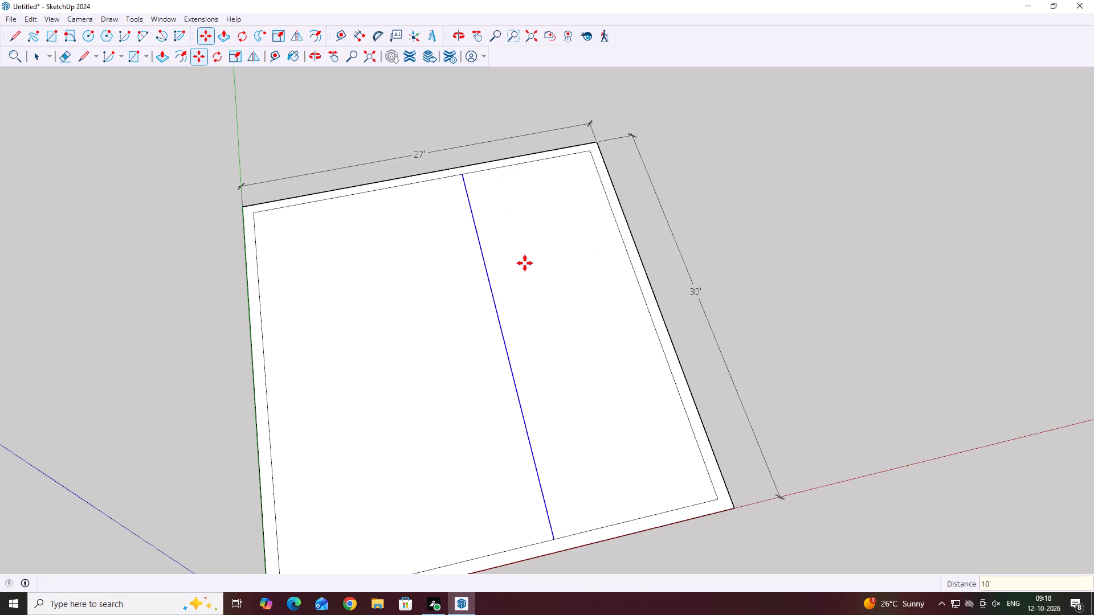
{"action": "scroll", "coordinate": [501, 339], "scroll_direction": "down", "scroll_amount": 4}
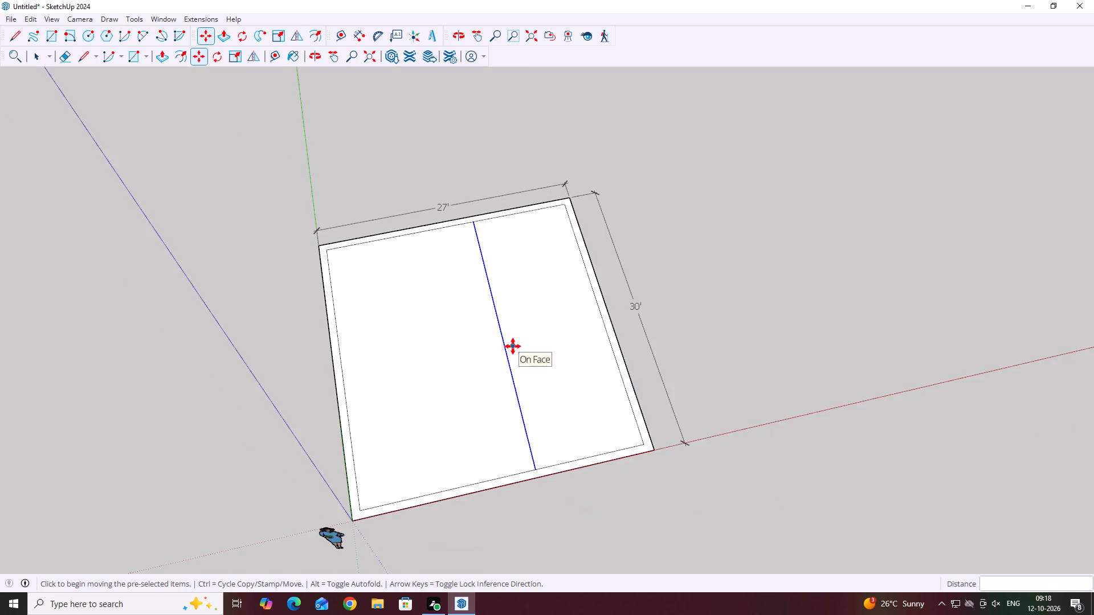
{"action": "key", "text": "space"}
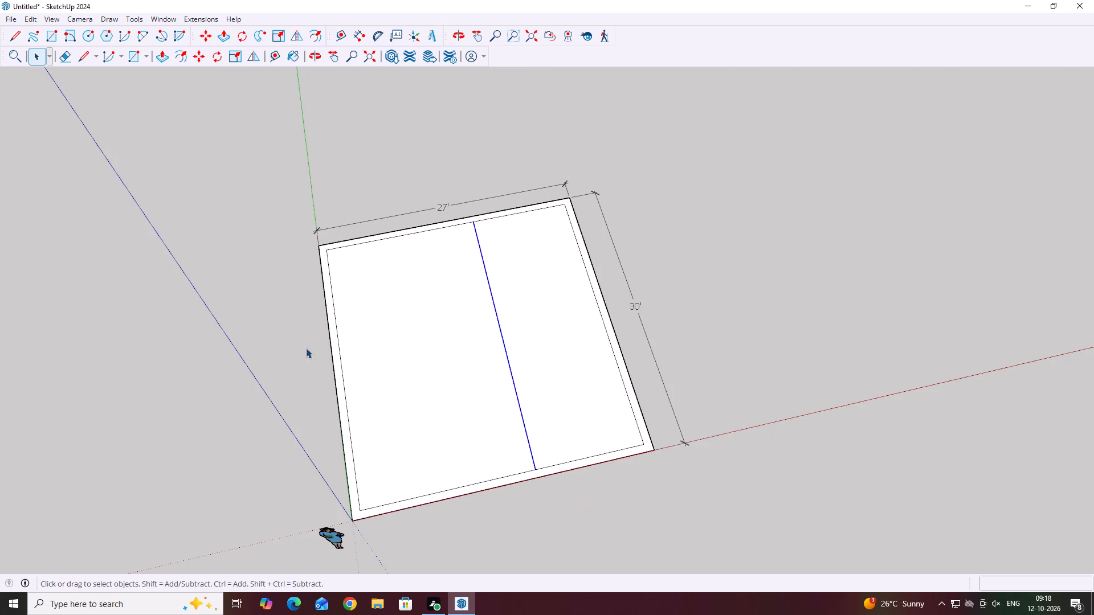
Copy the inner outline's long edge beside the green axis 4' inward along the red axis.
{"action": "scroll", "coordinate": [306, 347], "scroll_direction": "up", "scroll_amount": 4}
{"action": "left_click", "coordinate": [349, 343]}
{"action": "key", "text": "m"}
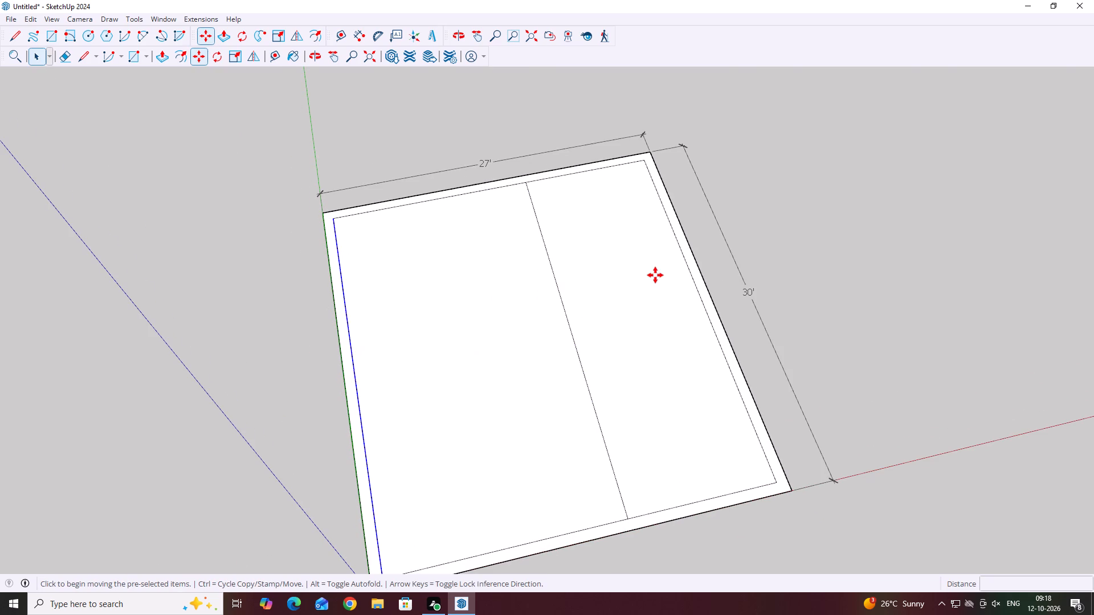
{"action": "left_click", "coordinate": [347, 318]}
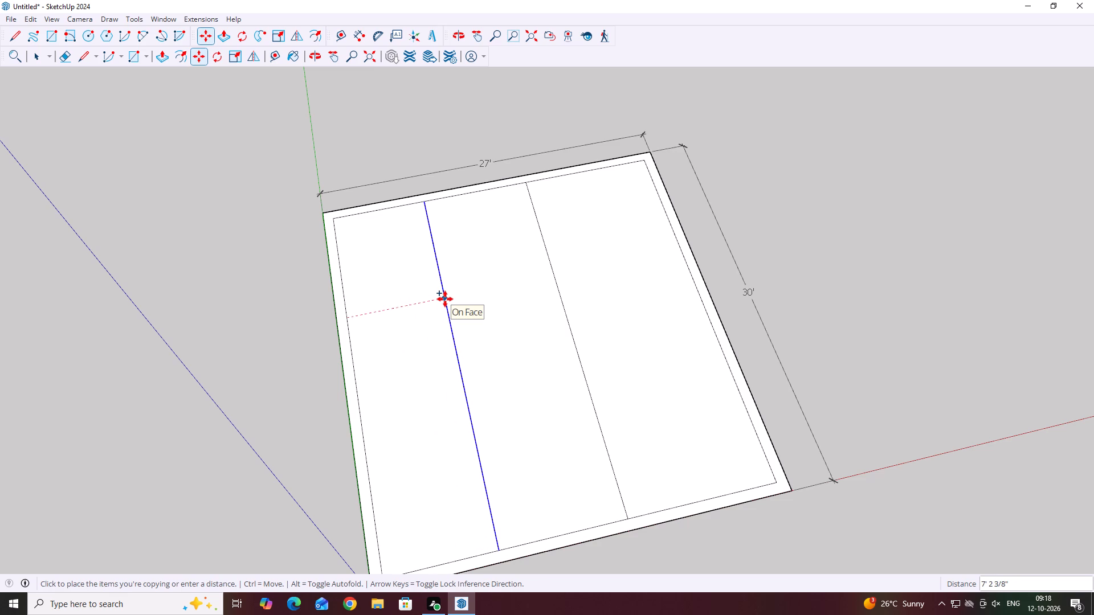
{"action": "key", "text": "4"}
{"action": "key", "text": "apostrophe"}
{"action": "key", "text": "Return"}
{"action": "key", "text": "space"}
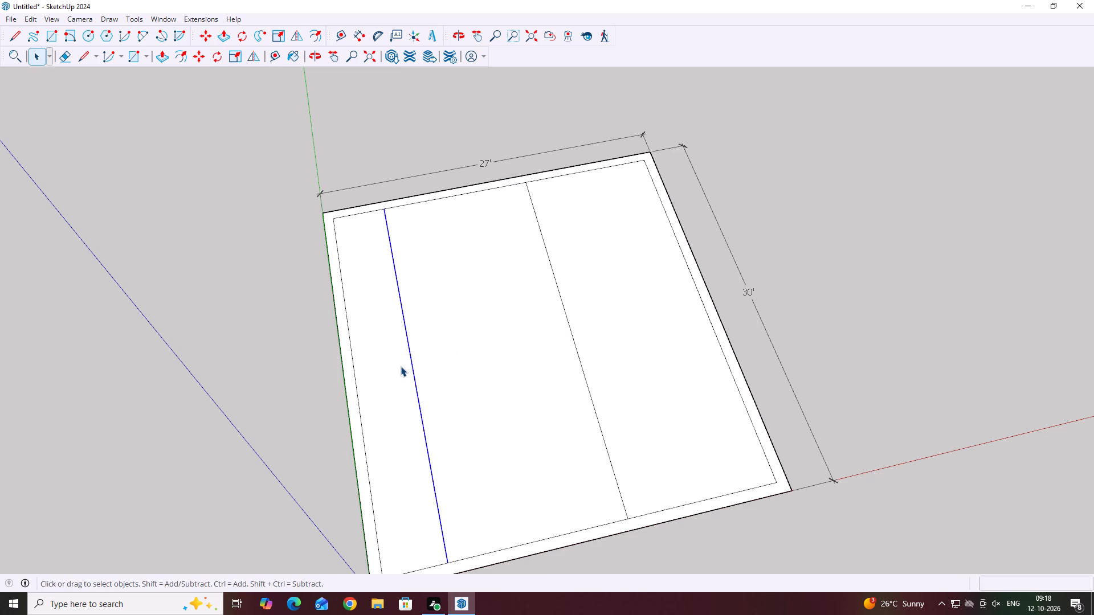
Copy the partition line nearest the green axis 6" further inward along the red axis.
{"action": "key", "text": "m"}
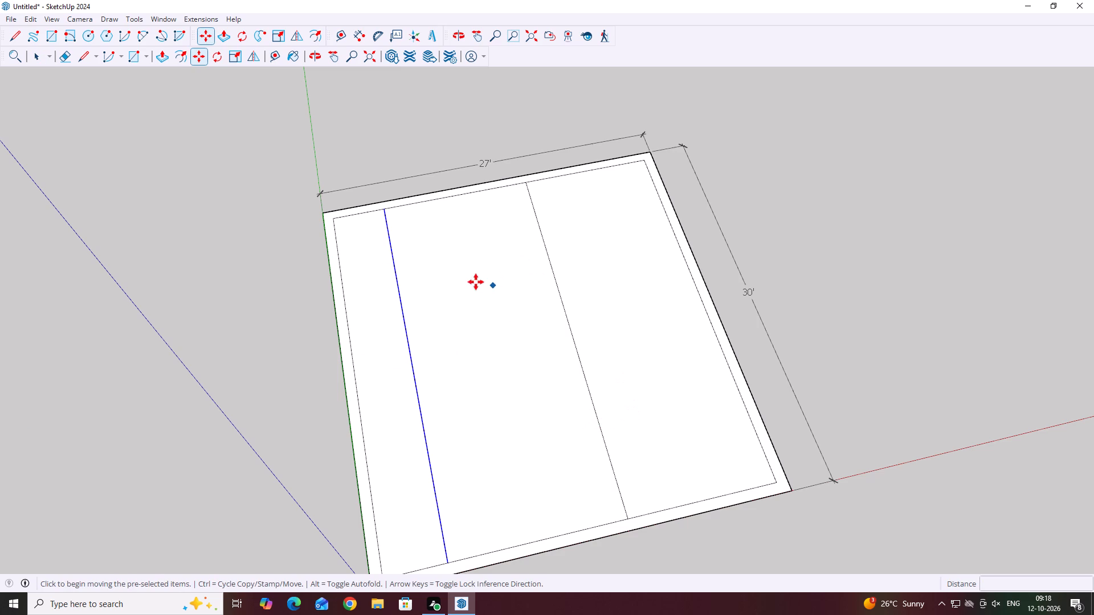
{"action": "left_click", "coordinate": [399, 294]}
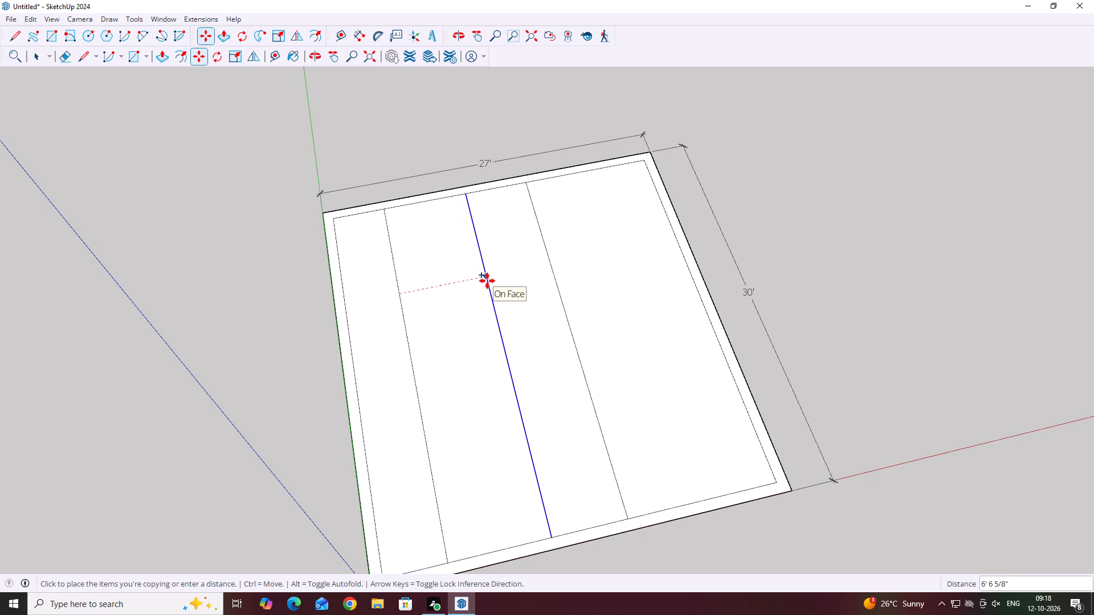
{"action": "key", "text": "6"}
{"action": "key", "text": "Return"}
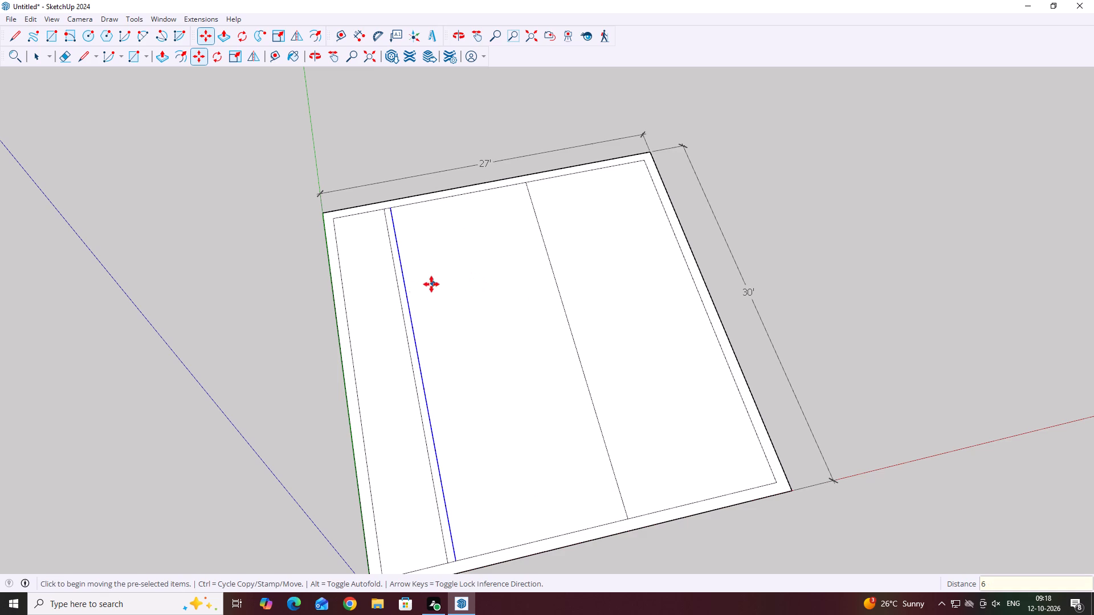
Copy the new partition line 10'6" along the red axis, toward the partition line on the far side.
{"action": "left_click", "coordinate": [409, 299]}
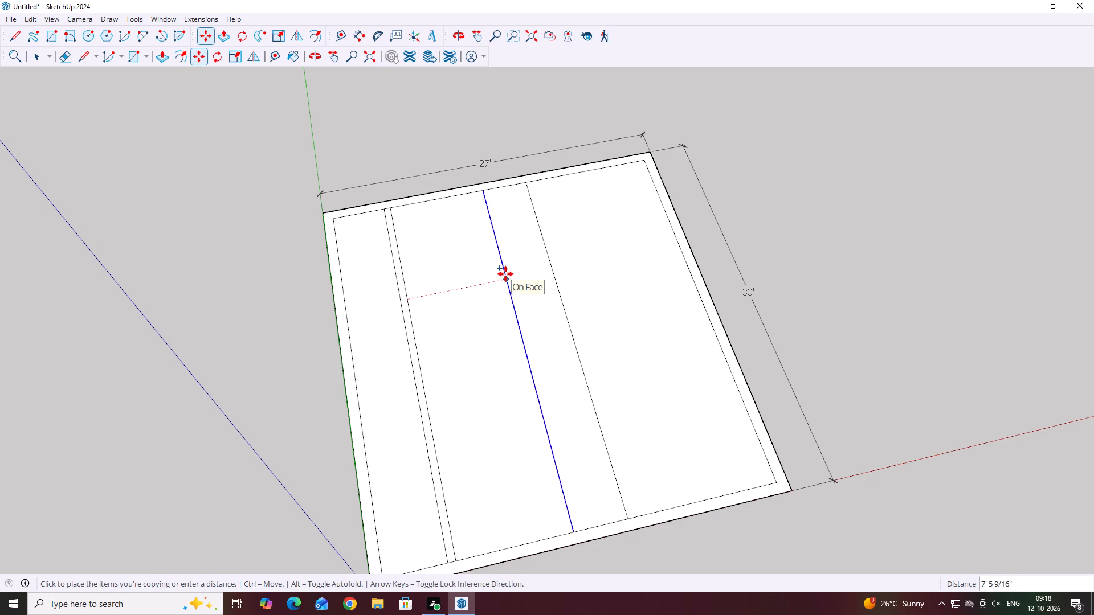
{"action": "type", "text": "10'"}
{"action": "key", "text": "6"}
{"action": "key", "text": "Return"}
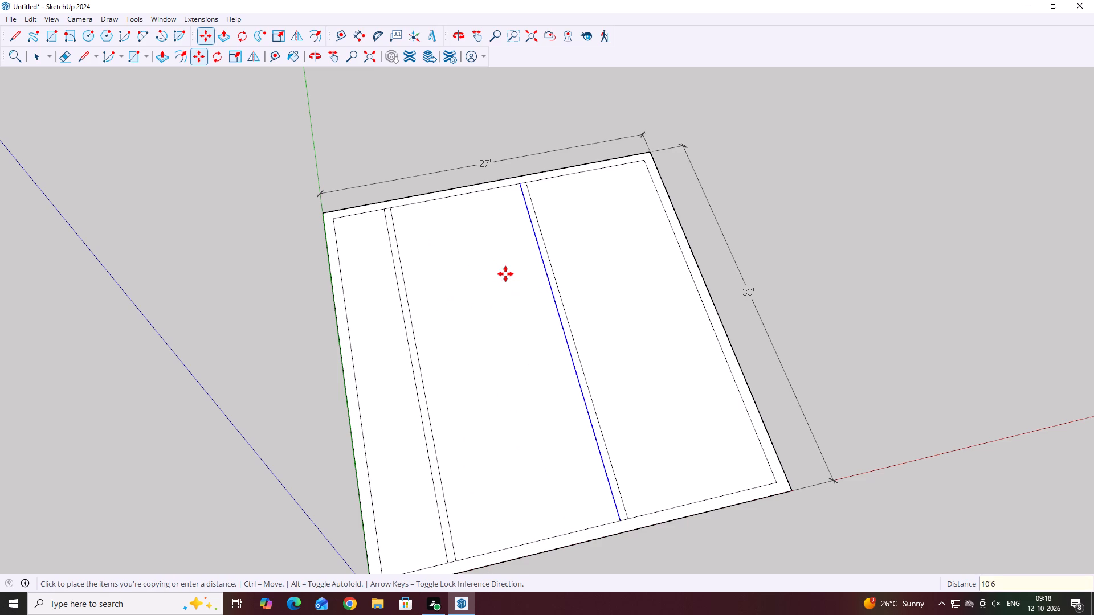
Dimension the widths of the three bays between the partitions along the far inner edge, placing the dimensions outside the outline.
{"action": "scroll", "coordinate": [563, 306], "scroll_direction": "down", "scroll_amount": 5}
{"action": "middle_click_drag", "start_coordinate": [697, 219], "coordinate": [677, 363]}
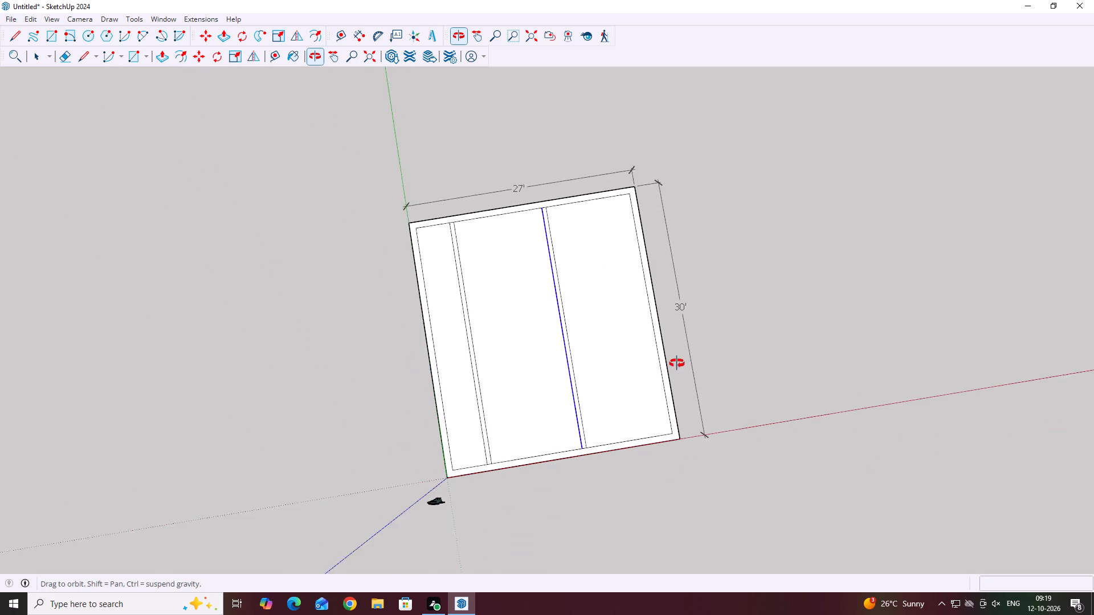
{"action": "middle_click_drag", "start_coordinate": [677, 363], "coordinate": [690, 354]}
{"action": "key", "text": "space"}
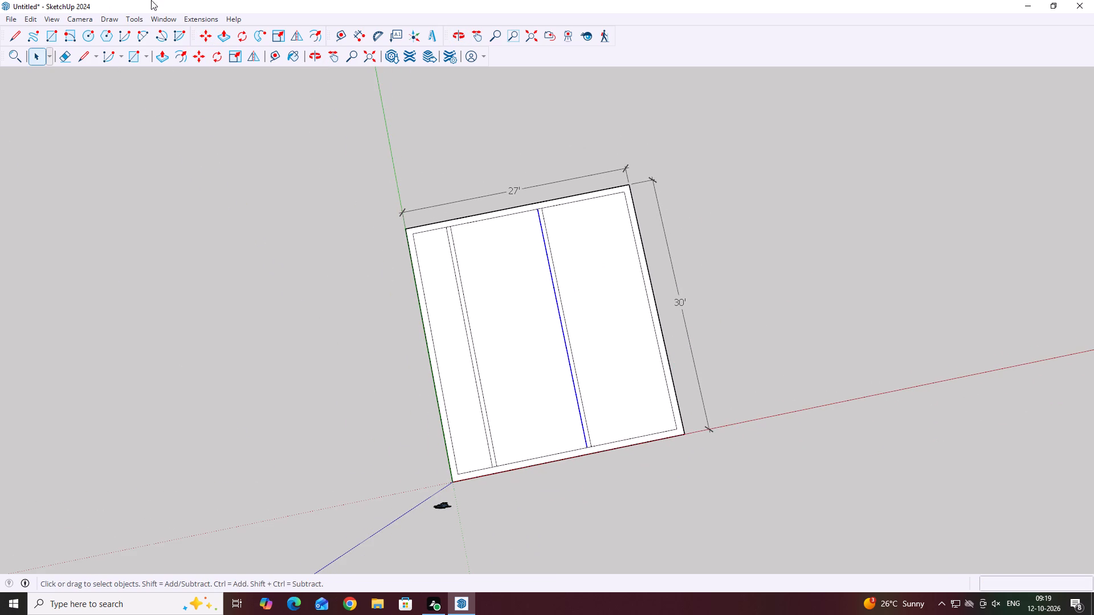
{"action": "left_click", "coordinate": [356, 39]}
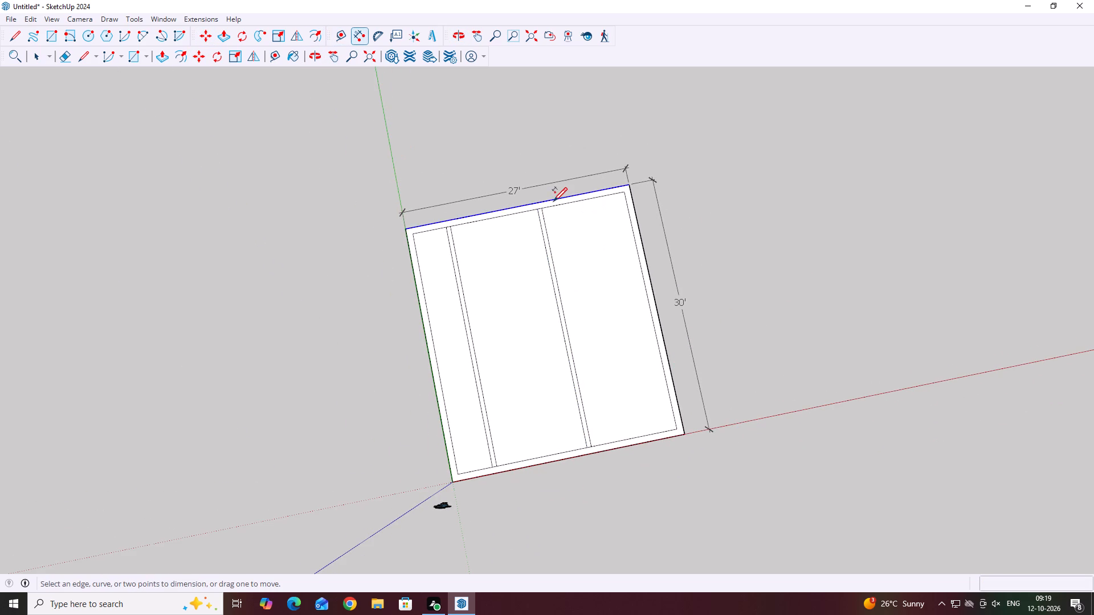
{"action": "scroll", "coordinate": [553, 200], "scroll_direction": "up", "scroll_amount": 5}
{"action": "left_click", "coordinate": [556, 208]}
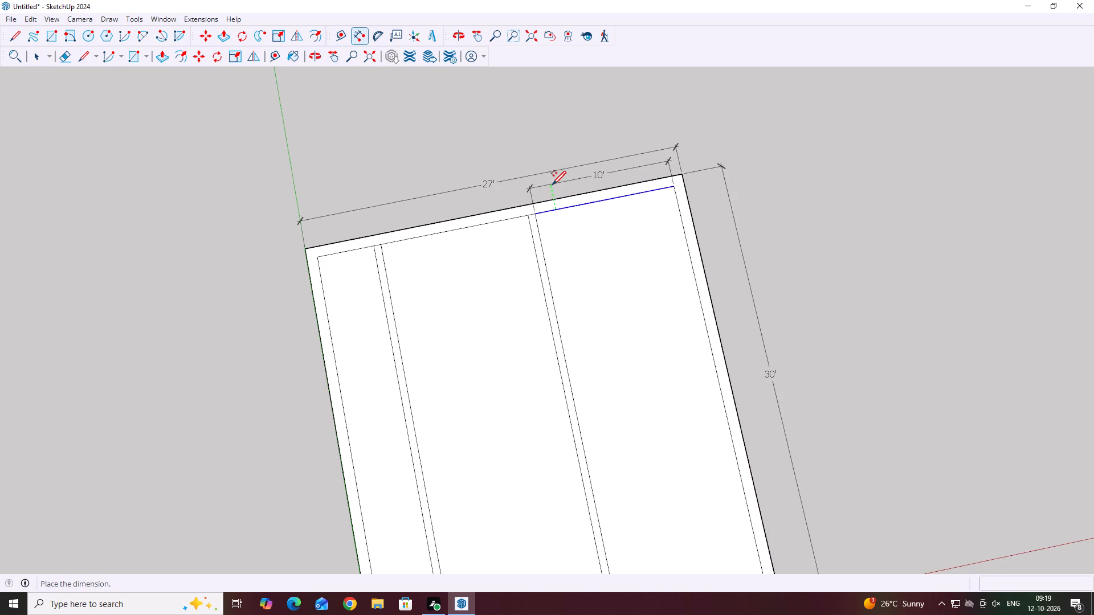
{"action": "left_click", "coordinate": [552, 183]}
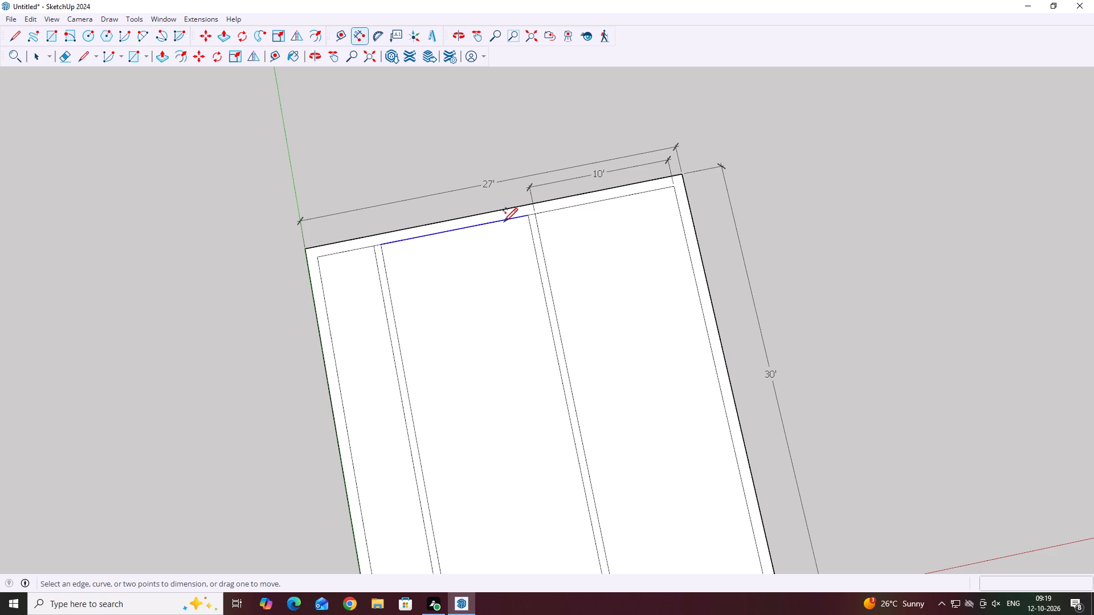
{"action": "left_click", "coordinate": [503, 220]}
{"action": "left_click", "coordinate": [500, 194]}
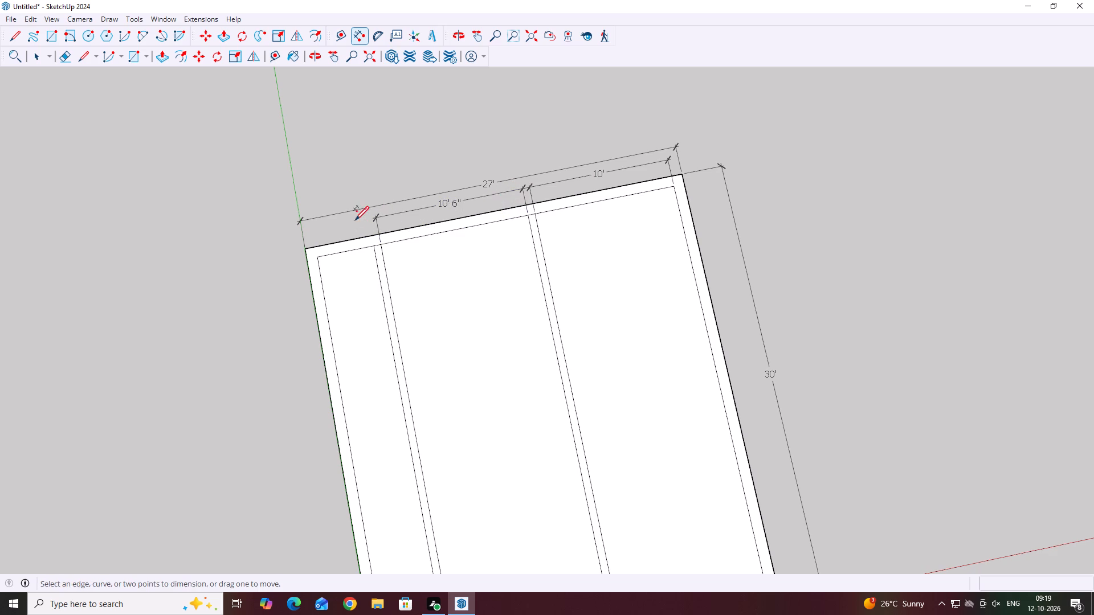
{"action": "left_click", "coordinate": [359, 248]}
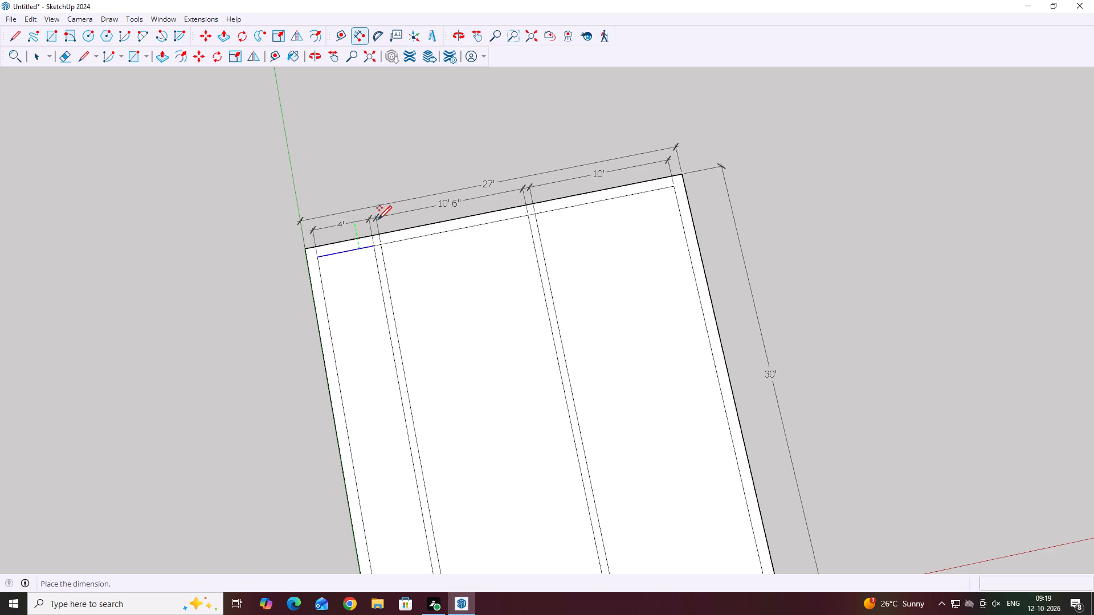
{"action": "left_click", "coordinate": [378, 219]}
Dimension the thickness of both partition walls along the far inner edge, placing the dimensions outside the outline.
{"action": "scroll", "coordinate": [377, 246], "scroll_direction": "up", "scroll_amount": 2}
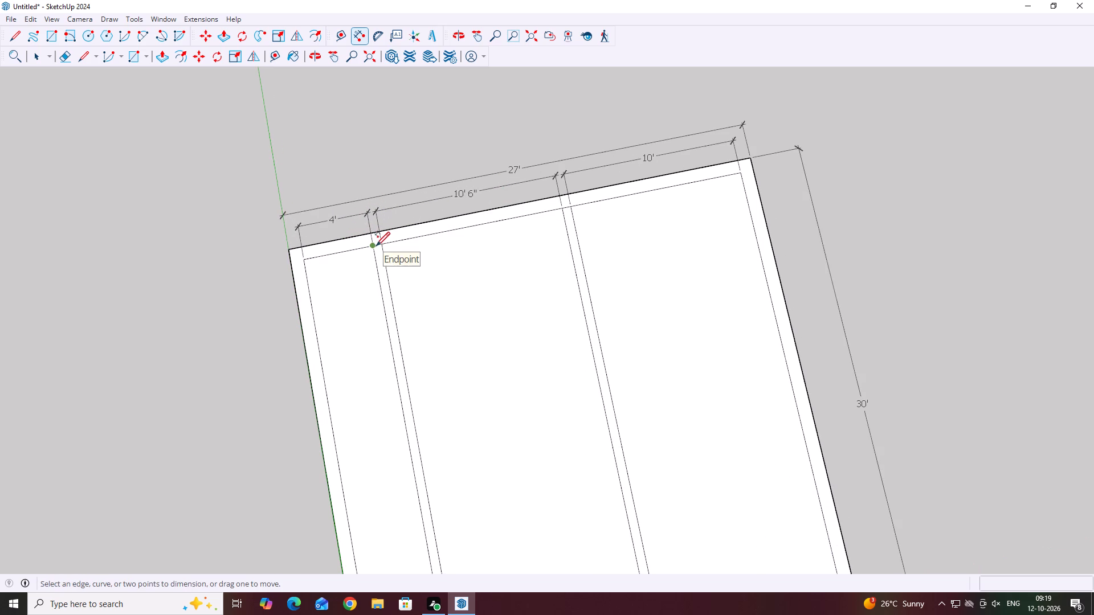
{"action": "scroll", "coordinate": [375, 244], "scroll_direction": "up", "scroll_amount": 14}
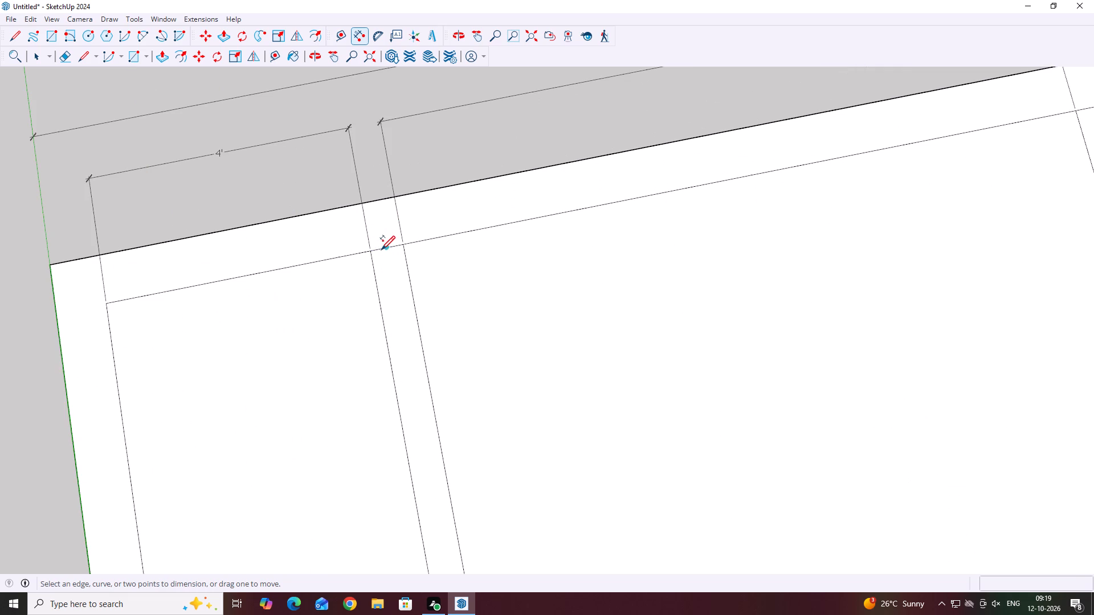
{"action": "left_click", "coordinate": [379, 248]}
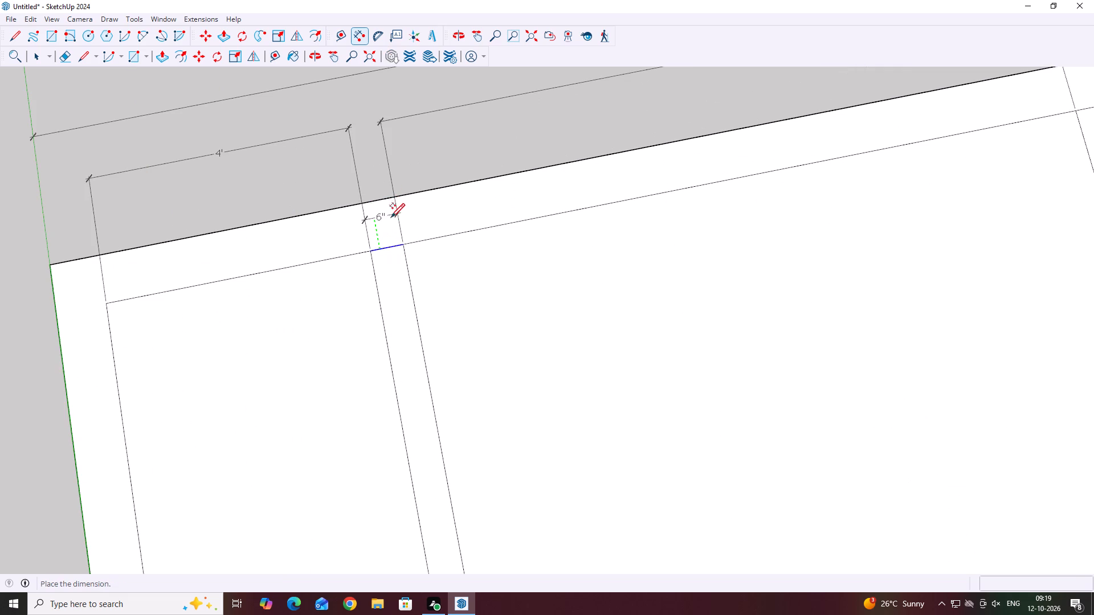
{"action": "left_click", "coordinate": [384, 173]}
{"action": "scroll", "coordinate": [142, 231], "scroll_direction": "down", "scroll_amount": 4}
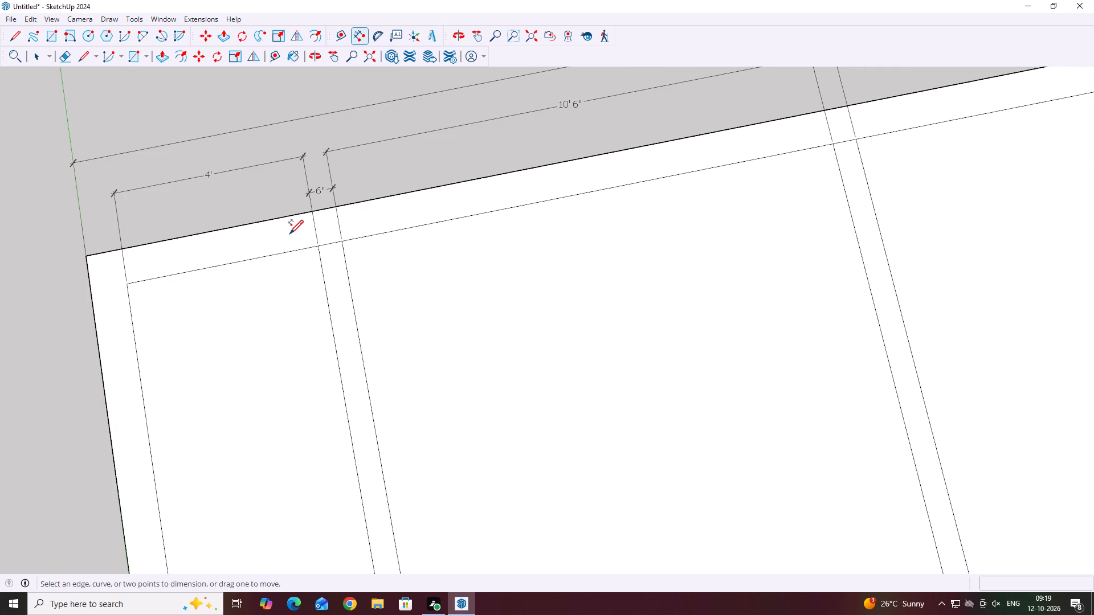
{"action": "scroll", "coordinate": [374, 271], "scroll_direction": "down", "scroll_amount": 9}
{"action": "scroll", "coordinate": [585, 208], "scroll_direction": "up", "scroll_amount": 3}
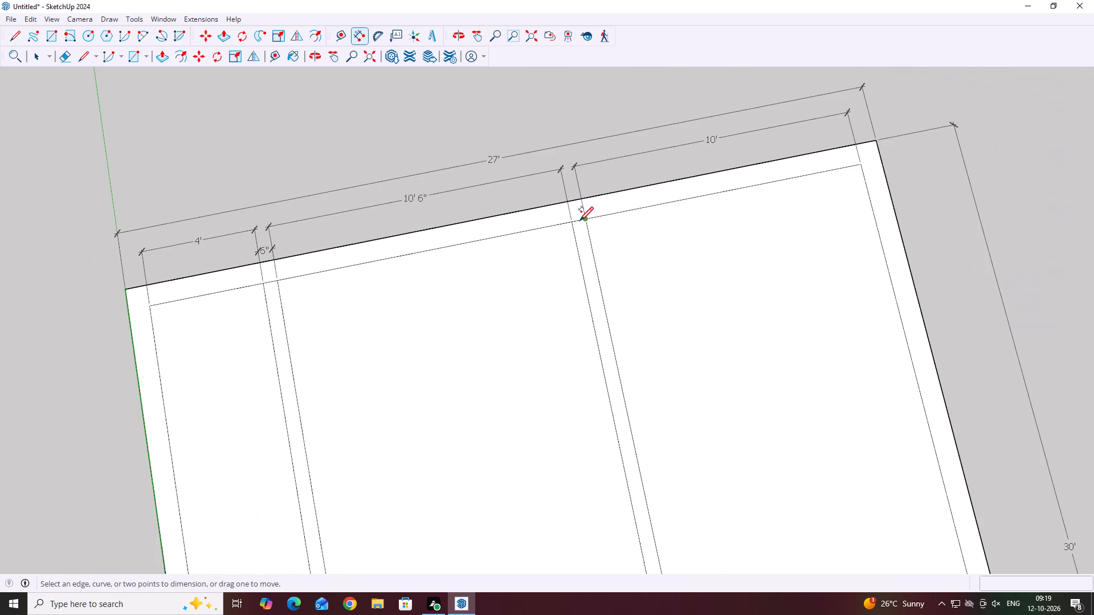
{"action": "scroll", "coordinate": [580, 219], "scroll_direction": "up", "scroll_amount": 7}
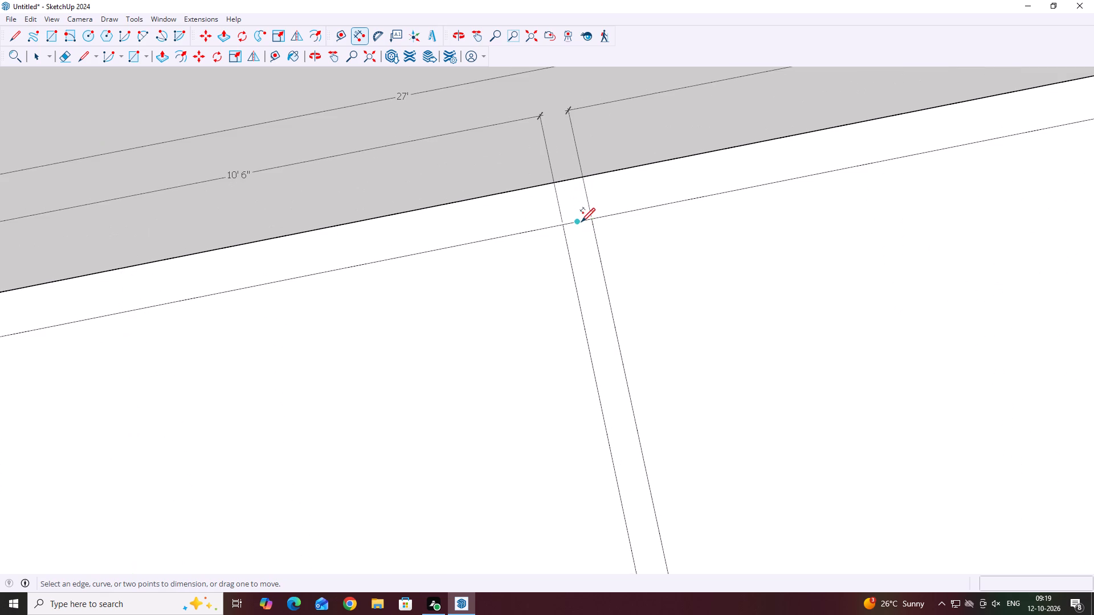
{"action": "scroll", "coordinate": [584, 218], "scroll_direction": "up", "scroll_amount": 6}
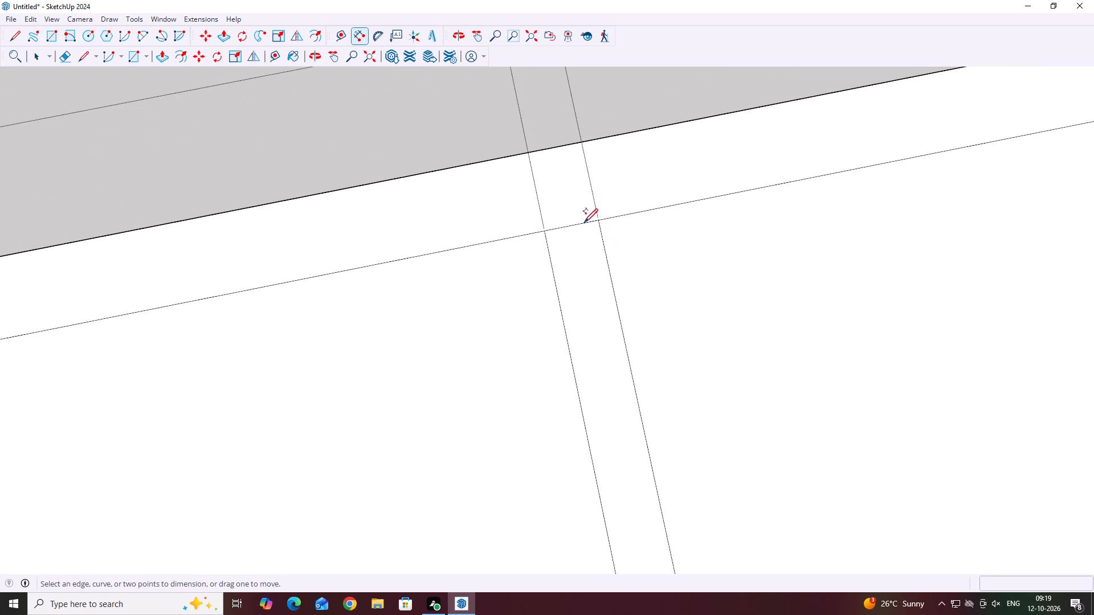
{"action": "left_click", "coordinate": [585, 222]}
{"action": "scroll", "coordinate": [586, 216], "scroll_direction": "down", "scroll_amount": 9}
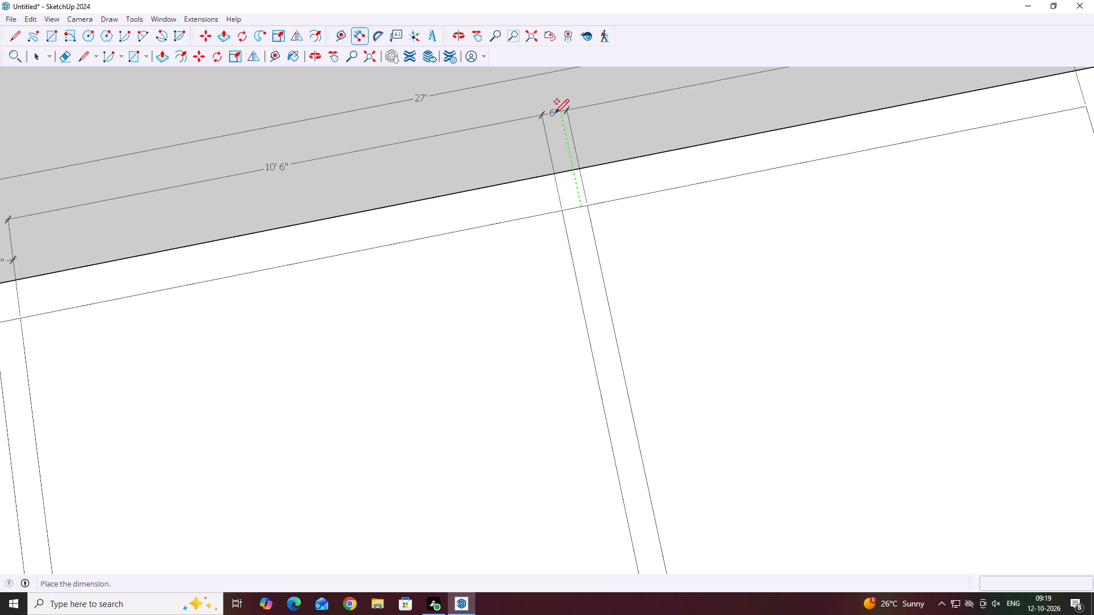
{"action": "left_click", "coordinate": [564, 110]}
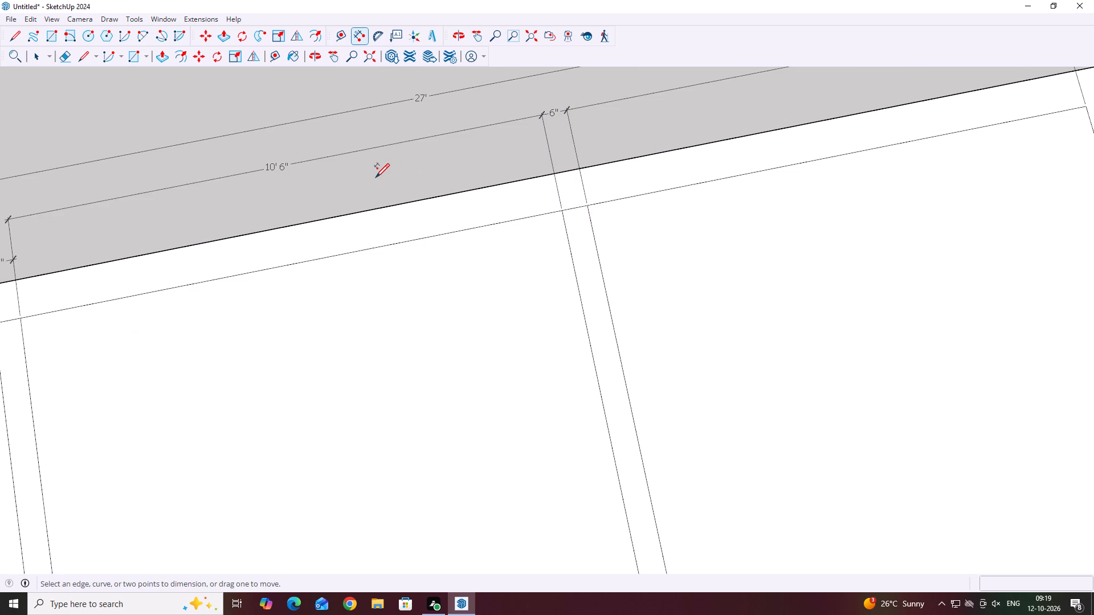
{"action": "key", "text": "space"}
Delete all the dimensions along the outline's far edge and the dimension beside the long outer edge.
{"action": "scroll", "coordinate": [435, 212], "scroll_direction": "down", "scroll_amount": 11}
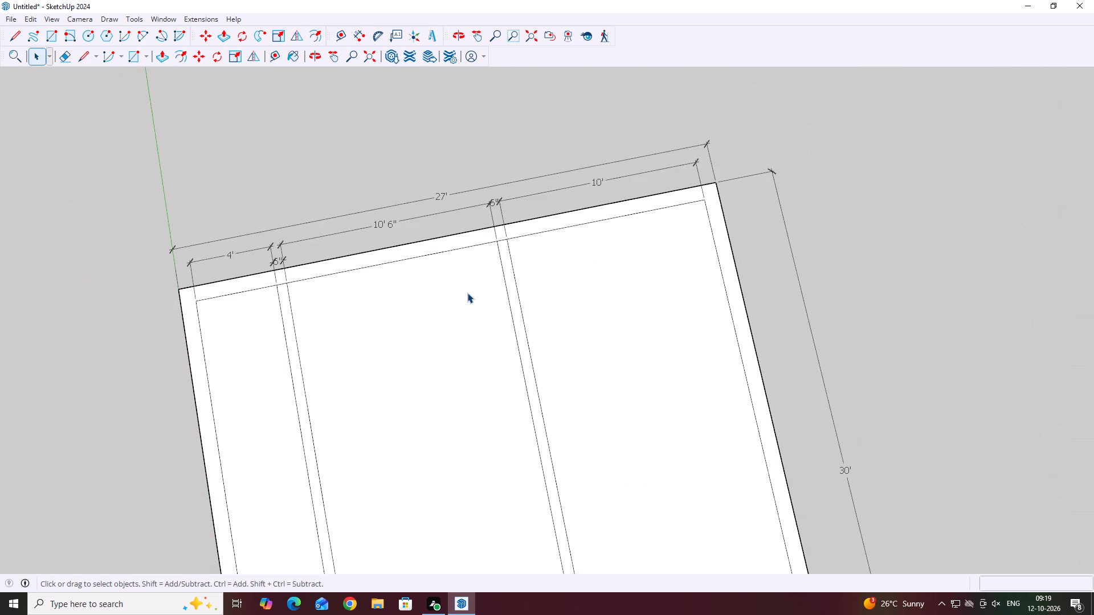
{"action": "left_click_drag", "start_coordinate": [737, 129], "coordinate": [592, 158]}
{"action": "left_click_drag", "start_coordinate": [592, 158], "coordinate": [573, 169]}
{"action": "key", "text": "Delete"}
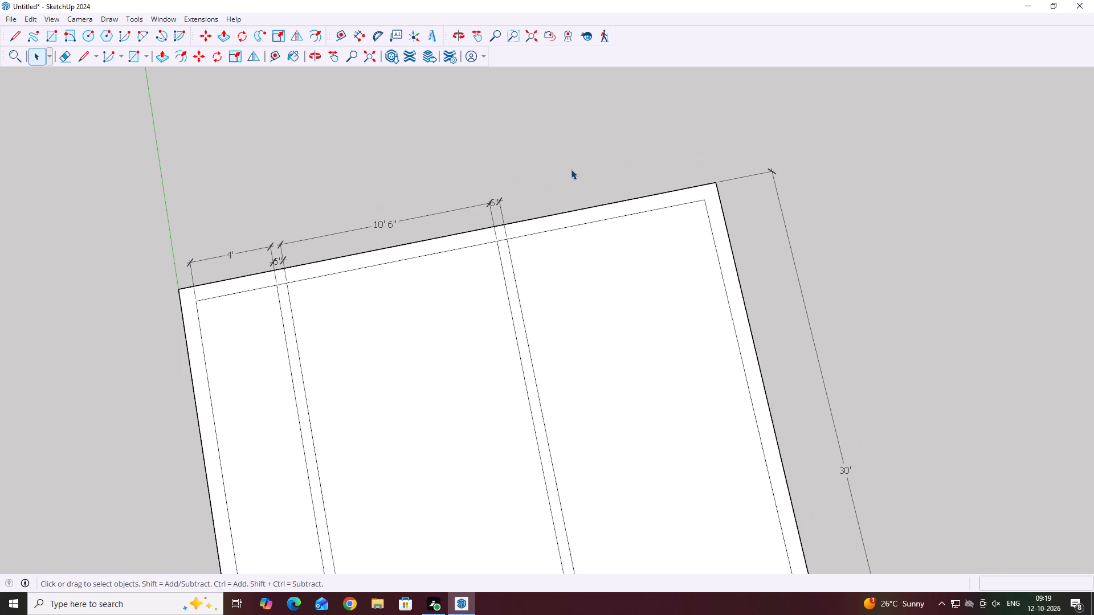
{"action": "left_click_drag", "start_coordinate": [533, 177], "coordinate": [424, 216]}
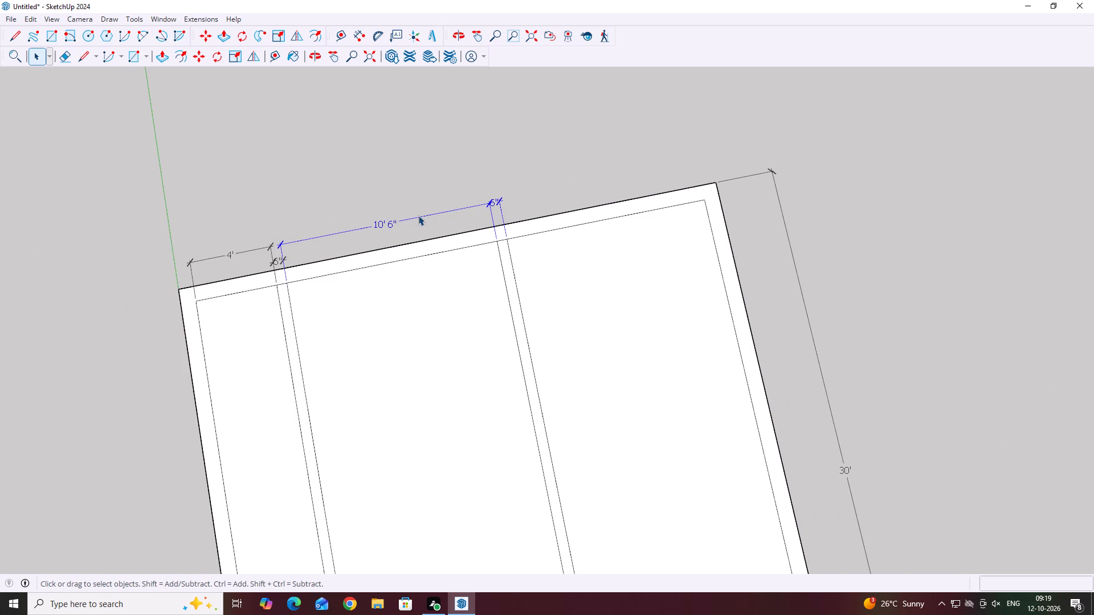
{"action": "key", "text": "Delete"}
{"action": "left_click_drag", "start_coordinate": [279, 240], "coordinate": [271, 247]}
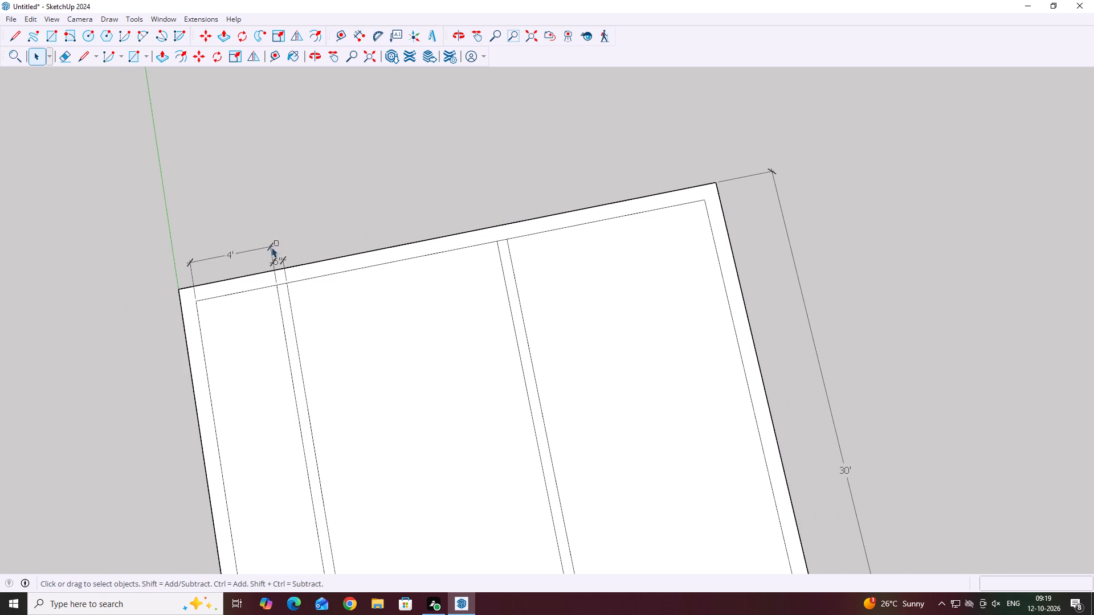
{"action": "left_click_drag", "start_coordinate": [271, 247], "coordinate": [238, 263]}
{"action": "key", "text": "Delete"}
{"action": "scroll", "coordinate": [586, 284], "scroll_direction": "down", "scroll_amount": 6}
{"action": "left_click_drag", "start_coordinate": [725, 199], "coordinate": [689, 296]}
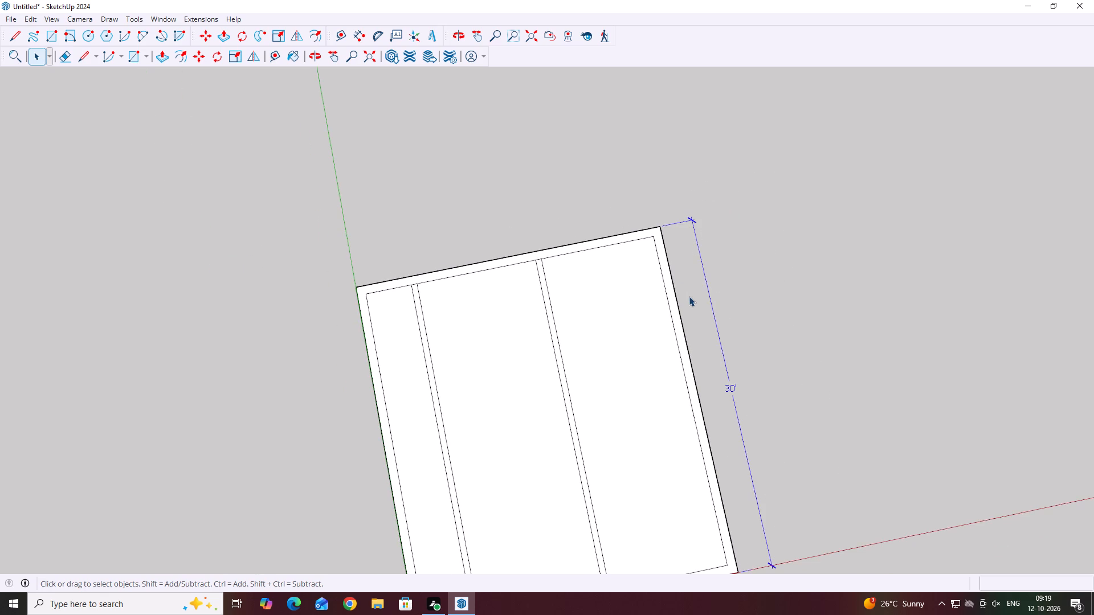
{"action": "key", "text": "Delete"}
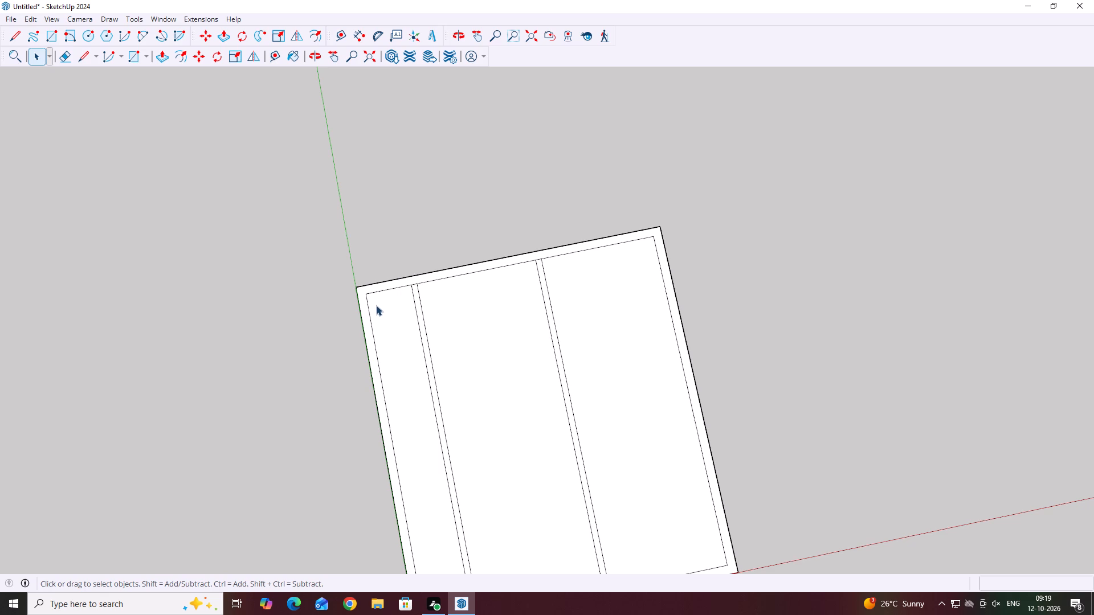
Copy the far inner edge of the narrow bay beside the green axis 7' inward along the green axis.
{"action": "scroll", "coordinate": [376, 305], "scroll_direction": "up", "scroll_amount": 2}
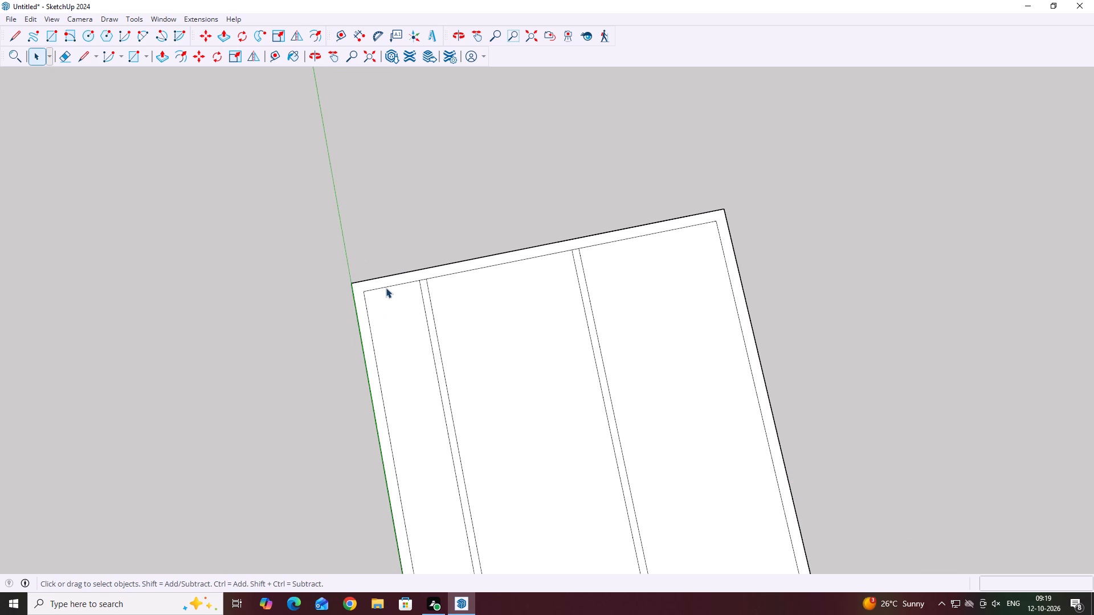
{"action": "left_click", "coordinate": [386, 288]}
{"action": "key", "text": "m"}
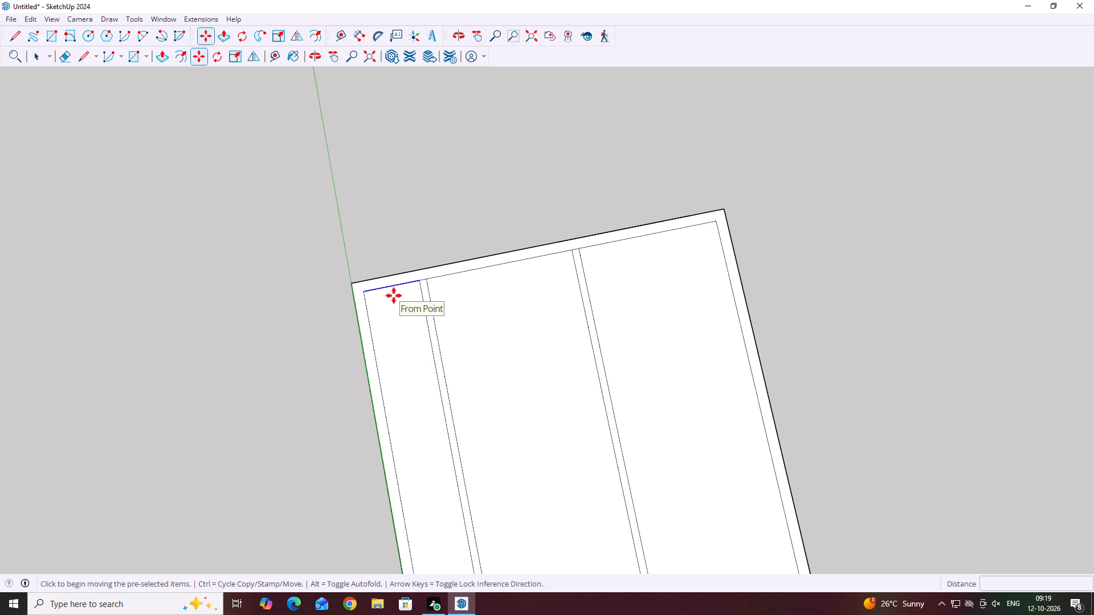
{"action": "left_click", "coordinate": [389, 284]}
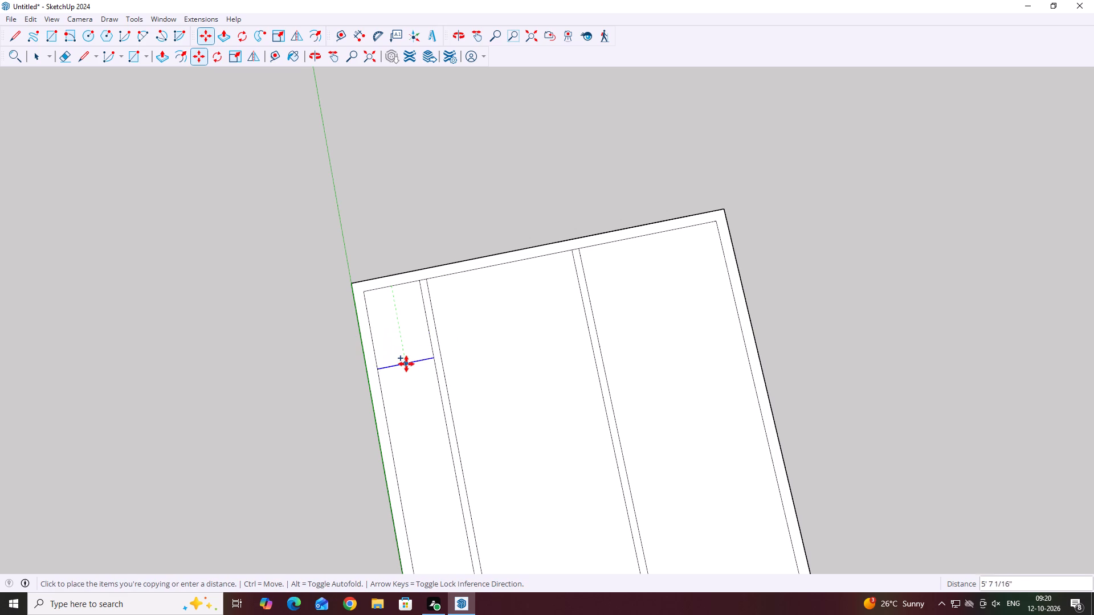
{"action": "type", "text": "7'"}
{"action": "key", "text": "Return"}
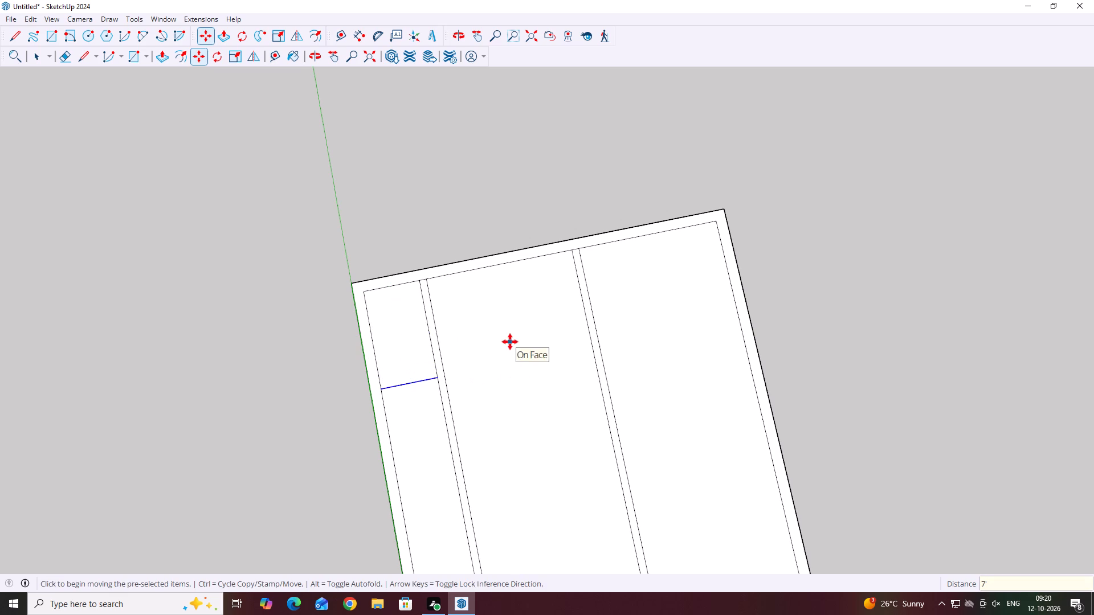
Copy the far inner edge of the middle bay 10' inward along the green axis.
{"action": "key", "text": "space"}
{"action": "left_click", "coordinate": [458, 273]}
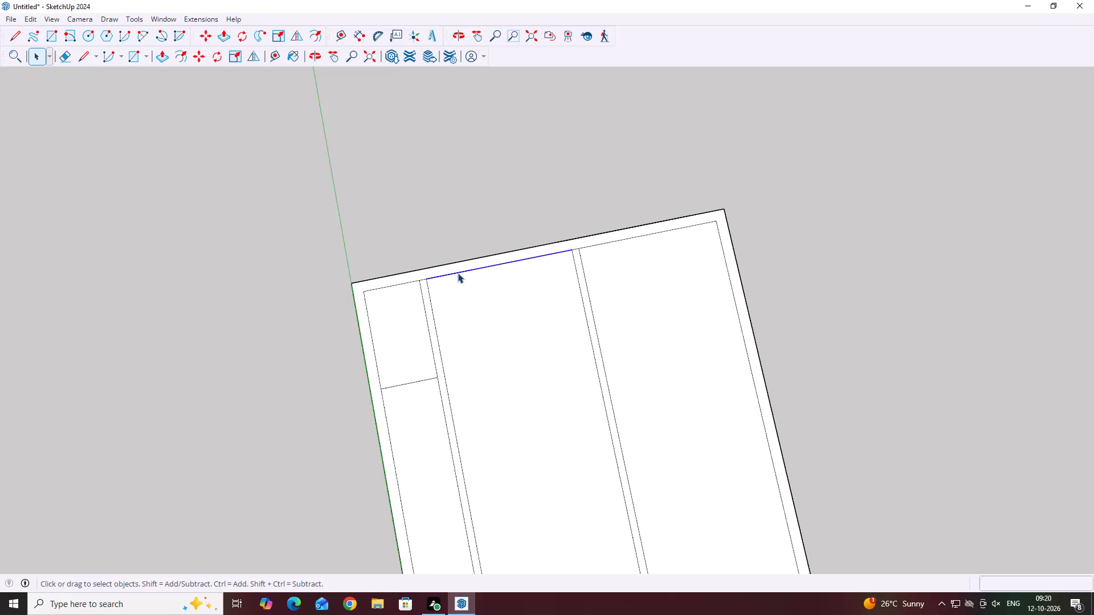
{"action": "key", "text": "m"}
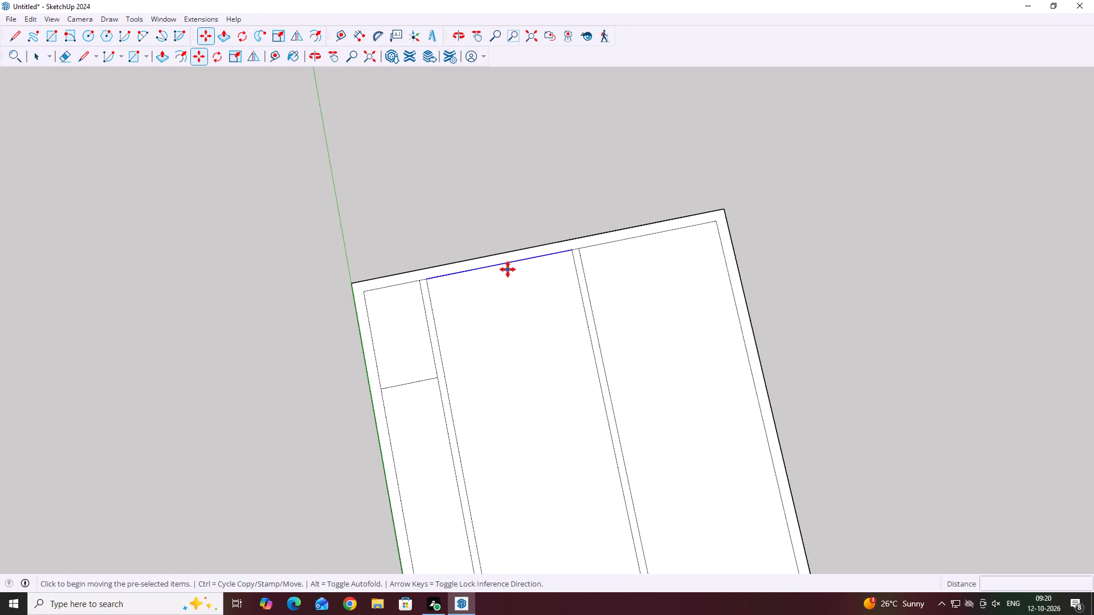
{"action": "left_click", "coordinate": [499, 265]}
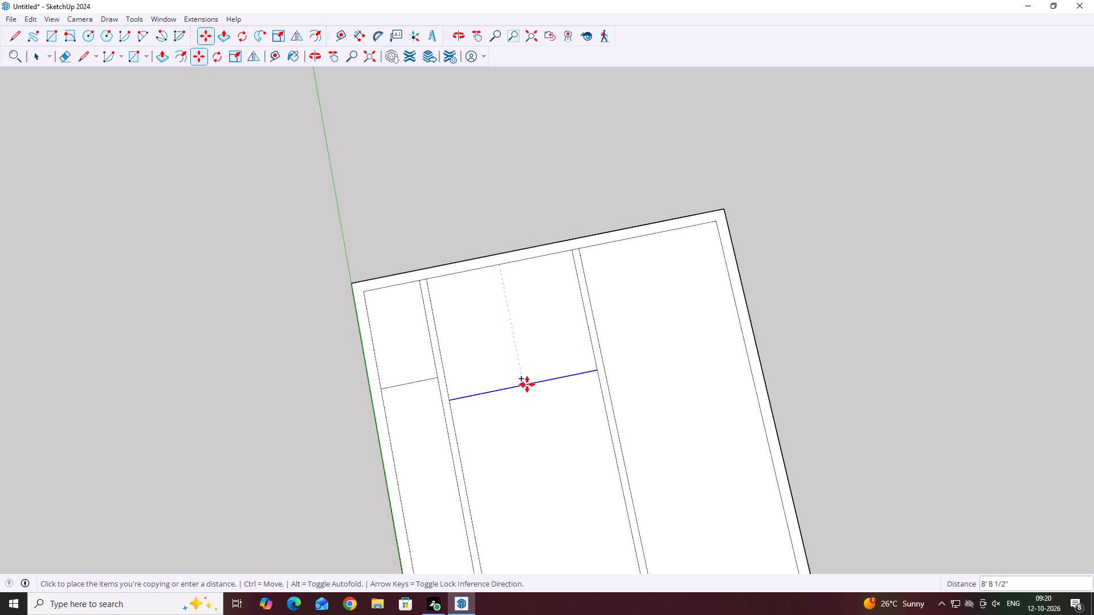
{"action": "type", "text": "10'"}
{"action": "key", "text": "Return"}
{"action": "scroll", "coordinate": [527, 384], "scroll_direction": "down", "scroll_amount": 7}
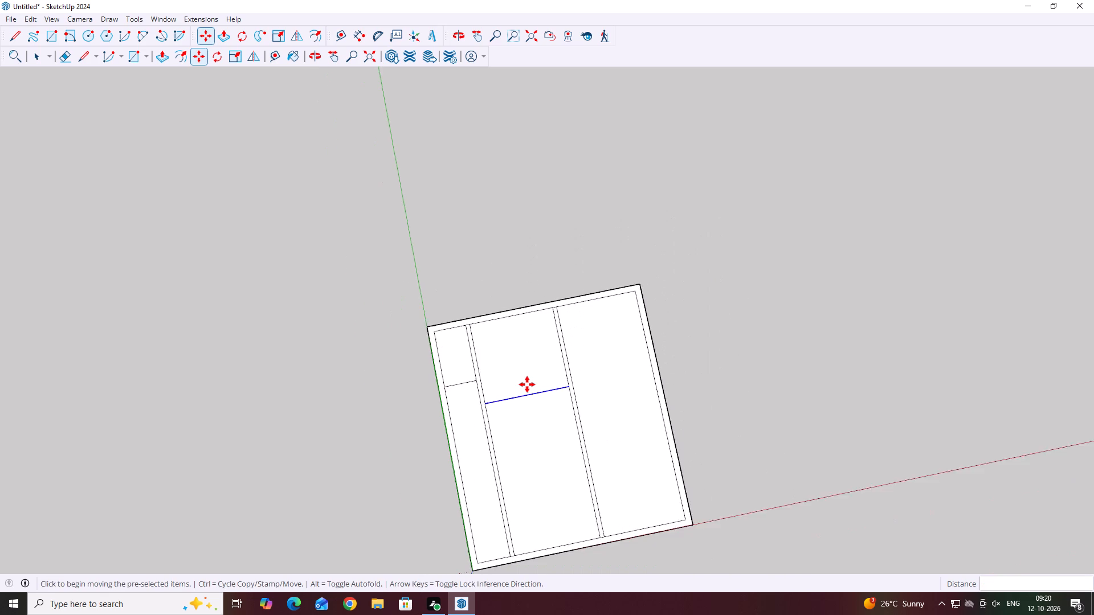
{"action": "key", "text": "space"}
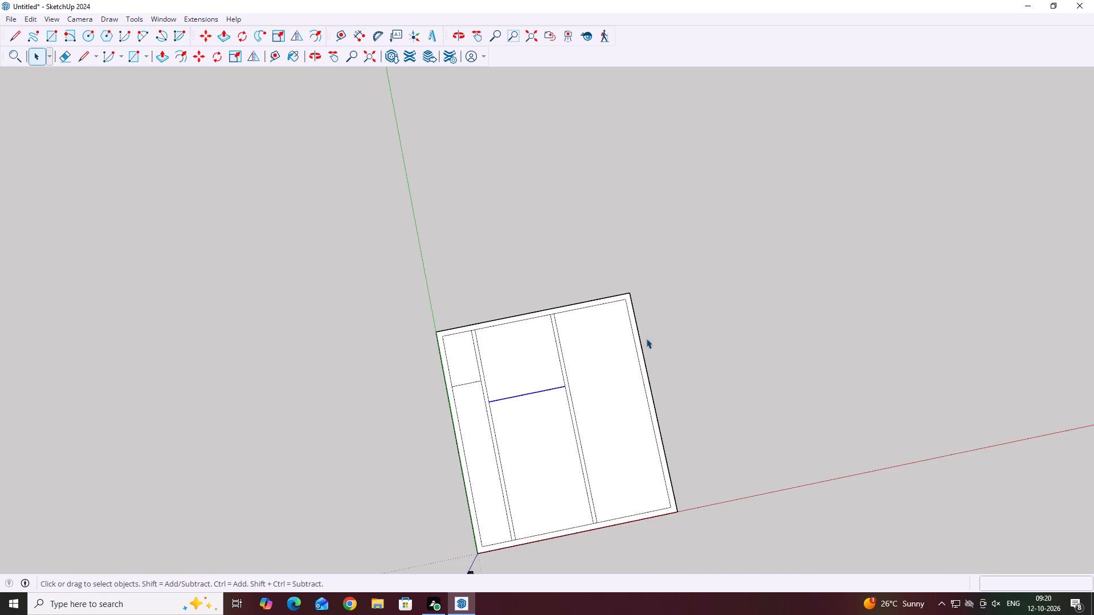
Copy the far inner edge of the wide bay farthest from the green axis 16'5" inward along the green axis.
{"action": "left_click_drag", "start_coordinate": [795, 355], "coordinate": [786, 350]}
{"action": "scroll", "coordinate": [609, 304], "scroll_direction": "up", "scroll_amount": 10}
{"action": "left_click", "coordinate": [593, 311]}
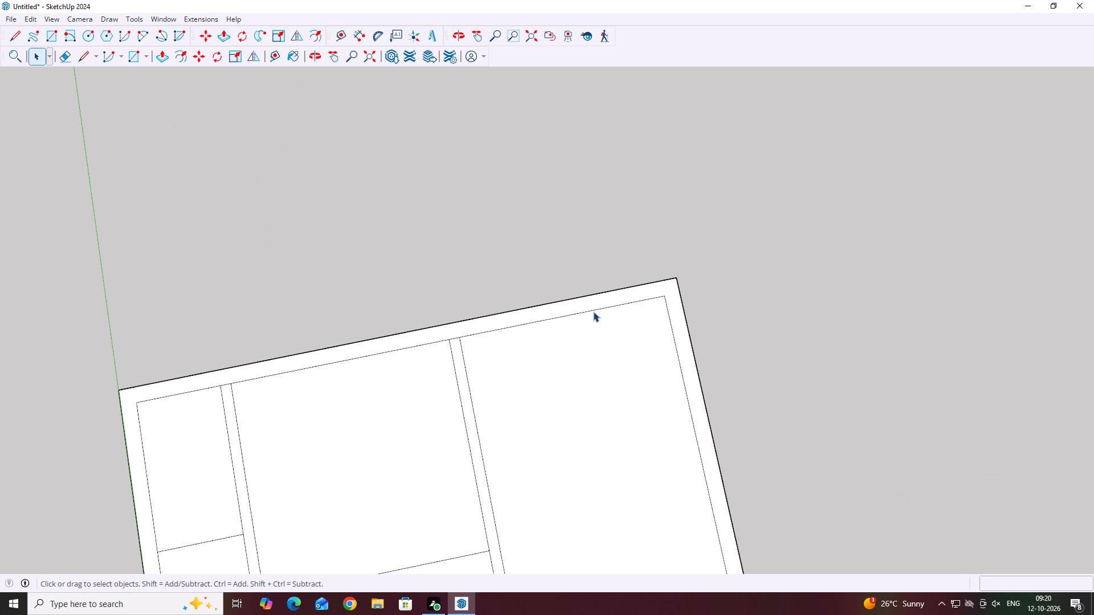
{"action": "key", "text": "m"}
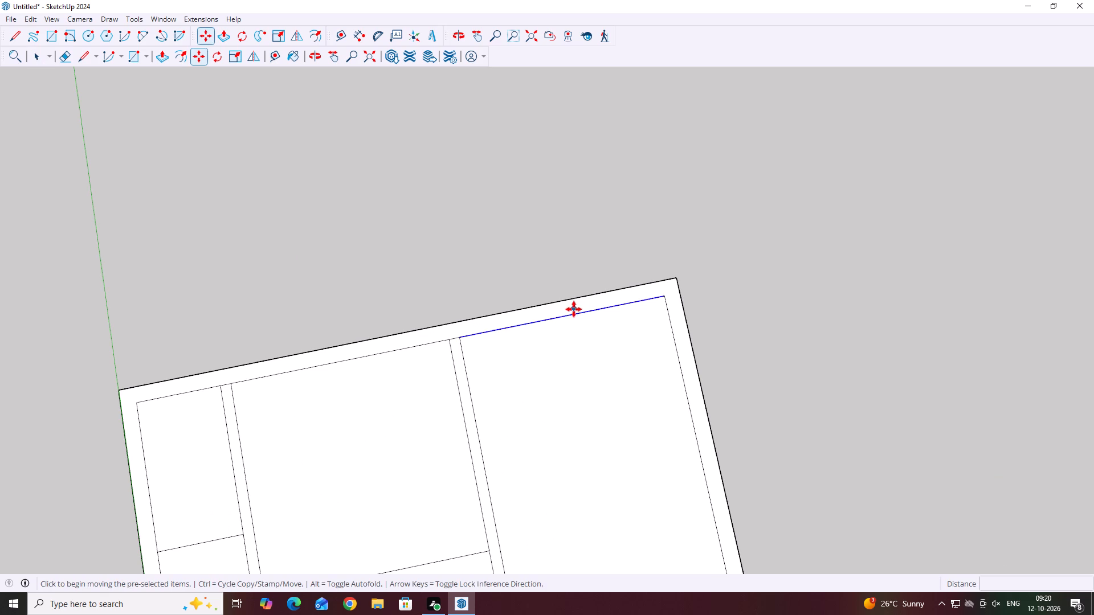
{"action": "left_click", "coordinate": [562, 317]}
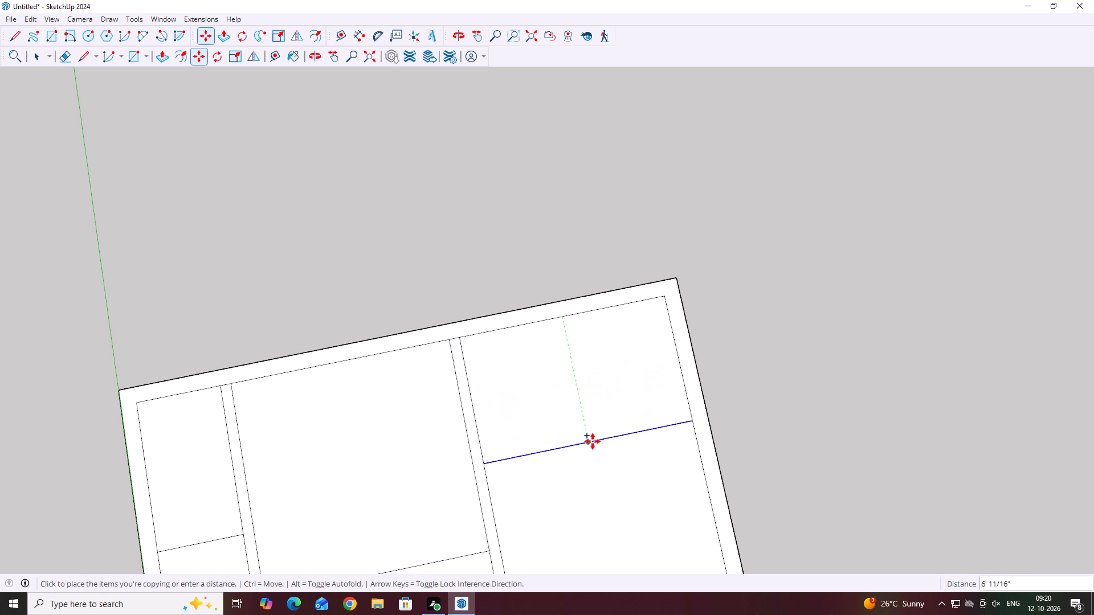
{"action": "scroll", "coordinate": [593, 443], "scroll_direction": "down", "scroll_amount": 4}
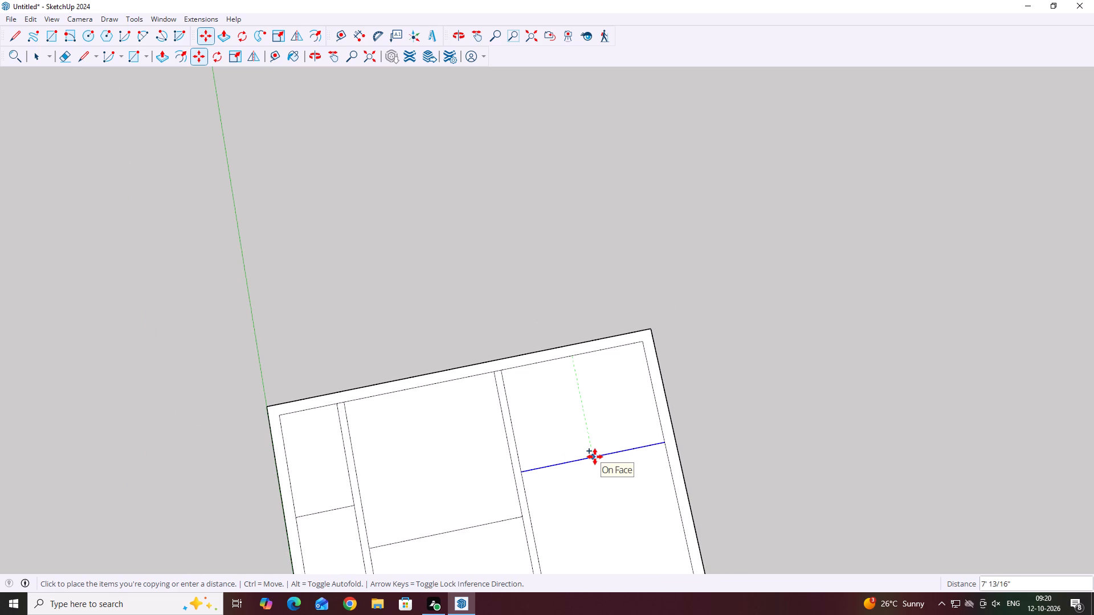
{"action": "type", "text": "16'5"}
{"action": "key", "text": "Return"}
{"action": "scroll", "coordinate": [597, 457], "scroll_direction": "down", "scroll_amount": 7}
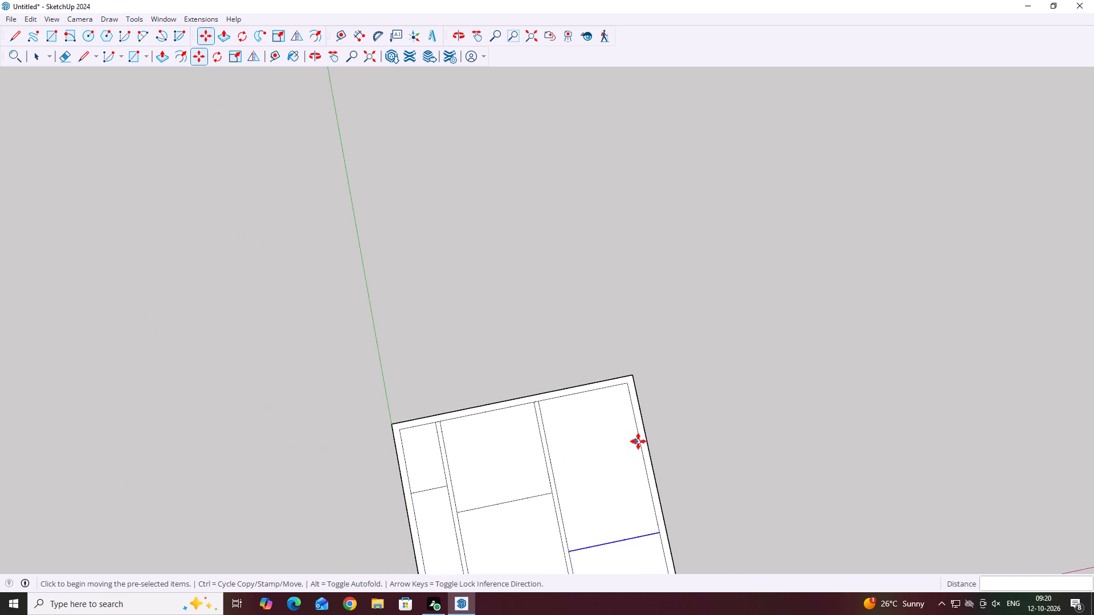
{"action": "scroll", "coordinate": [638, 441], "scroll_direction": "down", "scroll_amount": 4}
{"action": "middle_click_drag", "start_coordinate": [714, 441], "coordinate": [660, 336]}
{"action": "key", "text": "space"}
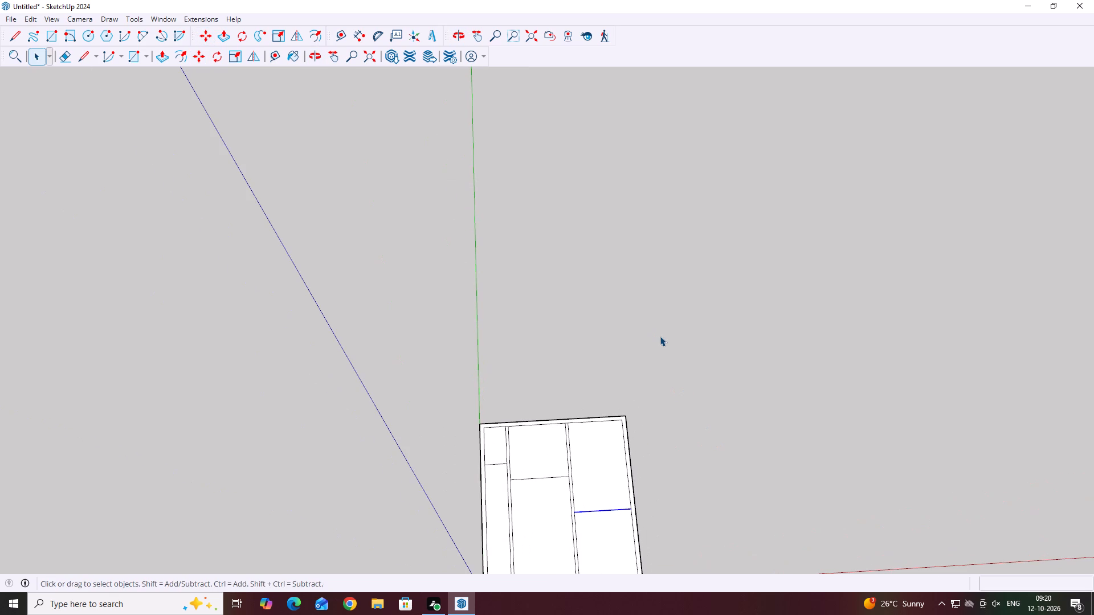
{"action": "left_click", "coordinate": [657, 335]}
Copy the cross line in the narrow bay beside the green axis 6" toward the red axis to form a partition.
{"action": "scroll", "coordinate": [440, 252], "scroll_direction": "down", "scroll_amount": 6}
{"action": "middle_click_drag", "start_coordinate": [477, 379], "coordinate": [503, 368]}
{"action": "scroll", "coordinate": [503, 395], "scroll_direction": "up", "scroll_amount": 6}
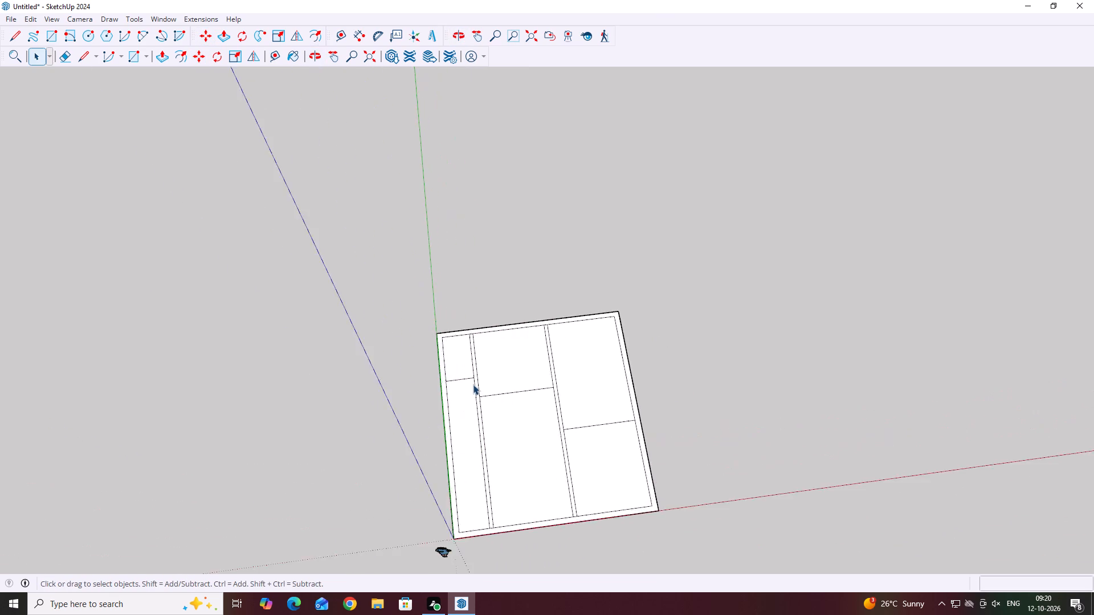
{"action": "scroll", "coordinate": [473, 384], "scroll_direction": "up", "scroll_amount": 10}
{"action": "left_click", "coordinate": [458, 374]}
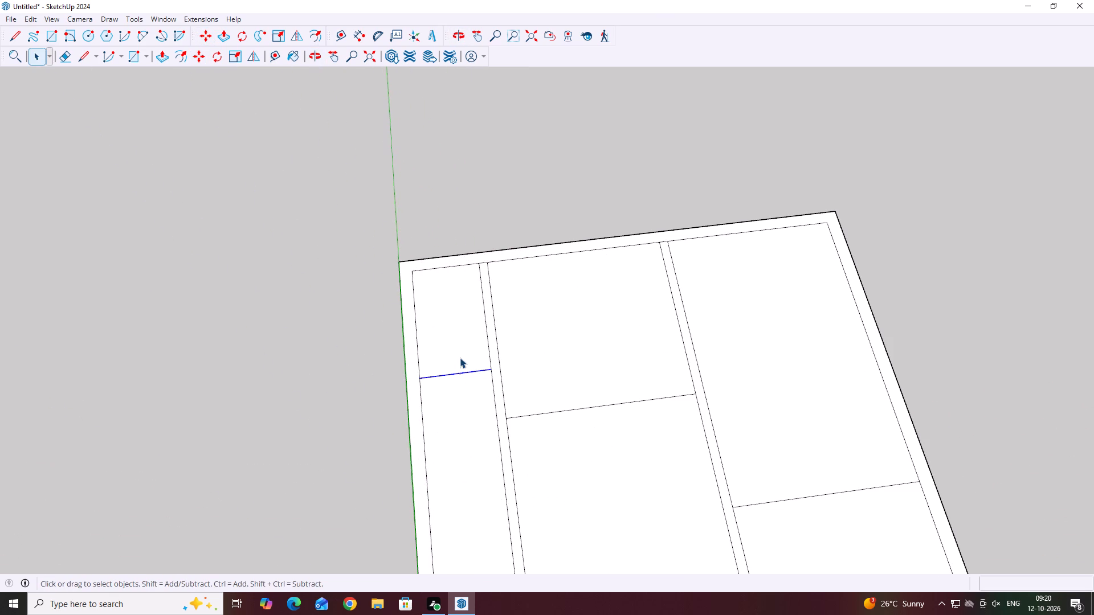
{"action": "key", "text": "m"}
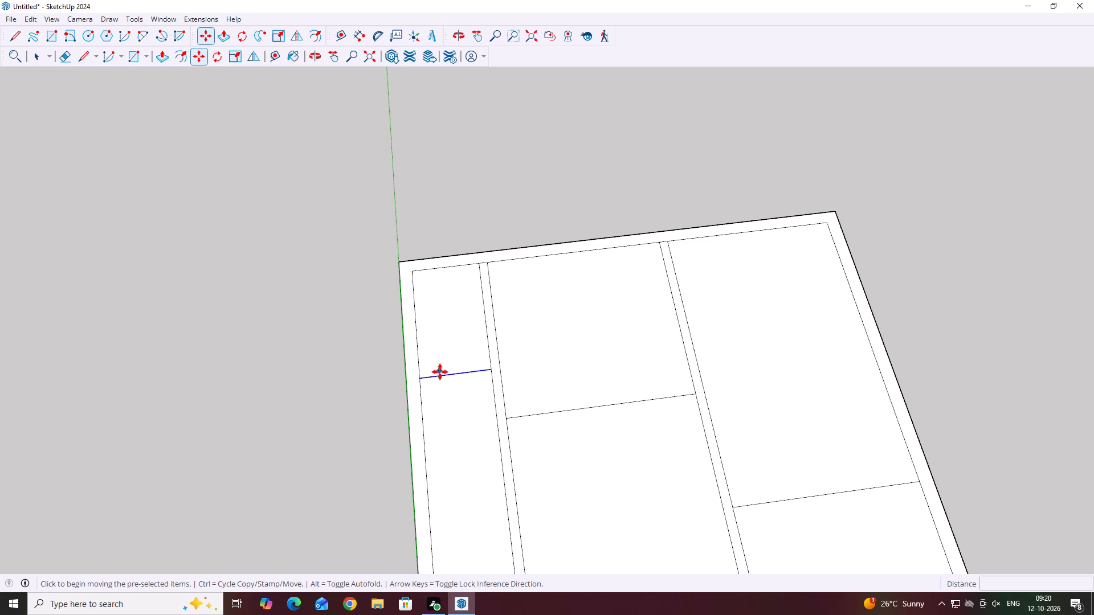
{"action": "left_click", "coordinate": [455, 372]}
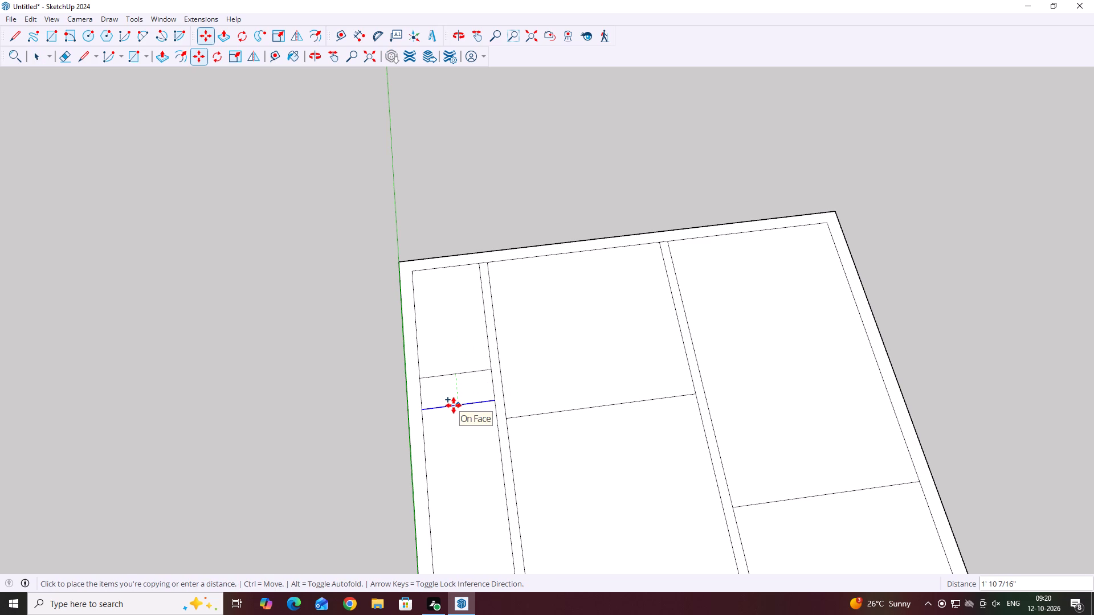
{"action": "key", "text": "6"}
{"action": "key", "text": "Return"}
{"action": "key", "text": "space"}
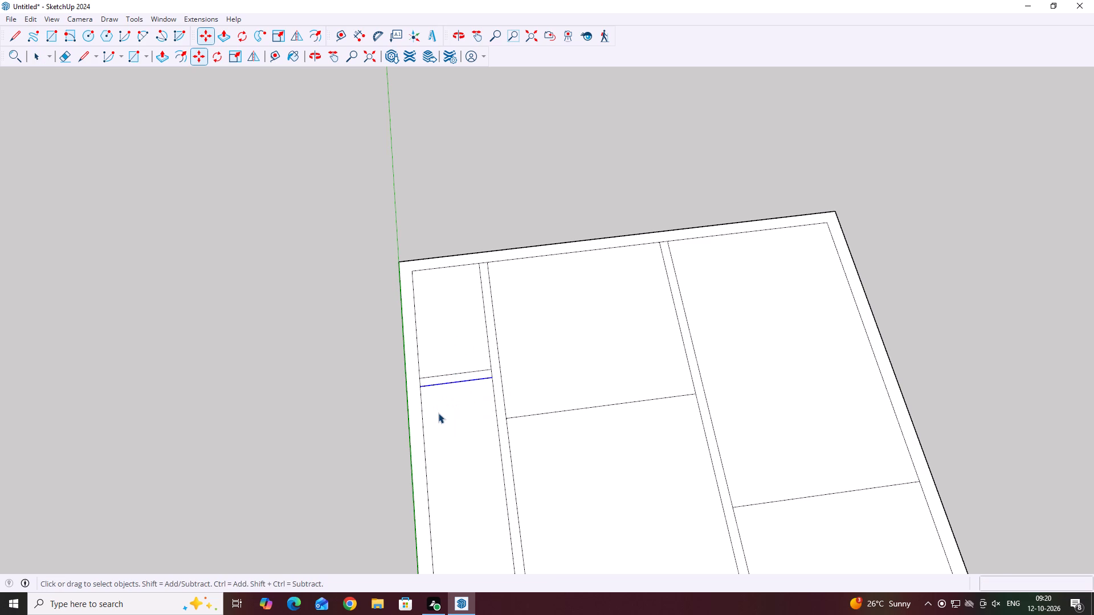
Copy the cross line in the middle bay 6" toward the red axis to form a partition.
{"action": "left_click", "coordinate": [570, 408]}
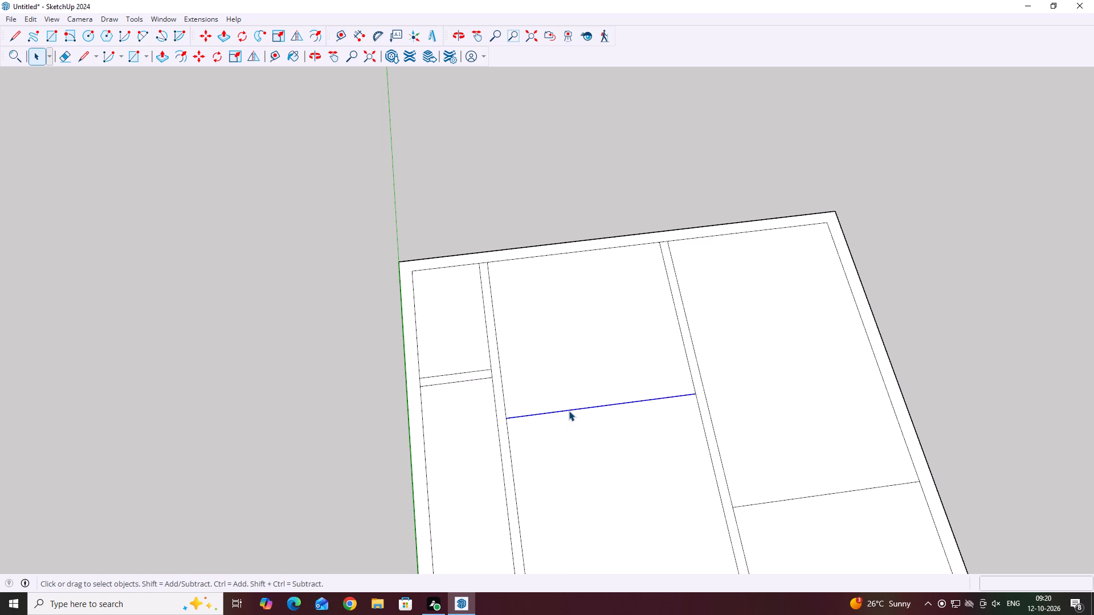
{"action": "key", "text": "m"}
{"action": "left_click", "coordinate": [602, 408]}
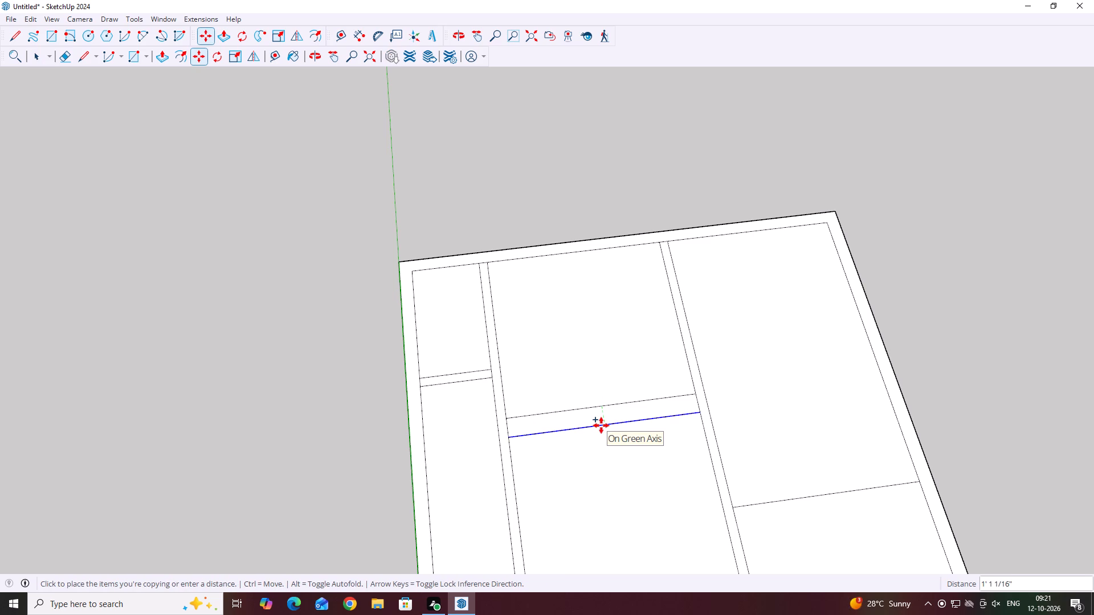
{"action": "key", "text": "6"}
{"action": "key", "text": "Return"}
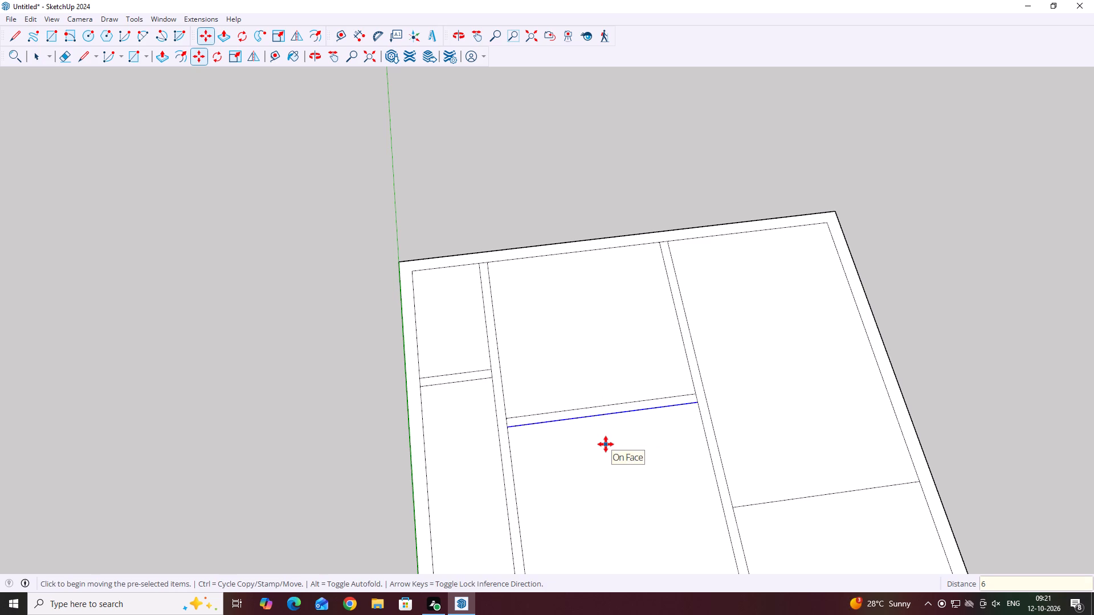
{"action": "key", "text": "space"}
Copy the cross line in the bay farthest from the green axis 6" toward the red axis.
{"action": "scroll", "coordinate": [210, 88], "scroll_direction": "down", "scroll_amount": 5}
{"action": "scroll", "coordinate": [348, 259], "scroll_direction": "down", "scroll_amount": 6}
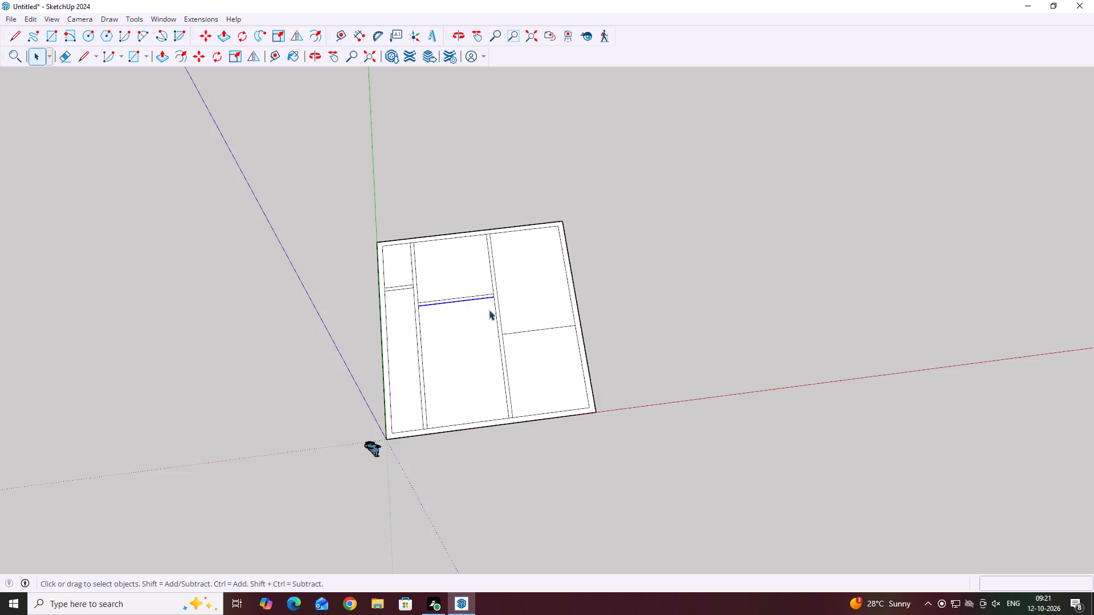
{"action": "scroll", "coordinate": [562, 366], "scroll_direction": "up", "scroll_amount": 9}
{"action": "left_click", "coordinate": [521, 315]}
{"action": "left_click", "coordinate": [521, 311]}
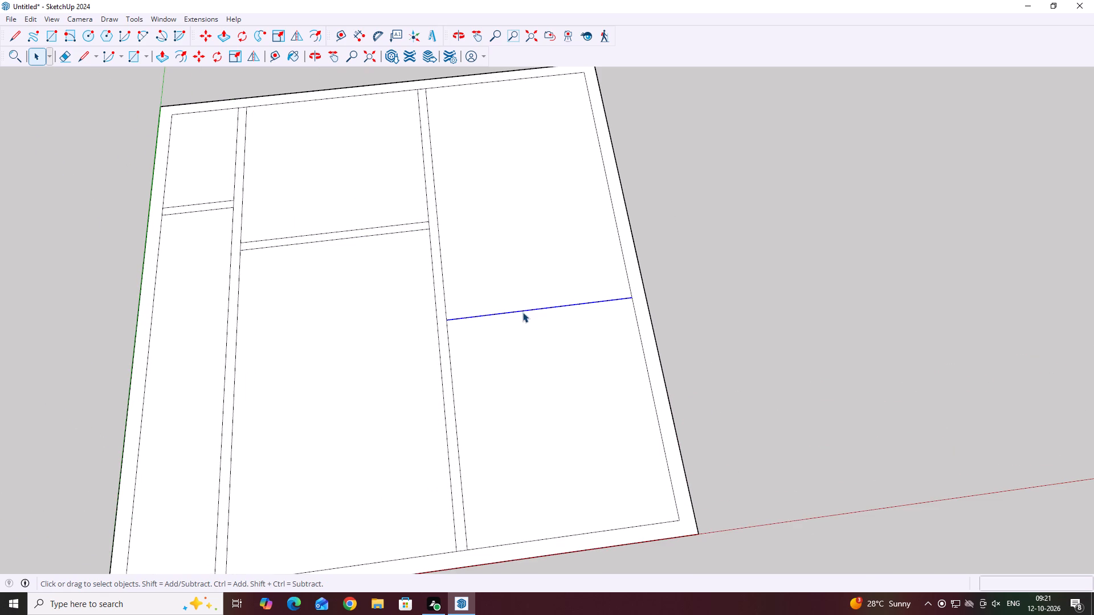
{"action": "key", "text": "m"}
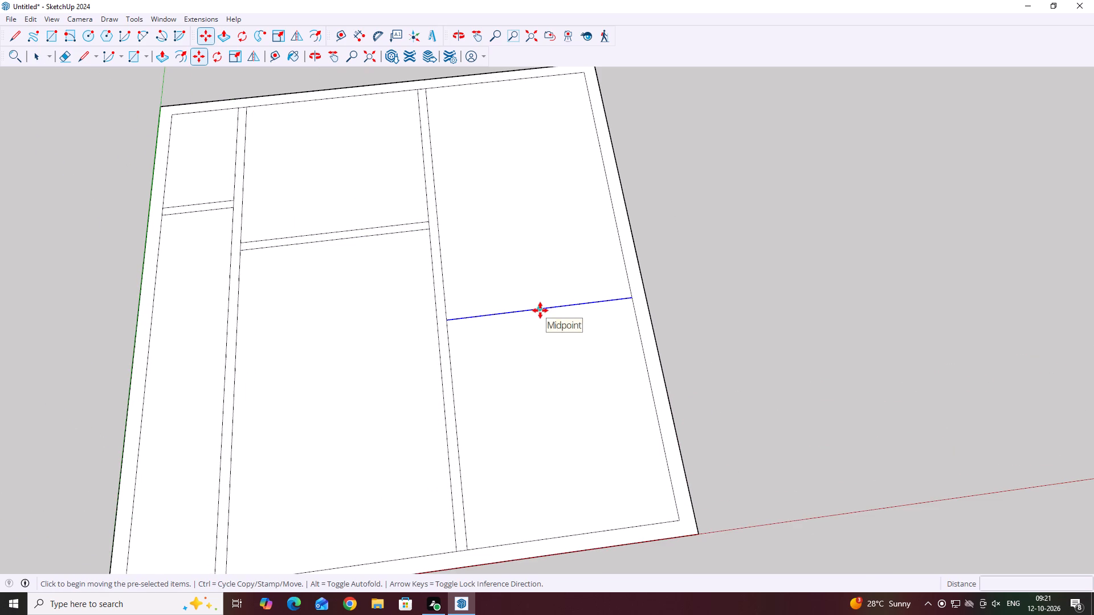
{"action": "left_click", "coordinate": [540, 309]}
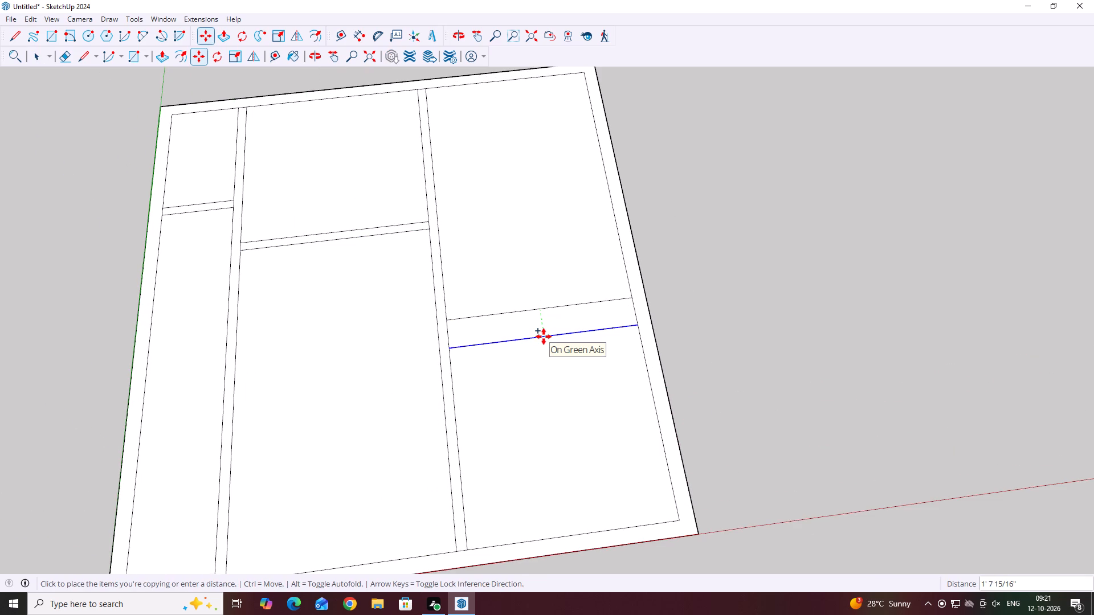
{"action": "key", "text": "6"}
{"action": "key", "text": "Return"}
Move the copied cross line in the bay farthest from the green axis another 3" toward the red axis.
{"action": "scroll", "coordinate": [771, 279], "scroll_direction": "down", "scroll_amount": 6}
{"action": "middle_click_drag", "start_coordinate": [771, 366], "coordinate": [779, 359]}
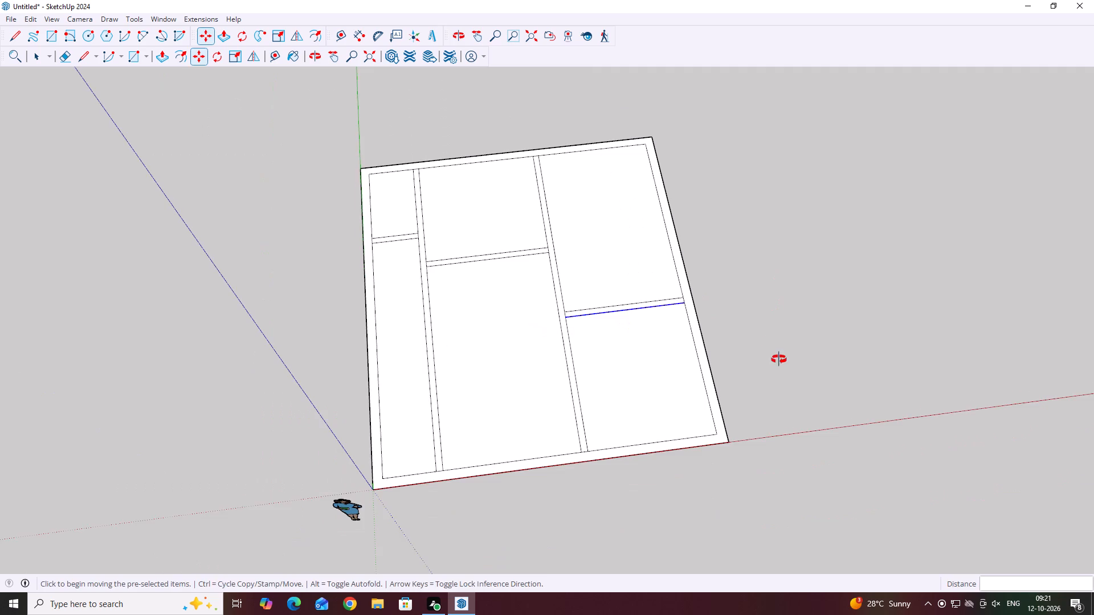
{"action": "middle_click_drag", "start_coordinate": [779, 359], "coordinate": [749, 308]}
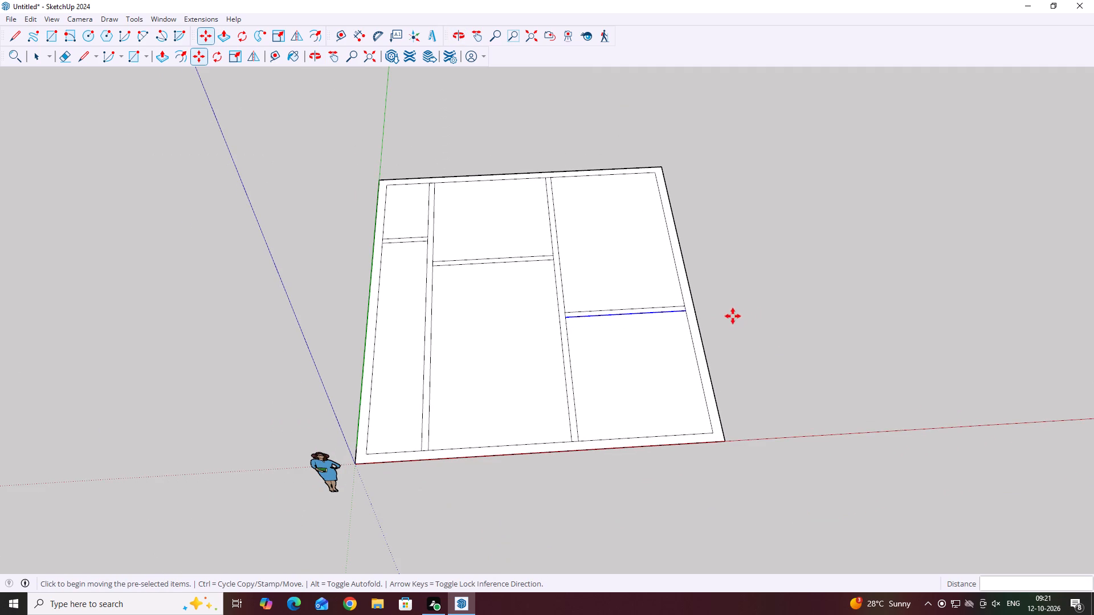
{"action": "scroll", "coordinate": [687, 312], "scroll_direction": "up", "scroll_amount": 10}
{"action": "scroll", "coordinate": [630, 313], "scroll_direction": "up", "scroll_amount": 5}
{"action": "left_click", "coordinate": [619, 313]}
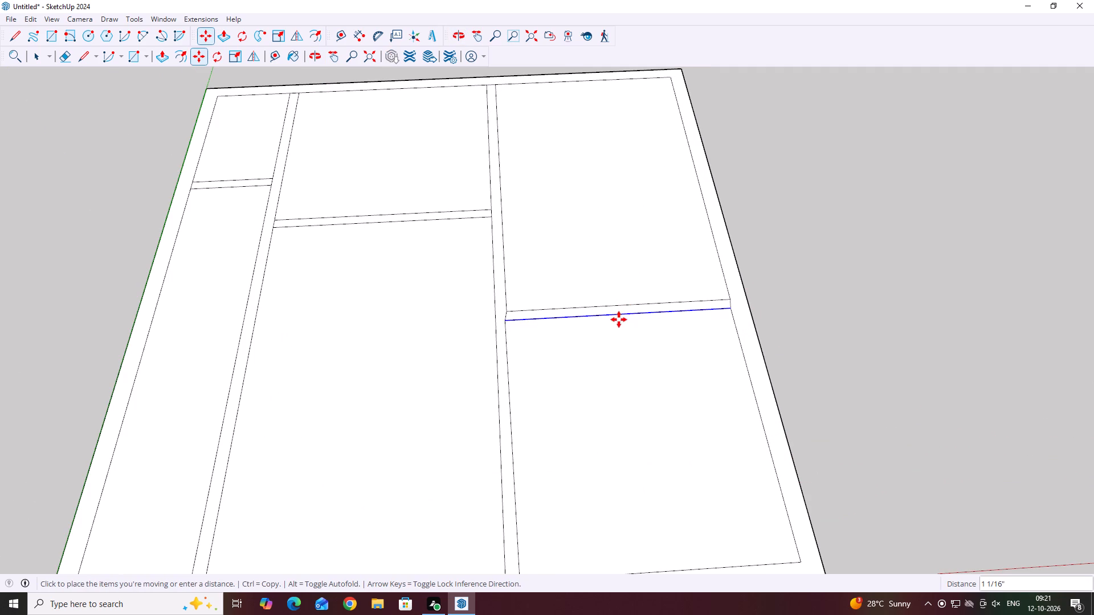
{"action": "key", "text": "3"}
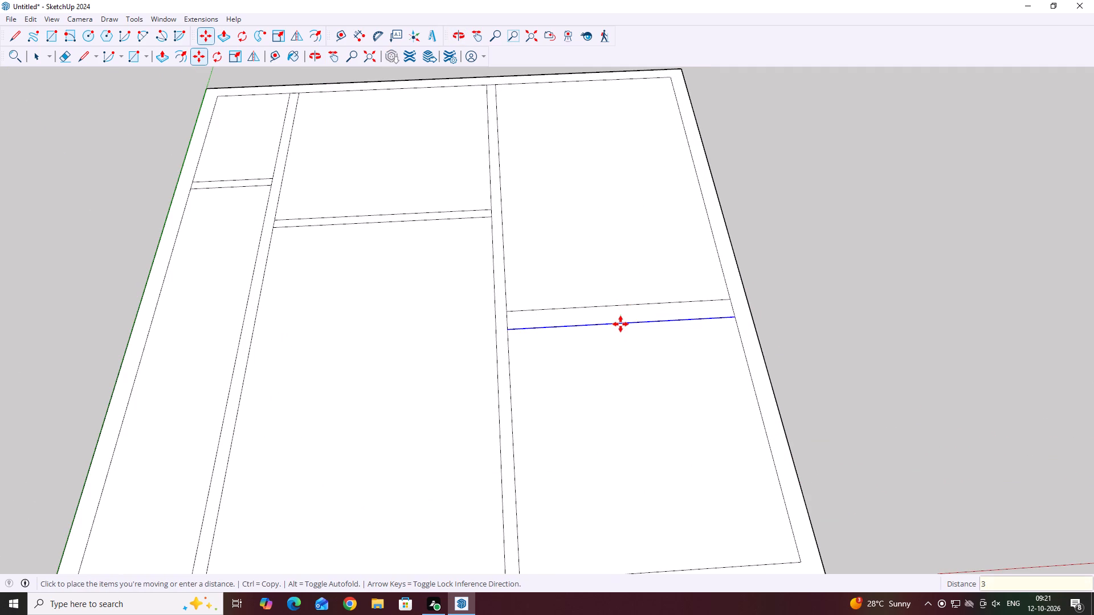
{"action": "key", "text": "Return"}
{"action": "key", "text": "space"}
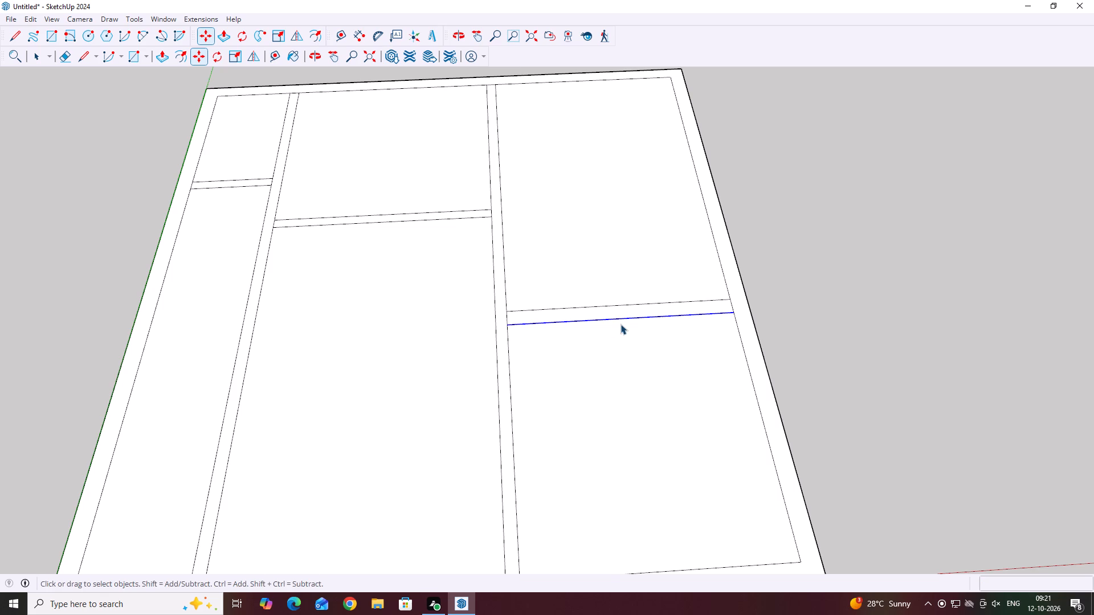
{"action": "scroll", "coordinate": [570, 330], "scroll_direction": "down", "scroll_amount": 7}
{"action": "middle_click_drag", "start_coordinate": [607, 315], "coordinate": [592, 377]}
{"action": "left_click_drag", "start_coordinate": [860, 326], "coordinate": [827, 336]}
Draw two lines extending the middle bay's cross-partition edges across the 6" partition beside the narrow bay.
{"action": "scroll", "coordinate": [479, 342], "scroll_direction": "up", "scroll_amount": 11}
{"action": "scroll", "coordinate": [584, 304], "scroll_direction": "down", "scroll_amount": 15}
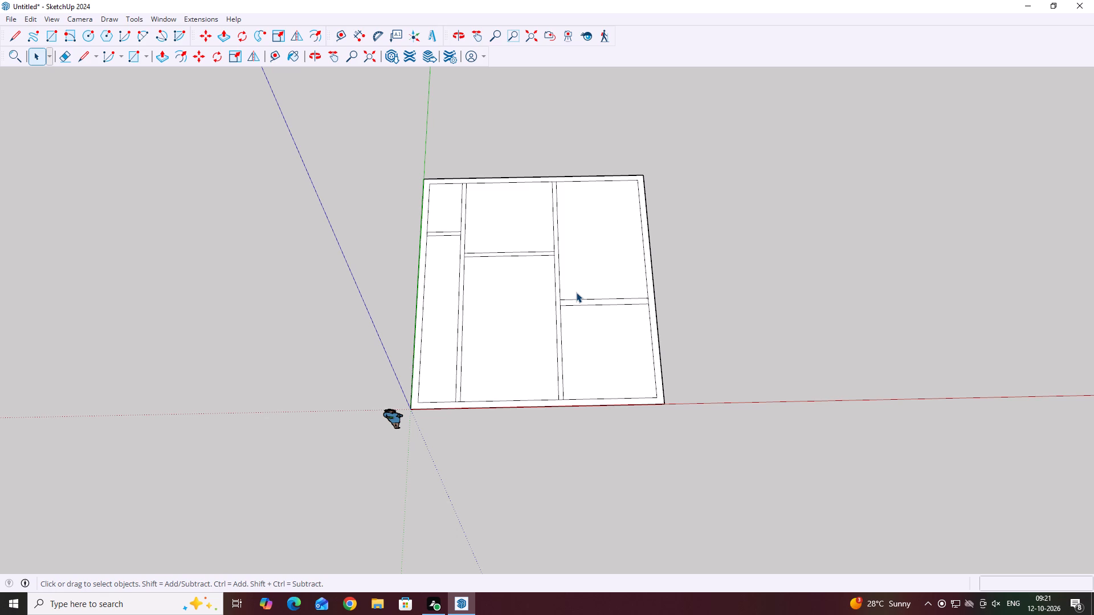
{"action": "middle_click_drag", "start_coordinate": [493, 253], "coordinate": [493, 254]}
{"action": "middle_click_drag", "start_coordinate": [493, 254], "coordinate": [508, 306]}
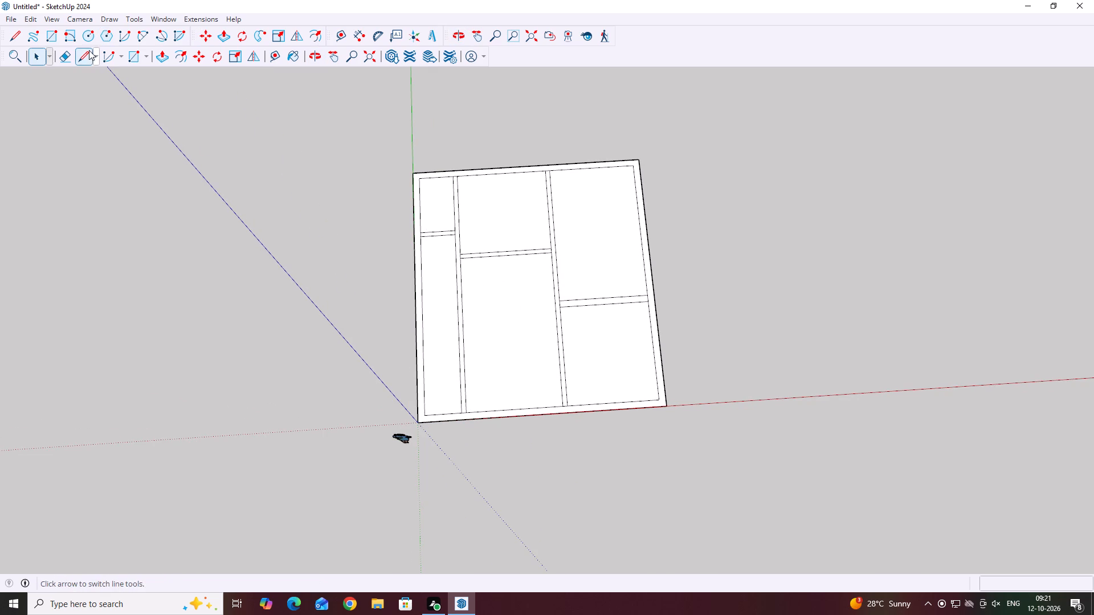
{"action": "left_click", "coordinate": [86, 52]}
{"action": "scroll", "coordinate": [445, 259], "scroll_direction": "up", "scroll_amount": 16}
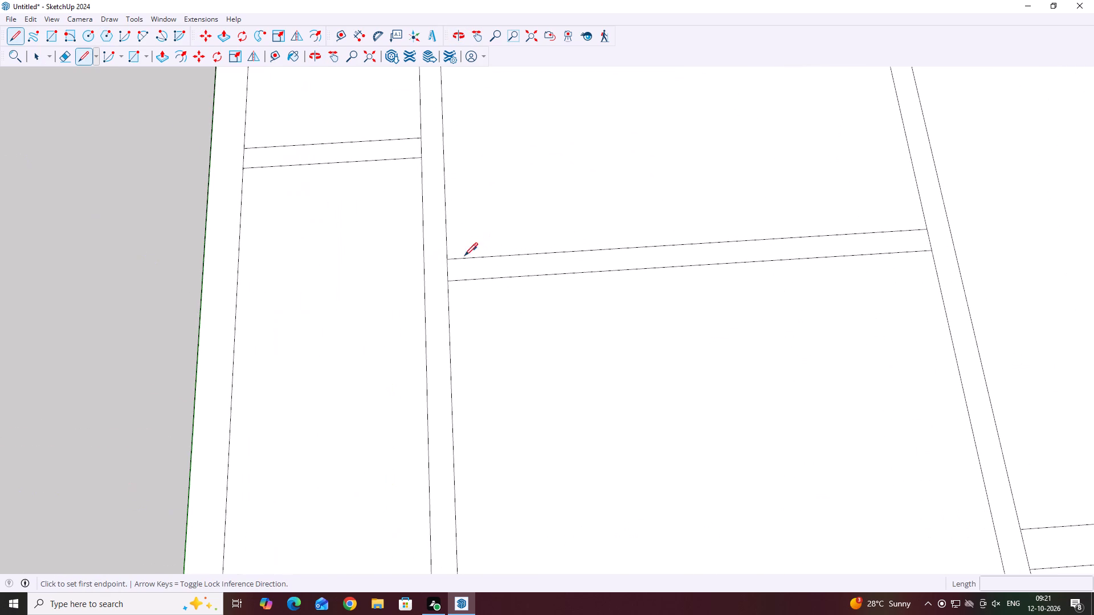
{"action": "left_click", "coordinate": [450, 257]}
{"action": "left_click", "coordinate": [426, 258]}
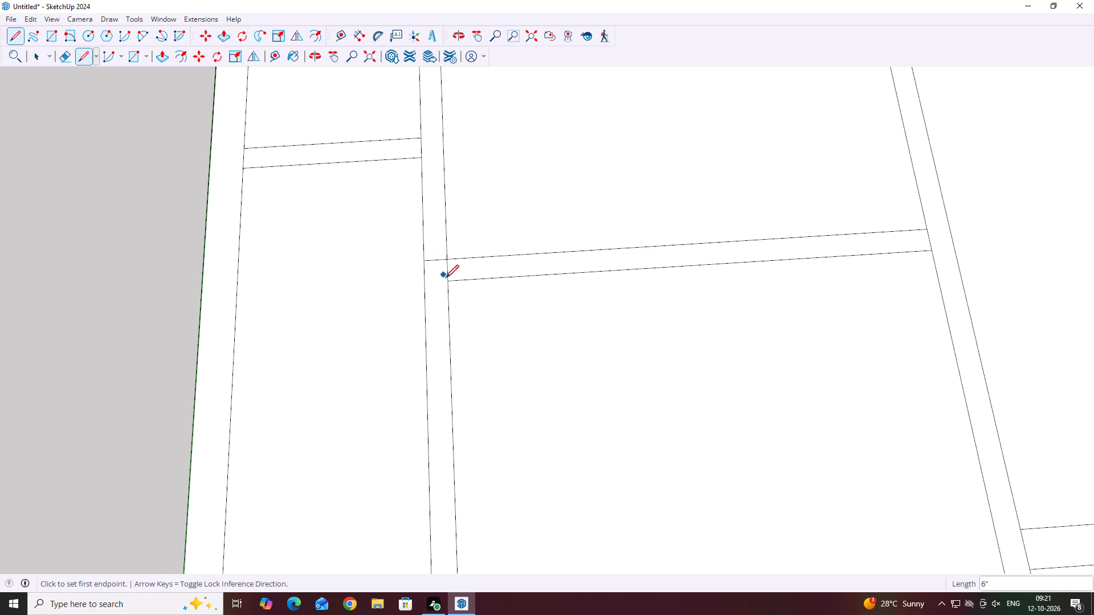
{"action": "left_click", "coordinate": [449, 280]}
{"action": "left_click", "coordinate": [426, 276]}
{"action": "scroll", "coordinate": [428, 270], "scroll_direction": "down", "scroll_amount": 6}
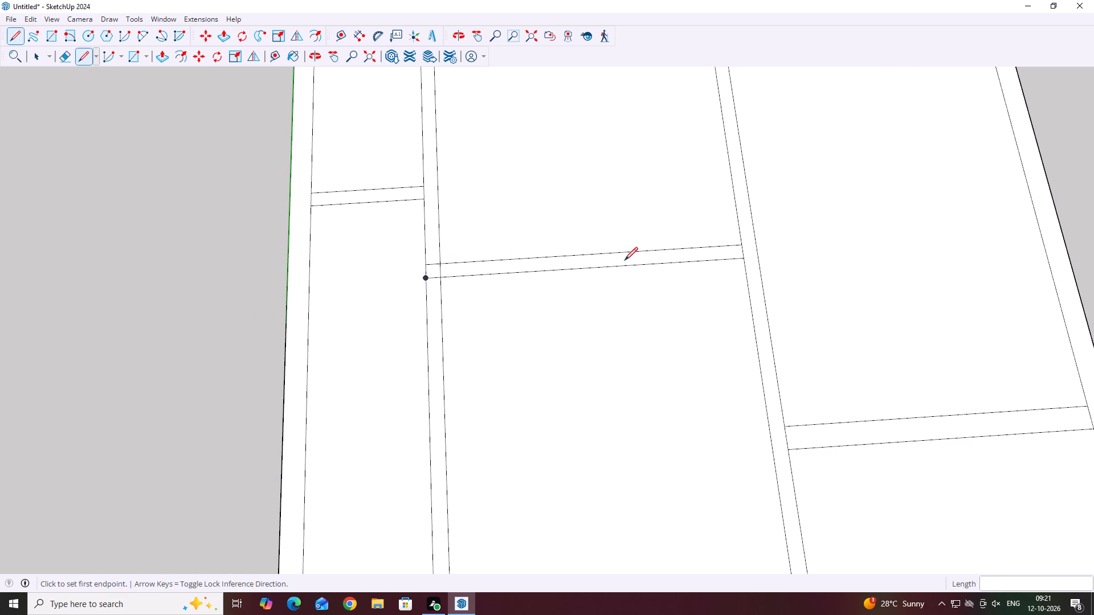
Draw two 6" lines extending the middle bay's cross-partition edges across the lengthwise partition farther from the green axis.
{"action": "scroll", "coordinate": [750, 258], "scroll_direction": "up", "scroll_amount": 5}
{"action": "left_click", "coordinate": [741, 259]}
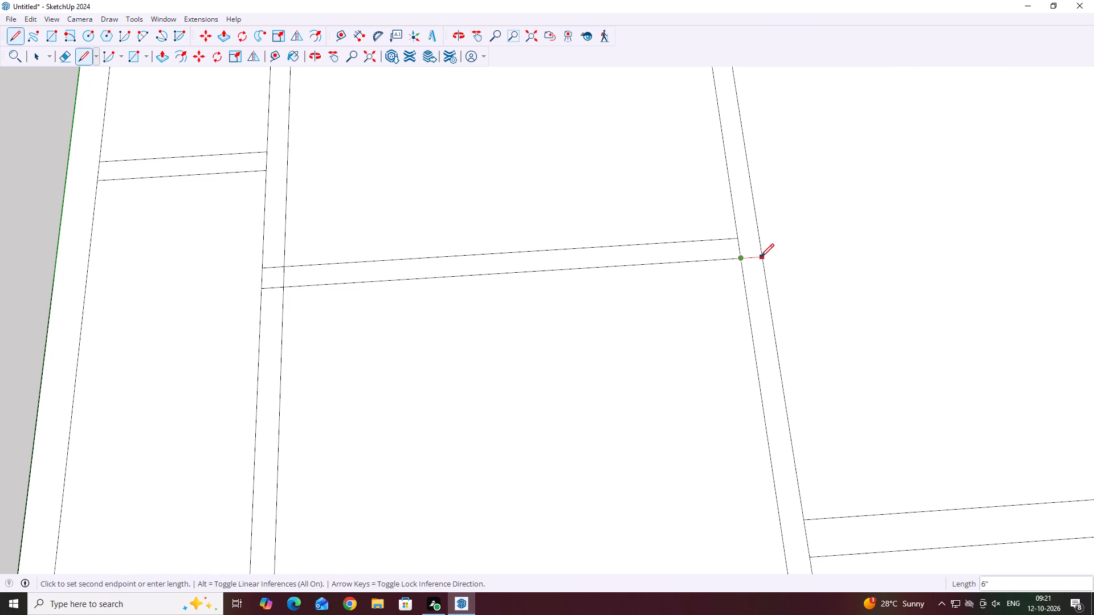
{"action": "left_click", "coordinate": [761, 257]}
{"action": "left_click", "coordinate": [738, 235]}
{"action": "left_click", "coordinate": [758, 235]}
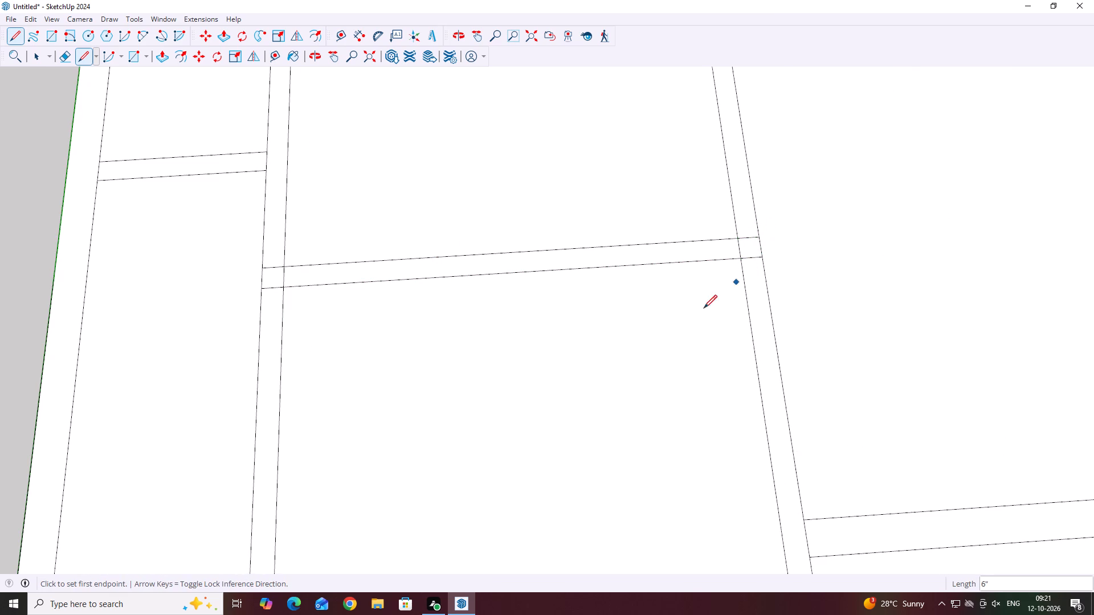
Draw two lines extending the cross-partition edges of the bay farthest from the green axis across the adjacent 6" lengthwise partition.
{"action": "scroll", "coordinate": [696, 311], "scroll_direction": "down", "scroll_amount": 7}
{"action": "left_click", "coordinate": [757, 421]}
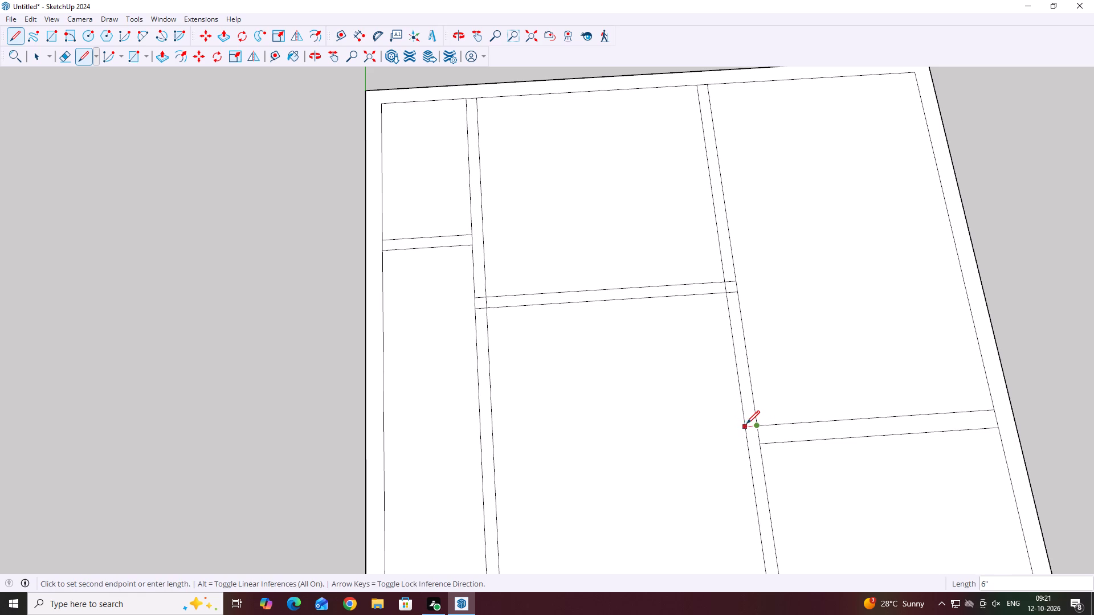
{"action": "left_click", "coordinate": [747, 424]}
{"action": "left_click", "coordinate": [762, 443]}
{"action": "left_click_drag", "start_coordinate": [750, 445], "coordinate": [745, 443]}
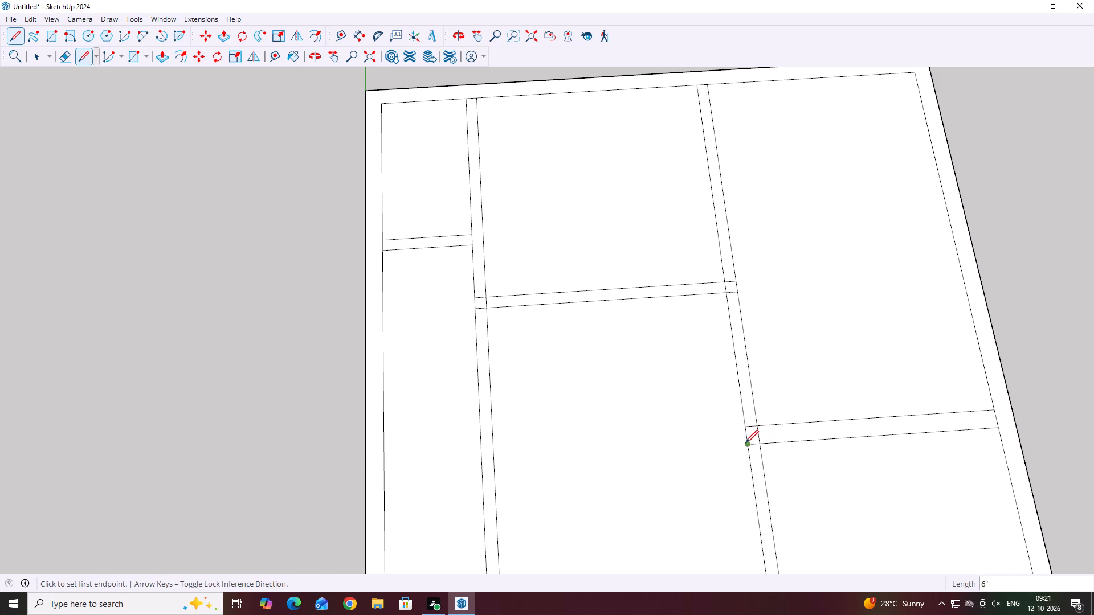
{"action": "left_click_drag", "start_coordinate": [745, 443], "coordinate": [744, 442]}
Draw two 6" lines extending the narrow bay's cross-partition edges across the lengthwise partition beside it.
{"action": "scroll", "coordinate": [459, 236], "scroll_direction": "up", "scroll_amount": 7}
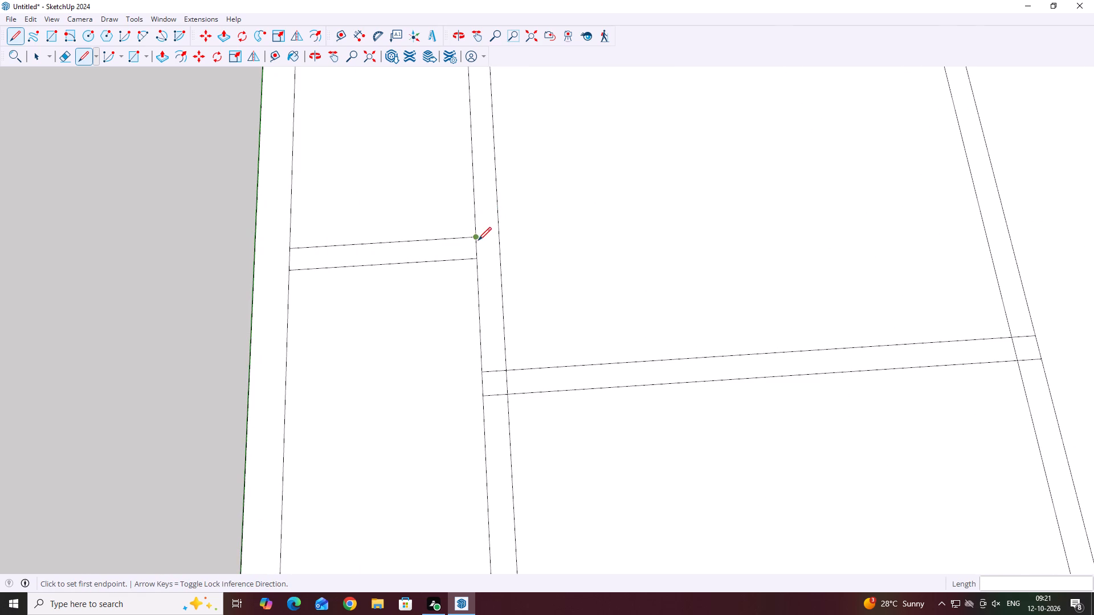
{"action": "left_click", "coordinate": [475, 236]}
{"action": "left_click", "coordinate": [501, 232]}
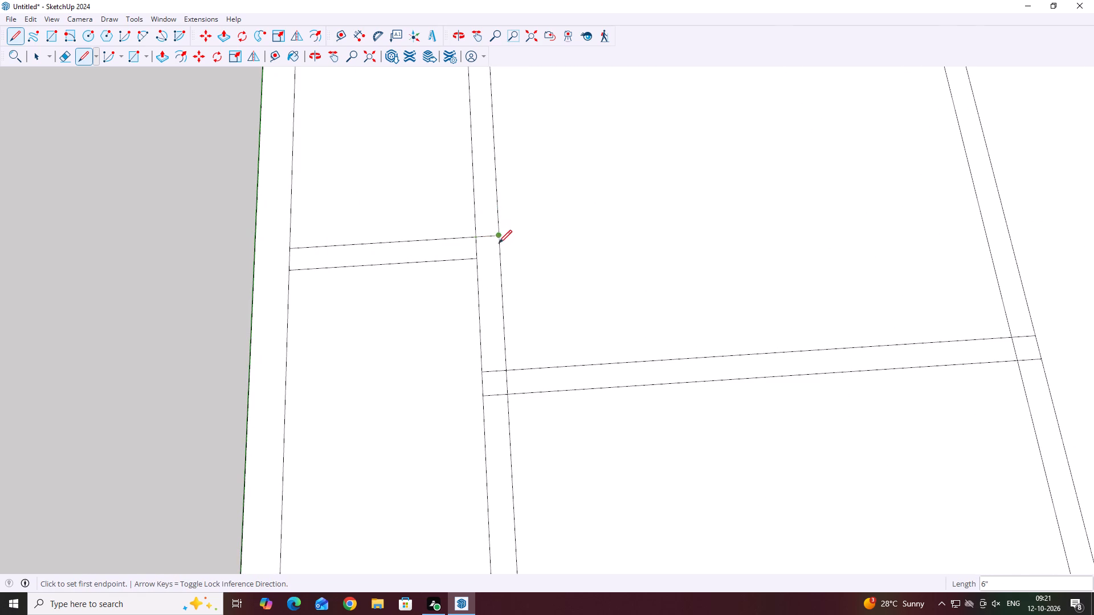
{"action": "left_click", "coordinate": [479, 256]}
{"action": "left_click", "coordinate": [501, 257]}
Draw two 9" lines extending the cross-partition edges of the bay farthest from the green axis across the outer wall.
{"action": "scroll", "coordinate": [484, 275], "scroll_direction": "down", "scroll_amount": 6}
{"action": "scroll", "coordinate": [548, 293], "scroll_direction": "down", "scroll_amount": 10}
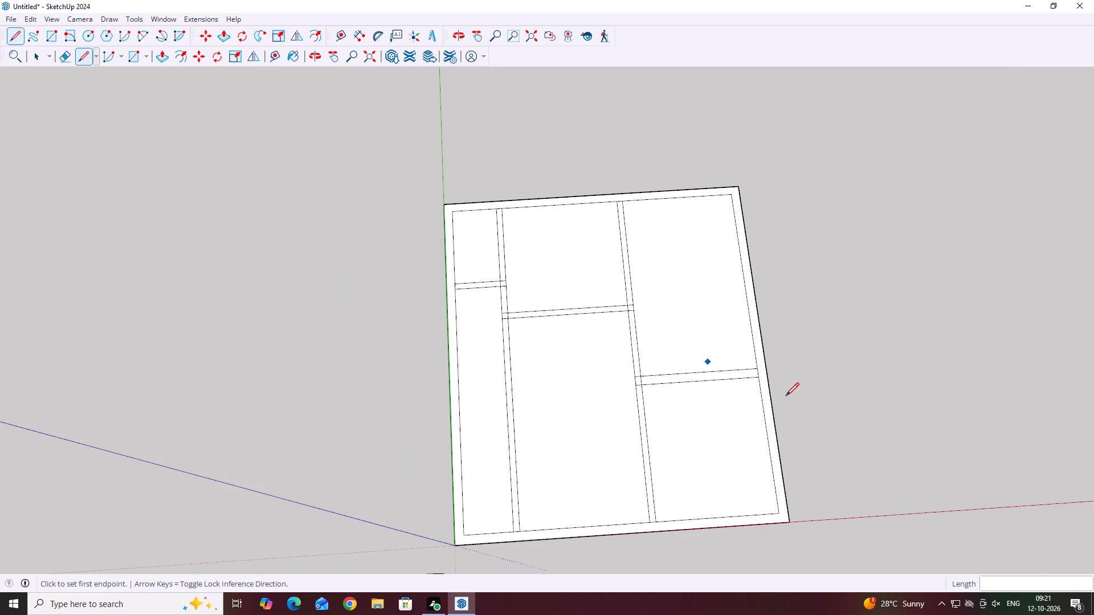
{"action": "scroll", "coordinate": [733, 355], "scroll_direction": "up", "scroll_amount": 18}
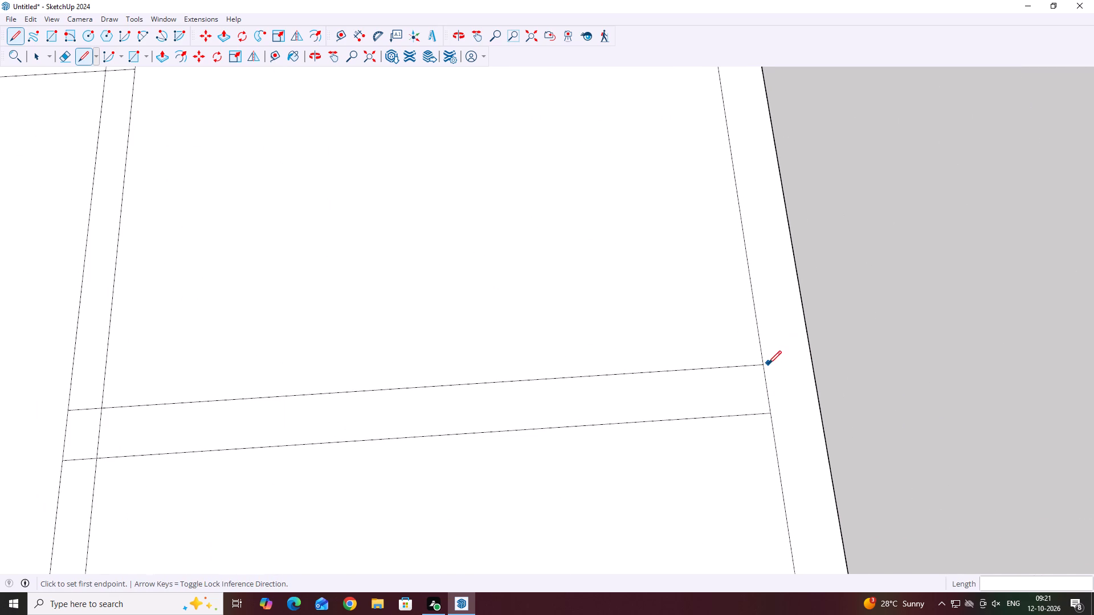
{"action": "left_click", "coordinate": [768, 364]}
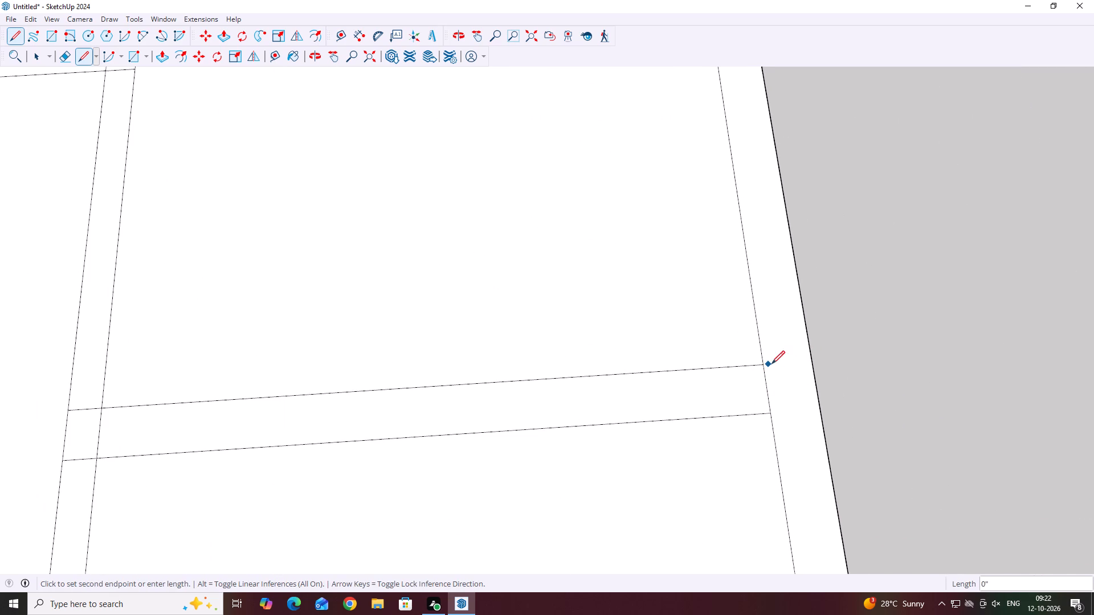
{"action": "key", "text": "space"}
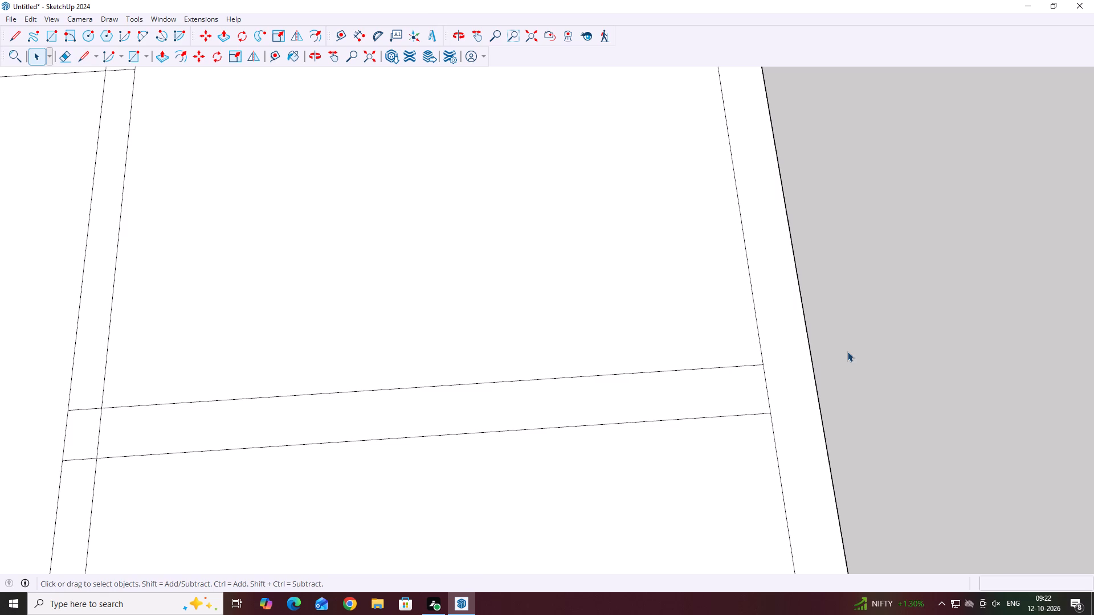
{"action": "left_click", "coordinate": [85, 60]}
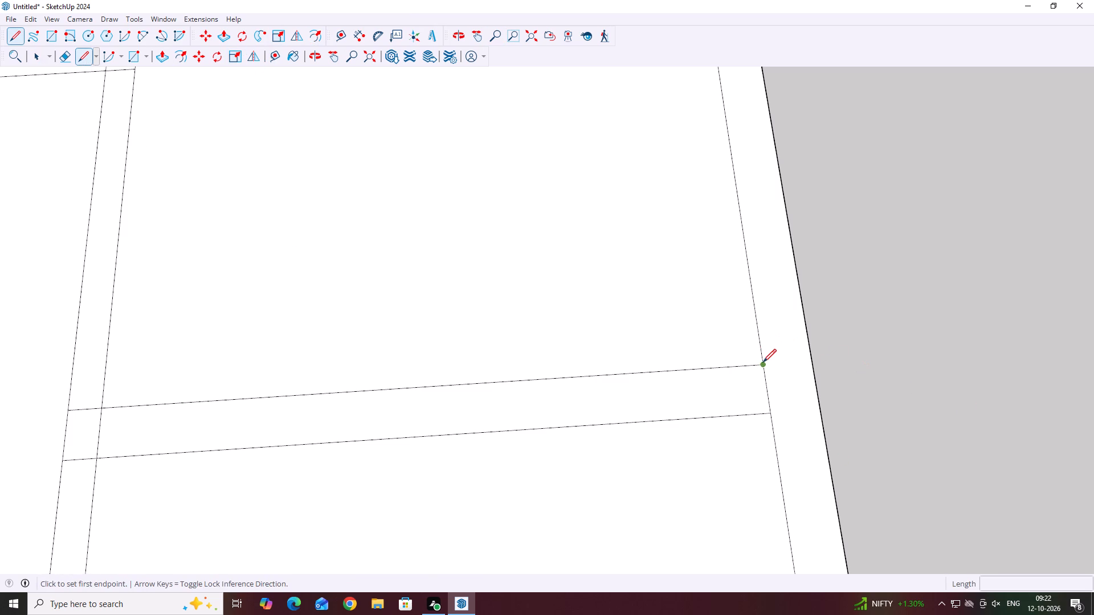
{"action": "left_click", "coordinate": [763, 363]}
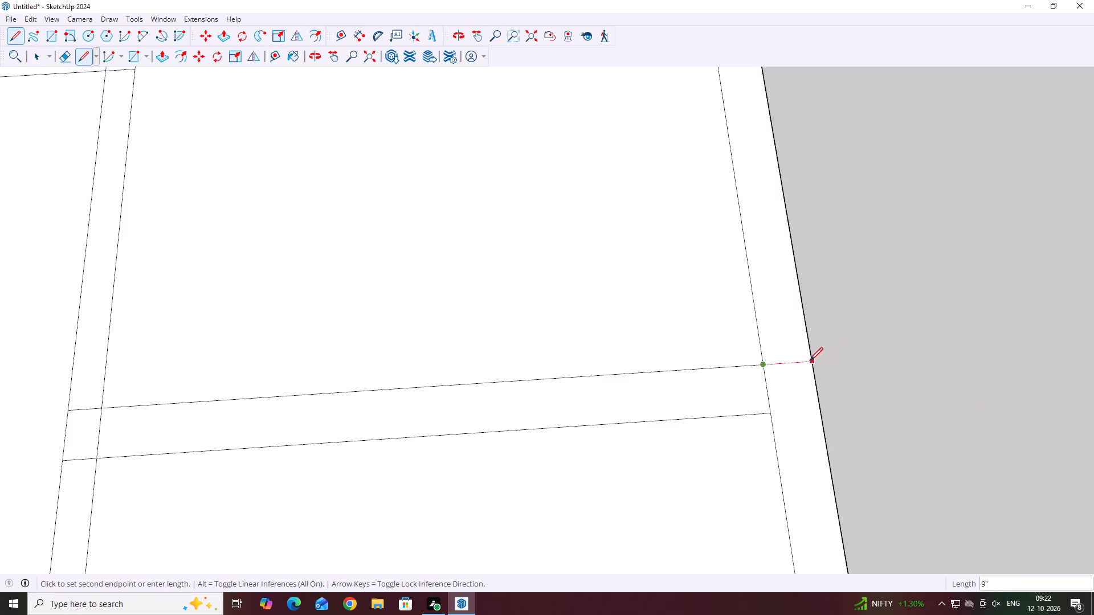
{"action": "left_click", "coordinate": [810, 360]}
{"action": "left_click", "coordinate": [773, 413]}
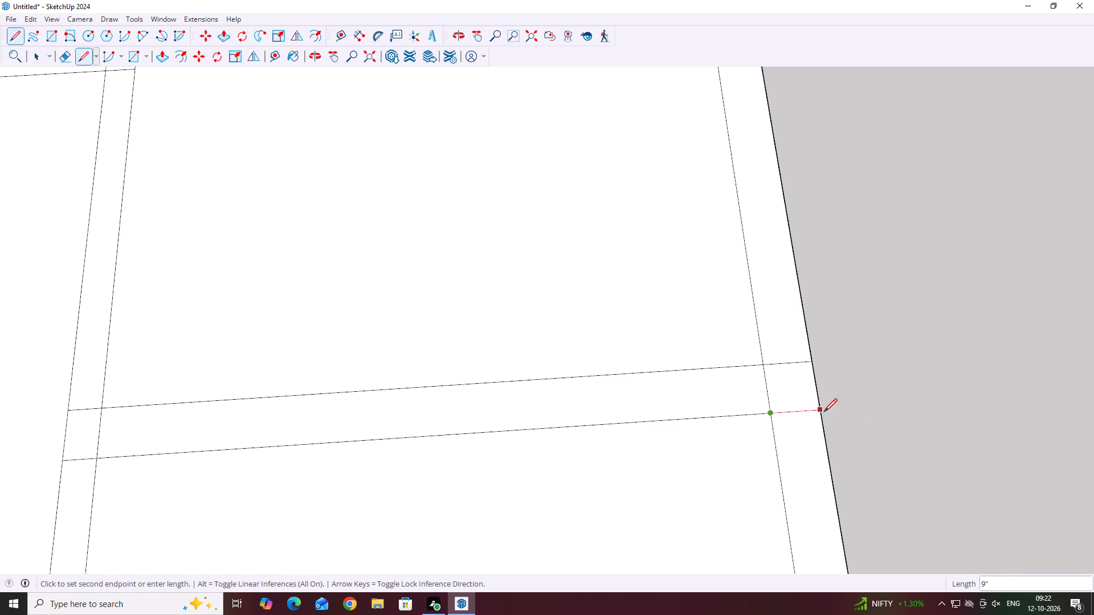
{"action": "left_click", "coordinate": [823, 411]}
{"action": "scroll", "coordinate": [765, 363], "scroll_direction": "up", "scroll_amount": 12}
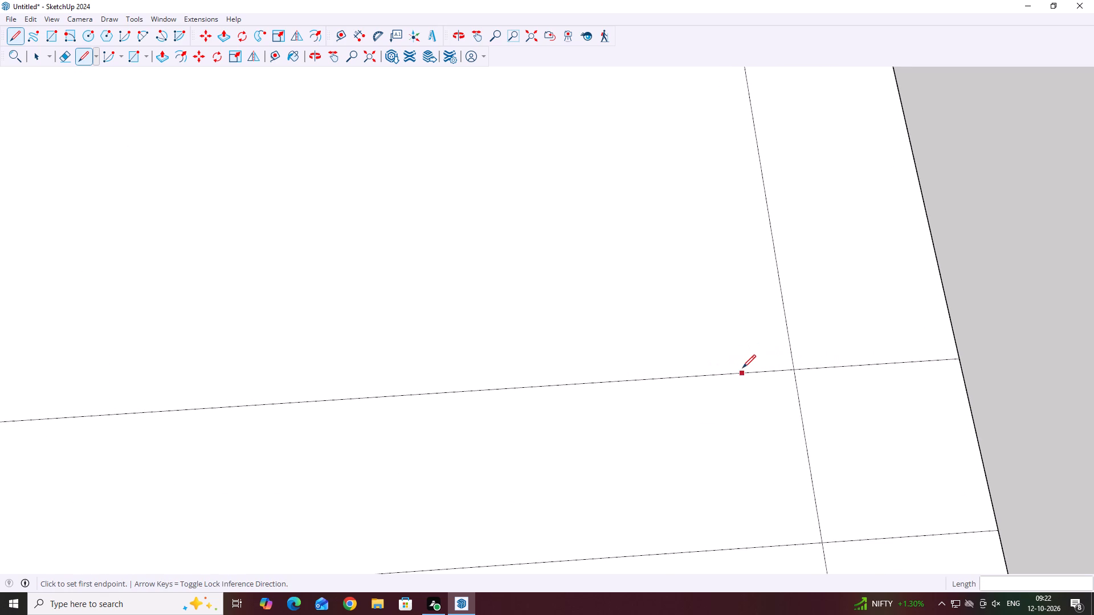
{"action": "scroll", "coordinate": [742, 368], "scroll_direction": "down", "scroll_amount": 20}
{"action": "scroll", "coordinate": [742, 368], "scroll_direction": "down", "scroll_amount": 15}
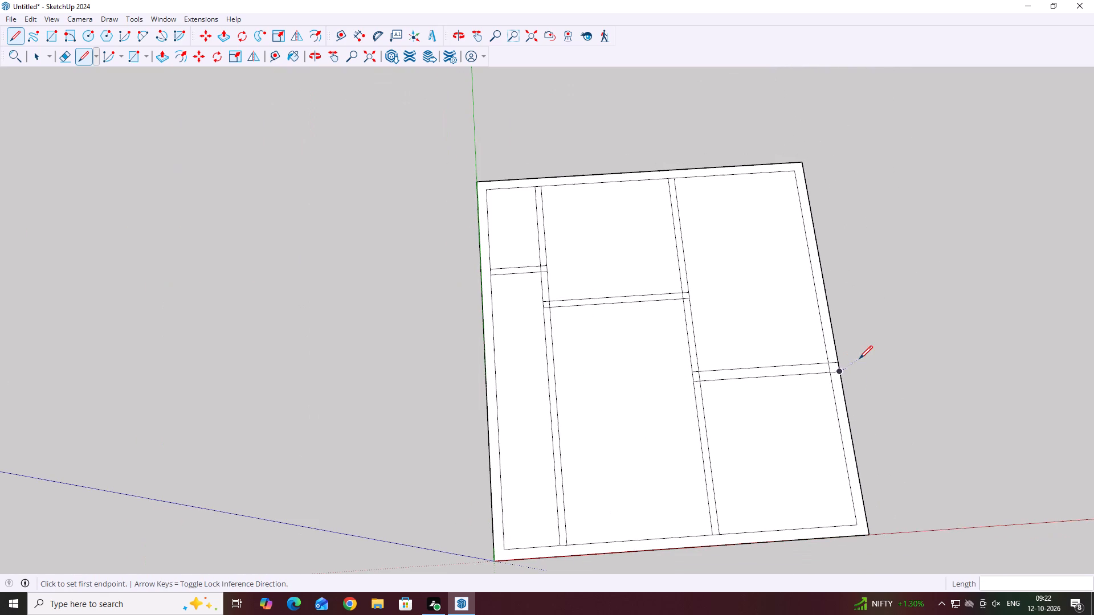
Draw two 9" lines extending the narrow bay's cross-partition edges across the outer wall along the green axis.
{"action": "scroll", "coordinate": [530, 278], "scroll_direction": "up", "scroll_amount": 12}
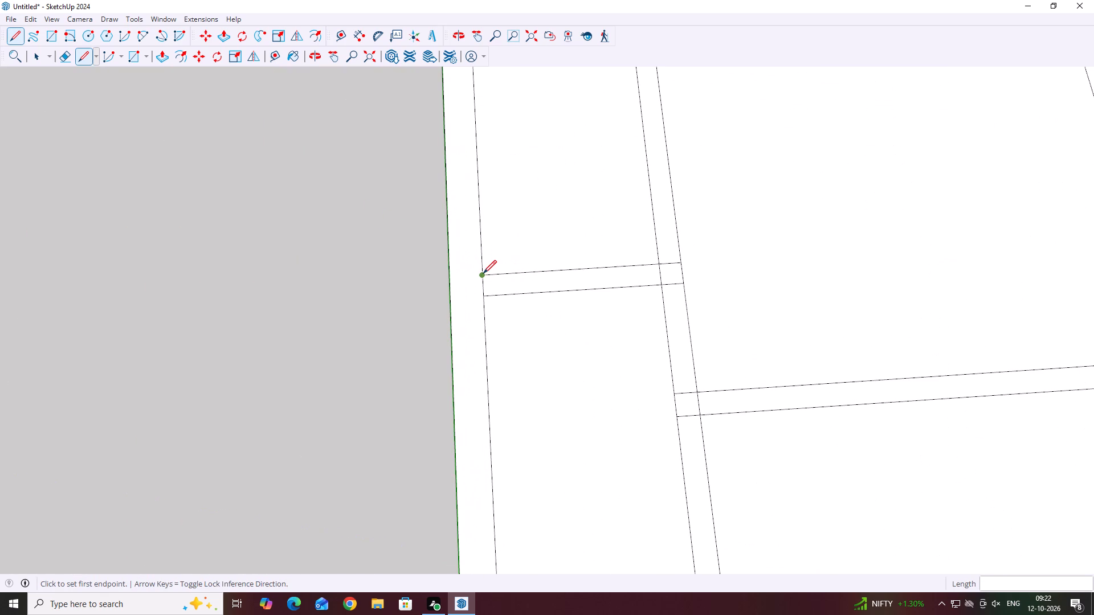
{"action": "left_click", "coordinate": [483, 273]}
{"action": "left_click", "coordinate": [450, 279]}
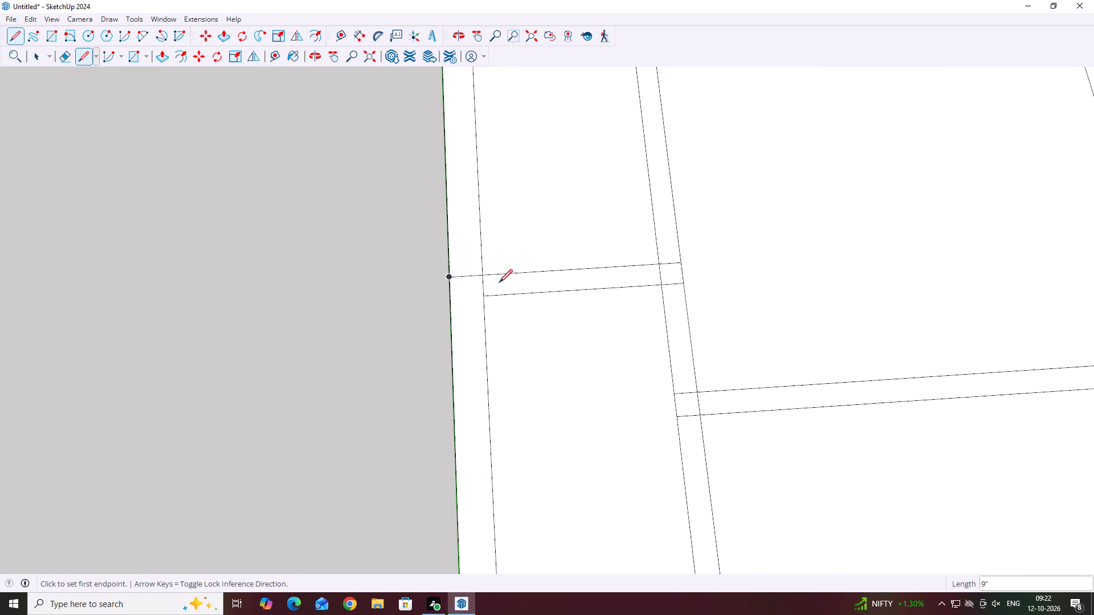
{"action": "left_click", "coordinate": [483, 297]}
{"action": "left_click", "coordinate": [447, 296]}
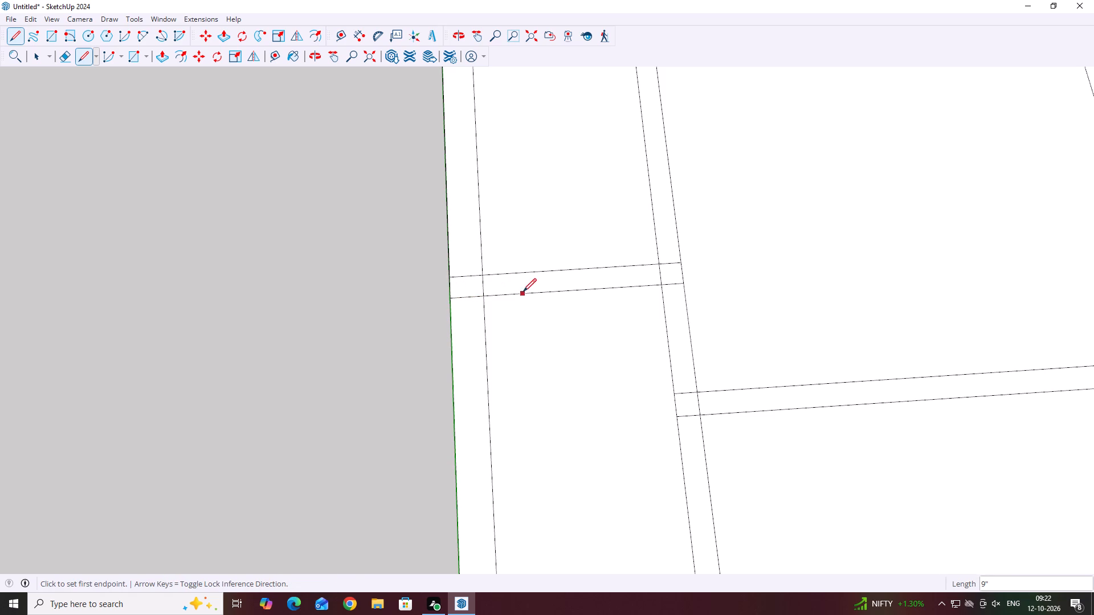
{"action": "key", "text": "space"}
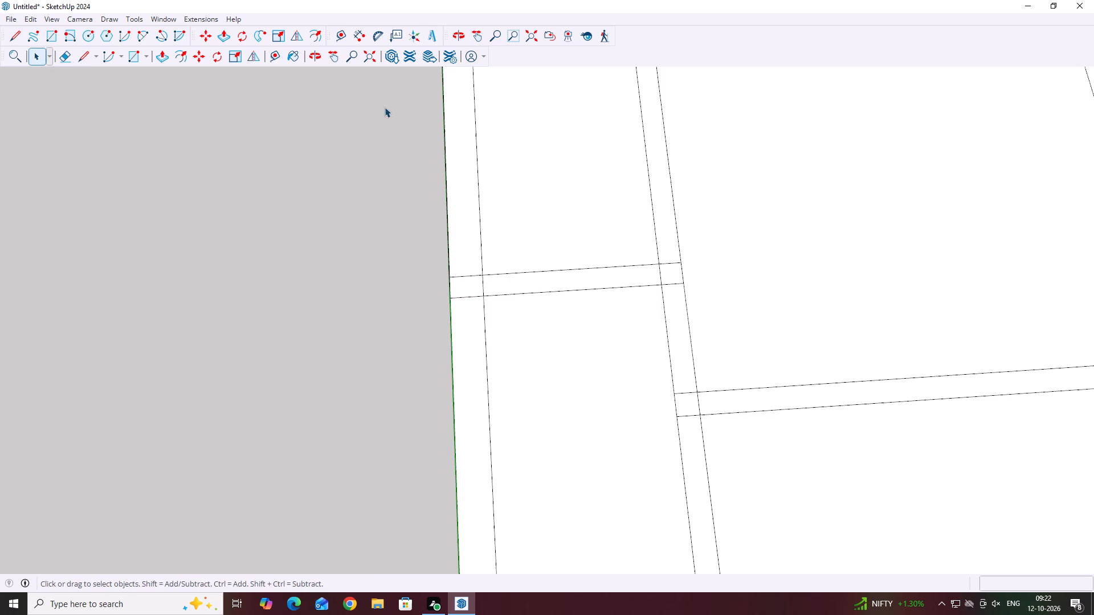
Copy the cross-partition edge nearer the red axis, in the bay farthest from the green axis, 11'11" toward the red axis.
{"action": "scroll", "coordinate": [483, 338], "scroll_direction": "up", "scroll_amount": 3}
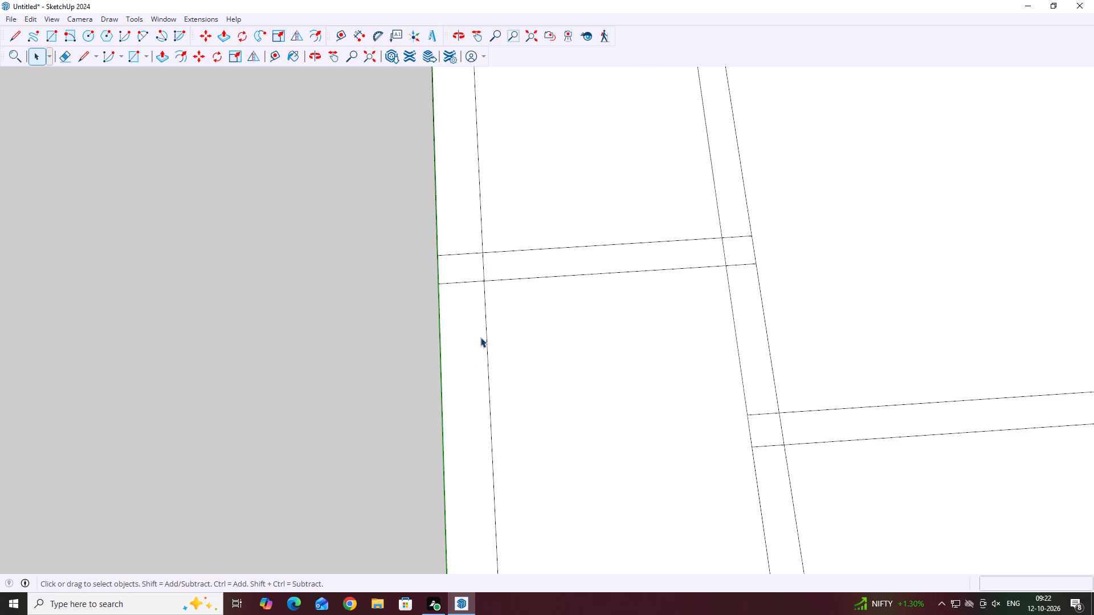
{"action": "middle_click_drag", "start_coordinate": [463, 342], "coordinate": [489, 349]}
{"action": "scroll", "coordinate": [489, 349], "scroll_direction": "down", "scroll_amount": 4}
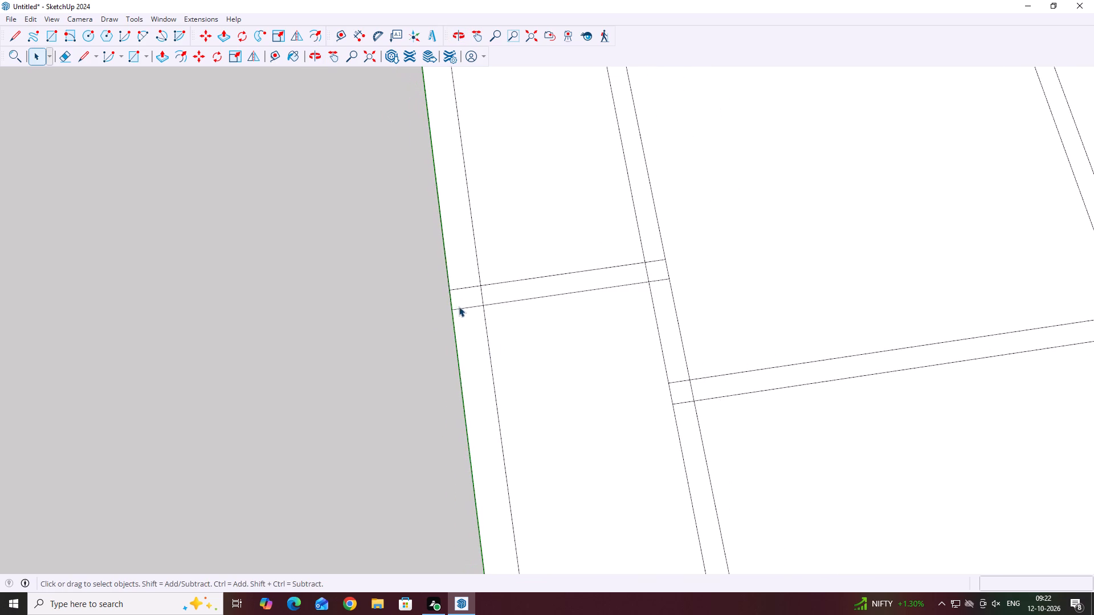
{"action": "scroll", "coordinate": [454, 303], "scroll_direction": "down", "scroll_amount": 15}
{"action": "middle_click_drag", "start_coordinate": [583, 357], "coordinate": [570, 360]}
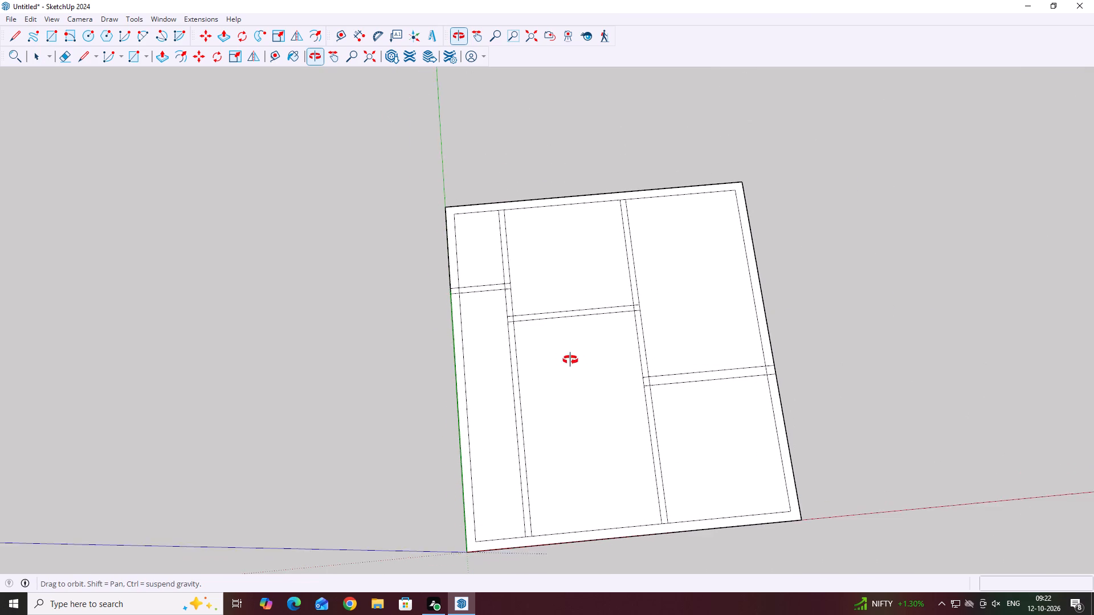
{"action": "middle_click_drag", "start_coordinate": [570, 360], "coordinate": [609, 363]}
{"action": "scroll", "coordinate": [658, 388], "scroll_direction": "up", "scroll_amount": 3}
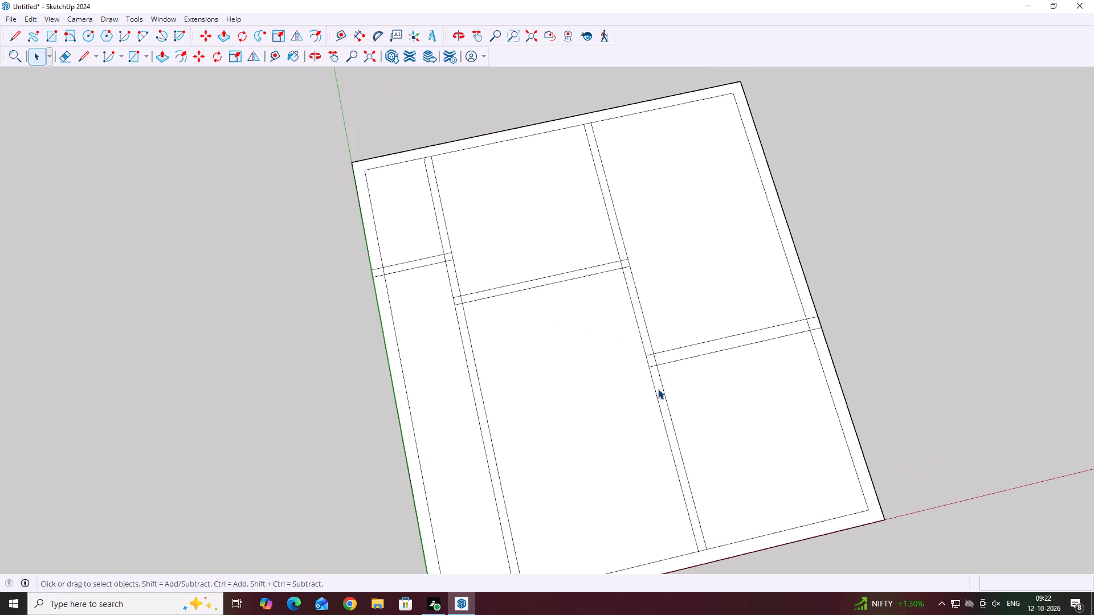
{"action": "middle_click_drag", "start_coordinate": [658, 393], "coordinate": [659, 351]}
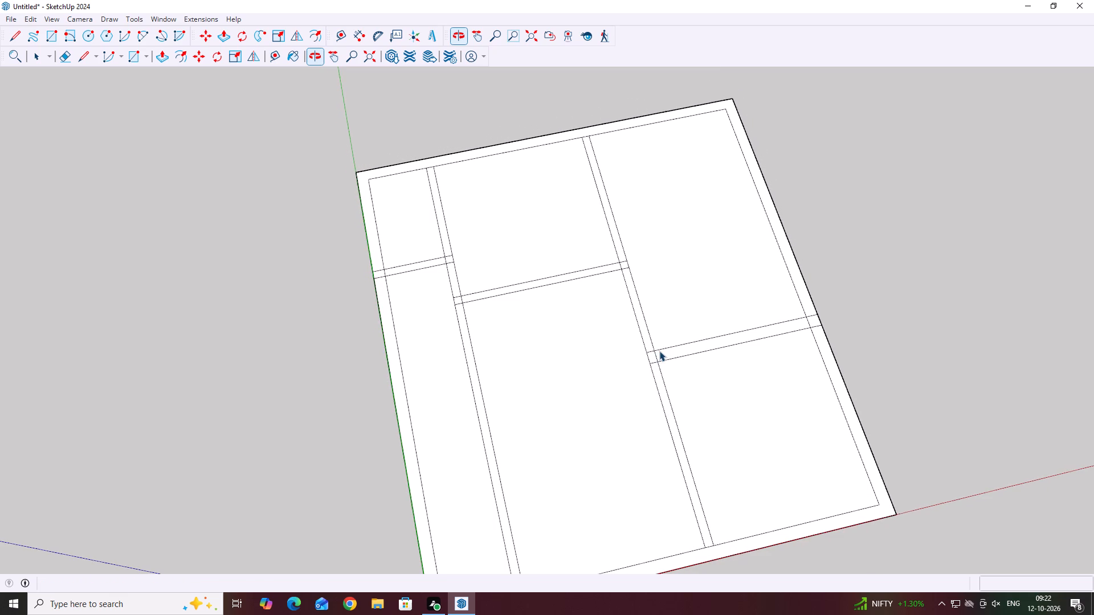
{"action": "scroll", "coordinate": [659, 349], "scroll_direction": "down", "scroll_amount": 4}
{"action": "scroll", "coordinate": [681, 360], "scroll_direction": "up", "scroll_amount": 3}
{"action": "left_click", "coordinate": [687, 351]}
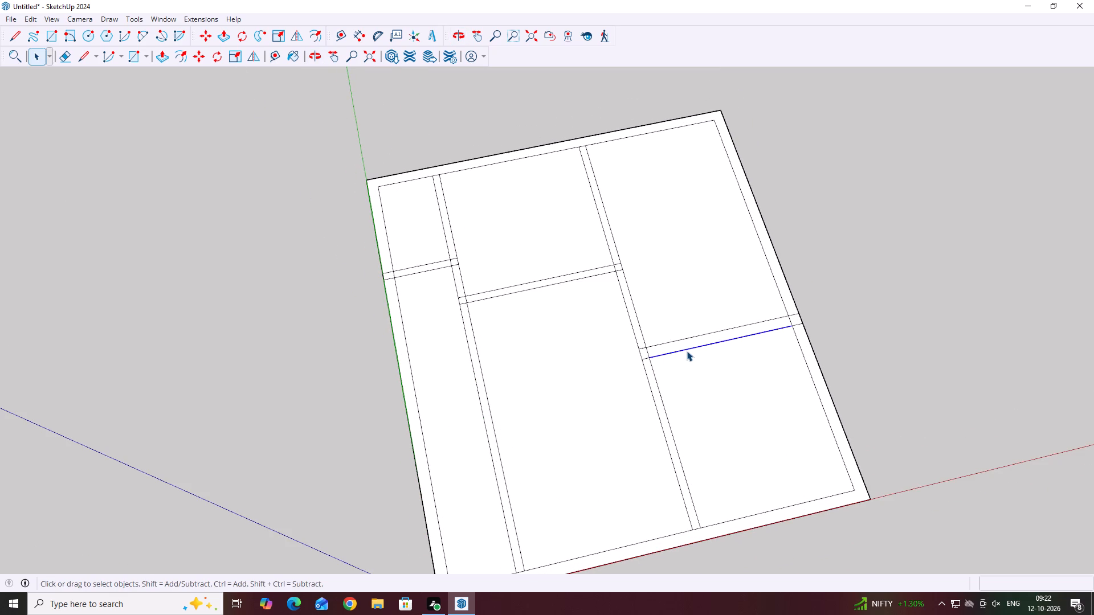
{"action": "key", "text": "m"}
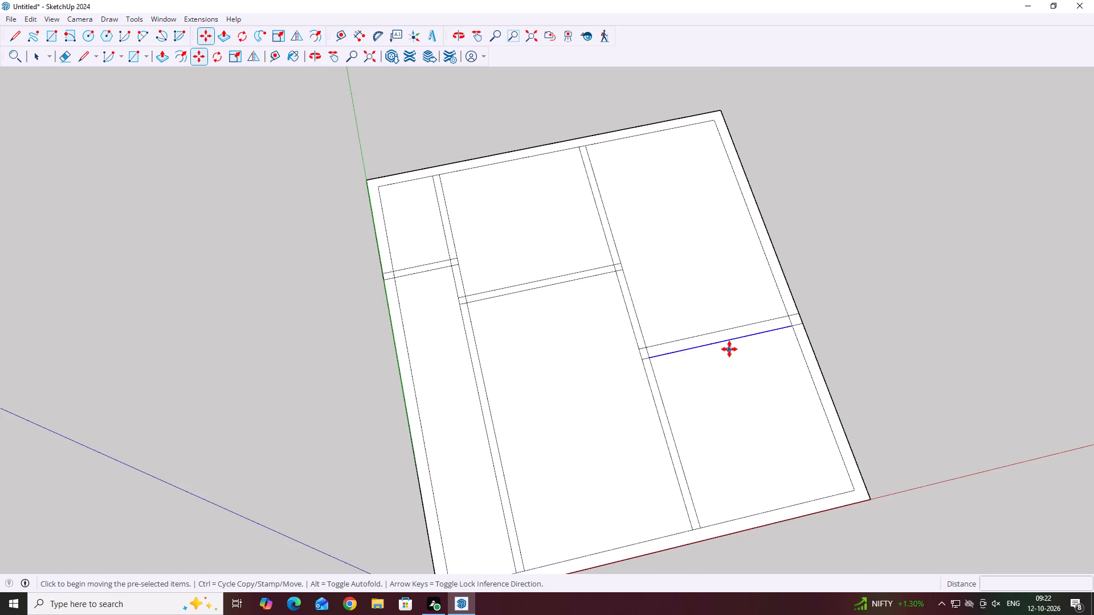
{"action": "left_click", "coordinate": [720, 342]}
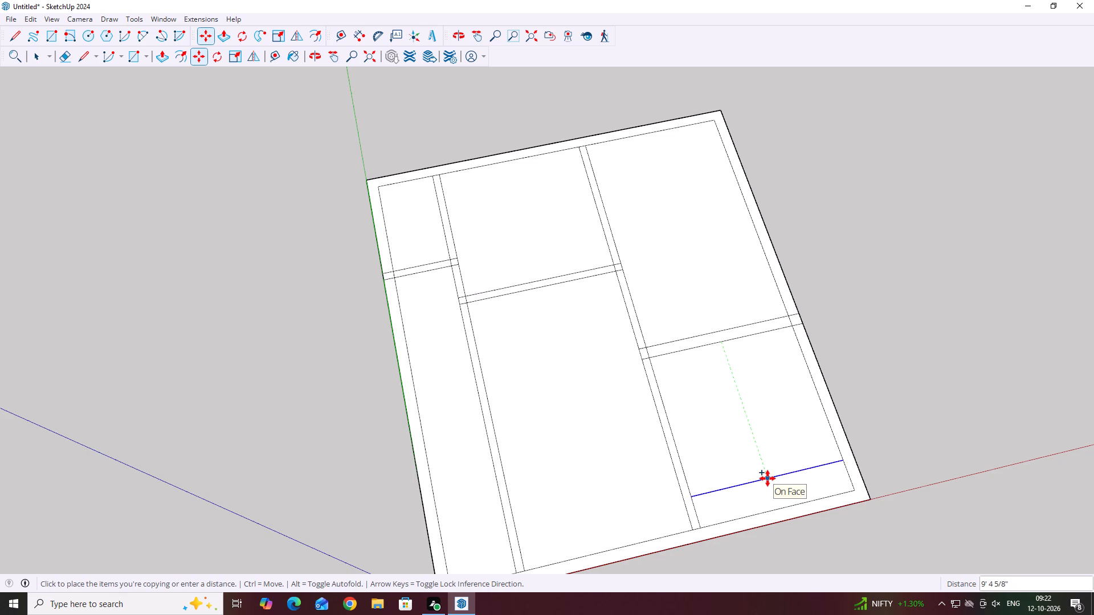
{"action": "type", "text": "11'"}
{"action": "type", "text": "11"}
{"action": "key", "text": "Return"}
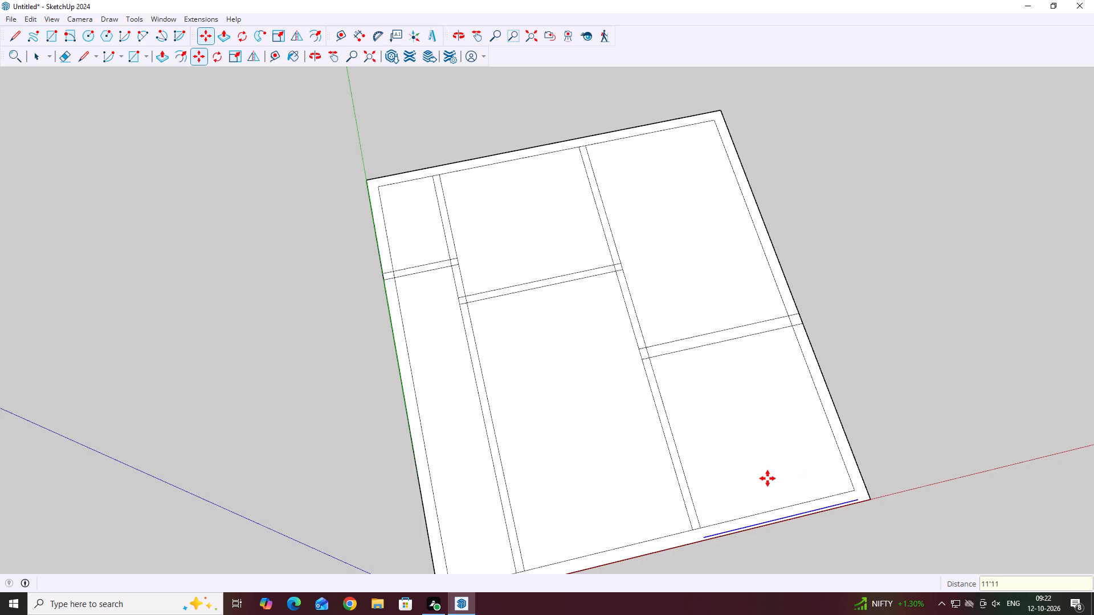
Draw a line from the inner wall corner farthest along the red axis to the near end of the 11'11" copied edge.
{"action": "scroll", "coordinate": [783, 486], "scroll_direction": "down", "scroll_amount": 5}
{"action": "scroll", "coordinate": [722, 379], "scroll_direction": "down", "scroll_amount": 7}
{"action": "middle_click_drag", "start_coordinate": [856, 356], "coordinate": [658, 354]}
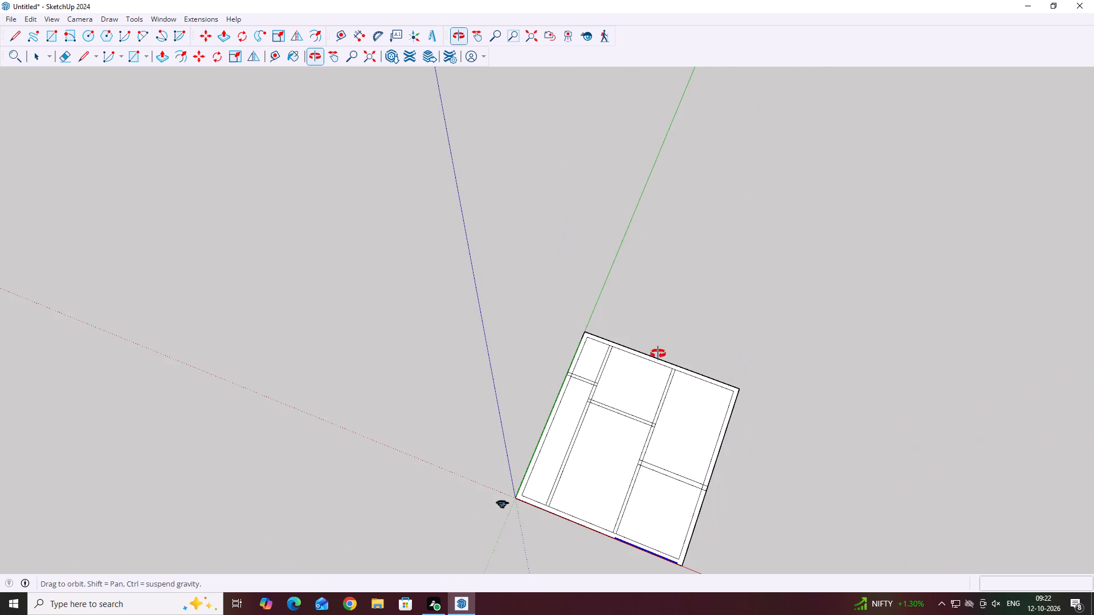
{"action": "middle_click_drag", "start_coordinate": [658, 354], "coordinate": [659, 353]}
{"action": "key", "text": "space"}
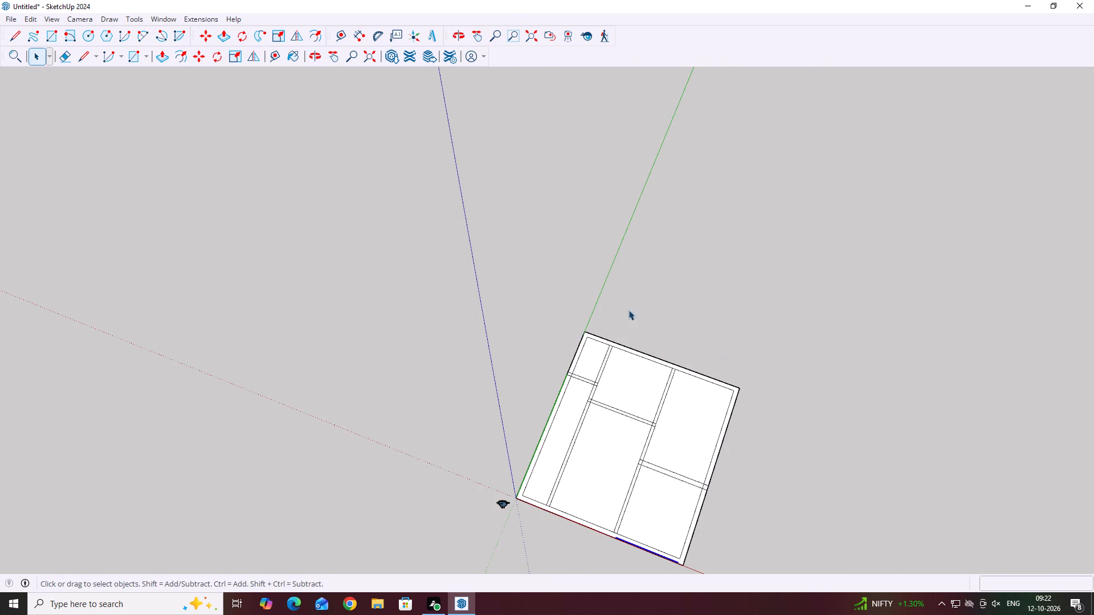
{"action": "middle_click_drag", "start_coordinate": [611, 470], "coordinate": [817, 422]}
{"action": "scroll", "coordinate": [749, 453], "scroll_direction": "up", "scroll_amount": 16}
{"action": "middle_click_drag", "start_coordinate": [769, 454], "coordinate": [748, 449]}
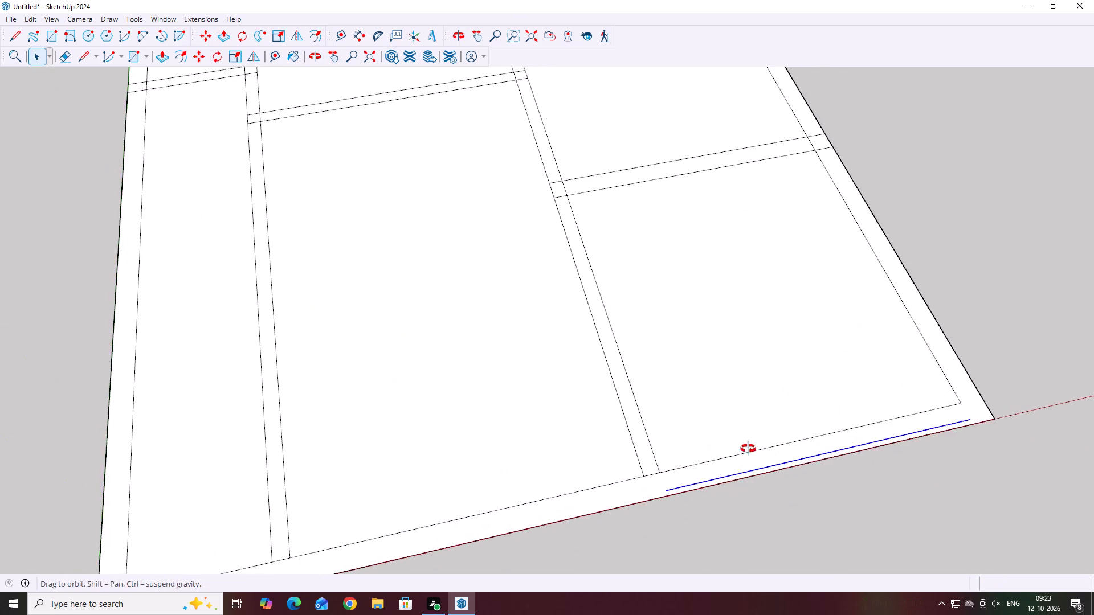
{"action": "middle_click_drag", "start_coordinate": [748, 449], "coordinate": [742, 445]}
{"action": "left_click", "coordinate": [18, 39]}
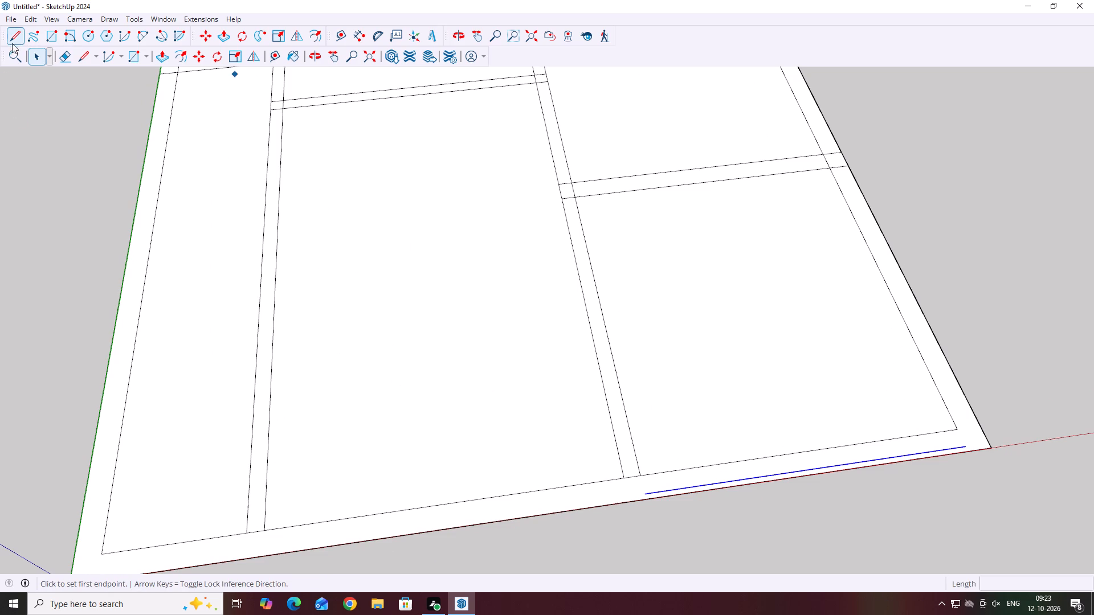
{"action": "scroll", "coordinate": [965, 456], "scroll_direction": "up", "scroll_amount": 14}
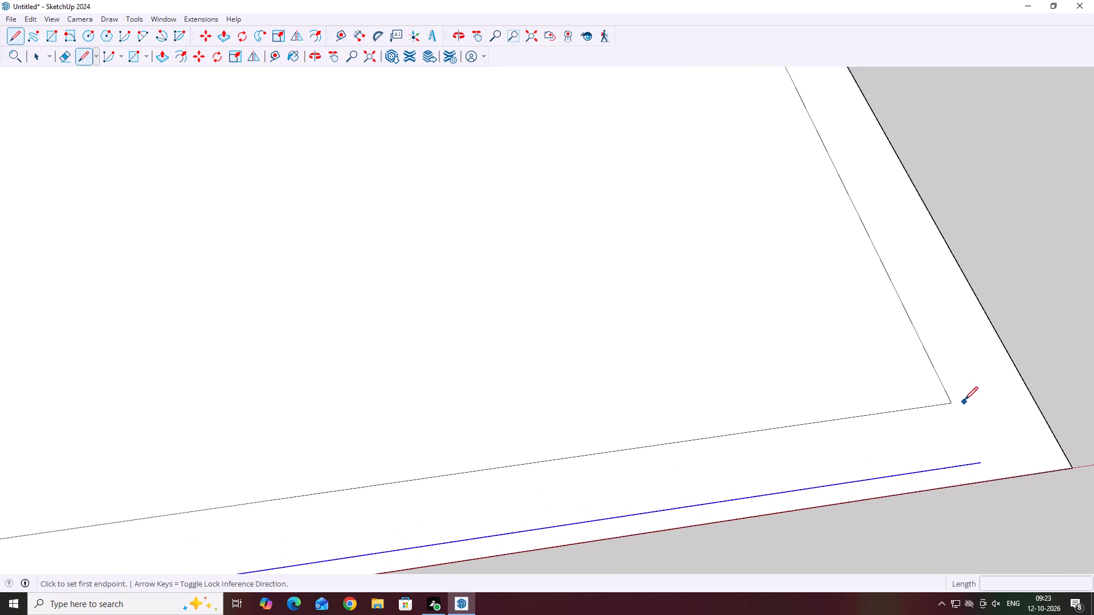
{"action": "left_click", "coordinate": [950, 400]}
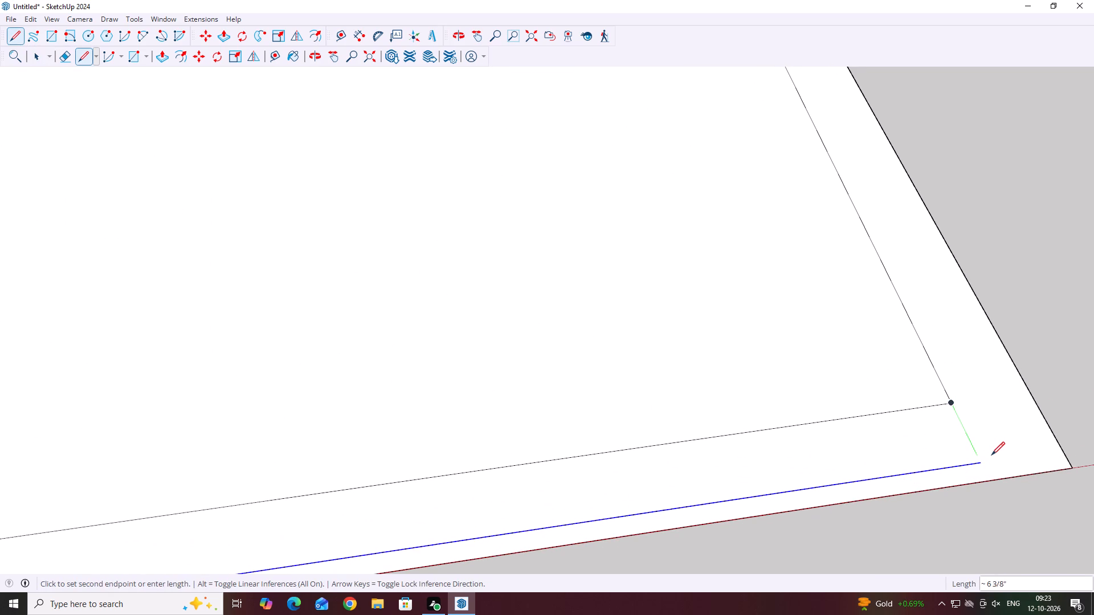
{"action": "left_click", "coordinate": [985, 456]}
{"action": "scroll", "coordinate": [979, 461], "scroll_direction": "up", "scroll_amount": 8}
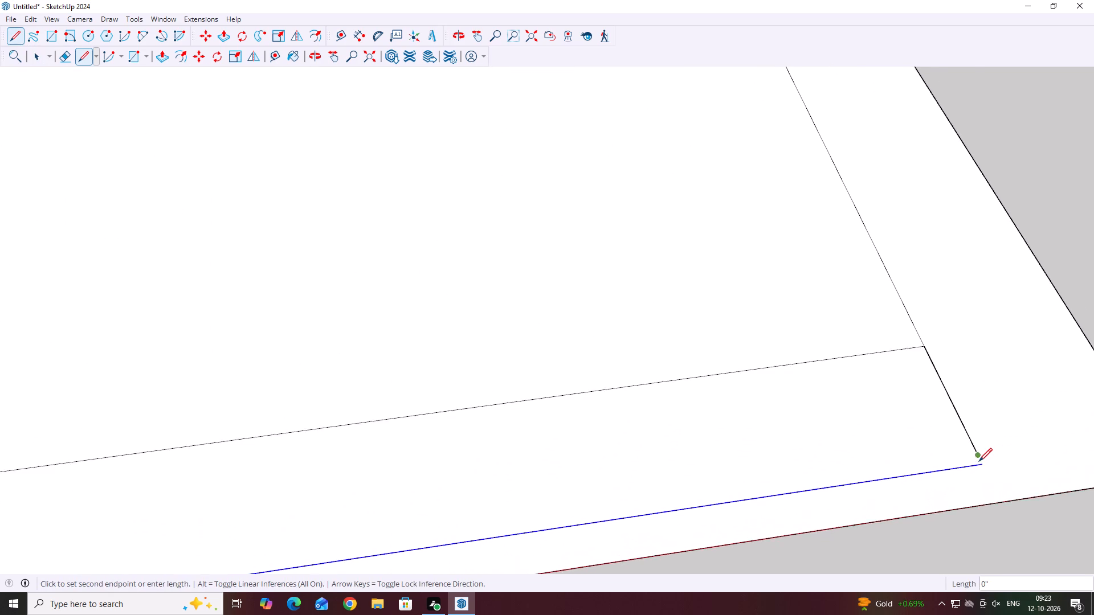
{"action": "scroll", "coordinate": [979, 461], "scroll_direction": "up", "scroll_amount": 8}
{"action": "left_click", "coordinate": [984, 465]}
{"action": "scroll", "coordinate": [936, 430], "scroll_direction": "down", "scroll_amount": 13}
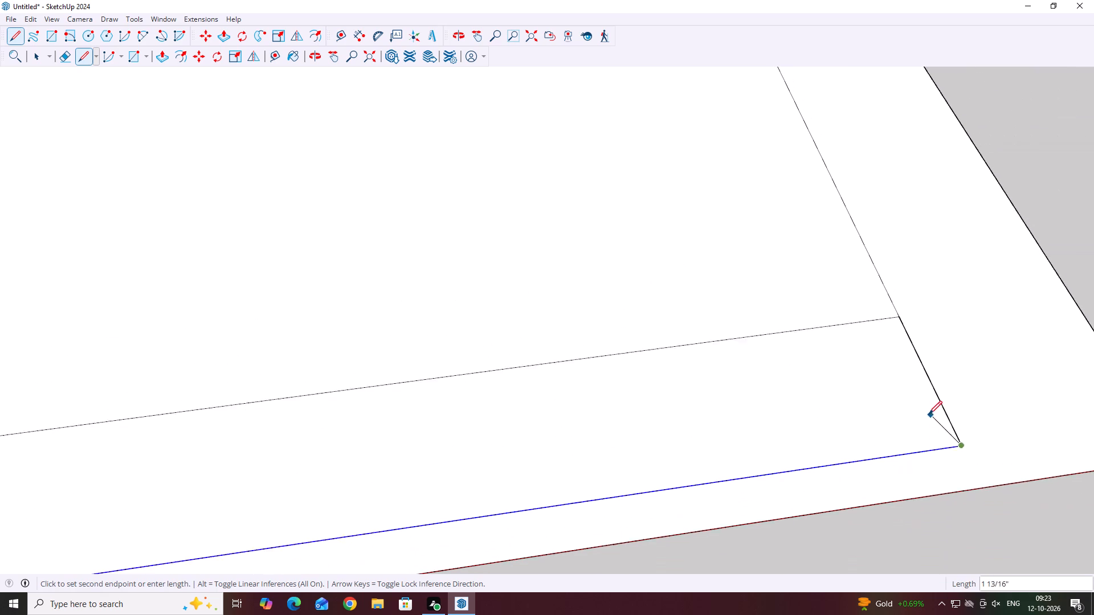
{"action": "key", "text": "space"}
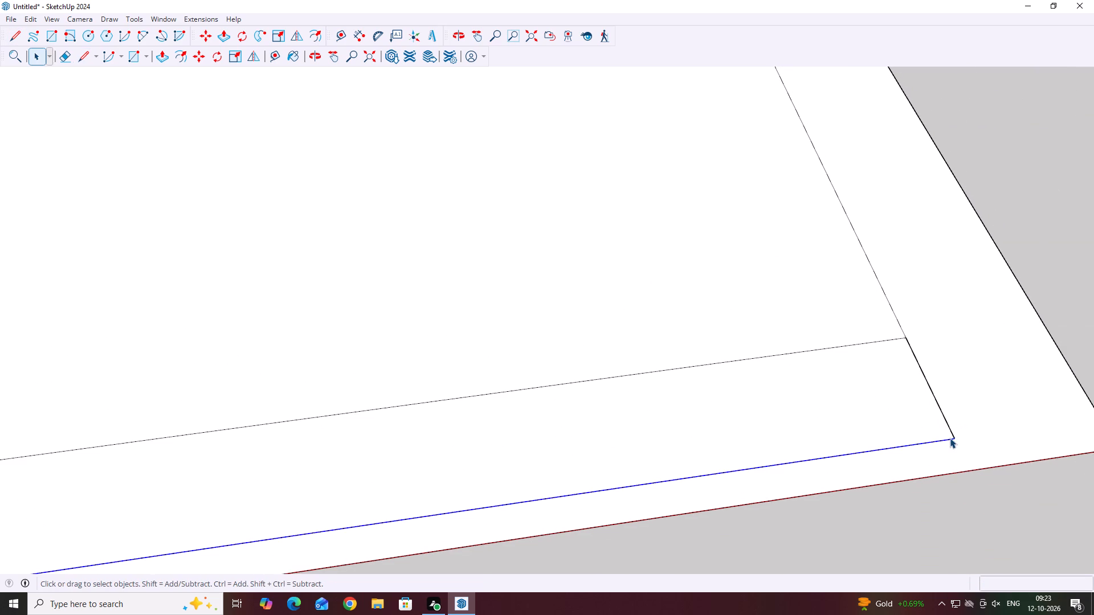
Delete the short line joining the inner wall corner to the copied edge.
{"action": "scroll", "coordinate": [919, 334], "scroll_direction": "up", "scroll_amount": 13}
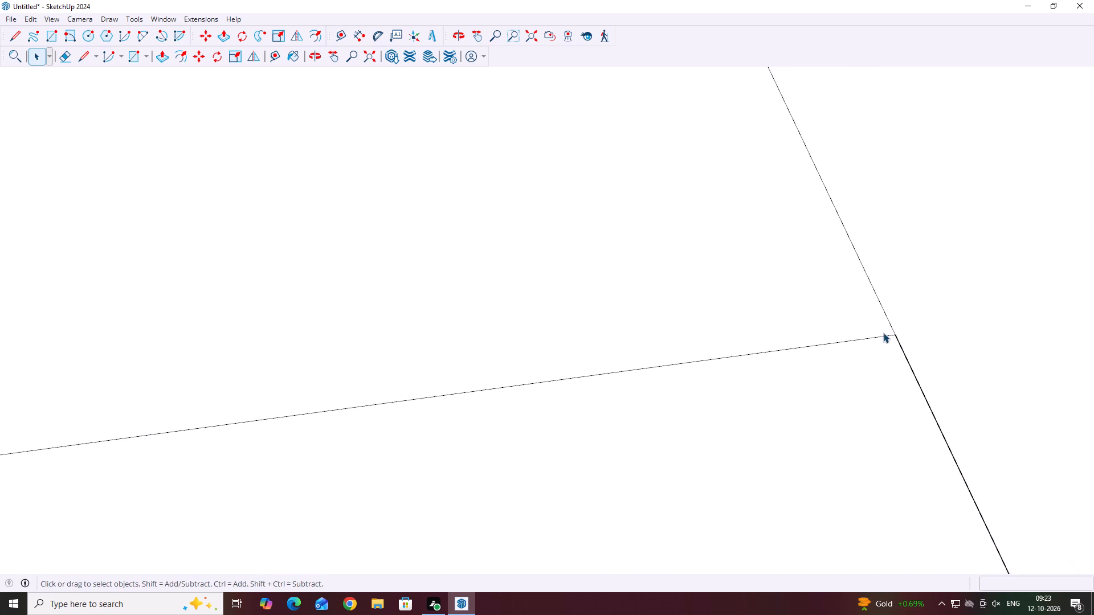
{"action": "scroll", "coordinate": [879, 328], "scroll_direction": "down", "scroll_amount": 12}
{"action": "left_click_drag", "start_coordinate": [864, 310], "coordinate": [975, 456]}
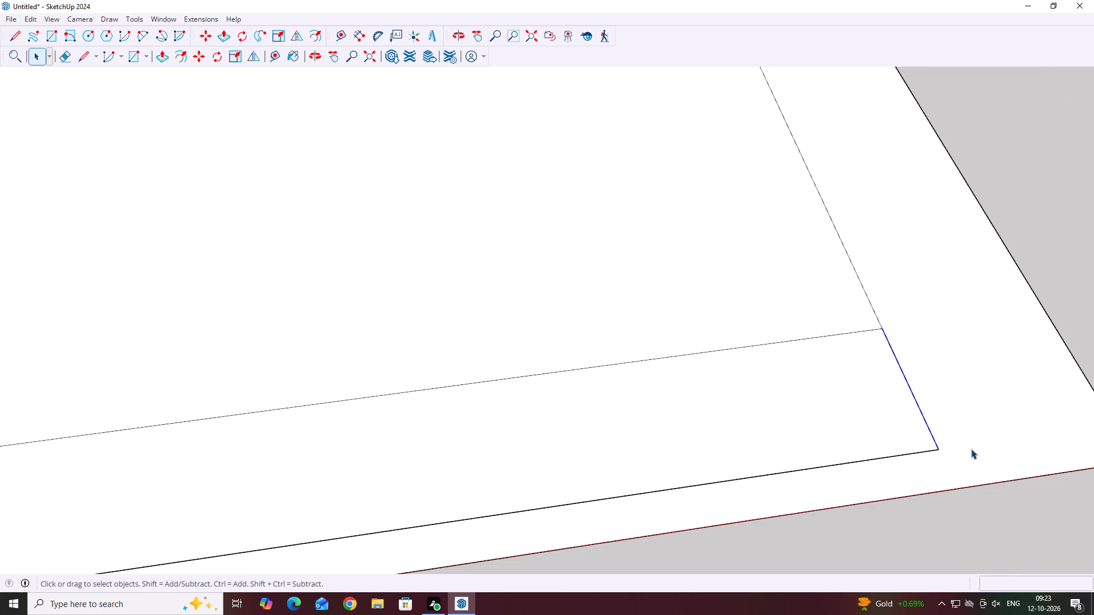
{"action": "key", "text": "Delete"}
Draw a line about 7 5/8" long from the same inner corner, parallel to the green axis, slightly past the copied edge's end.
{"action": "left_click", "coordinate": [18, 37]}
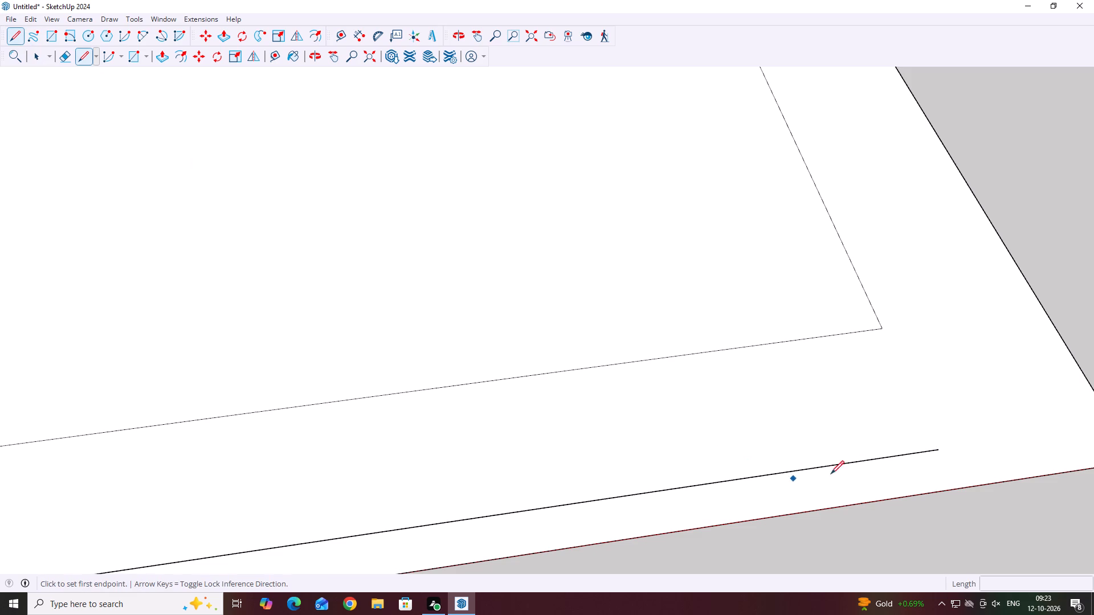
{"action": "left_click", "coordinate": [882, 331]}
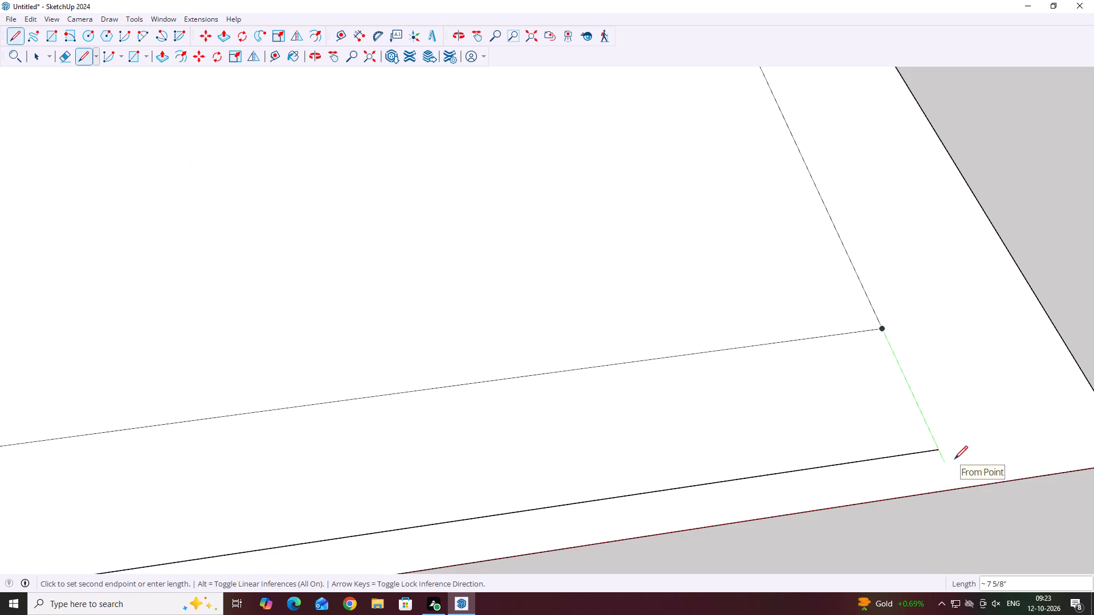
{"action": "left_click", "coordinate": [954, 459]}
{"action": "key", "text": "space"}
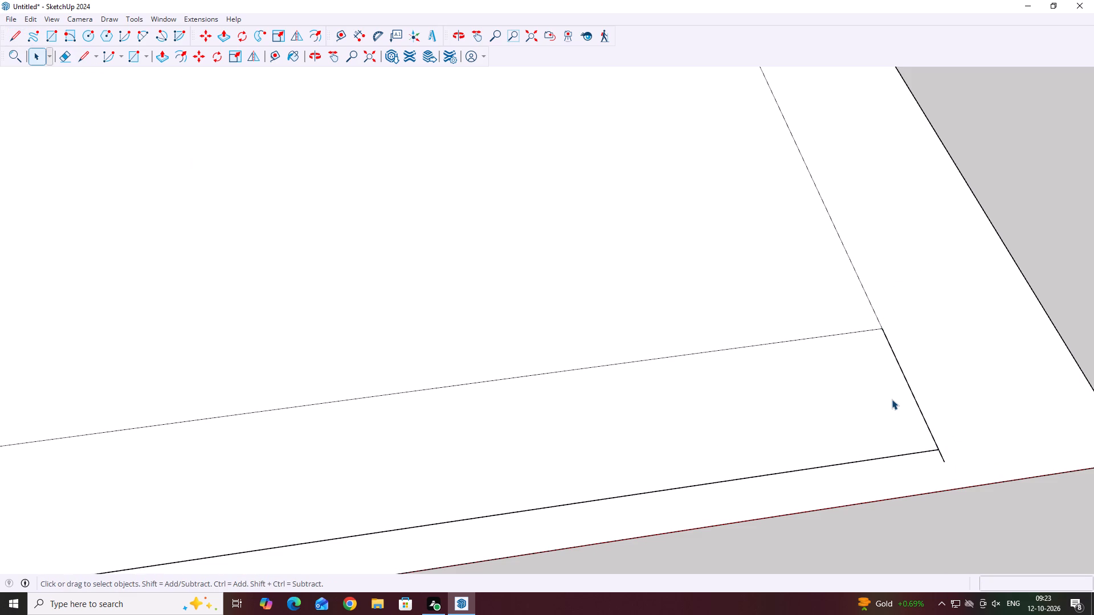
Erase the short stub of the corner line that projects beyond the copied edge.
{"action": "scroll", "coordinate": [917, 370], "scroll_direction": "up", "scroll_amount": 4}
{"action": "middle_click_drag", "start_coordinate": [848, 315], "coordinate": [627, 260]}
{"action": "scroll", "coordinate": [618, 256], "scroll_direction": "down", "scroll_amount": 10}
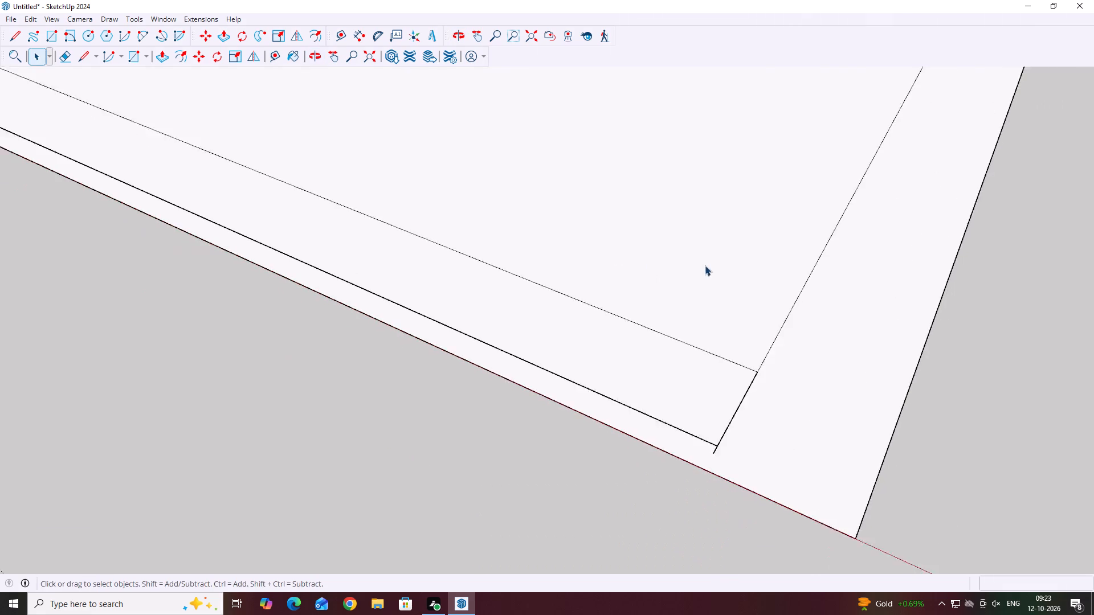
{"action": "middle_click_drag", "start_coordinate": [700, 464], "coordinate": [784, 506]}
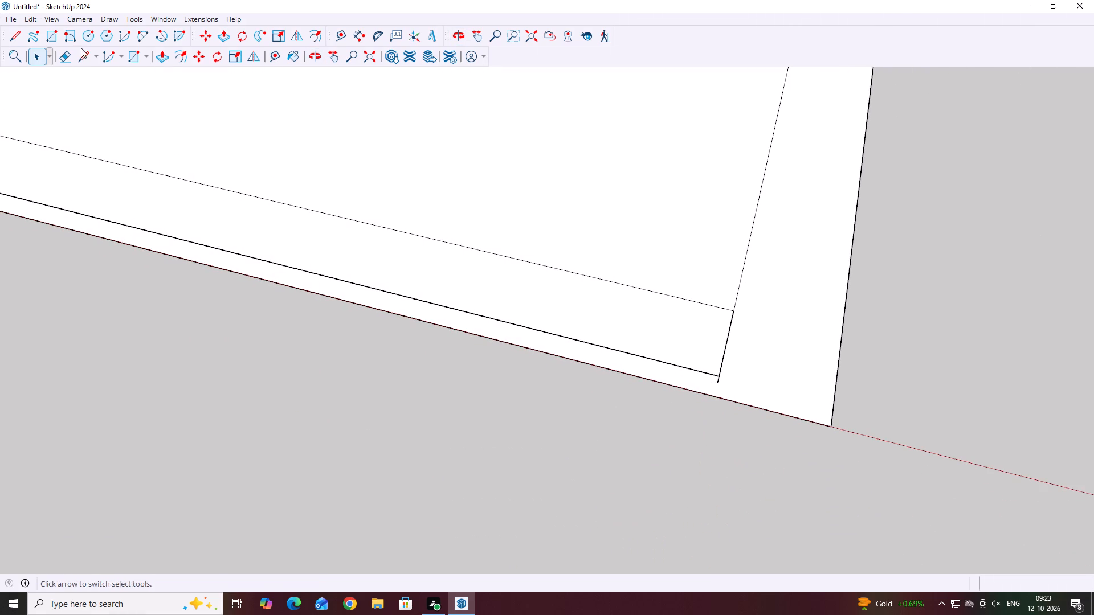
{"action": "left_click", "coordinate": [64, 52]}
{"action": "scroll", "coordinate": [702, 398], "scroll_direction": "up", "scroll_amount": 5}
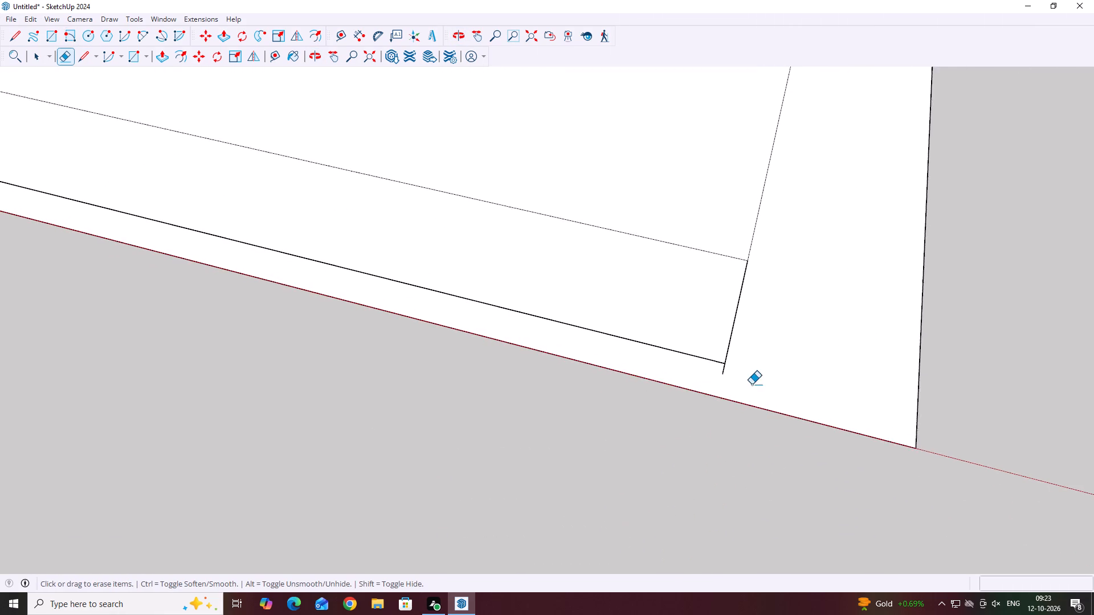
{"action": "scroll", "coordinate": [752, 384], "scroll_direction": "up", "scroll_amount": 8}
{"action": "left_click_drag", "start_coordinate": [730, 396], "coordinate": [675, 374]}
{"action": "left_click_drag", "start_coordinate": [746, 370], "coordinate": [668, 356]}
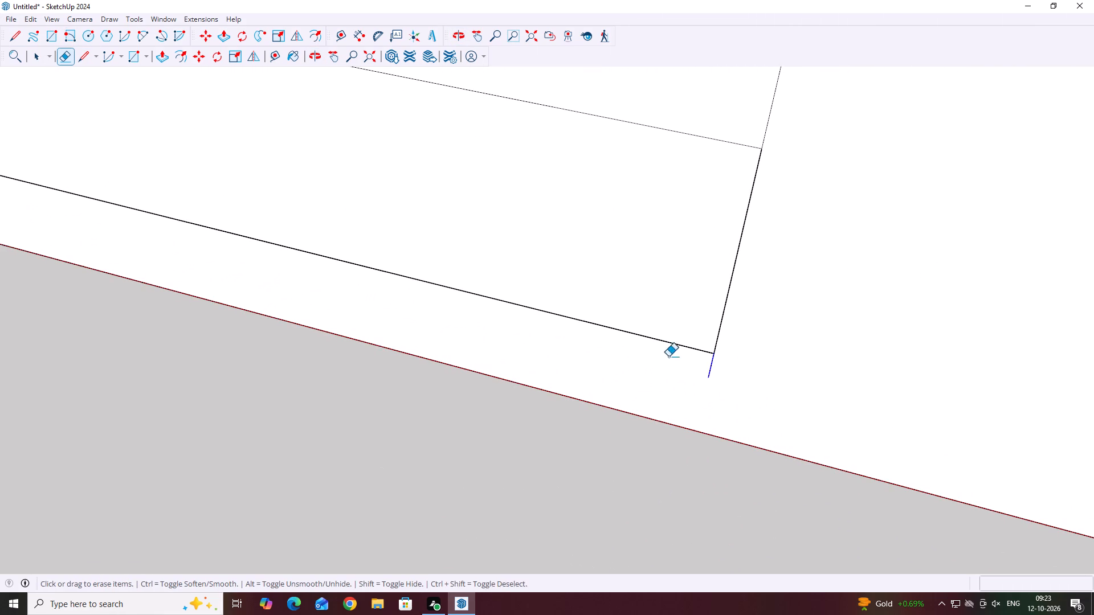
{"action": "left_click_drag", "start_coordinate": [668, 356], "coordinate": [663, 356]}
{"action": "scroll", "coordinate": [717, 412], "scroll_direction": "down", "scroll_amount": 4}
{"action": "key", "text": "space"}
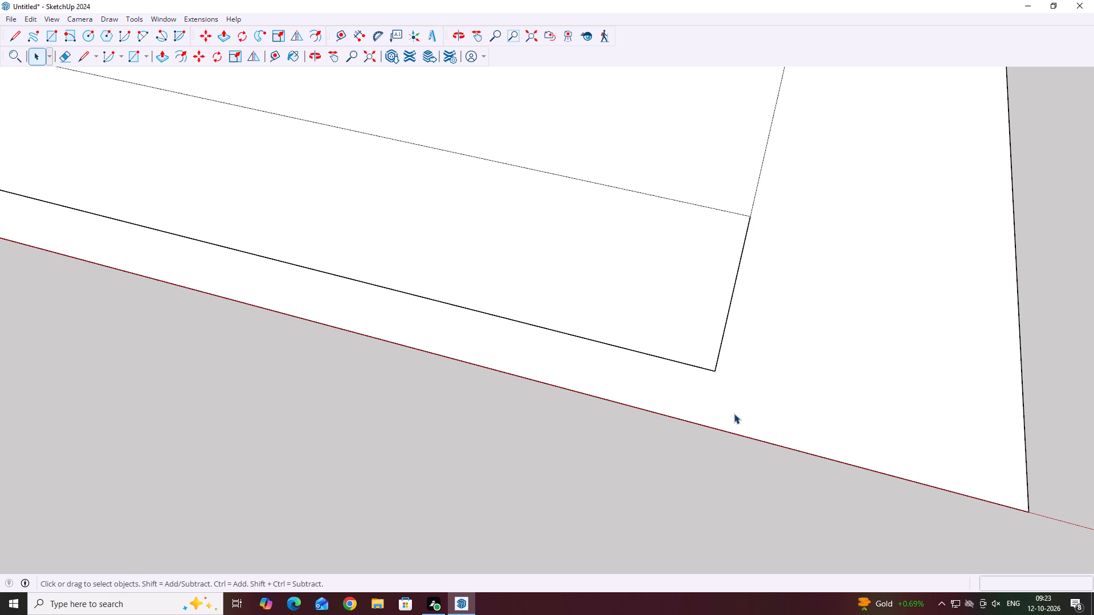
Draw two 4' lines extending the middle bay's cross-partition edges across the narrow bay to the outer wall's inner face.
{"action": "scroll", "coordinate": [735, 408], "scroll_direction": "down", "scroll_amount": 20}
{"action": "scroll", "coordinate": [735, 408], "scroll_direction": "down", "scroll_amount": 20}
{"action": "scroll", "coordinate": [664, 374], "scroll_direction": "up", "scroll_amount": 3}
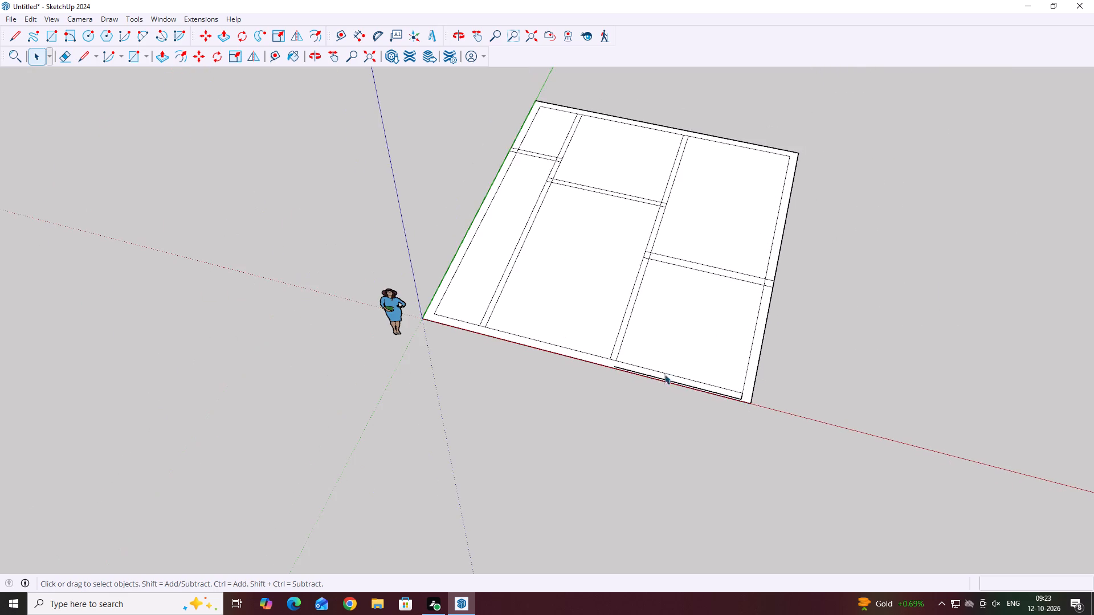
{"action": "scroll", "coordinate": [664, 374], "scroll_direction": "up", "scroll_amount": 4}
{"action": "middle_click_drag", "start_coordinate": [496, 367], "coordinate": [700, 435]}
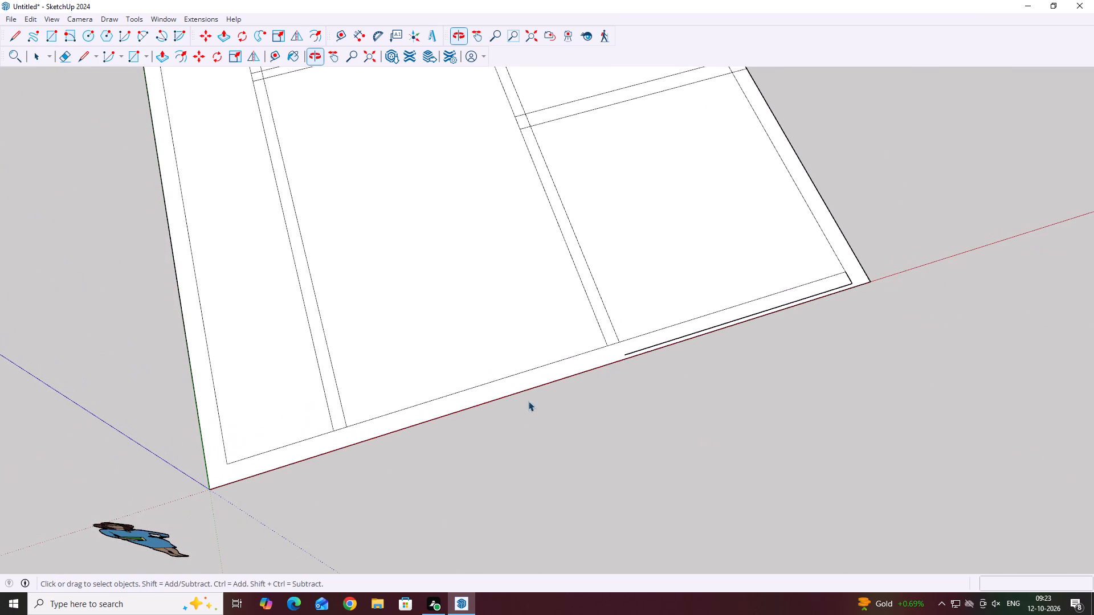
{"action": "scroll", "coordinate": [548, 251], "scroll_direction": "down", "scroll_amount": 11}
{"action": "middle_click_drag", "start_coordinate": [770, 207], "coordinate": [736, 260]}
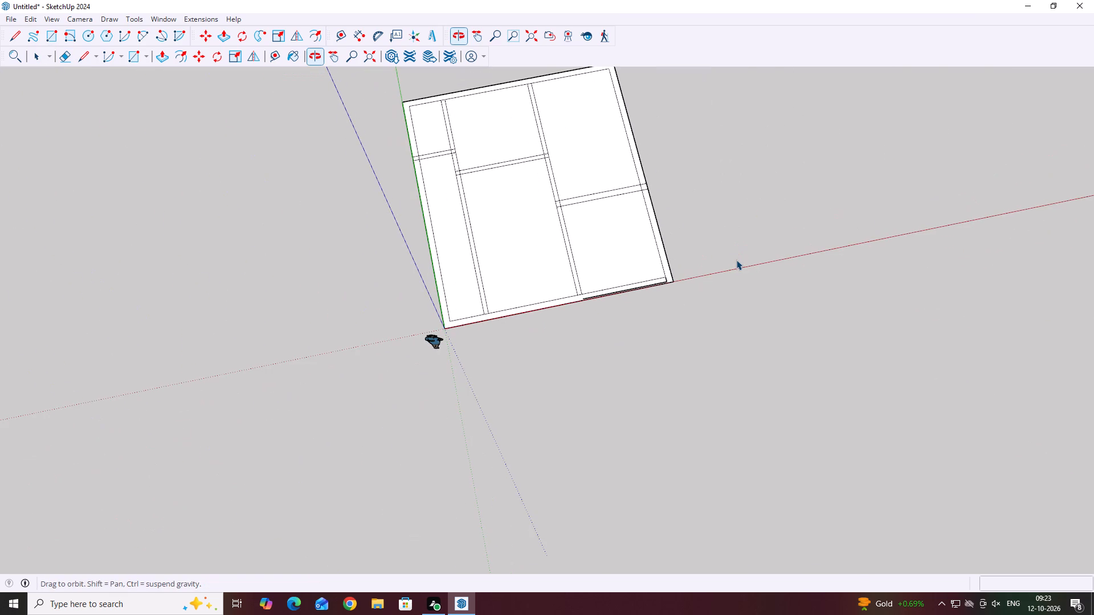
{"action": "middle_click_drag", "start_coordinate": [488, 233], "coordinate": [532, 244]}
{"action": "middle_click_drag", "start_coordinate": [441, 203], "coordinate": [431, 203]}
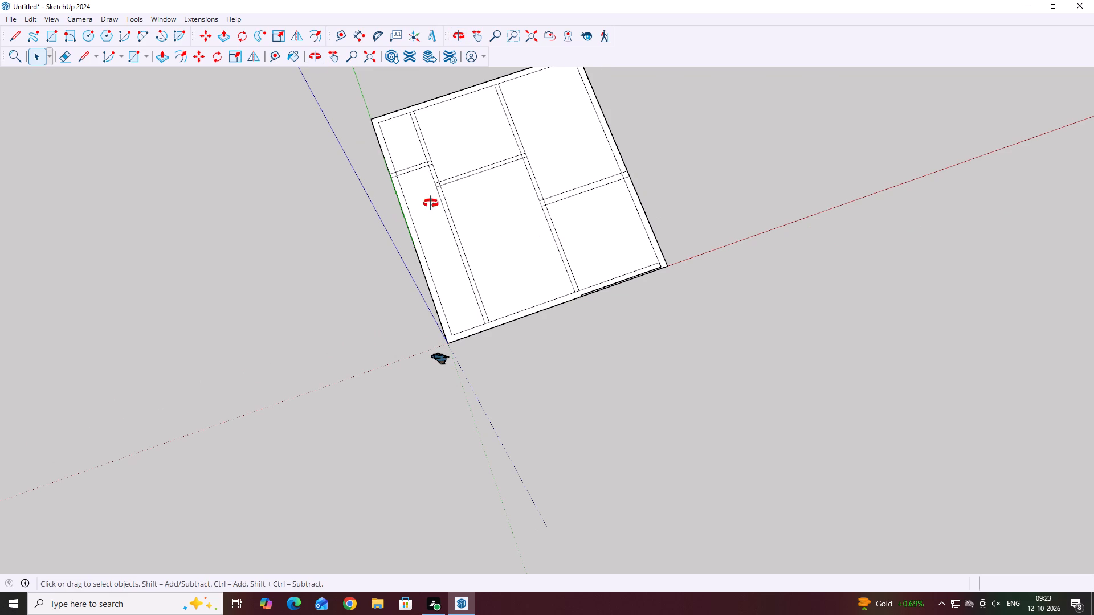
{"action": "middle_click_drag", "start_coordinate": [431, 203], "coordinate": [414, 203]}
{"action": "scroll", "coordinate": [492, 199], "scroll_direction": "up", "scroll_amount": 11}
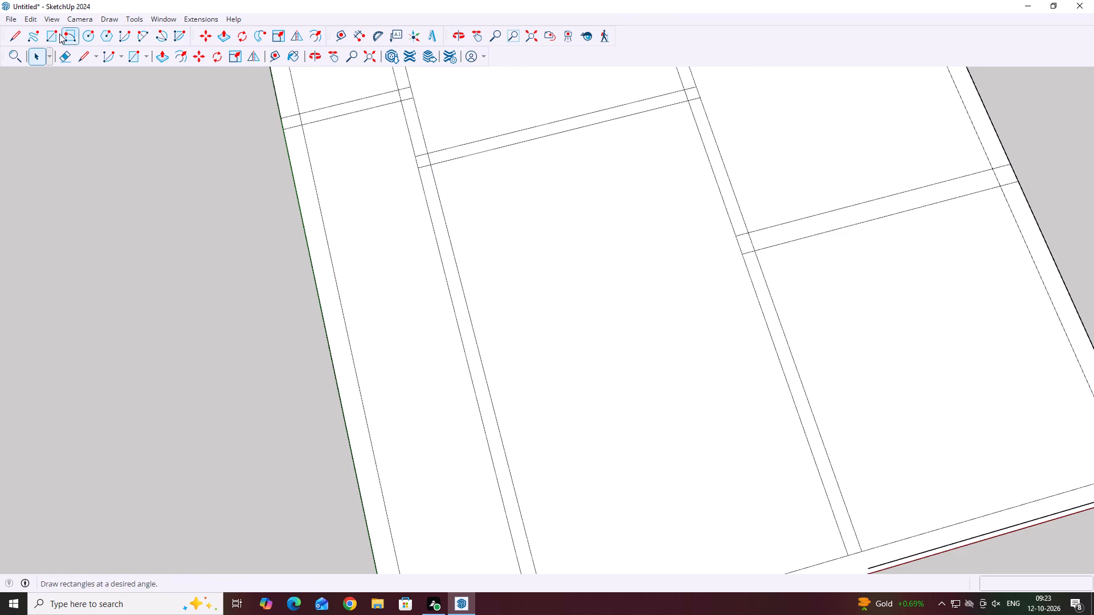
{"action": "left_click", "coordinate": [10, 35]}
{"action": "left_click", "coordinate": [418, 167]}
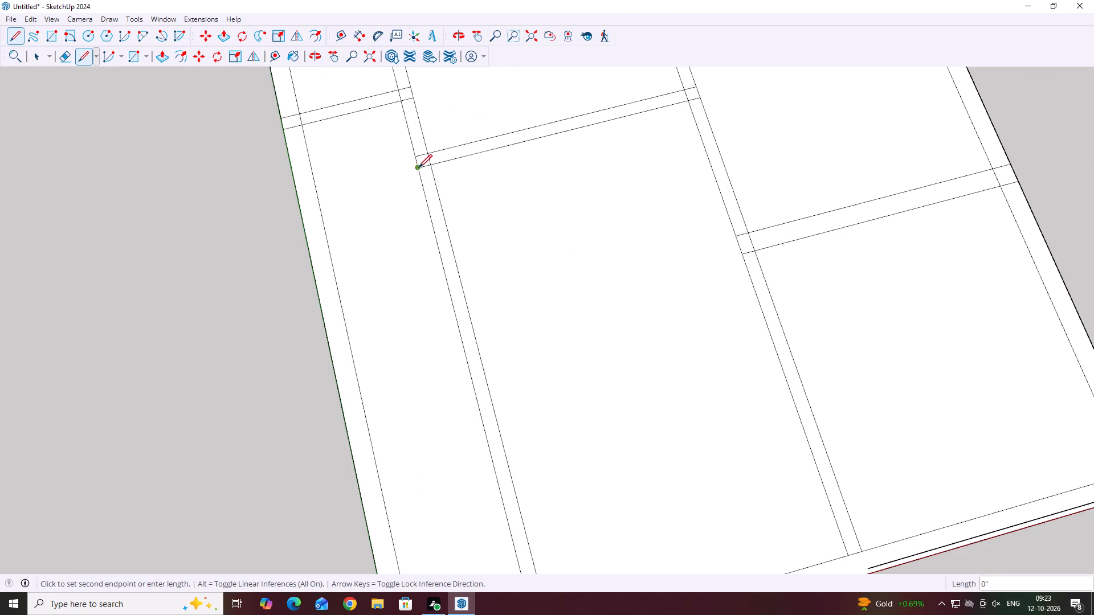
{"action": "left_click", "coordinate": [319, 189]}
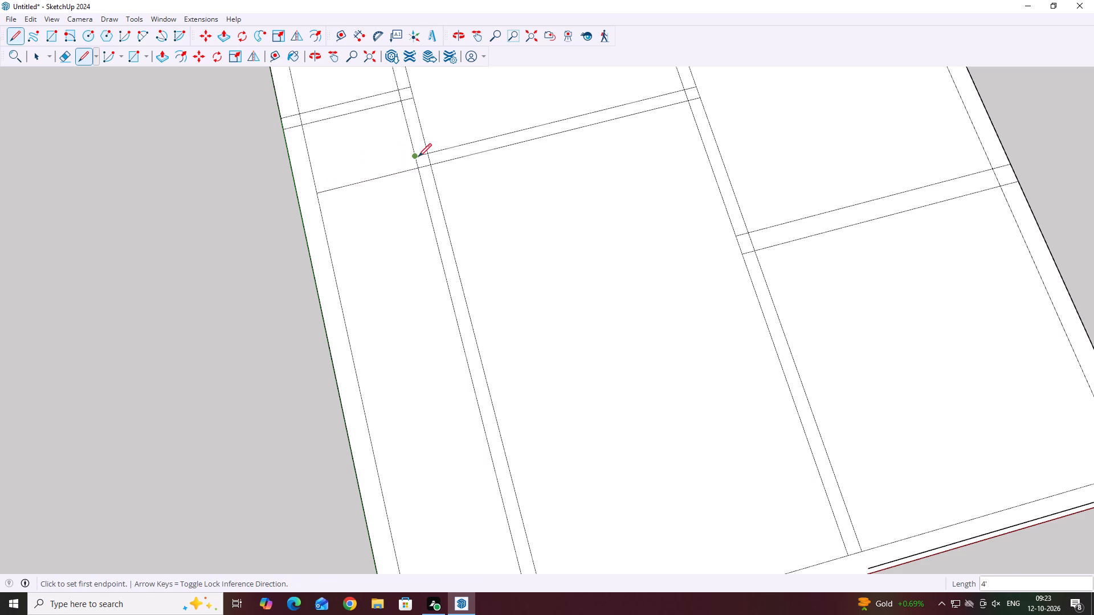
{"action": "left_click", "coordinate": [418, 155]}
{"action": "left_click", "coordinate": [318, 179]}
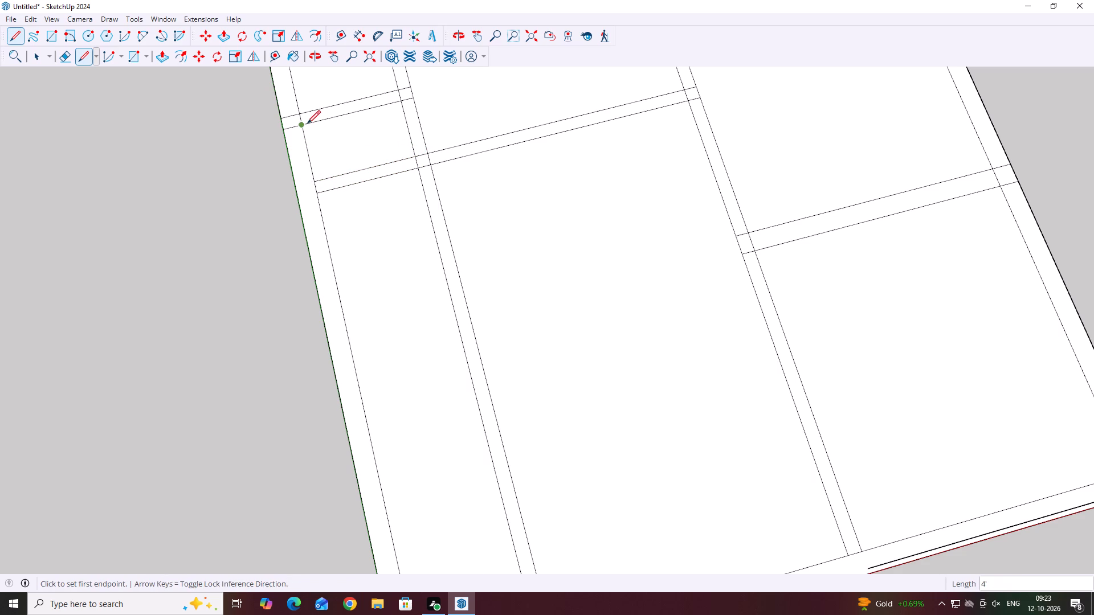
Draw two crossing diagonals, about 4' 8 5/8" each, in the narrow bay's small rectangle between the two cross-partitions.
{"action": "left_click", "coordinate": [305, 124]}
{"action": "left_click", "coordinate": [413, 157]}
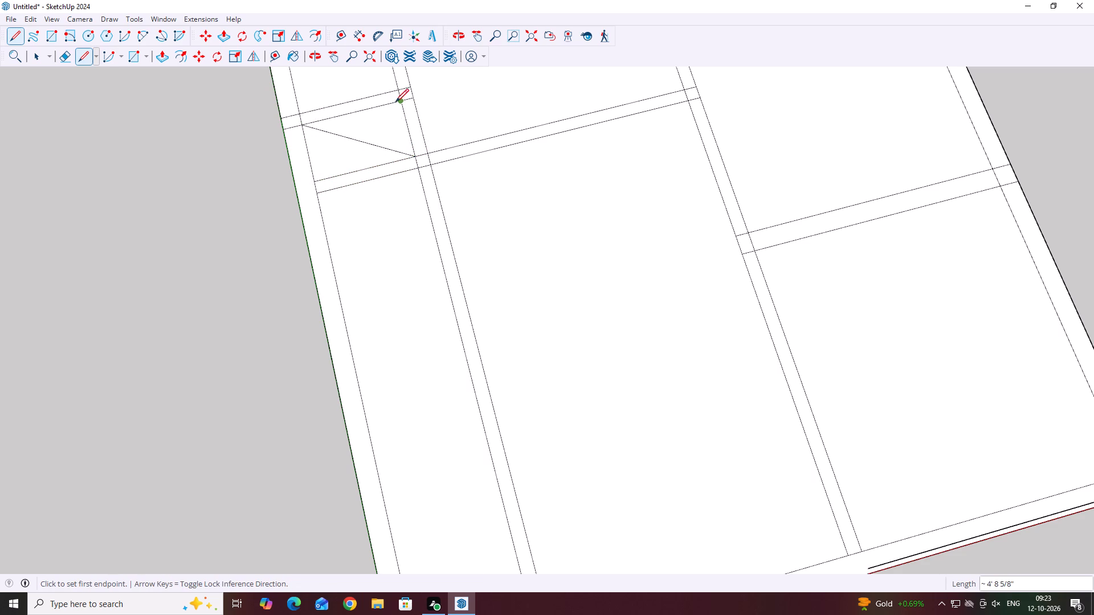
{"action": "left_click", "coordinate": [397, 101]}
{"action": "left_click", "coordinate": [318, 180]}
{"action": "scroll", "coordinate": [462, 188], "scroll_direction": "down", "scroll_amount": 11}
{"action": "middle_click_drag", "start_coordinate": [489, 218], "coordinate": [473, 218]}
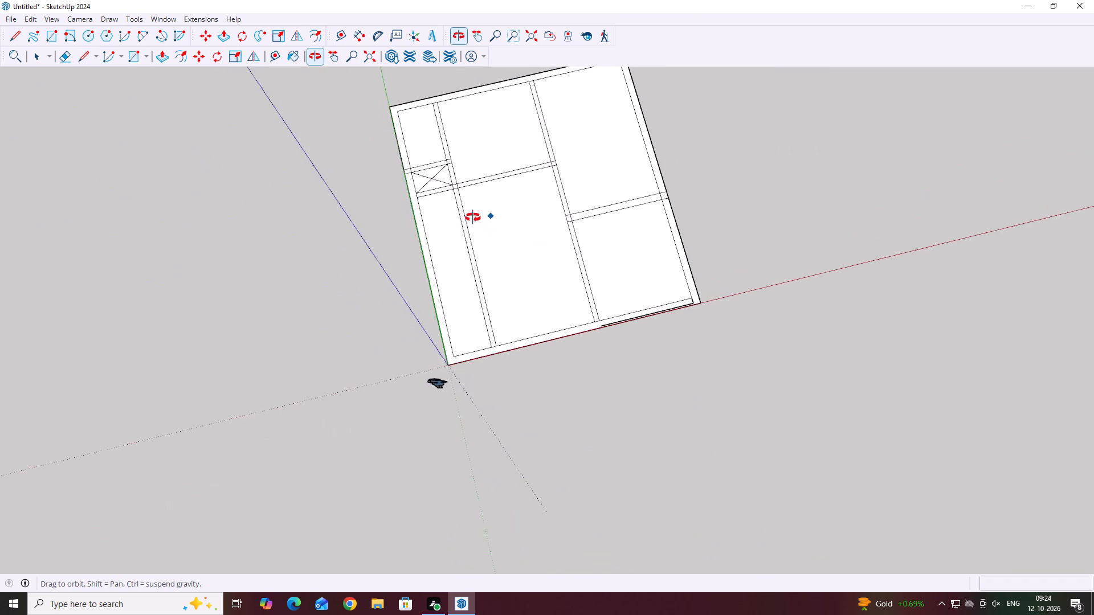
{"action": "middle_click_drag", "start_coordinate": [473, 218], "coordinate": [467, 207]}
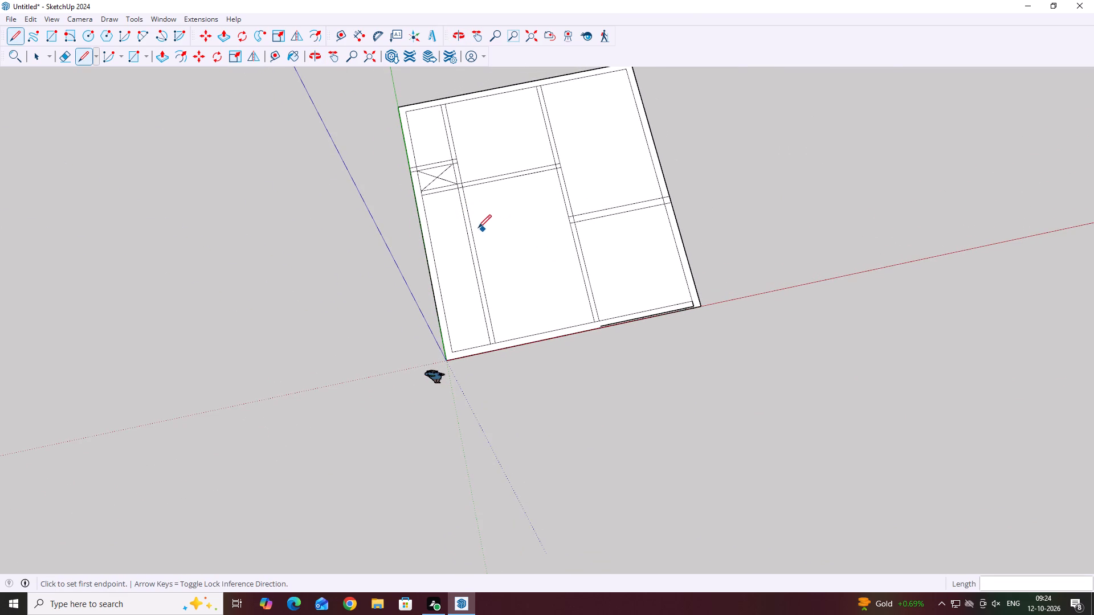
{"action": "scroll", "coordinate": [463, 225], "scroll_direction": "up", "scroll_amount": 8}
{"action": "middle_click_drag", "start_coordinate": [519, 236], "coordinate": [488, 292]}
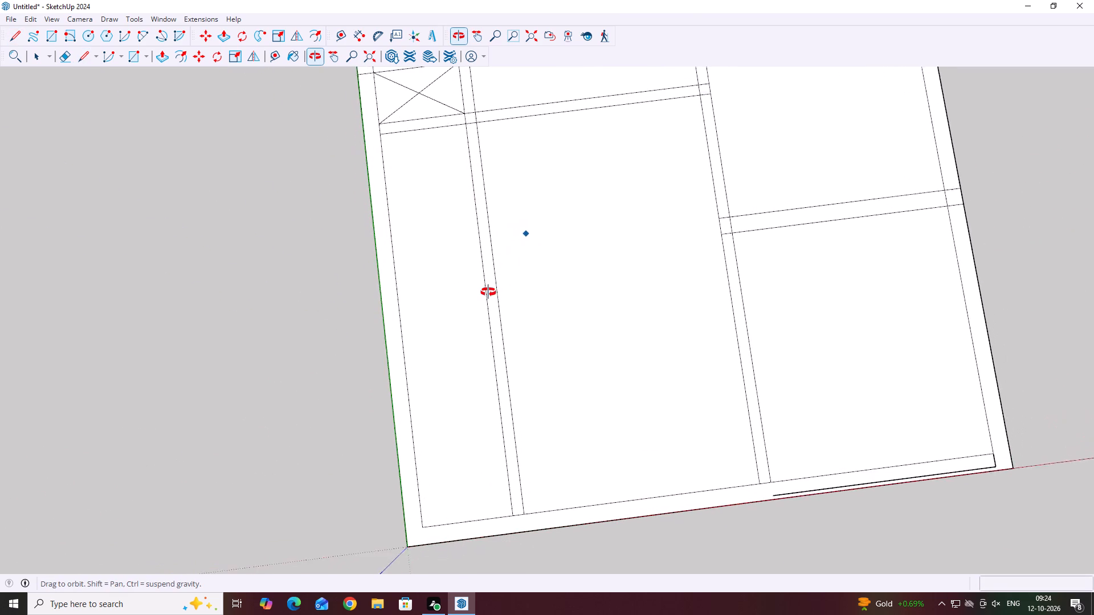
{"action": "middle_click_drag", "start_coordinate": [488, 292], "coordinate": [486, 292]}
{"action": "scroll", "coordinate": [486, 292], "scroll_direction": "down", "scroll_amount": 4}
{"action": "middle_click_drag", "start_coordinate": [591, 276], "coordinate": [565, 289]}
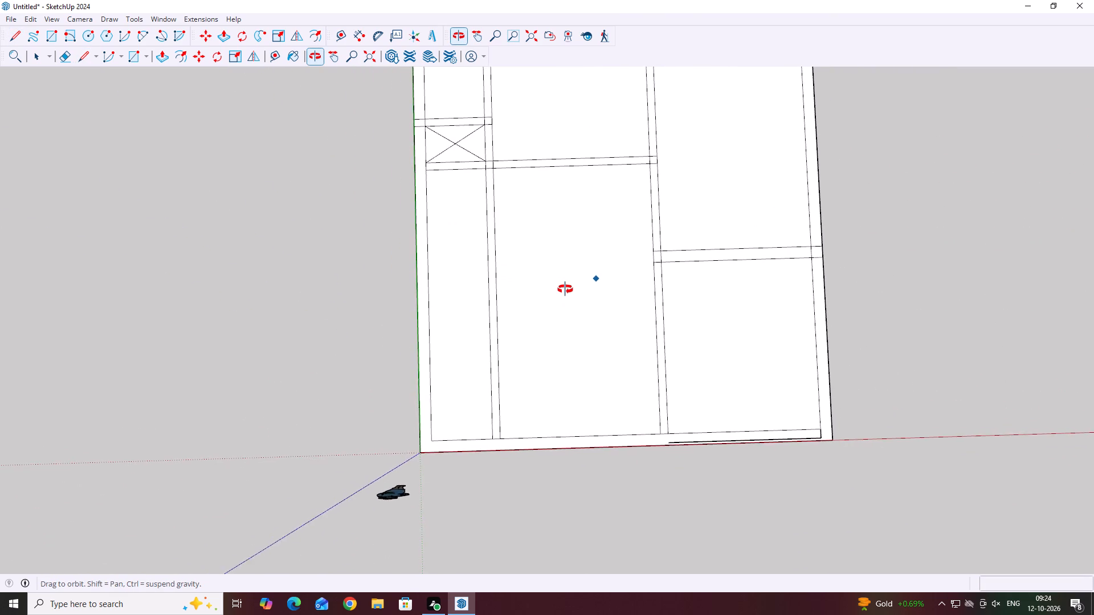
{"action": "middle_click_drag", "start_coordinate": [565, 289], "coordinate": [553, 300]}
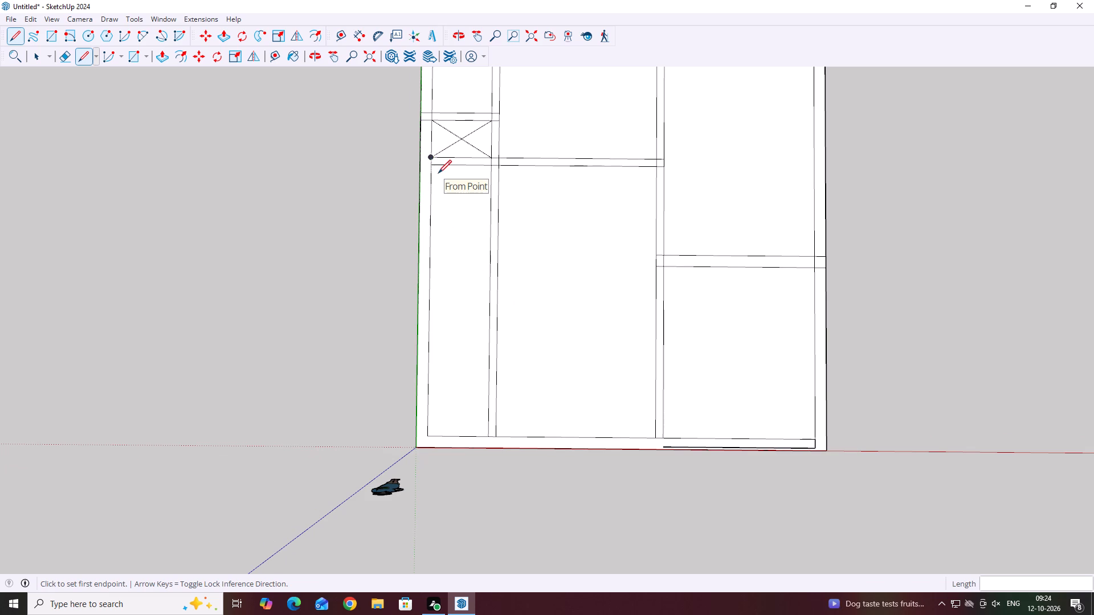
Copy the narrow bay's edge of the cross-partition beside the crossed-out shaft 6' along the green axis toward the front wall.
{"action": "key", "text": "space"}
{"action": "left_click", "coordinate": [461, 166]}
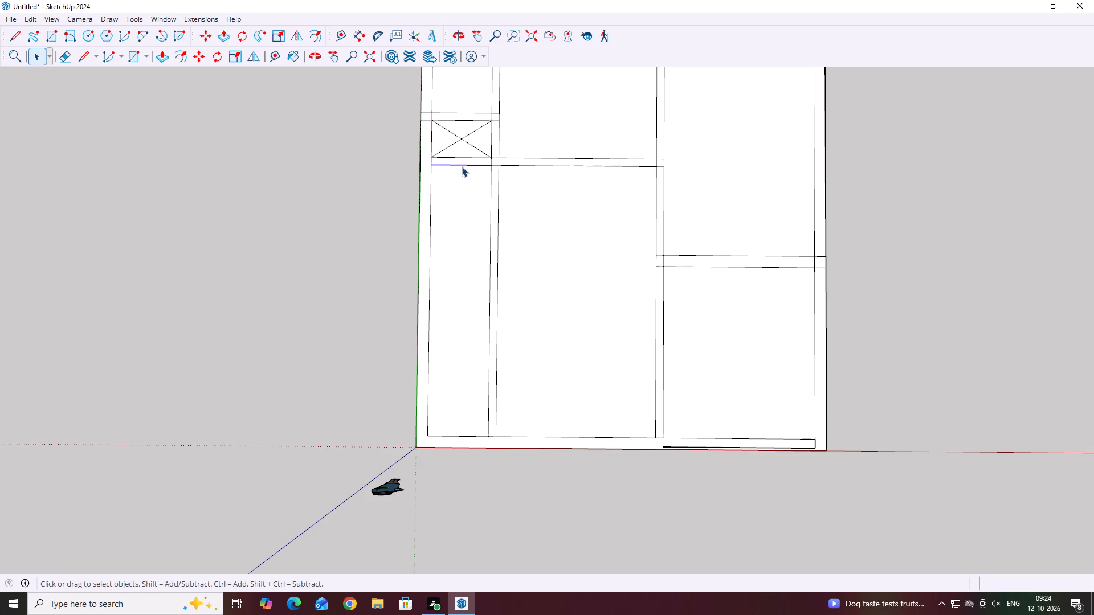
{"action": "left_click", "coordinate": [203, 56]}
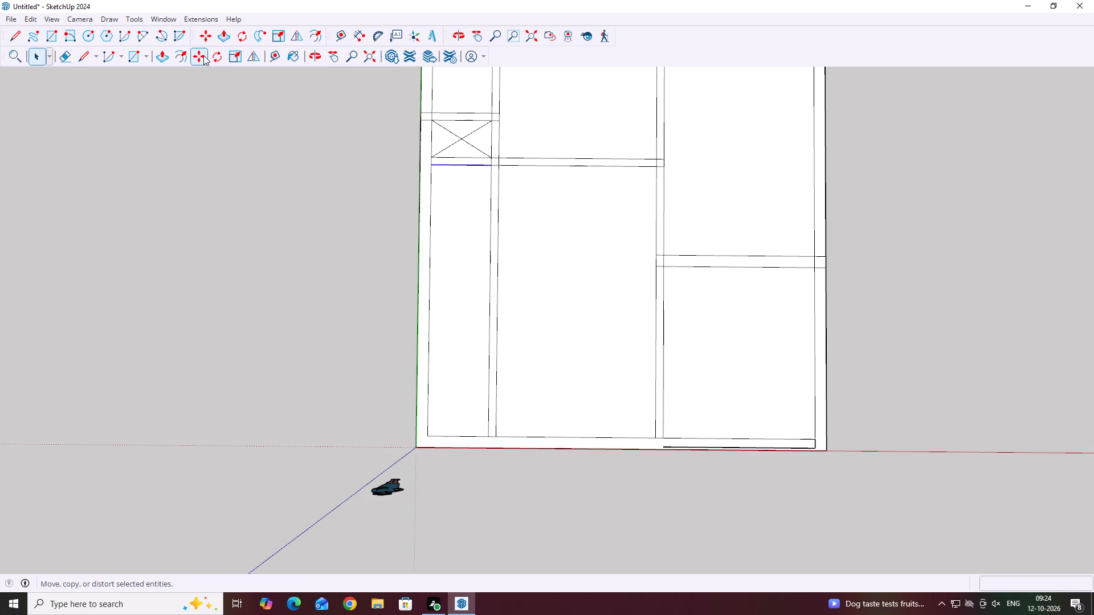
{"action": "scroll", "coordinate": [439, 184], "scroll_direction": "up", "scroll_amount": 6}
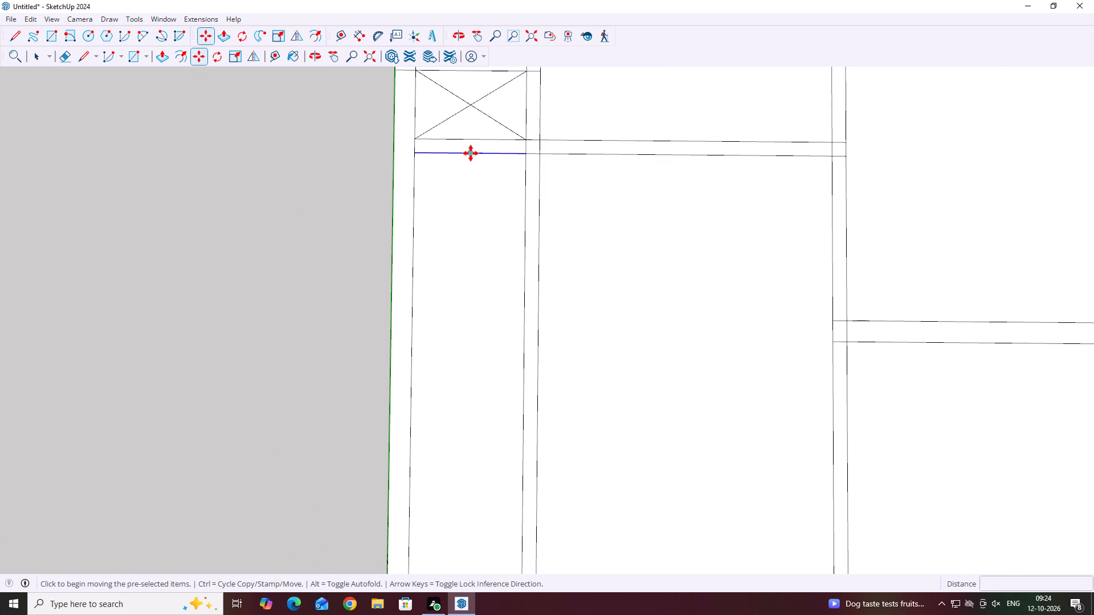
{"action": "left_click", "coordinate": [471, 153]}
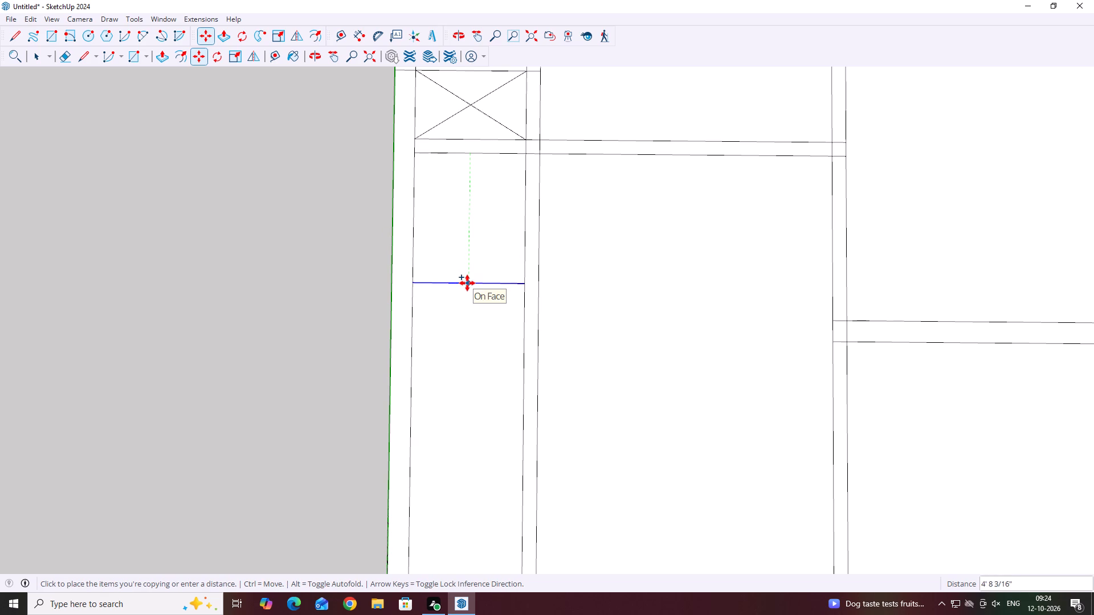
{"action": "key", "text": "6"}
{"action": "key", "text": "apostrophe"}
{"action": "key", "text": "Return"}
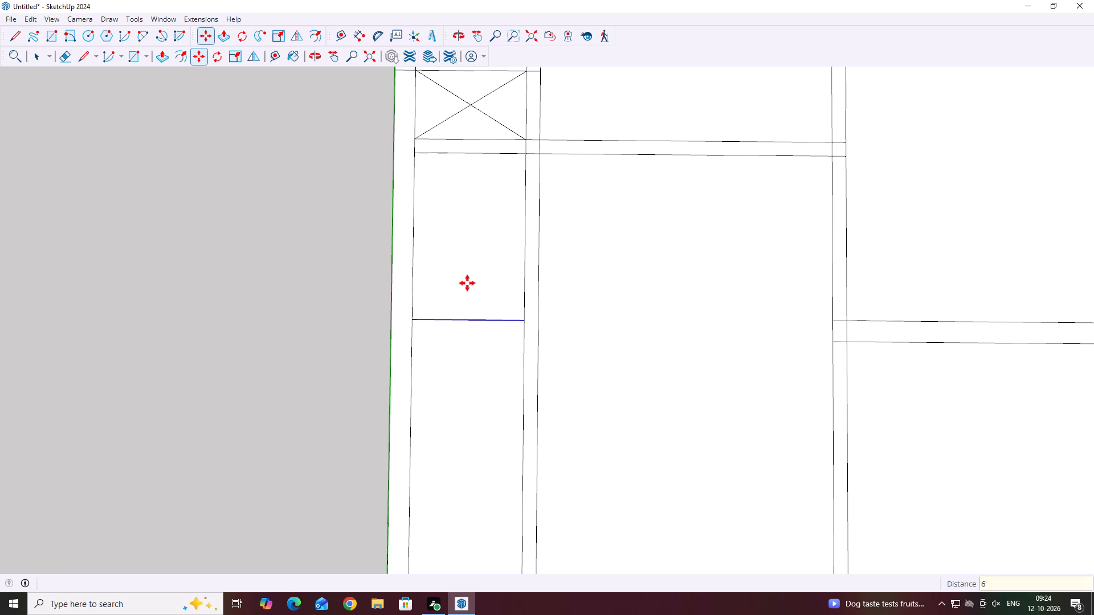
Copy the new narrow-bay edge another 6" toward the front wall to form a second cross-partition.
{"action": "left_click", "coordinate": [467, 318]}
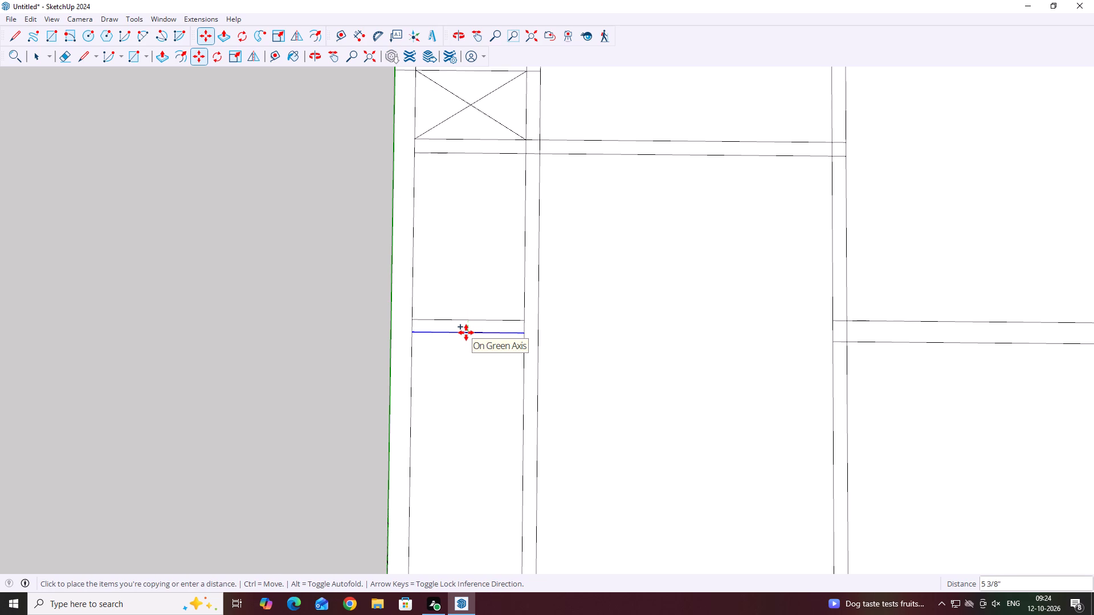
{"action": "key", "text": "6"}
{"action": "key", "text": "Return"}
{"action": "scroll", "coordinate": [499, 341], "scroll_direction": "down", "scroll_amount": 7}
{"action": "middle_click_drag", "start_coordinate": [545, 366], "coordinate": [409, 364]}
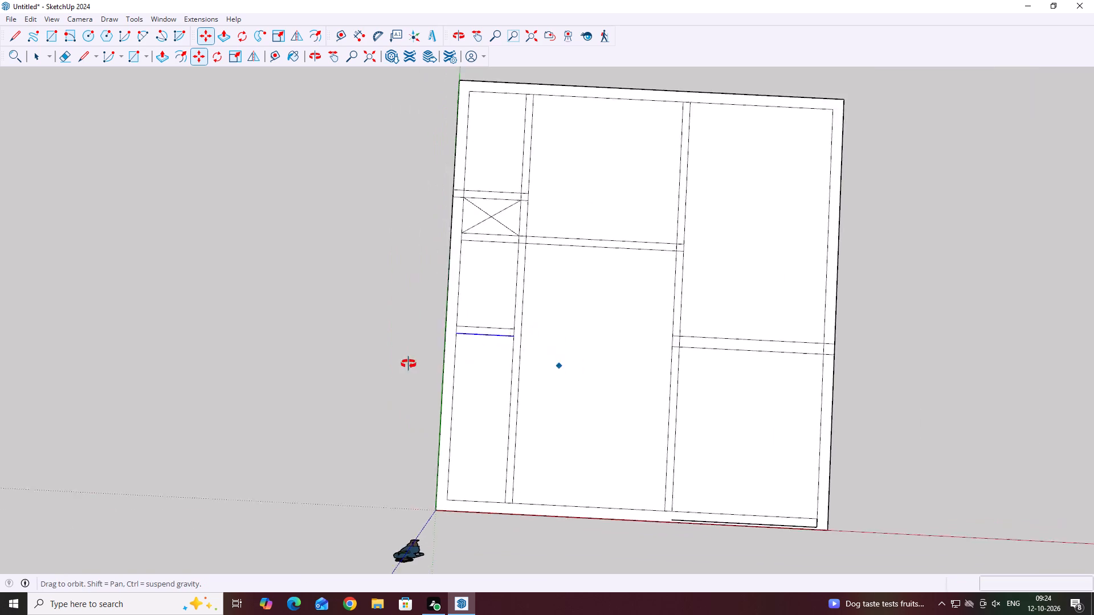
{"action": "middle_click_drag", "start_coordinate": [409, 364], "coordinate": [539, 347]}
{"action": "middle_click_drag", "start_coordinate": [563, 297], "coordinate": [561, 277]}
{"action": "scroll", "coordinate": [561, 278], "scroll_direction": "up", "scroll_amount": 1}
{"action": "middle_click_drag", "start_coordinate": [486, 380], "coordinate": [564, 315]}
{"action": "key", "text": "space"}
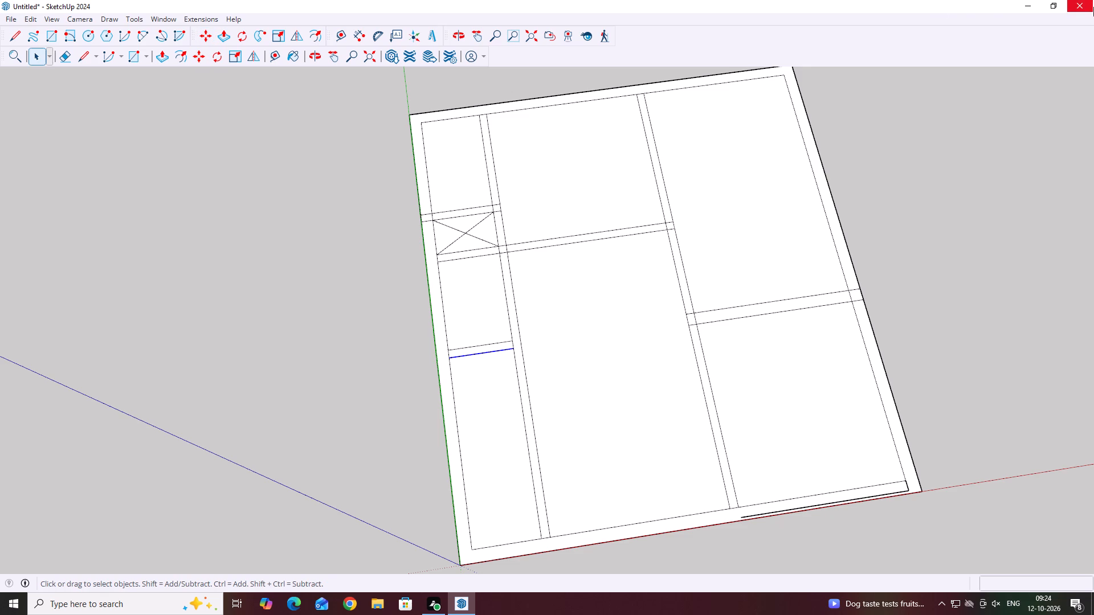
Draw a line extending the new cross-partition's front edge across the adjoining long partition, slightly past its far face.
{"action": "middle_click_drag", "start_coordinate": [614, 391], "coordinate": [599, 358]}
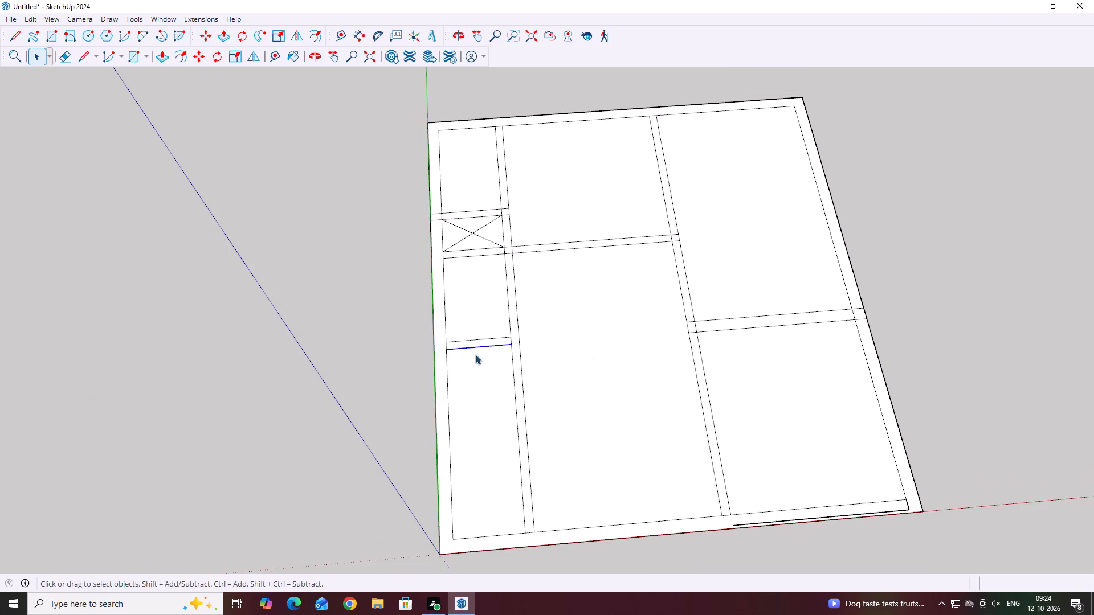
{"action": "middle_click_drag", "start_coordinate": [626, 420], "coordinate": [622, 341]}
{"action": "left_click", "coordinate": [18, 33]}
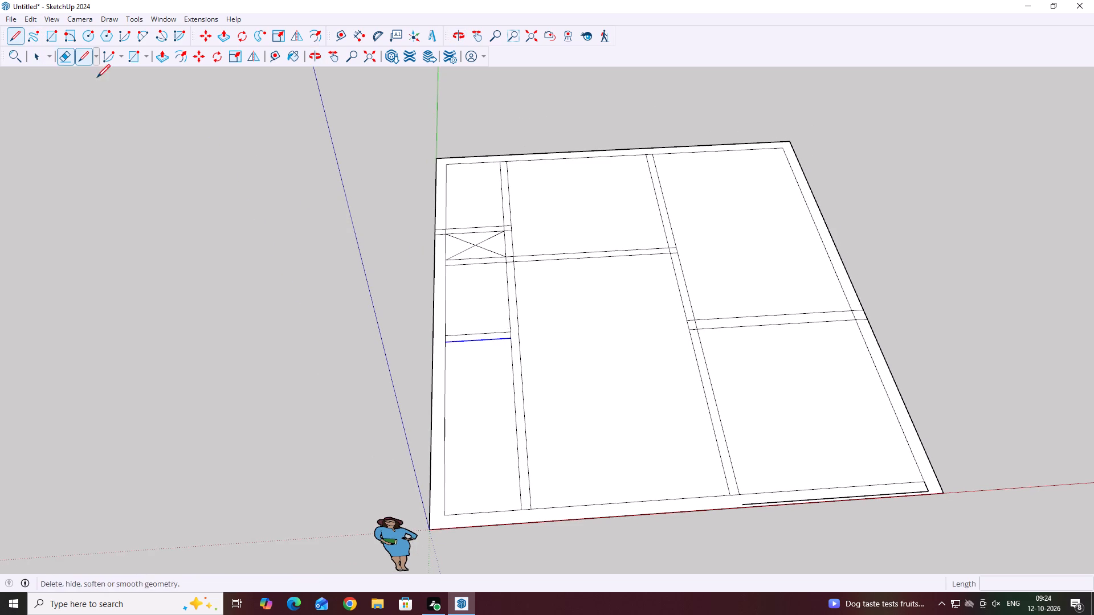
{"action": "scroll", "coordinate": [519, 318], "scroll_direction": "up", "scroll_amount": 4}
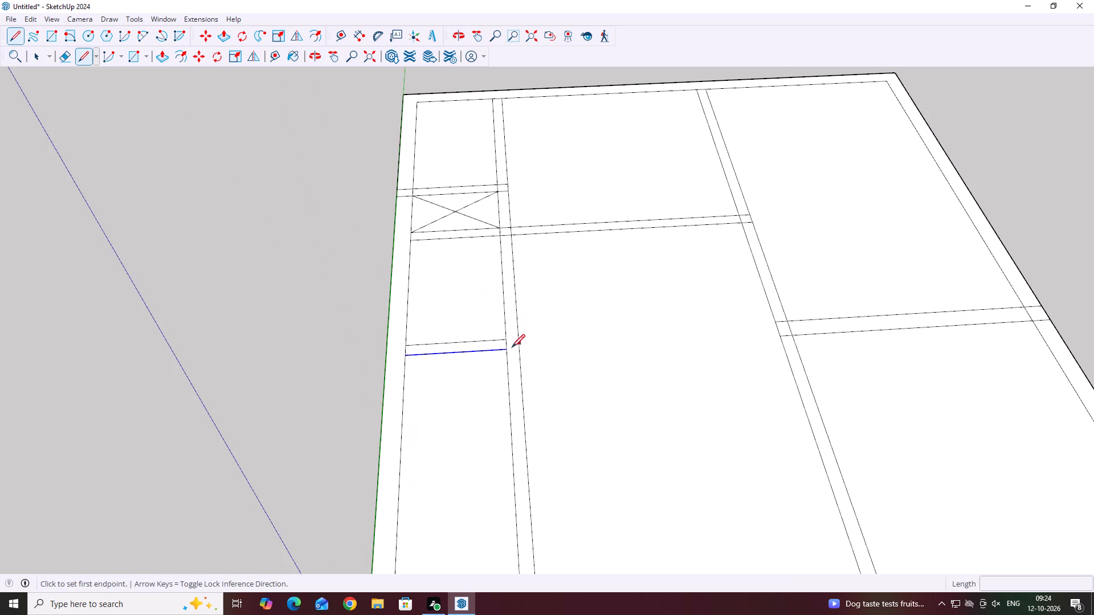
{"action": "scroll", "coordinate": [441, 341], "scroll_direction": "up", "scroll_amount": 7}
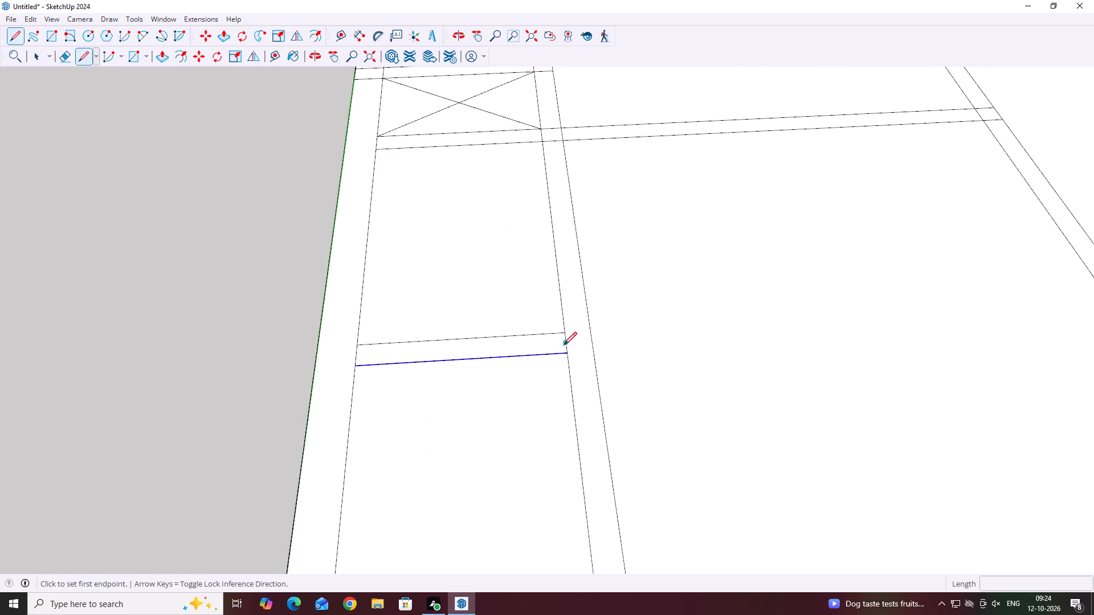
{"action": "left_click", "coordinate": [566, 355]}
{"action": "left_click", "coordinate": [601, 352]}
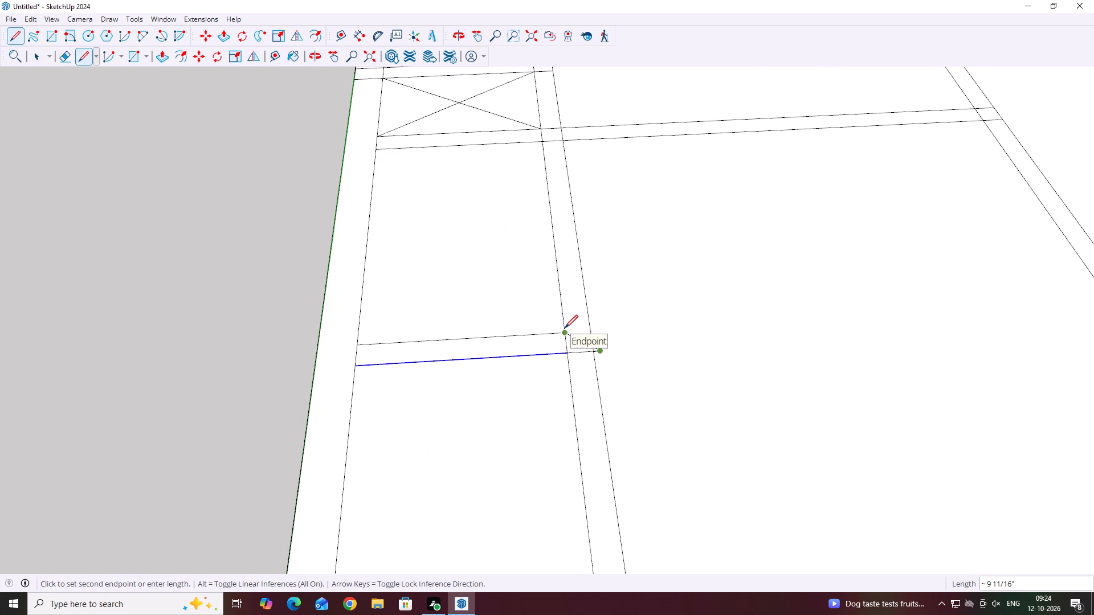
{"action": "left_click", "coordinate": [565, 328]}
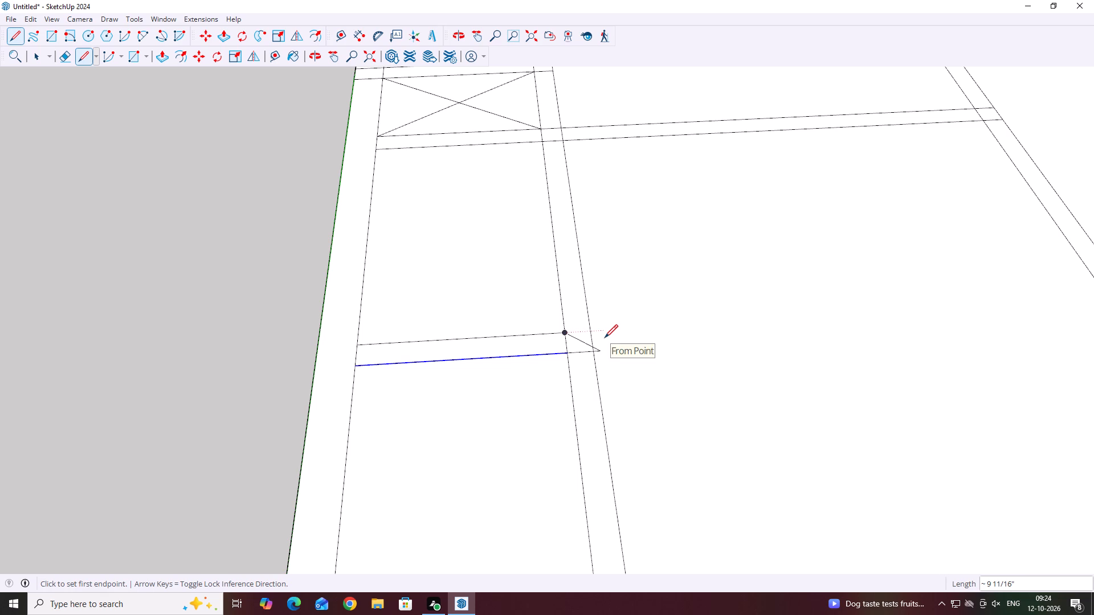
{"action": "key", "text": "ctrl+z"}
Draw a 6" line extending the new cross-partition's rear edge across the long partition to its far face.
{"action": "scroll", "coordinate": [586, 340], "scroll_direction": "up", "scroll_amount": 5}
{"action": "scroll", "coordinate": [531, 273], "scroll_direction": "up", "scroll_amount": 6}
{"action": "left_click", "coordinate": [580, 361]}
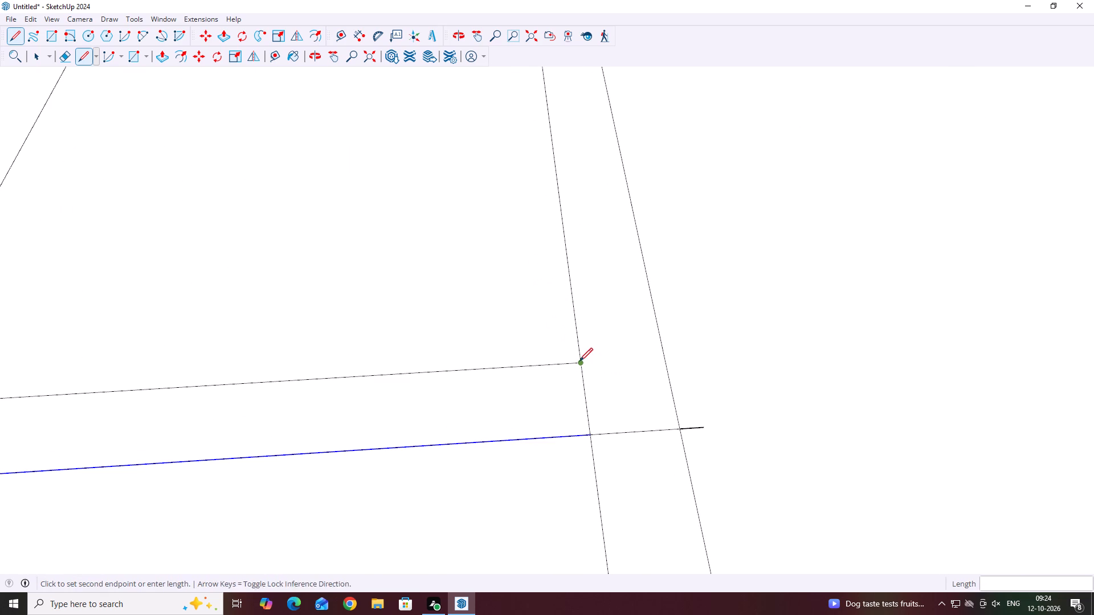
{"action": "left_click", "coordinate": [664, 356]}
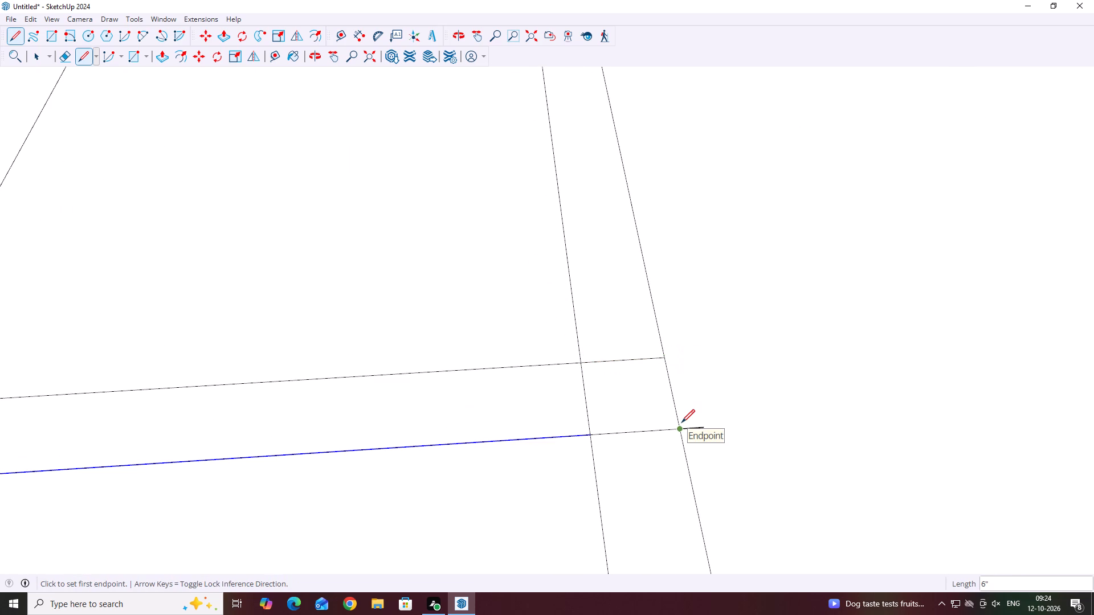
Erase the short stub of the front-edge extension that projects past the long partition into the middle bay.
{"action": "key", "text": "space"}
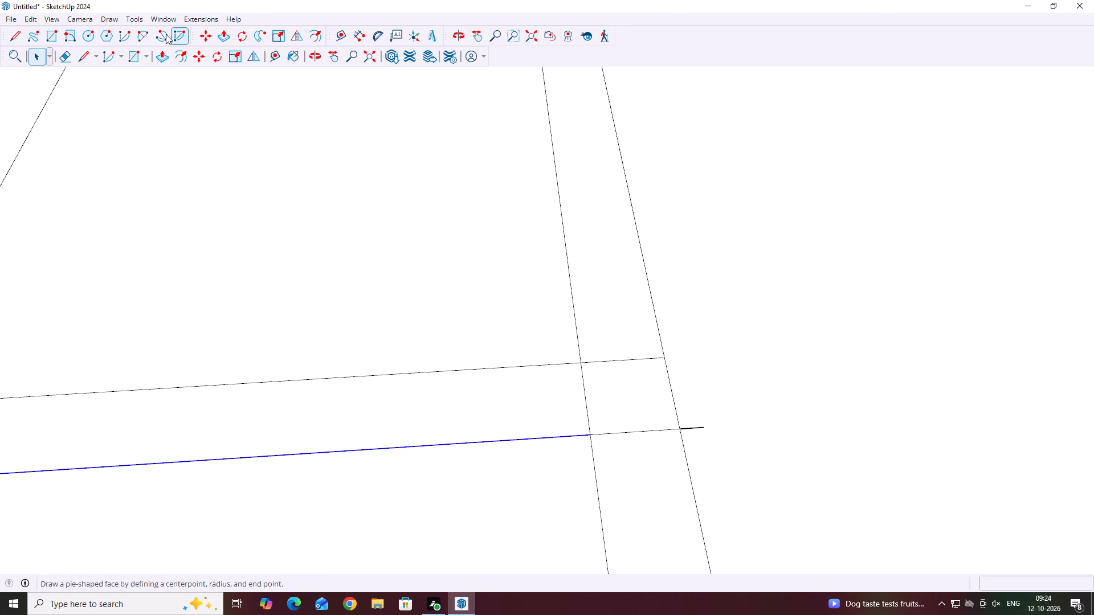
{"action": "left_click", "coordinate": [65, 59]}
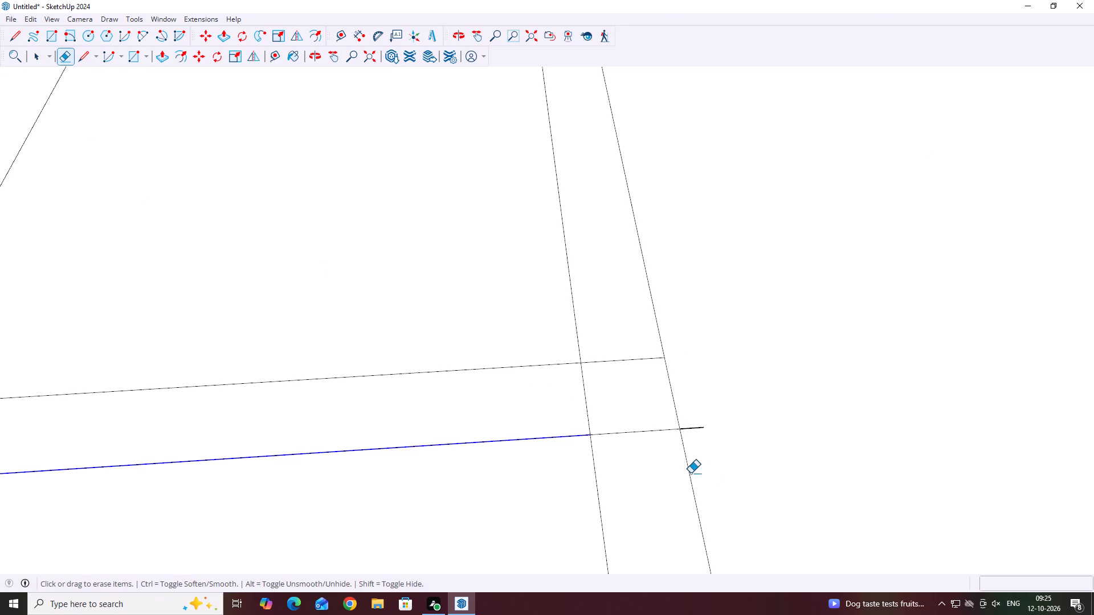
{"action": "scroll", "coordinate": [741, 419], "scroll_direction": "up", "scroll_amount": 5}
{"action": "scroll", "coordinate": [692, 452], "scroll_direction": "up", "scroll_amount": 10}
{"action": "left_click_drag", "start_coordinate": [648, 496], "coordinate": [642, 382]}
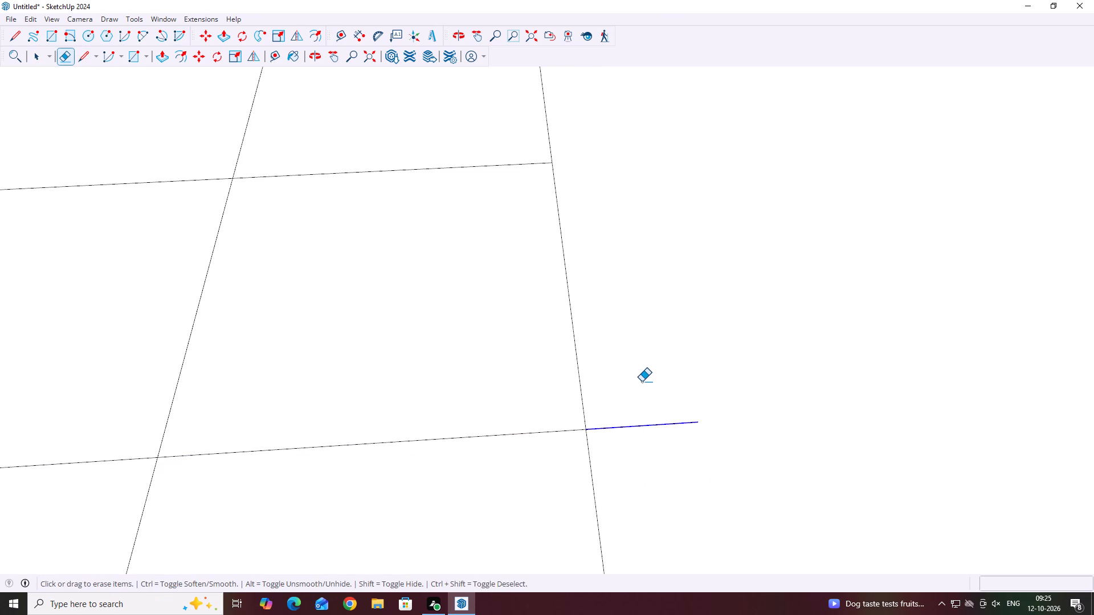
{"action": "left_click_drag", "start_coordinate": [642, 382], "coordinate": [642, 375]}
{"action": "scroll", "coordinate": [642, 375], "scroll_direction": "down", "scroll_amount": 20}
{"action": "scroll", "coordinate": [642, 375], "scroll_direction": "down", "scroll_amount": 17}
{"action": "middle_click_drag", "start_coordinate": [671, 293], "coordinate": [549, 294]}
{"action": "scroll", "coordinate": [630, 302], "scroll_direction": "down", "scroll_amount": 1}
{"action": "key", "text": "space"}
Copy the new cross-partition's front edge in the narrow bay 11'6" along the green axis toward the front wall.
{"action": "scroll", "coordinate": [476, 262], "scroll_direction": "up", "scroll_amount": 1}
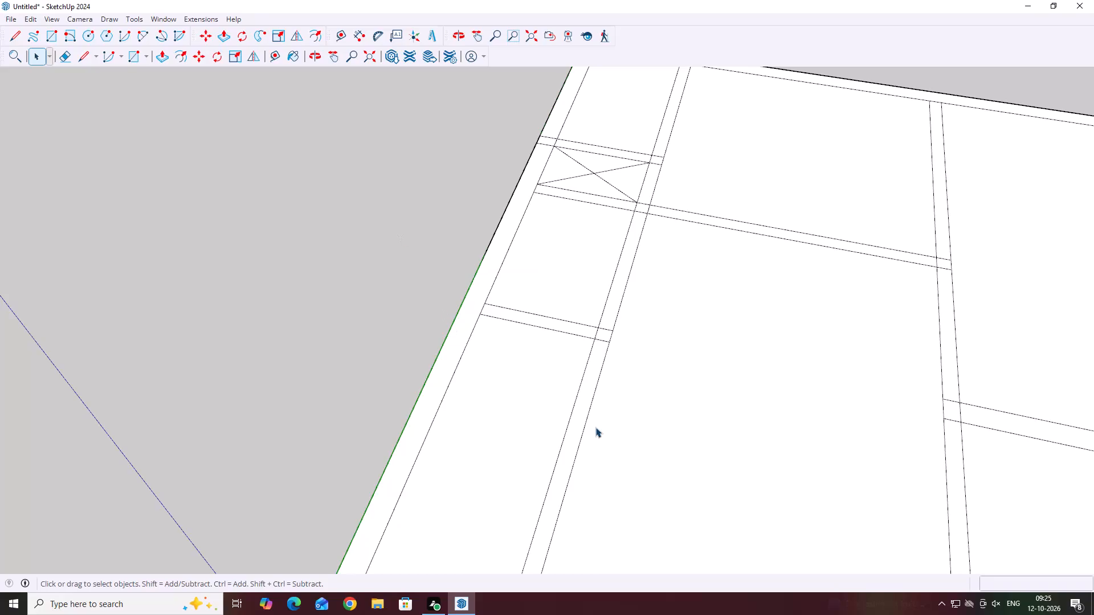
{"action": "middle_click_drag", "start_coordinate": [555, 350], "coordinate": [677, 334]}
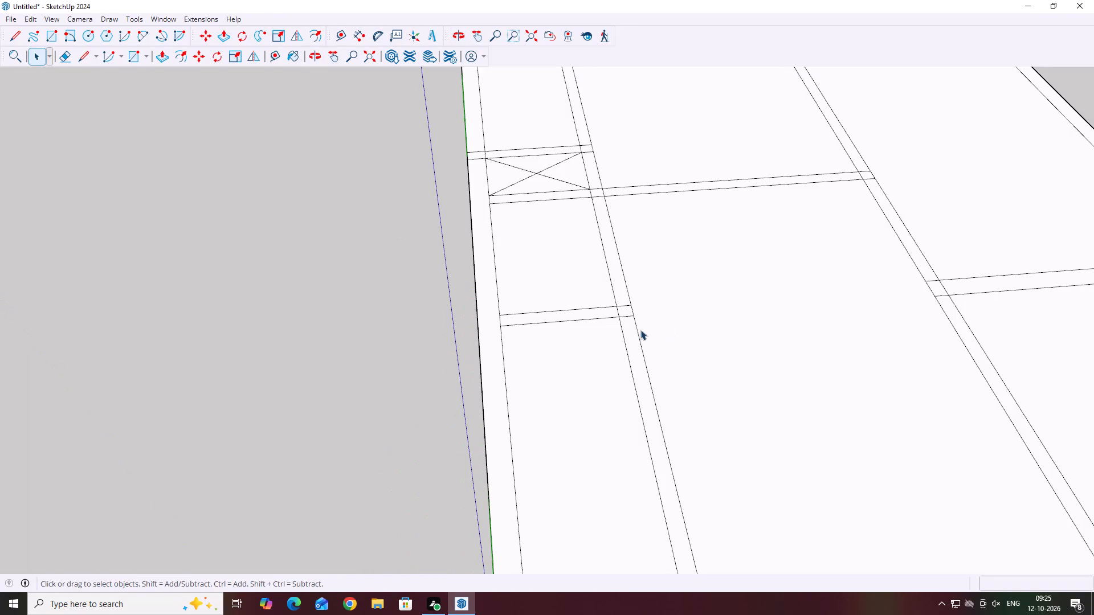
{"action": "scroll", "coordinate": [618, 331], "scroll_direction": "up", "scroll_amount": 8}
{"action": "left_click", "coordinate": [610, 309]}
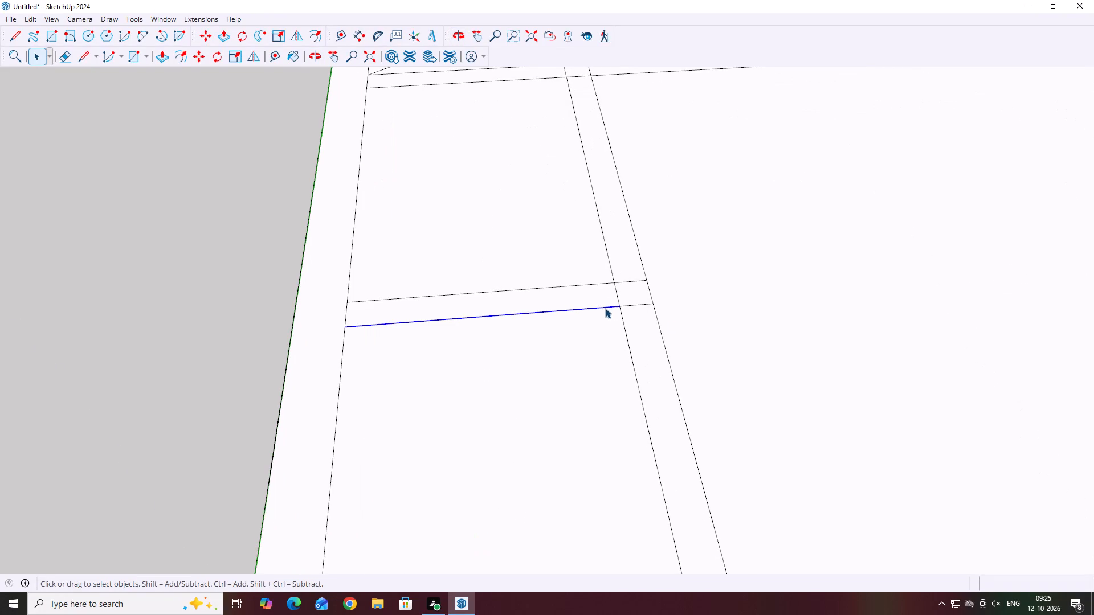
{"action": "key", "text": "m"}
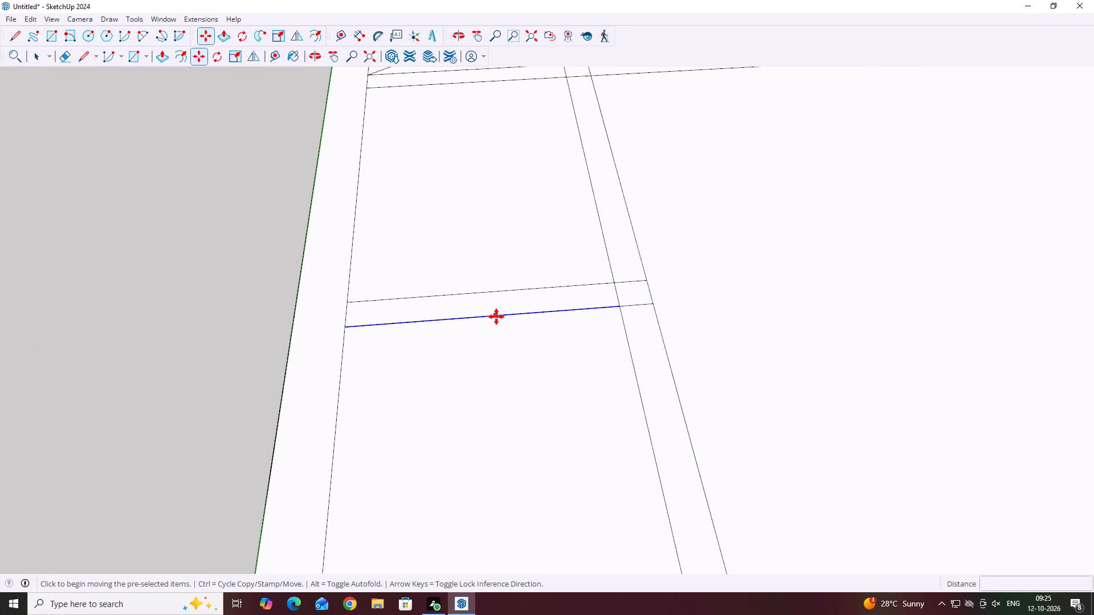
{"action": "left_click", "coordinate": [486, 315]}
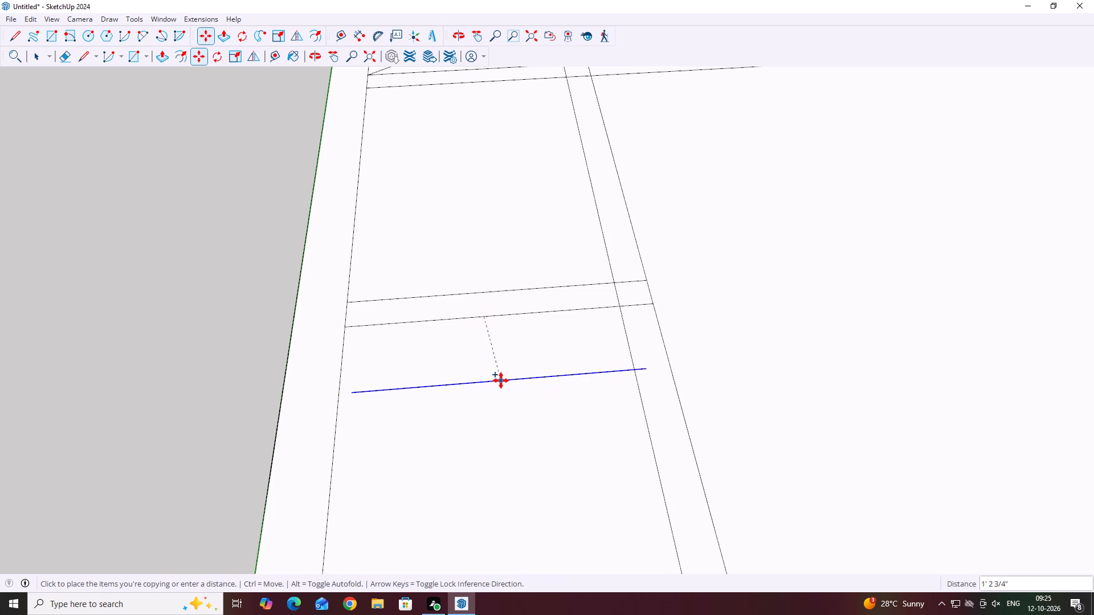
{"action": "scroll", "coordinate": [499, 383], "scroll_direction": "down", "scroll_amount": 6}
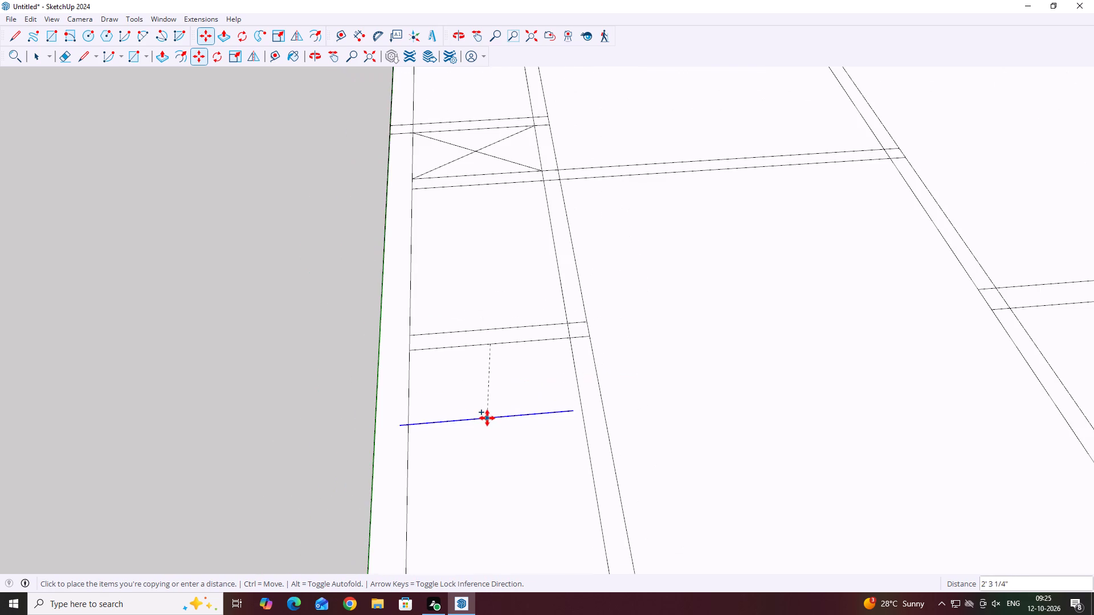
{"action": "scroll", "coordinate": [487, 418], "scroll_direction": "down", "scroll_amount": 4}
{"action": "type", "text": "11"}
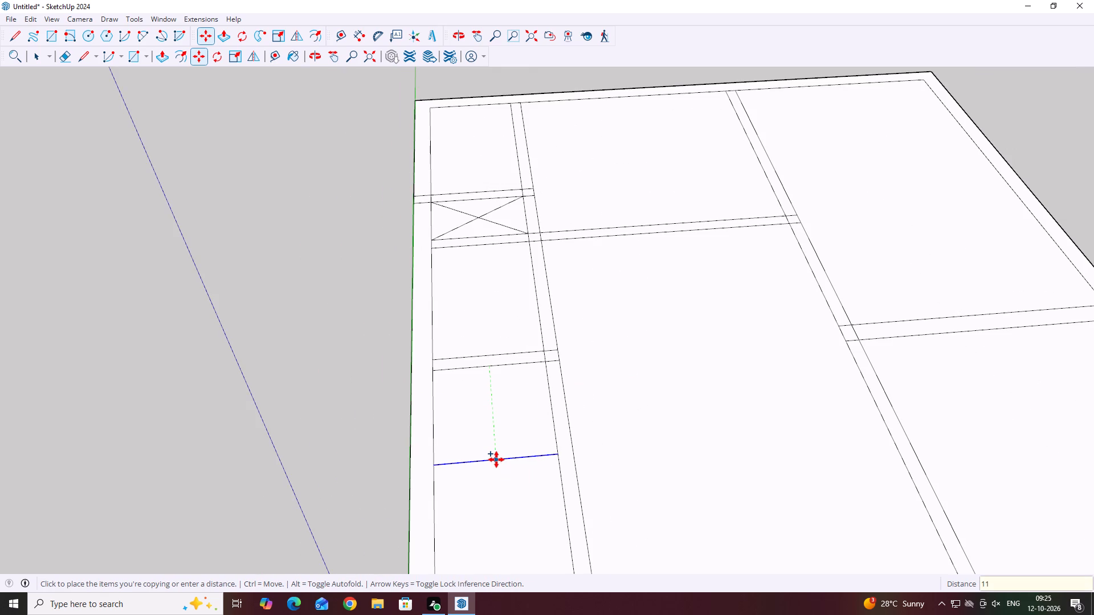
{"action": "type", "text": "'66"}
{"action": "key", "text": "BackSpace"}
{"action": "key", "text": "Return"}
Examine where the copied edge sits against the front wall's inner face and the surrounding partition layout.
{"action": "scroll", "coordinate": [618, 390], "scroll_direction": "down", "scroll_amount": 7}
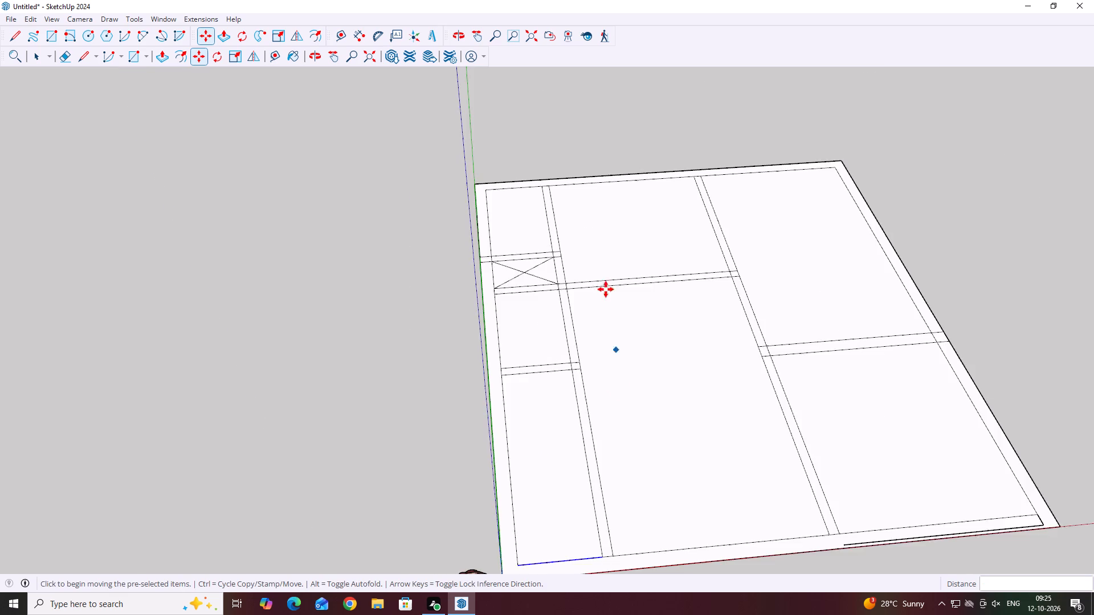
{"action": "scroll", "coordinate": [571, 226], "scroll_direction": "down", "scroll_amount": 9}
{"action": "middle_click_drag", "start_coordinate": [575, 376], "coordinate": [533, 437]}
{"action": "scroll", "coordinate": [566, 368], "scroll_direction": "up", "scroll_amount": 11}
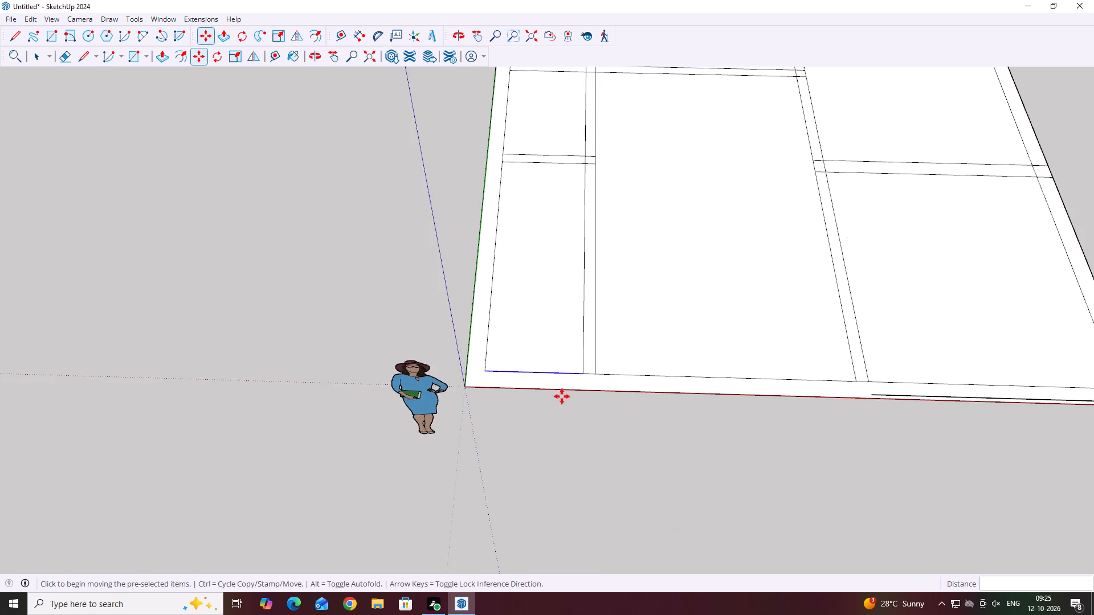
{"action": "scroll", "coordinate": [562, 396], "scroll_direction": "up", "scroll_amount": 6}
{"action": "scroll", "coordinate": [573, 346], "scroll_direction": "up", "scroll_amount": 1}
{"action": "middle_click_drag", "start_coordinate": [579, 383], "coordinate": [618, 371]}
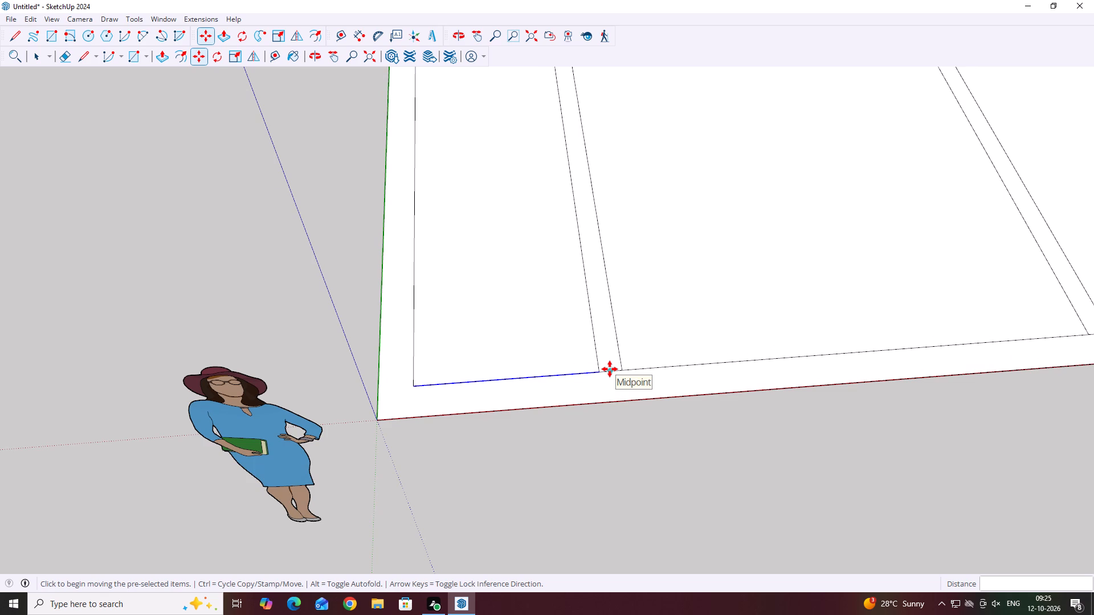
{"action": "scroll", "coordinate": [540, 386], "scroll_direction": "down", "scroll_amount": 5}
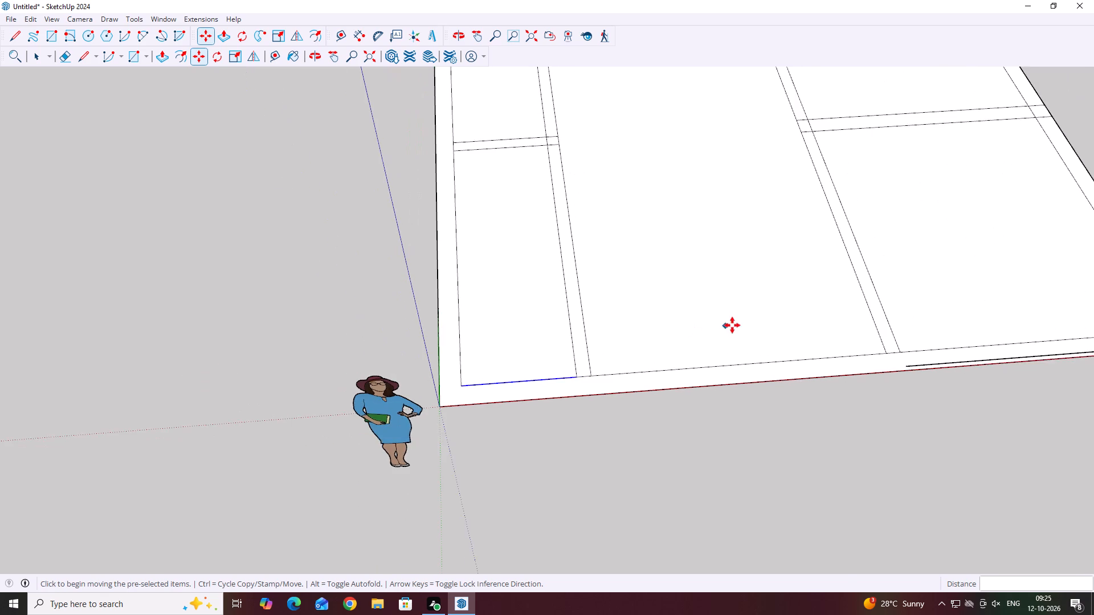
{"action": "middle_click_drag", "start_coordinate": [733, 325], "coordinate": [732, 258]}
{"action": "scroll", "coordinate": [676, 239], "scroll_direction": "down", "scroll_amount": 4}
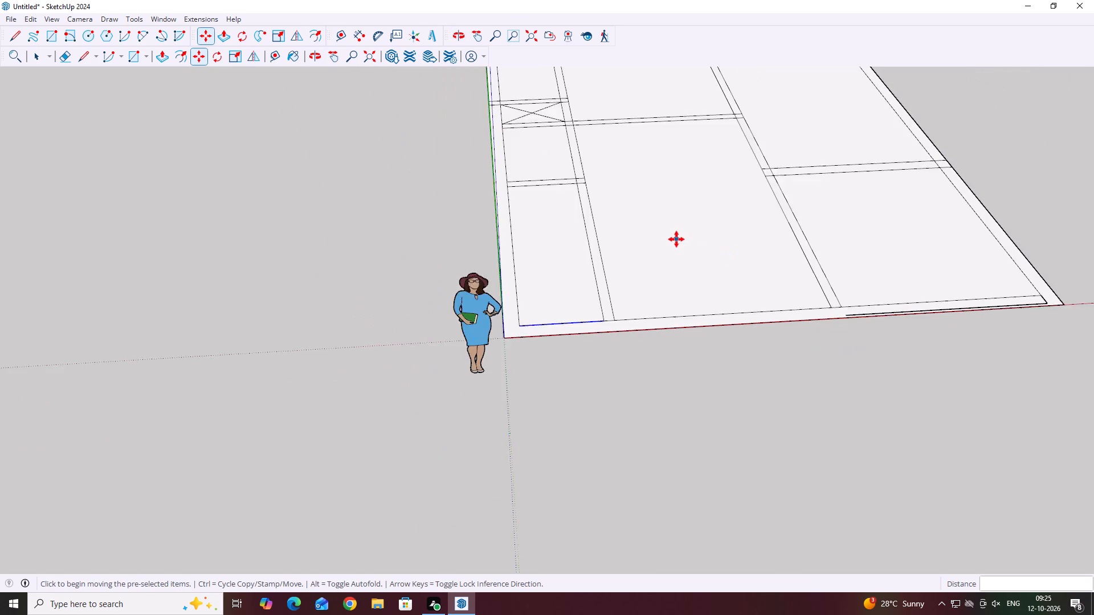
{"action": "scroll", "coordinate": [676, 239], "scroll_direction": "down", "scroll_amount": 1}
{"action": "middle_click_drag", "start_coordinate": [785, 274], "coordinate": [791, 355]}
{"action": "scroll", "coordinate": [859, 304], "scroll_direction": "up", "scroll_amount": 4}
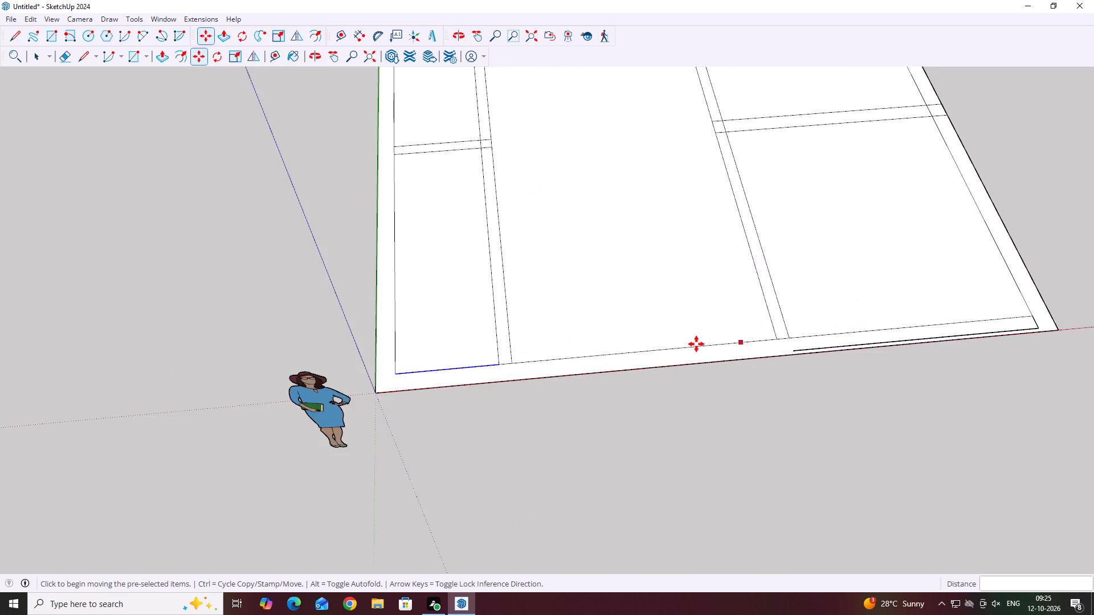
Delete the long stray line lying within the front wall's thickness, below the bay farthest from the origin.
{"action": "scroll", "coordinate": [695, 344], "scroll_direction": "up", "scroll_amount": 6}
{"action": "middle_click_drag", "start_coordinate": [581, 323], "coordinate": [570, 364]}
{"action": "scroll", "coordinate": [570, 364], "scroll_direction": "down", "scroll_amount": 3}
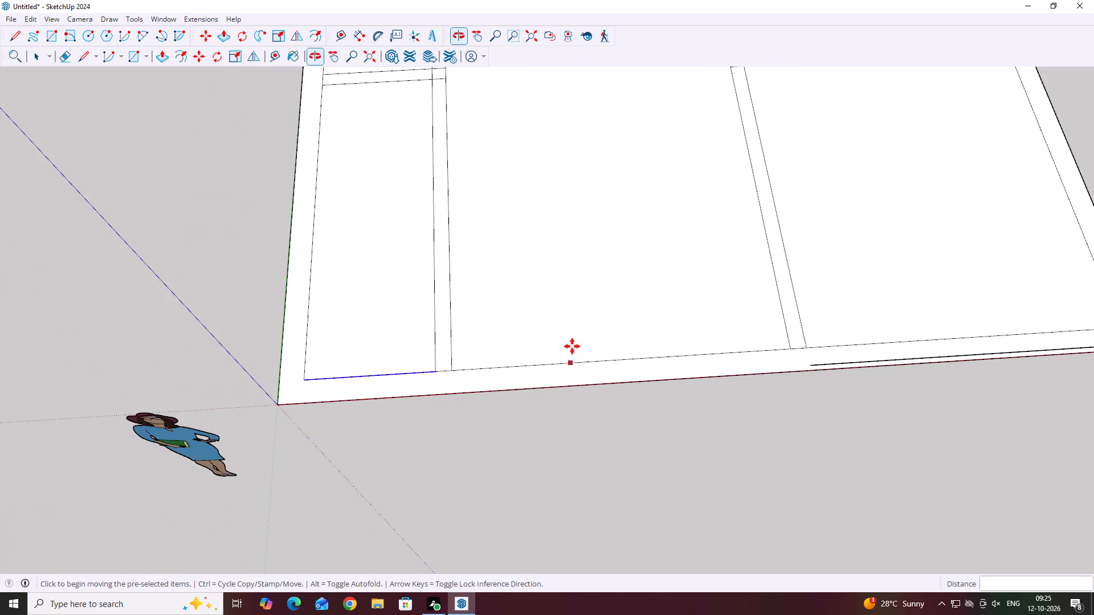
{"action": "scroll", "coordinate": [570, 316], "scroll_direction": "down", "scroll_amount": 7}
{"action": "key", "text": "space"}
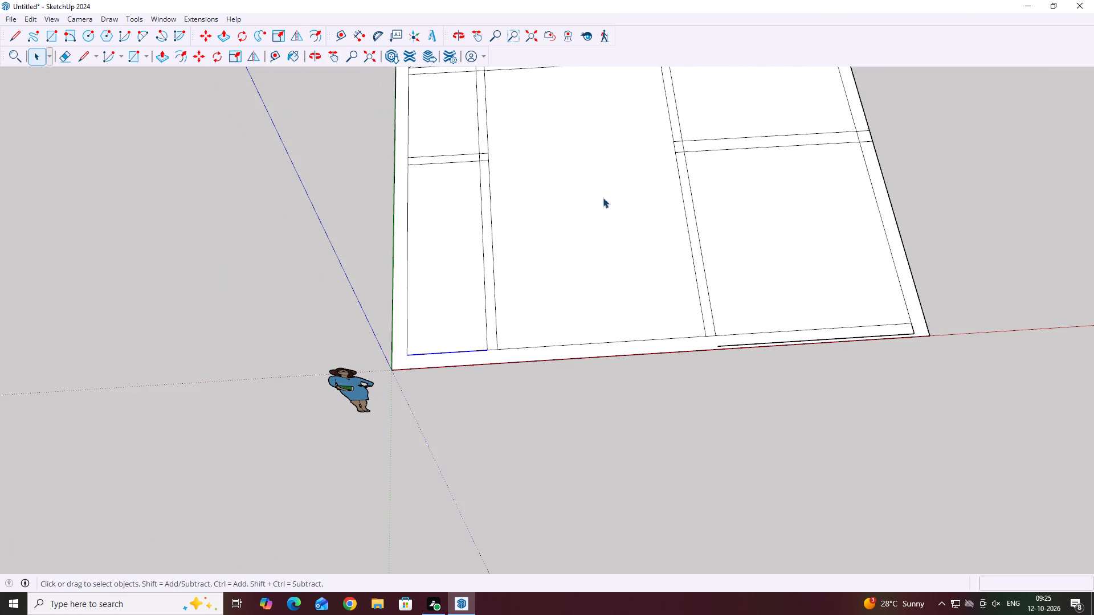
{"action": "scroll", "coordinate": [842, 347], "scroll_direction": "up", "scroll_amount": 5}
{"action": "scroll", "coordinate": [686, 334], "scroll_direction": "up", "scroll_amount": 4}
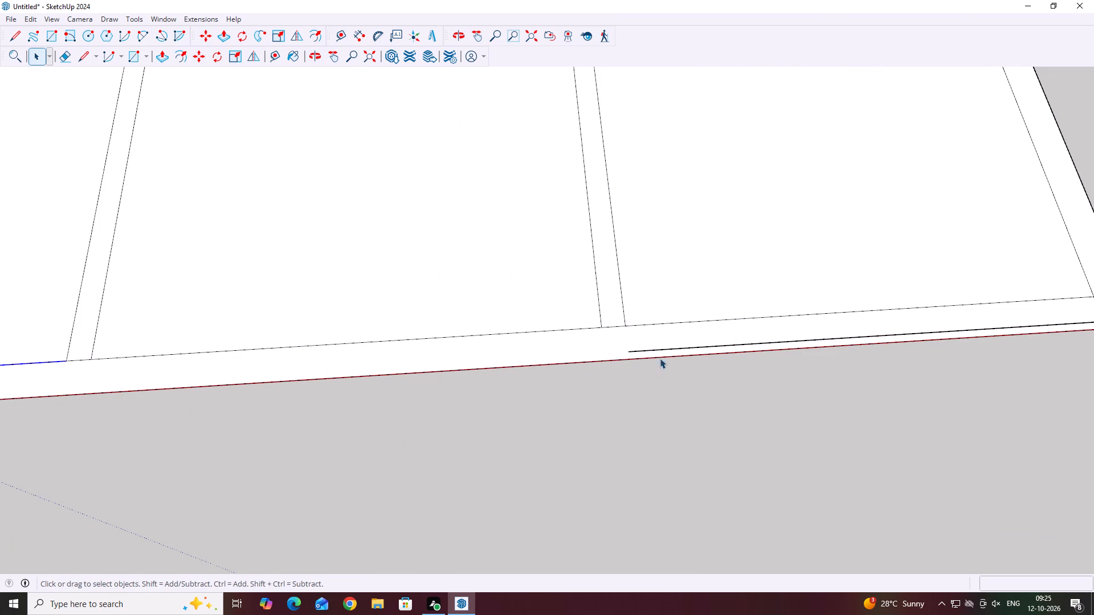
{"action": "left_click", "coordinate": [666, 349]}
{"action": "scroll", "coordinate": [585, 334], "scroll_direction": "down", "scroll_amount": 4}
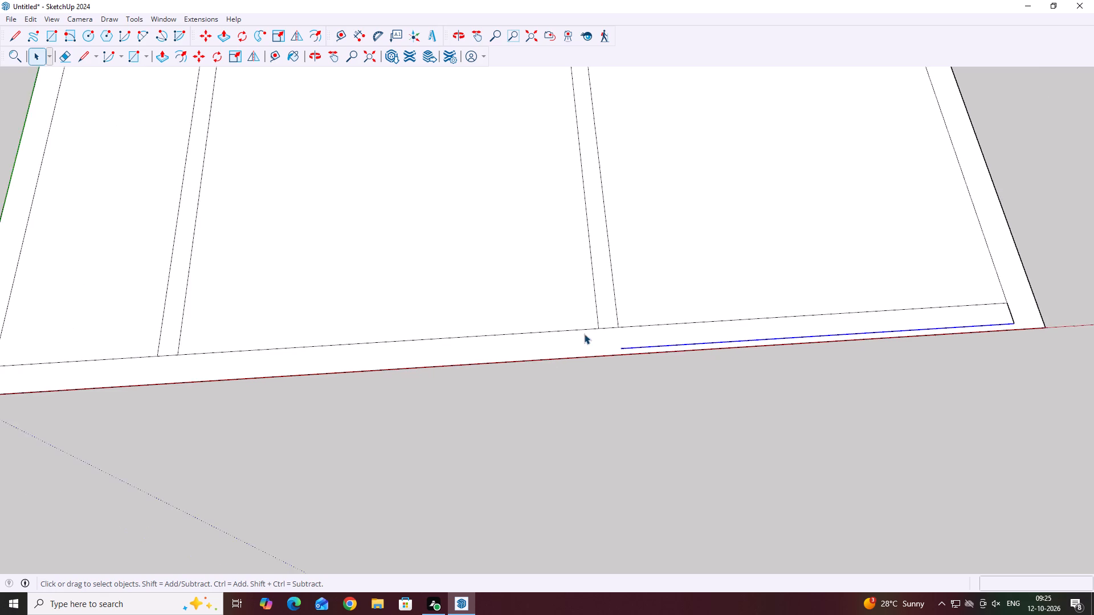
{"action": "scroll", "coordinate": [584, 334], "scroll_direction": "down", "scroll_amount": 1}
{"action": "key", "text": "Delete"}
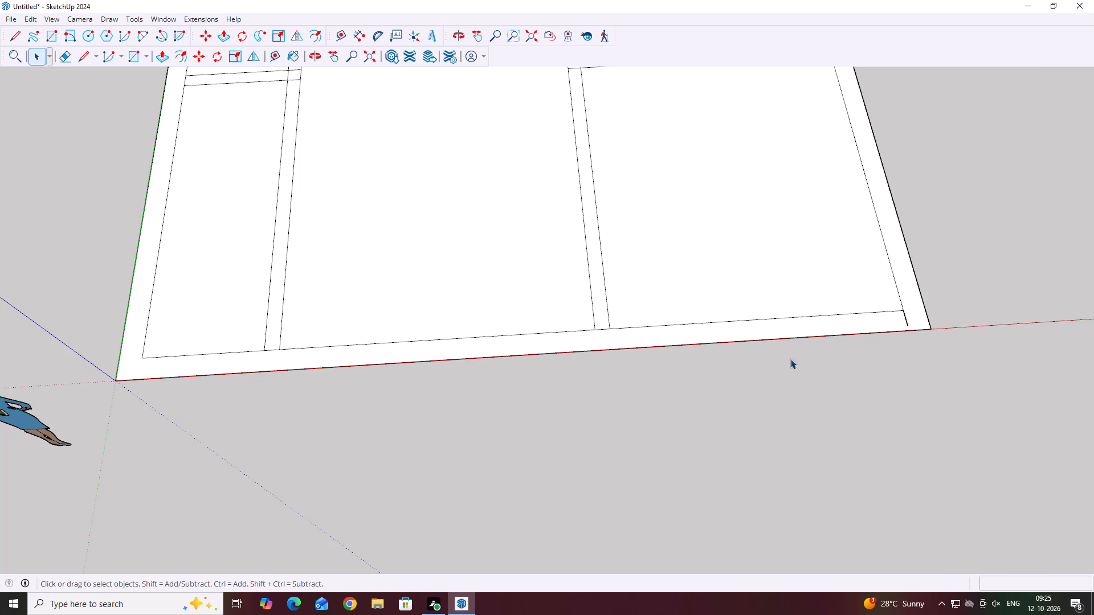
Delete the short stub running from the far bay's inner front corner into the front wall.
{"action": "scroll", "coordinate": [867, 322], "scroll_direction": "up", "scroll_amount": 7}
{"action": "left_click", "coordinate": [916, 317]}
{"action": "left_click", "coordinate": [917, 322]}
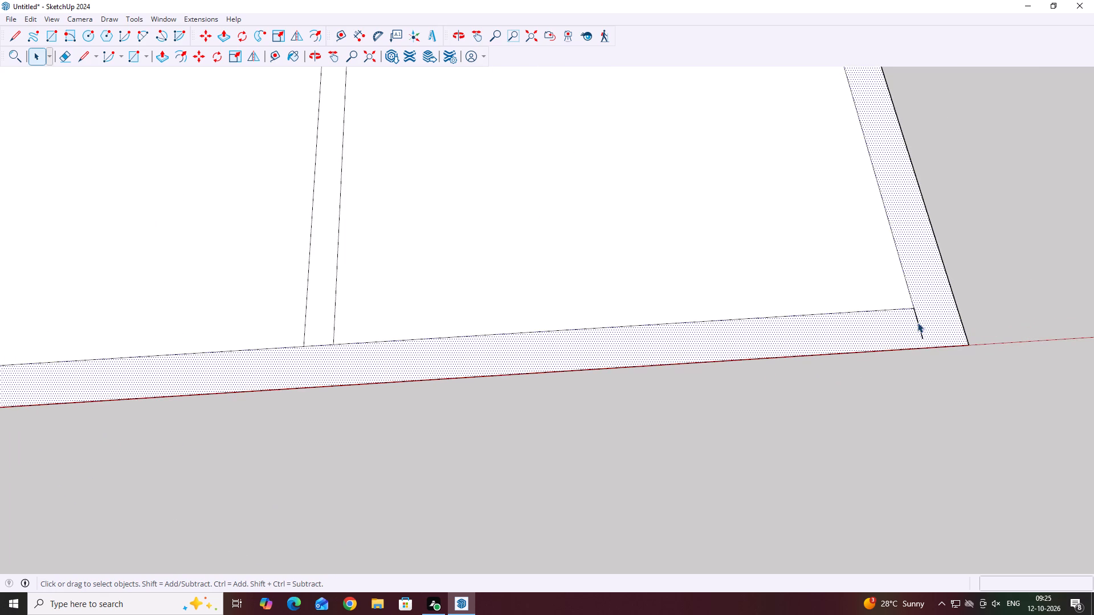
{"action": "key", "text": "Delete"}
Draw a 9" line across the front wall, extending the second long partition's far-bay face to the outer edge.
{"action": "scroll", "coordinate": [900, 318], "scroll_direction": "down", "scroll_amount": 7}
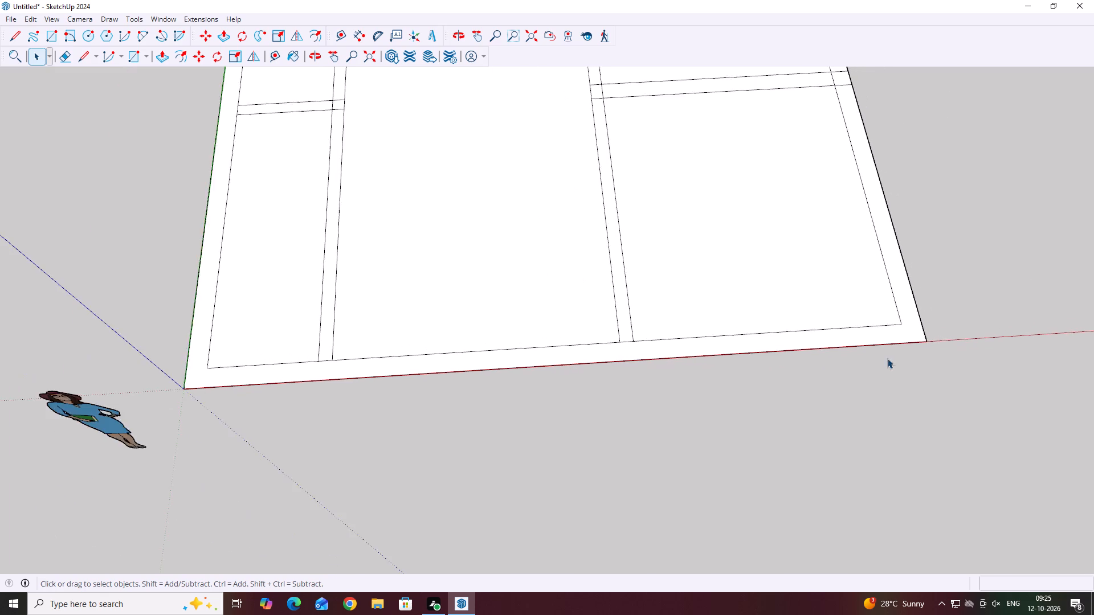
{"action": "scroll", "coordinate": [887, 358], "scroll_direction": "down", "scroll_amount": 8}
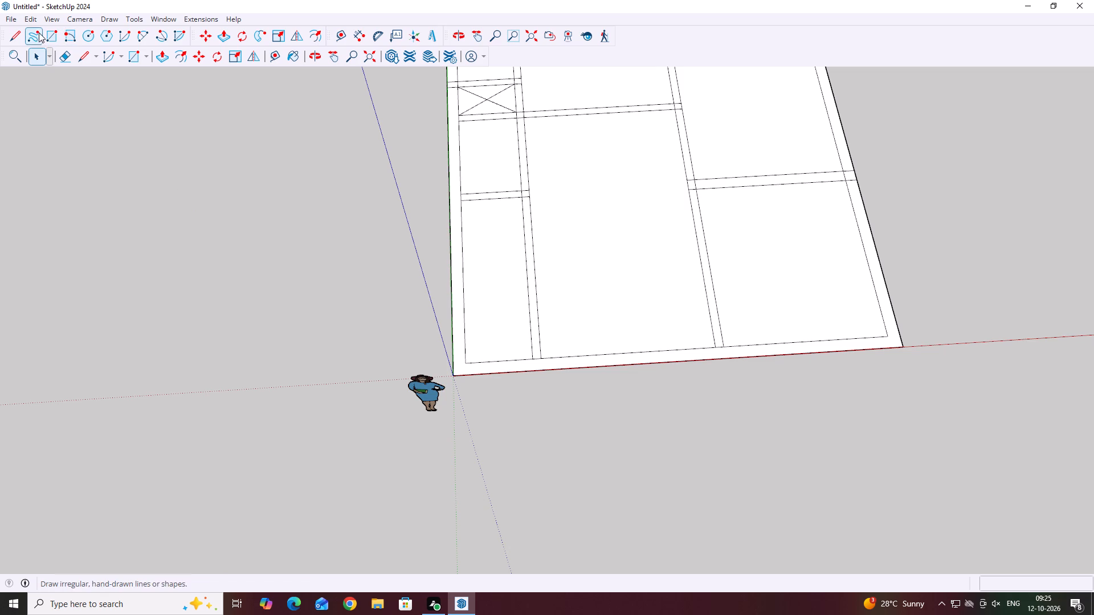
{"action": "left_click", "coordinate": [14, 31]}
{"action": "scroll", "coordinate": [736, 343], "scroll_direction": "up", "scroll_amount": 7}
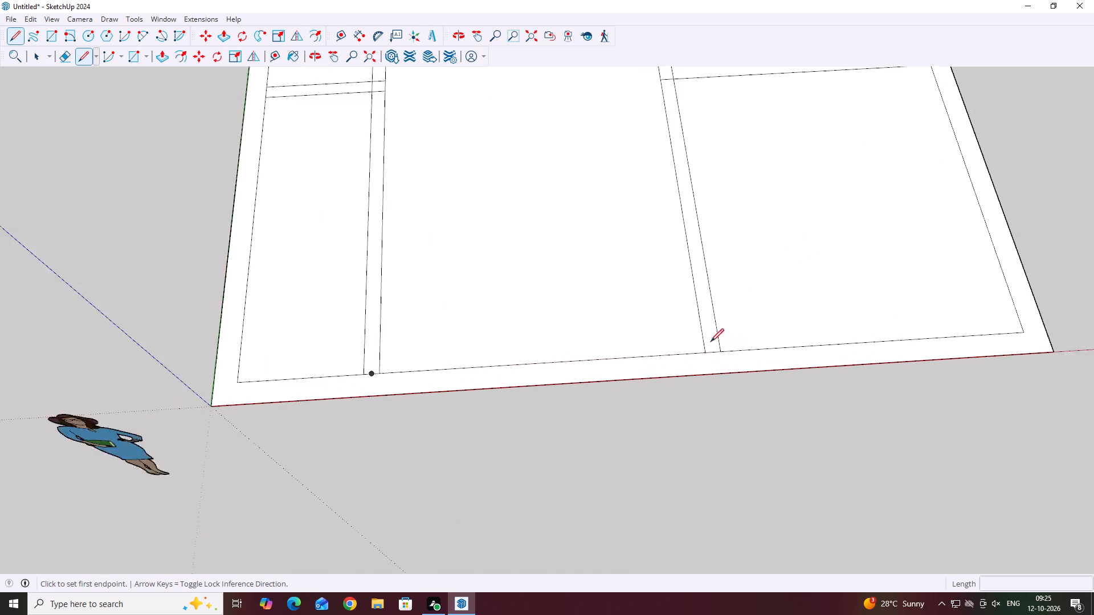
{"action": "scroll", "coordinate": [711, 342], "scroll_direction": "up", "scroll_amount": 5}
{"action": "left_click", "coordinate": [724, 350]}
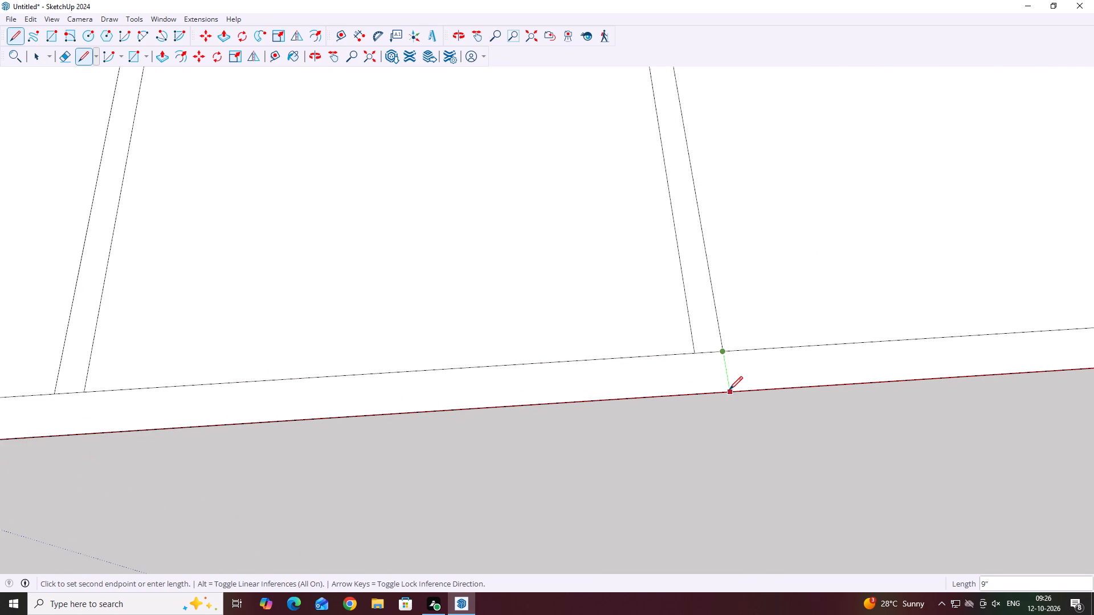
{"action": "left_click", "coordinate": [729, 390]}
Draw a 9" line from the far bay's inner front corner across the front wall to its outer edge.
{"action": "scroll", "coordinate": [647, 362], "scroll_direction": "down", "scroll_amount": 5}
{"action": "scroll", "coordinate": [696, 325], "scroll_direction": "down", "scroll_amount": 4}
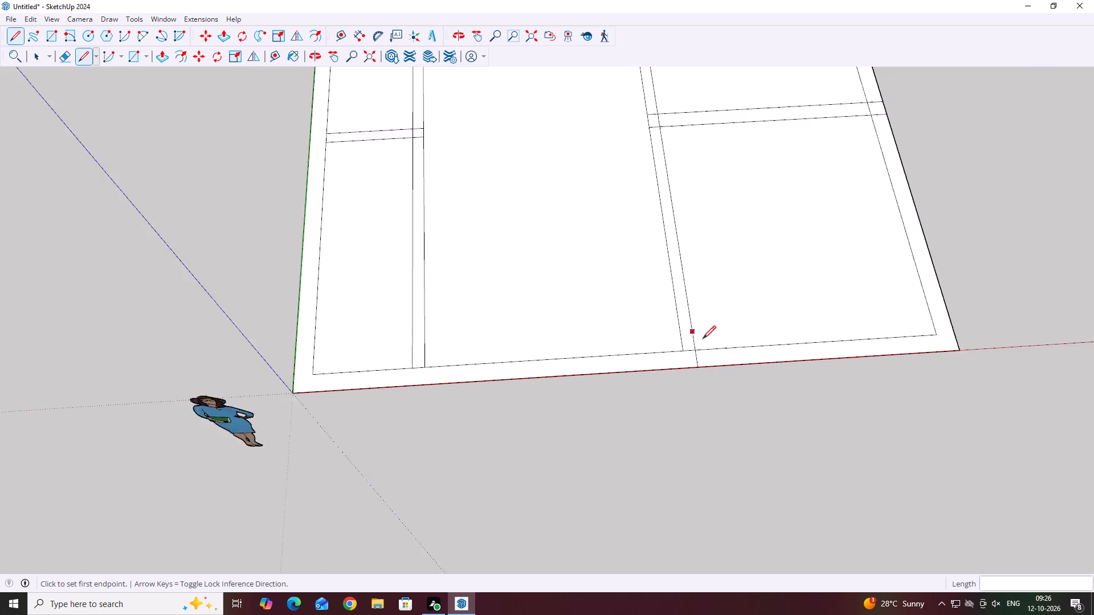
{"action": "scroll", "coordinate": [703, 339], "scroll_direction": "down", "scroll_amount": 5}
{"action": "scroll", "coordinate": [875, 355], "scroll_direction": "up", "scroll_amount": 3}
{"action": "scroll", "coordinate": [834, 301], "scroll_direction": "up", "scroll_amount": 9}
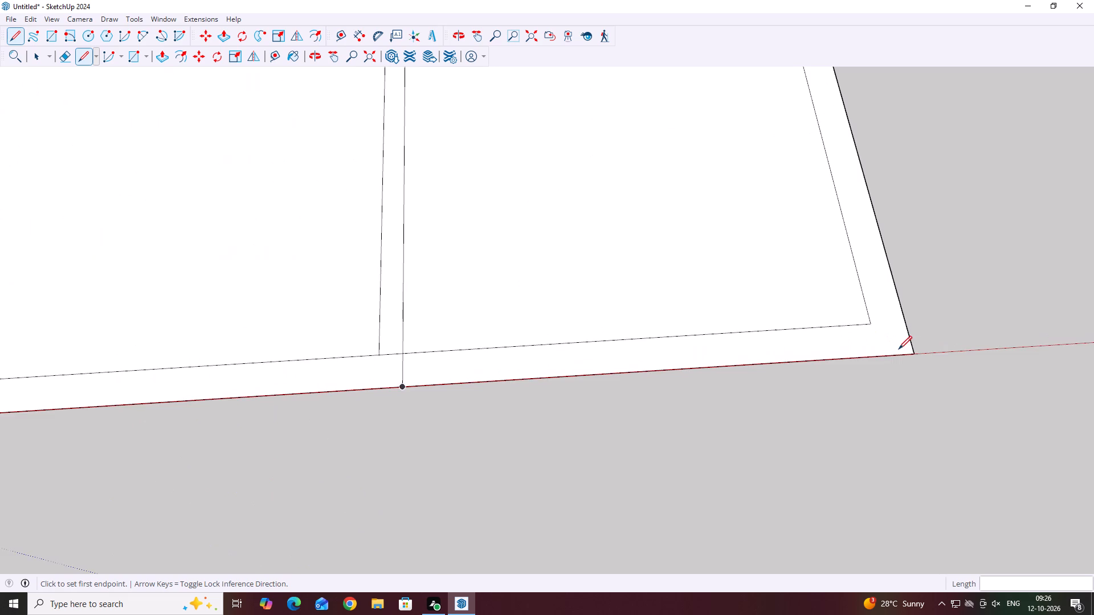
{"action": "scroll", "coordinate": [899, 349], "scroll_direction": "up", "scroll_amount": 7}
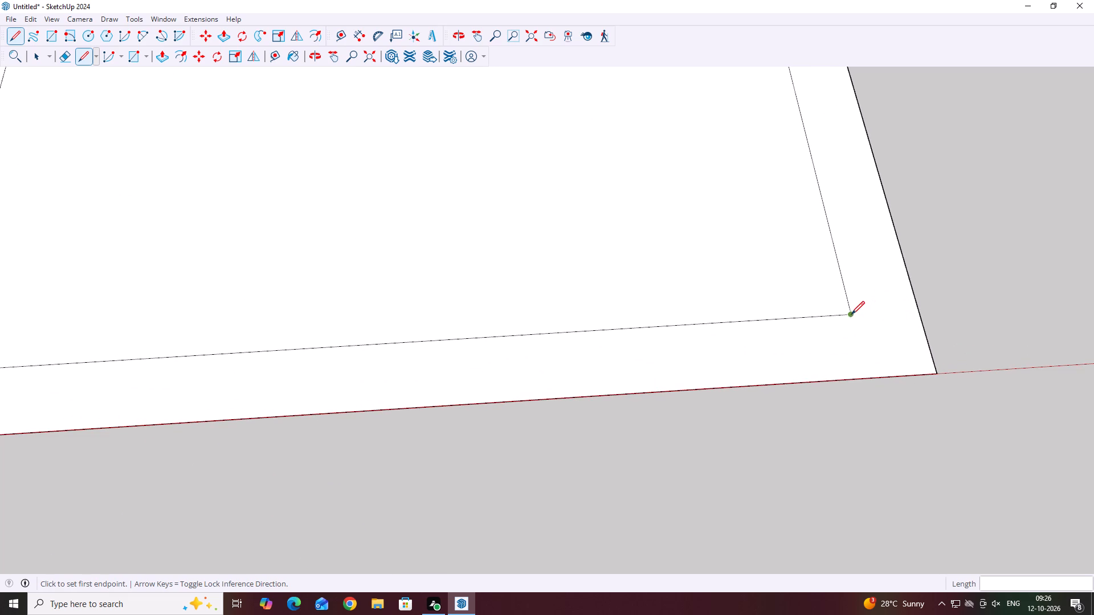
{"action": "left_click", "coordinate": [849, 314]}
{"action": "left_click", "coordinate": [868, 375]}
Draw a short line about 1 3/8" from the front wall's inner face along the second long partition's far-bay face.
{"action": "scroll", "coordinate": [882, 378], "scroll_direction": "down", "scroll_amount": 5}
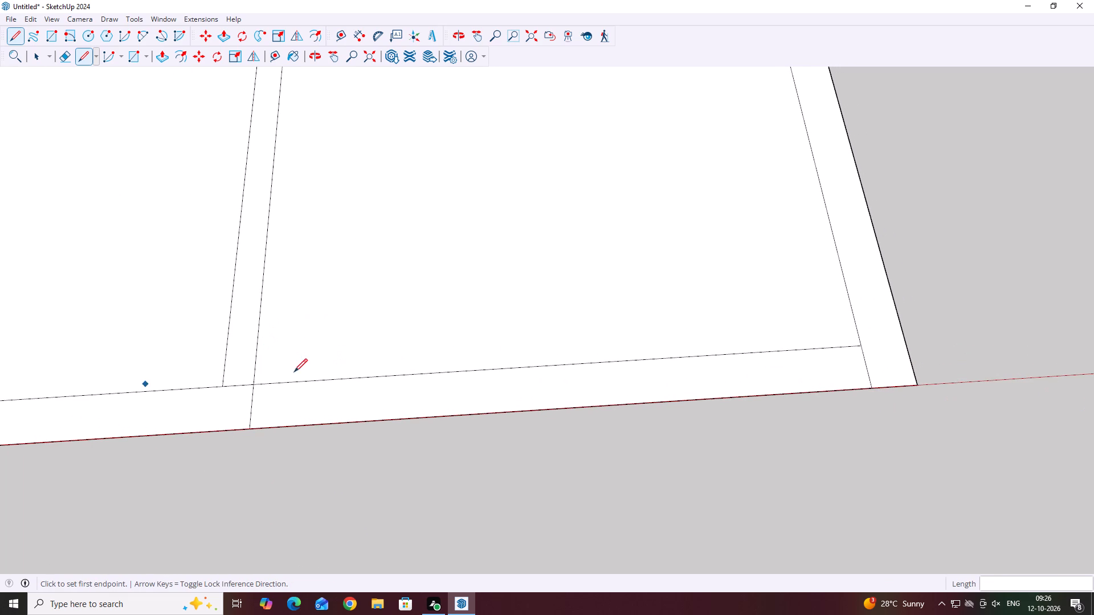
{"action": "scroll", "coordinate": [255, 379], "scroll_direction": "up", "scroll_amount": 9}
{"action": "scroll", "coordinate": [254, 378], "scroll_direction": "down", "scroll_amount": 1}
{"action": "scroll", "coordinate": [254, 378], "scroll_direction": "up", "scroll_amount": 3}
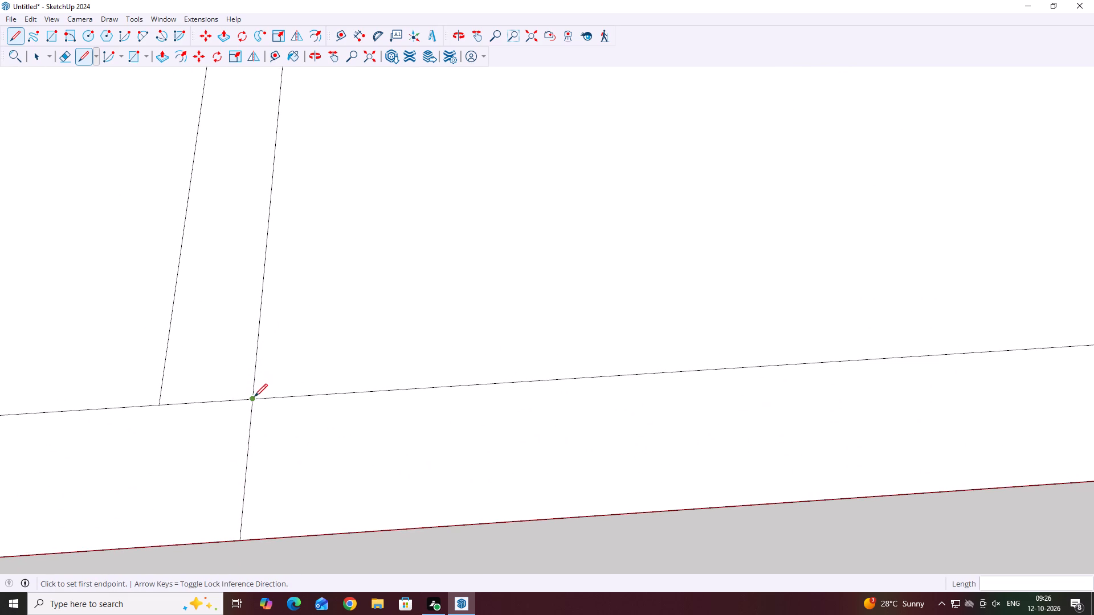
{"action": "left_click", "coordinate": [251, 396]}
{"action": "left_click", "coordinate": [252, 379]}
Draw a 10' line along the red axis from the short line's end to the outer side wall's inner face.
{"action": "scroll", "coordinate": [318, 371], "scroll_direction": "down", "scroll_amount": 16}
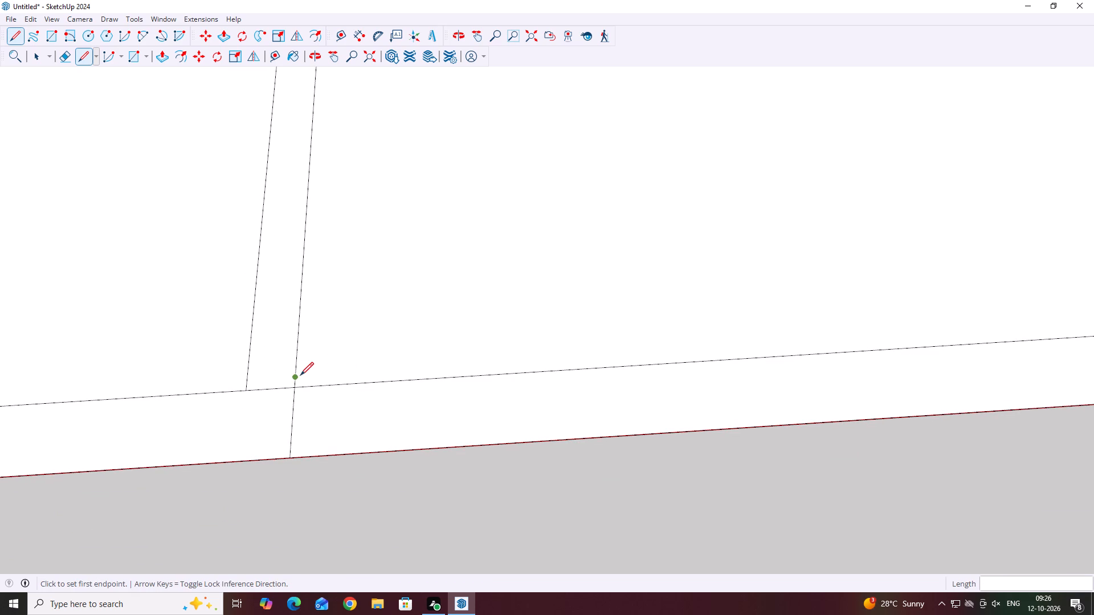
{"action": "left_click", "coordinate": [297, 375]}
{"action": "scroll", "coordinate": [322, 376], "scroll_direction": "down", "scroll_amount": 13}
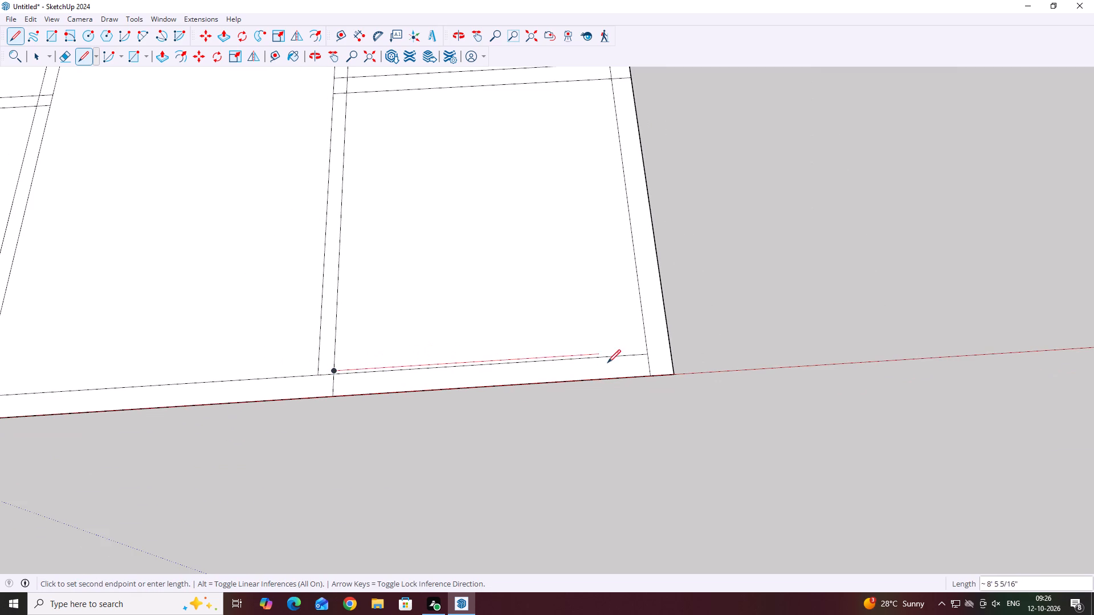
{"action": "scroll", "coordinate": [644, 345], "scroll_direction": "up", "scroll_amount": 8}
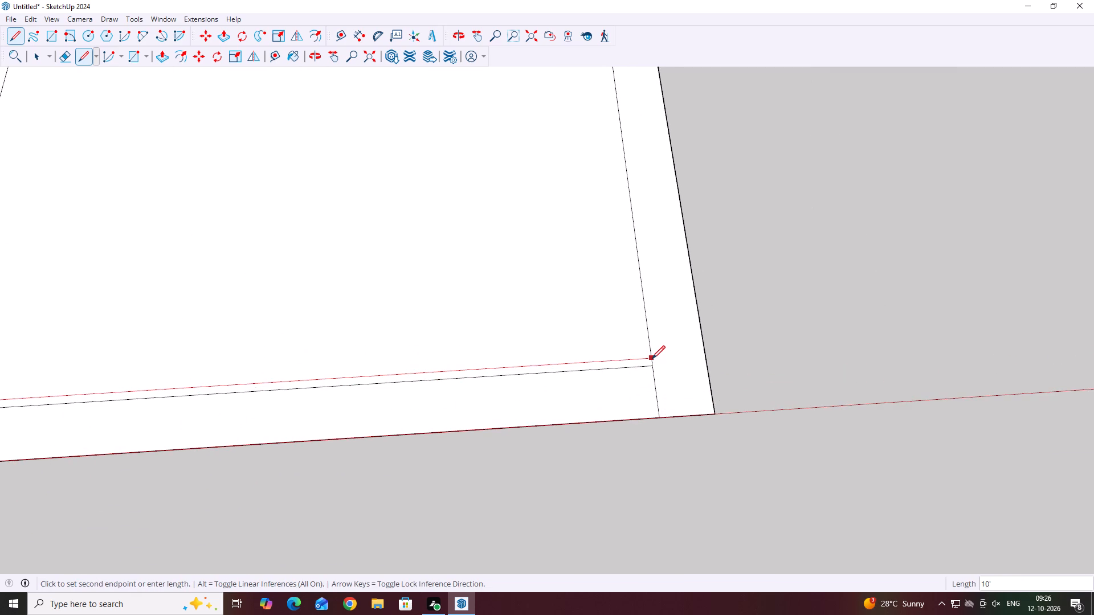
{"action": "scroll", "coordinate": [652, 359], "scroll_direction": "up", "scroll_amount": 3}
{"action": "left_click", "coordinate": [654, 358]}
Delete the original front-wall inner edge in the far bay, just in front of the new 10' line.
{"action": "scroll", "coordinate": [656, 377], "scroll_direction": "down", "scroll_amount": 7}
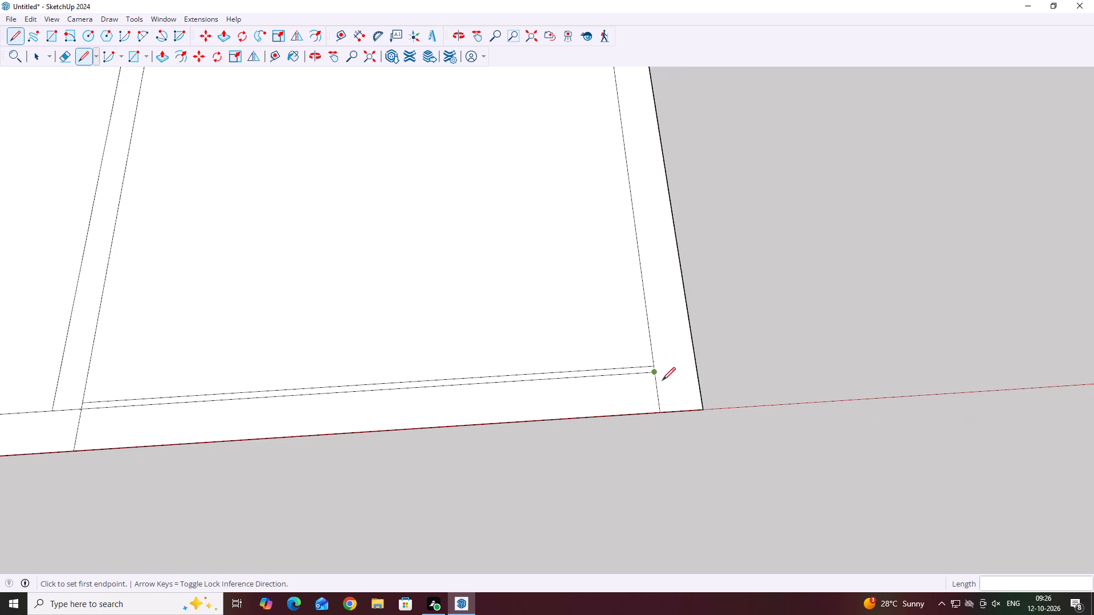
{"action": "scroll", "coordinate": [662, 380], "scroll_direction": "down", "scroll_amount": 13}
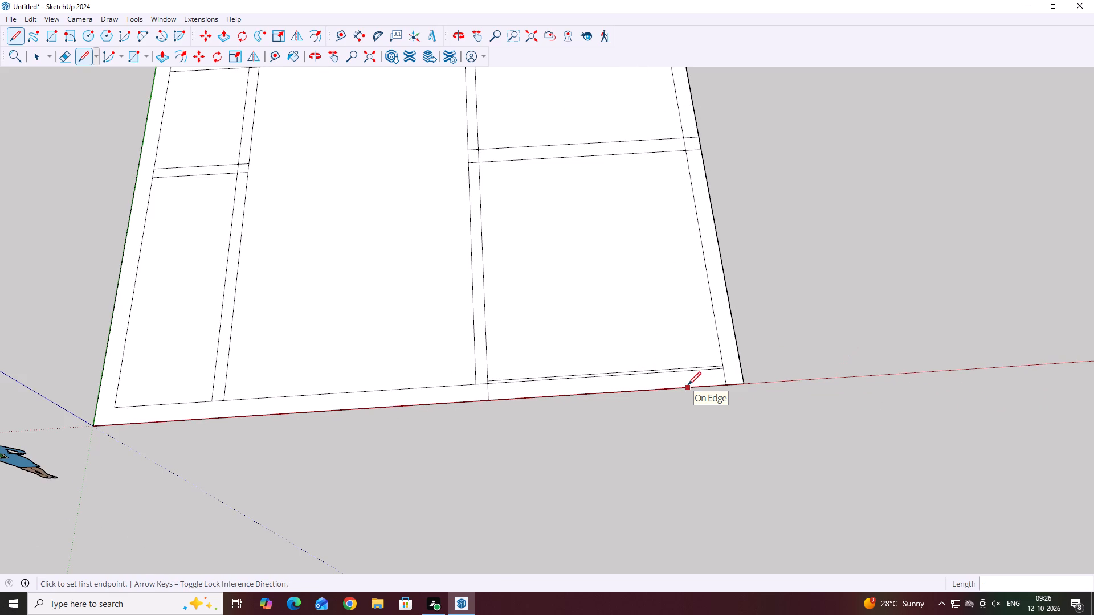
{"action": "key", "text": "space"}
{"action": "scroll", "coordinate": [667, 357], "scroll_direction": "up", "scroll_amount": 5}
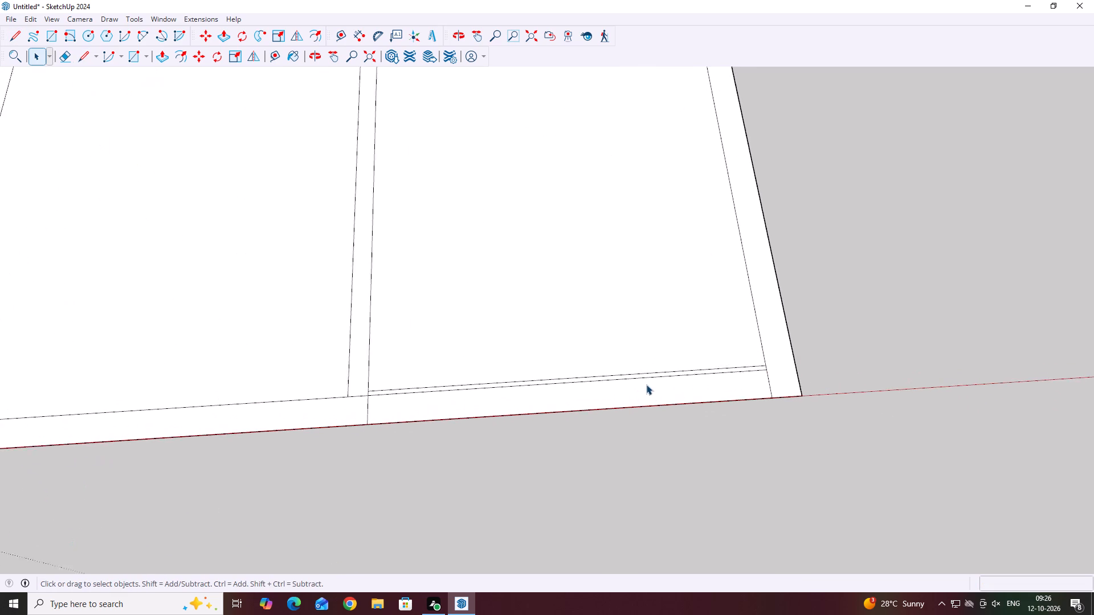
{"action": "scroll", "coordinate": [646, 384], "scroll_direction": "up", "scroll_amount": 3}
{"action": "left_click", "coordinate": [646, 373]}
{"action": "left_click", "coordinate": [647, 375]}
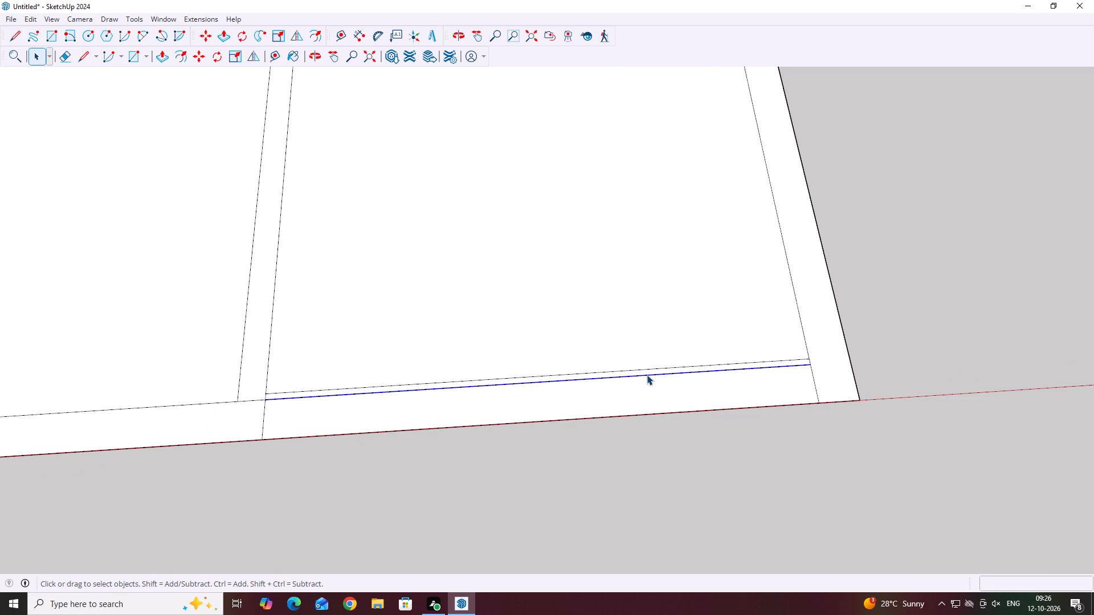
{"action": "key", "text": "Delete"}
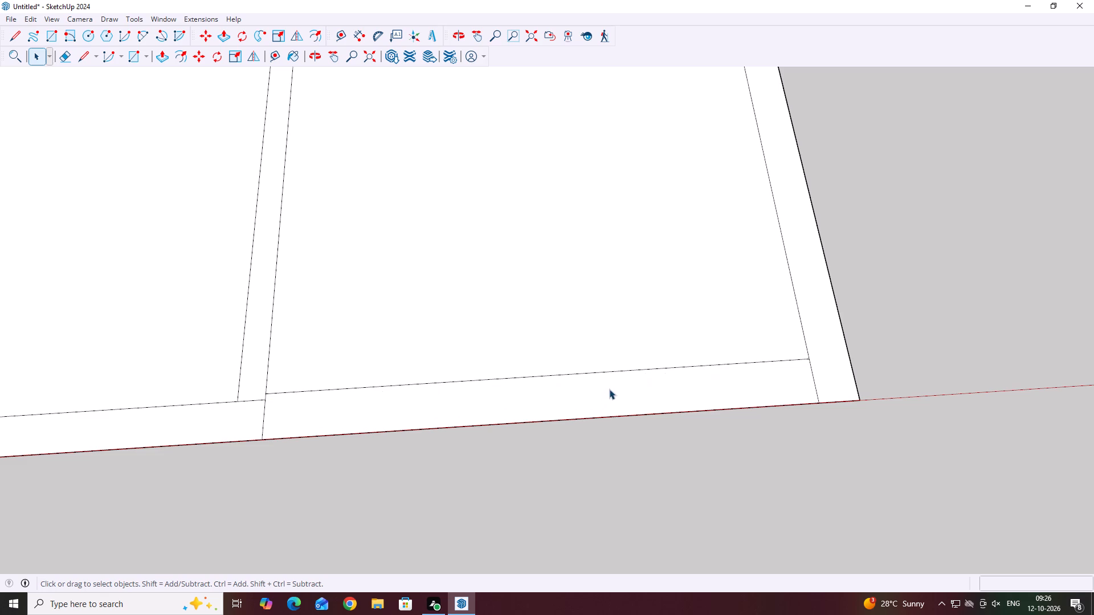
Copy the far bay's front-wall strip, face and edges, 10 3/8" inward along the second long partition, directly behind the original strip.
{"action": "left_click", "coordinate": [631, 368]}
{"action": "left_click", "coordinate": [627, 371]}
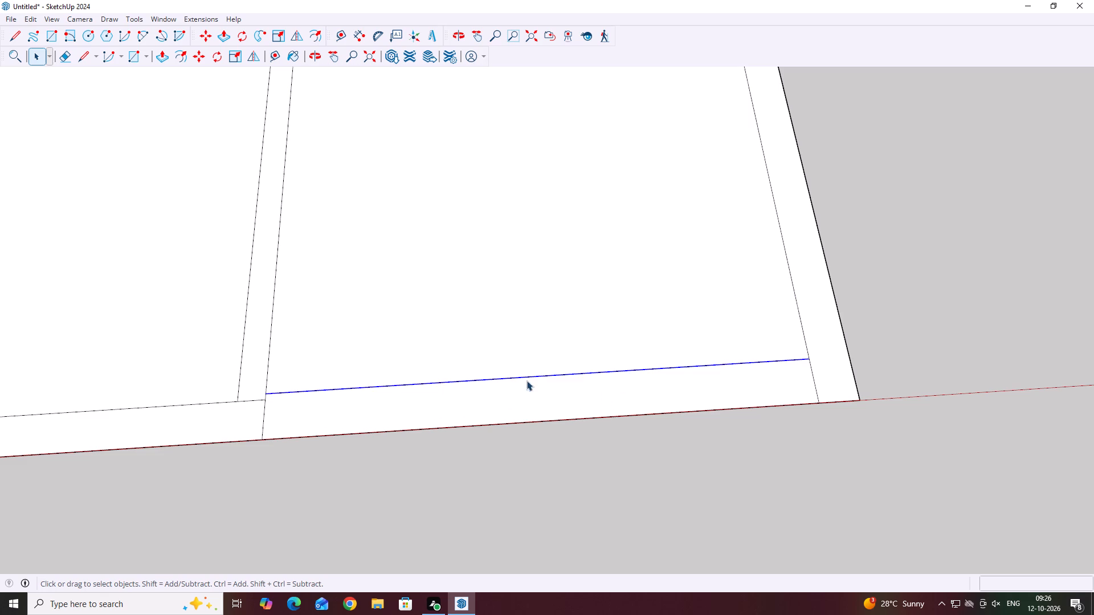
{"action": "left_click", "coordinate": [410, 429]}
{"action": "scroll", "coordinate": [267, 415], "scroll_direction": "up", "scroll_amount": 4}
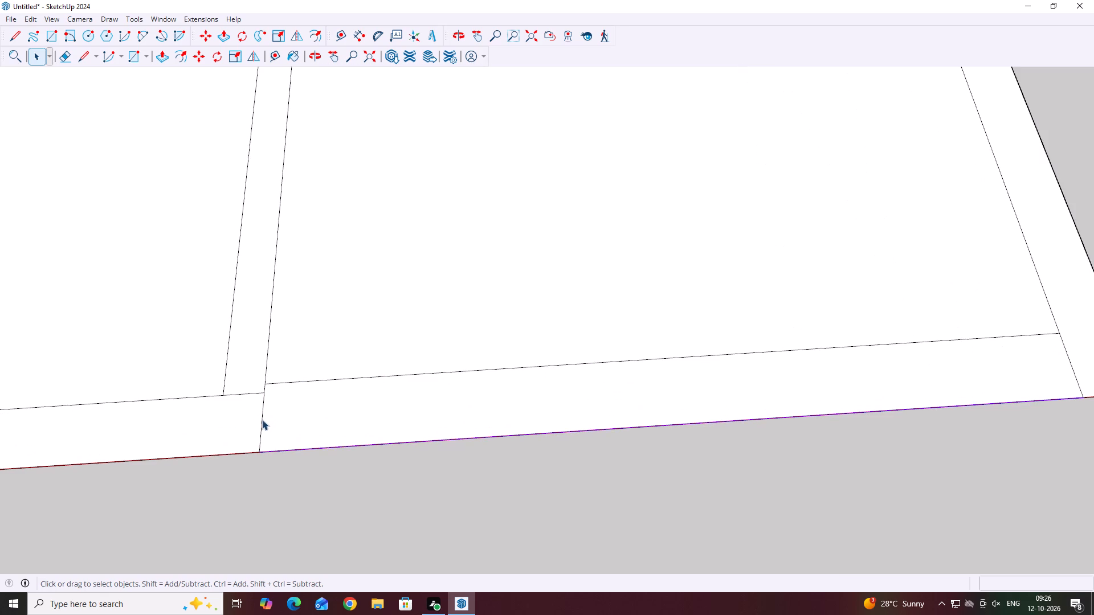
{"action": "left_click", "coordinate": [262, 420]}
{"action": "scroll", "coordinate": [378, 379], "scroll_direction": "down", "scroll_amount": 8}
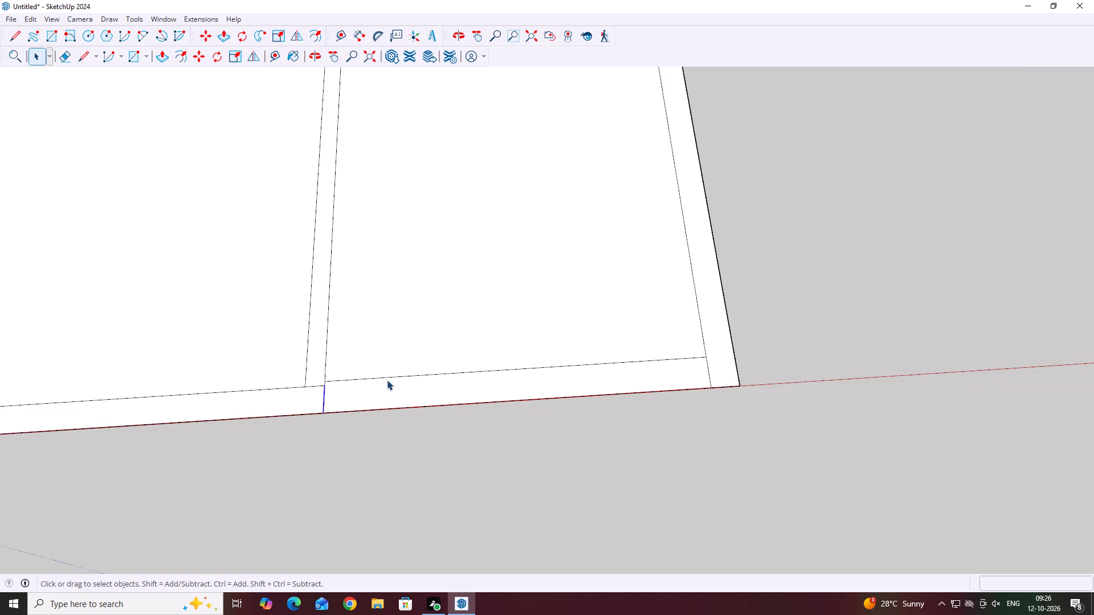
{"action": "scroll", "coordinate": [643, 384], "scroll_direction": "up", "scroll_amount": 2}
{"action": "scroll", "coordinate": [540, 400], "scroll_direction": "down", "scroll_amount": 4}
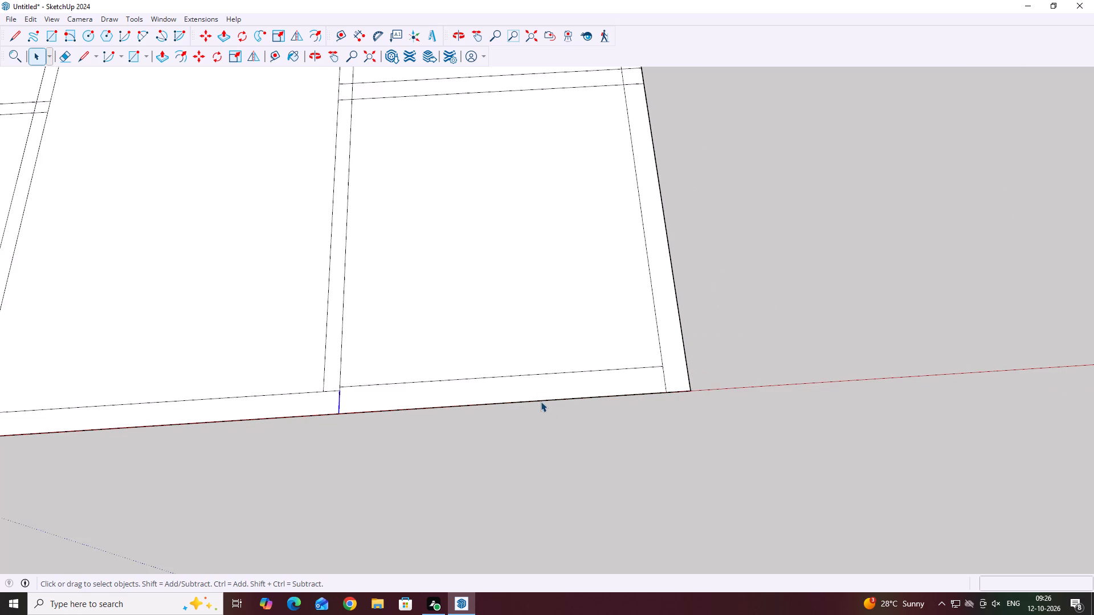
{"action": "scroll", "coordinate": [541, 401], "scroll_direction": "down", "scroll_amount": 5}
{"action": "scroll", "coordinate": [407, 395], "scroll_direction": "up", "scroll_amount": 6}
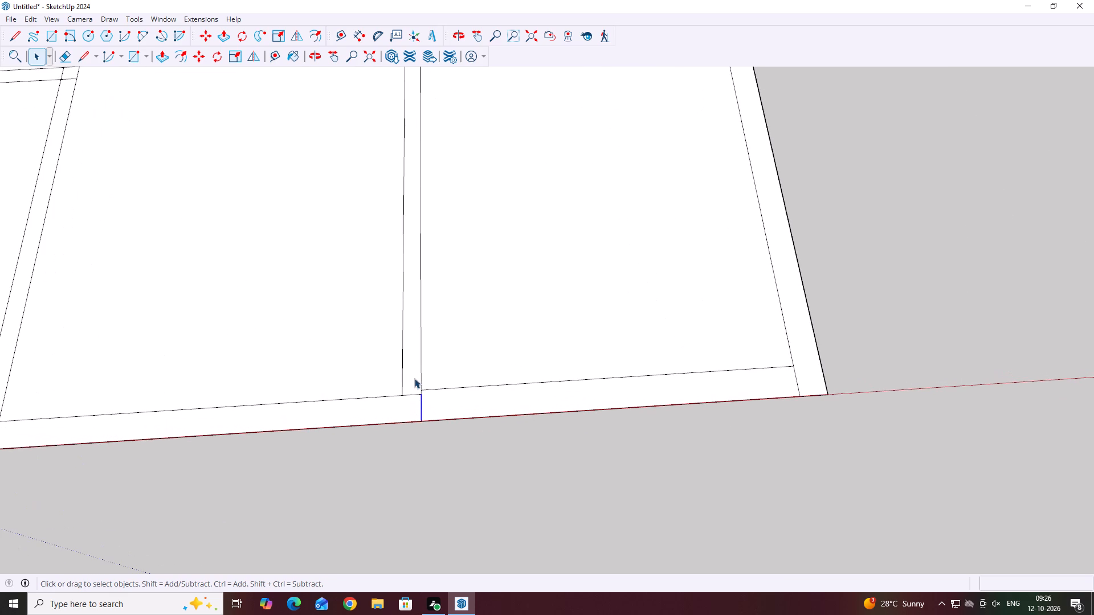
{"action": "left_click_drag", "start_coordinate": [411, 378], "coordinate": [837, 415]}
{"action": "left_click_drag", "start_coordinate": [413, 368], "coordinate": [905, 494]}
{"action": "left_click_drag", "start_coordinate": [411, 367], "coordinate": [786, 386]}
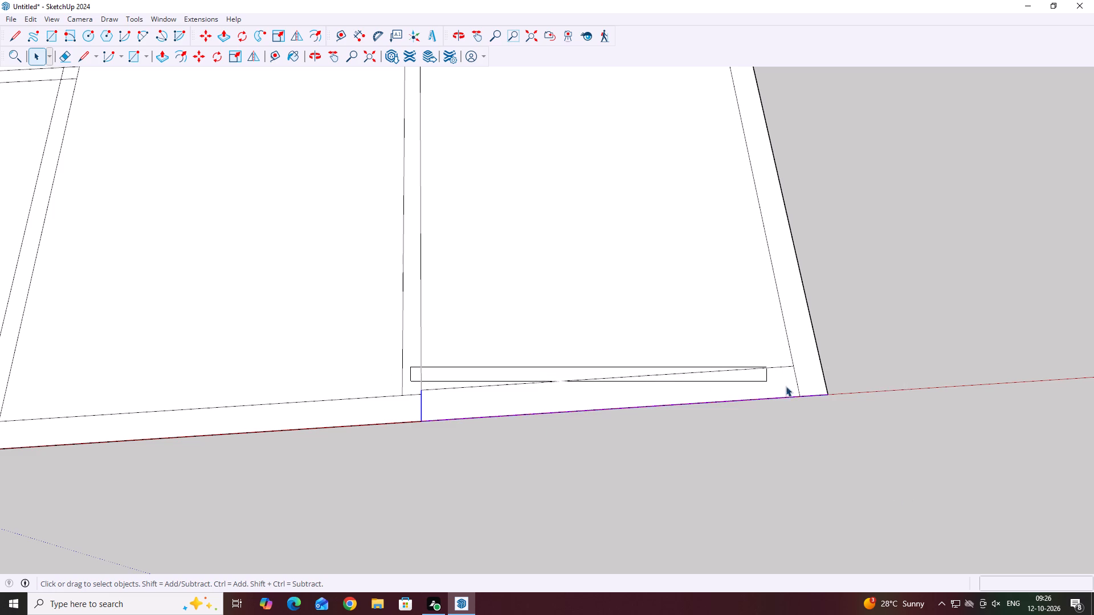
{"action": "left_click_drag", "start_coordinate": [786, 386], "coordinate": [919, 438]}
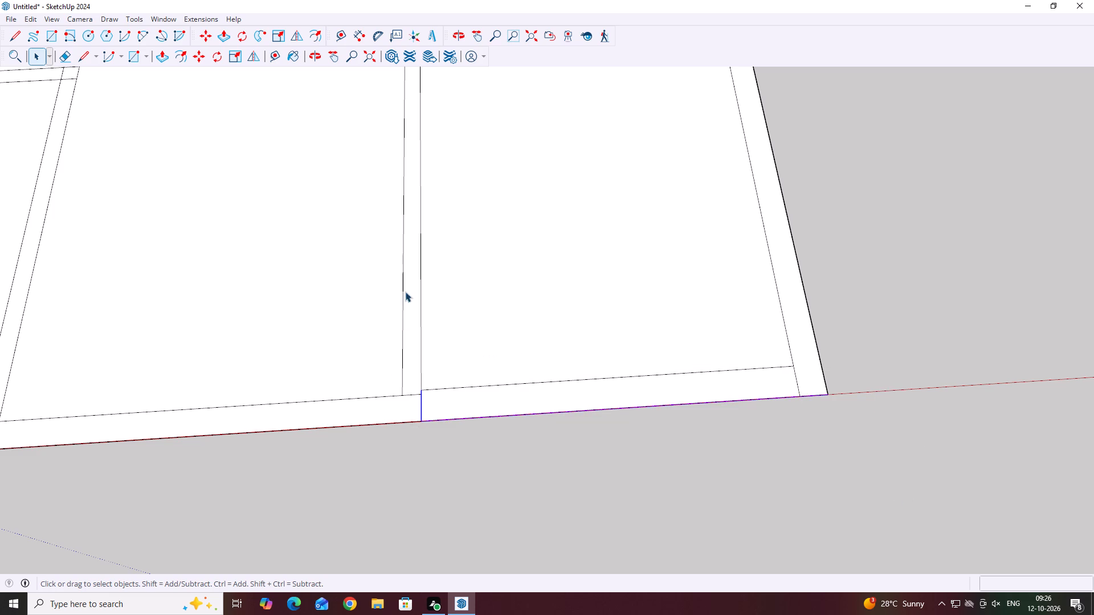
{"action": "left_click_drag", "start_coordinate": [411, 285], "coordinate": [817, 454]}
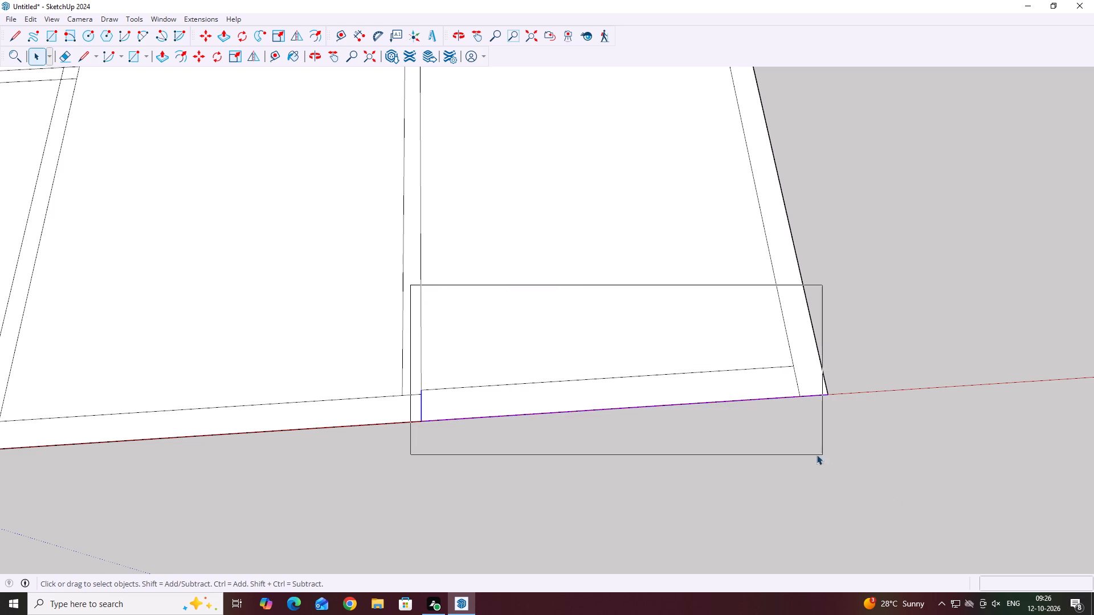
{"action": "left_click_drag", "start_coordinate": [817, 454], "coordinate": [803, 454]}
{"action": "scroll", "coordinate": [401, 403], "scroll_direction": "up", "scroll_amount": 5}
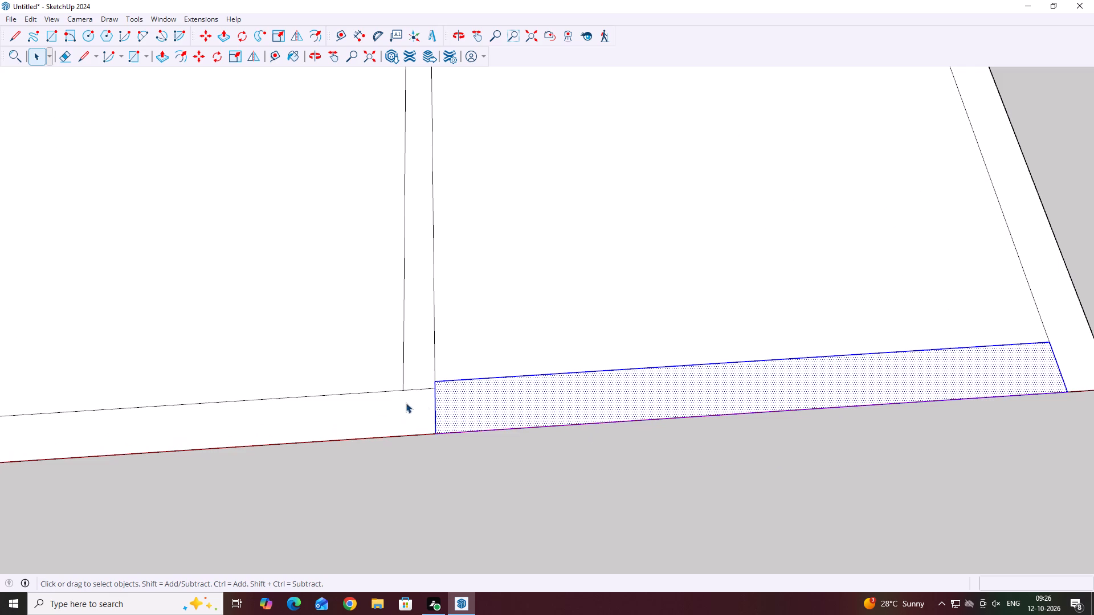
{"action": "key", "text": "m"}
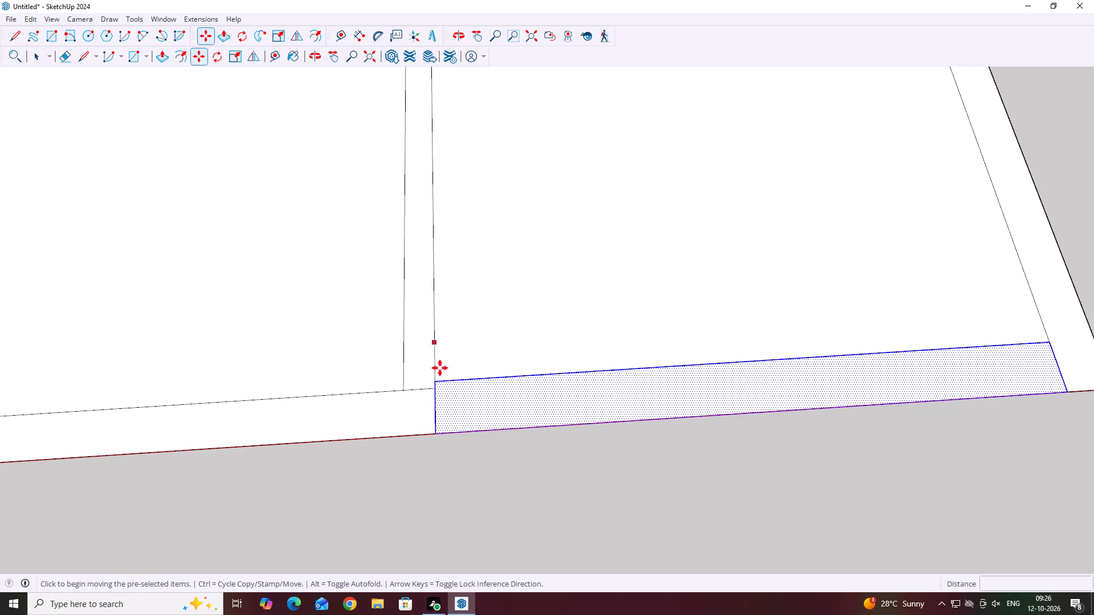
{"action": "left_click", "coordinate": [434, 434]}
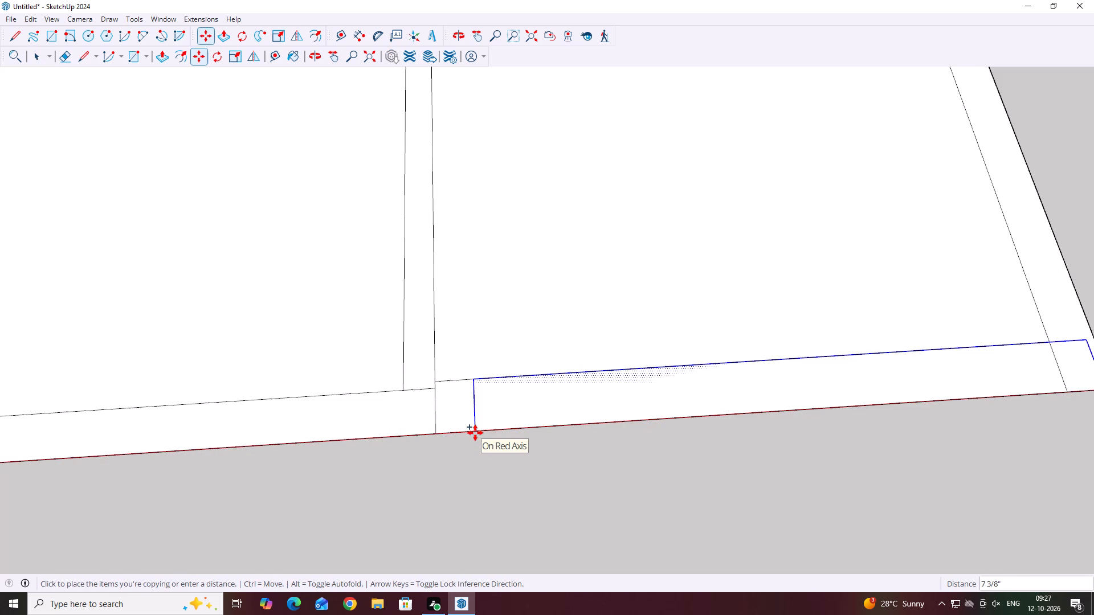
{"action": "scroll", "coordinate": [442, 374], "scroll_direction": "up", "scroll_amount": 4}
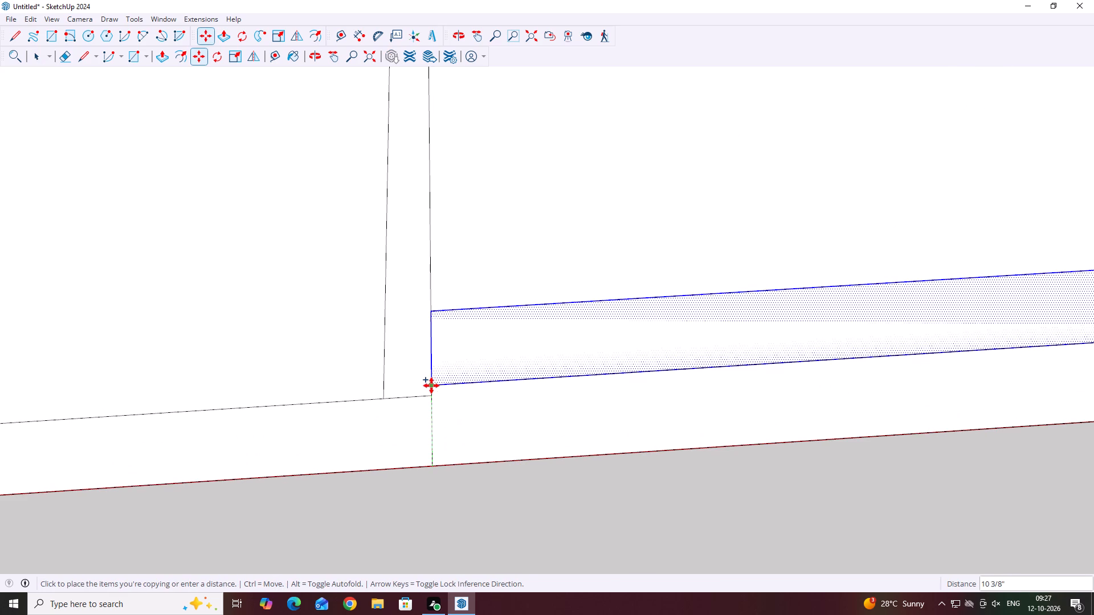
{"action": "left_click", "coordinate": [431, 386]}
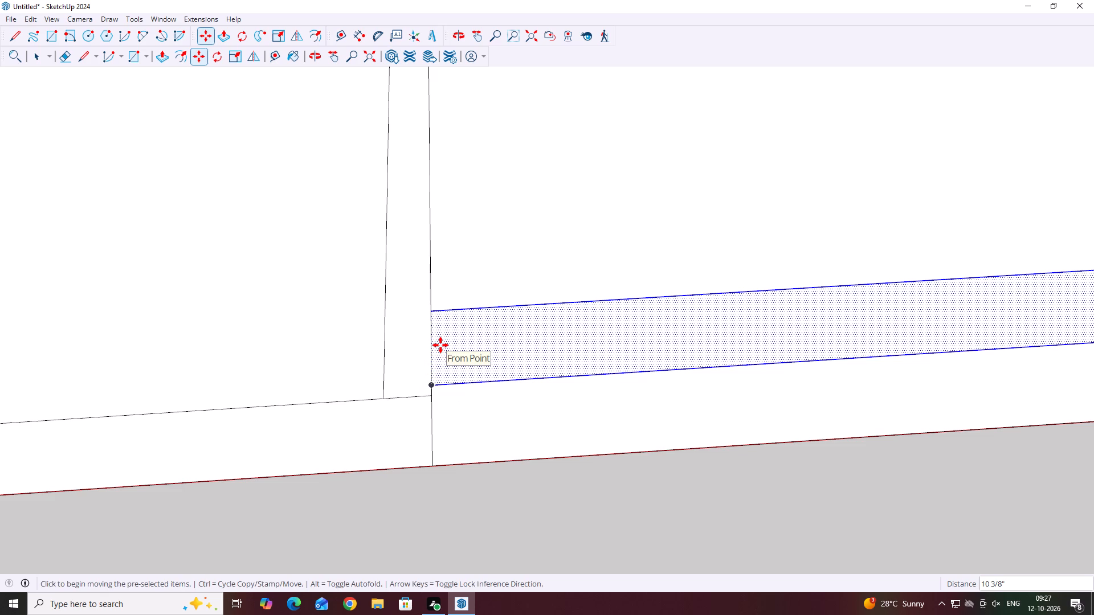
Copy the strip inward once more and snap its front edge onto the back edge of the first copy.
{"action": "left_click", "coordinate": [434, 386]}
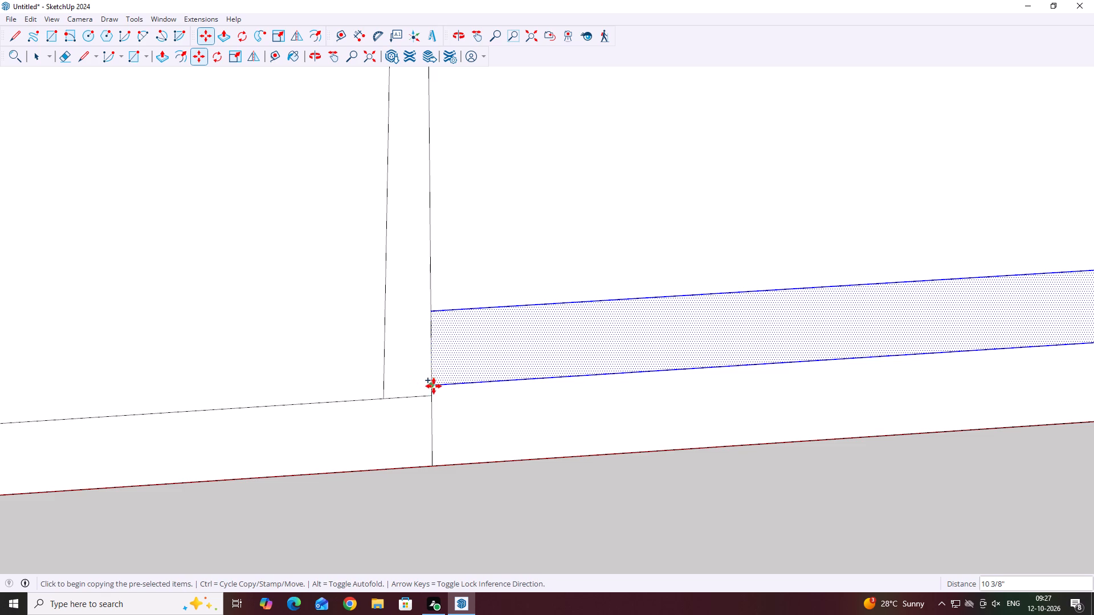
{"action": "left_click", "coordinate": [435, 307]}
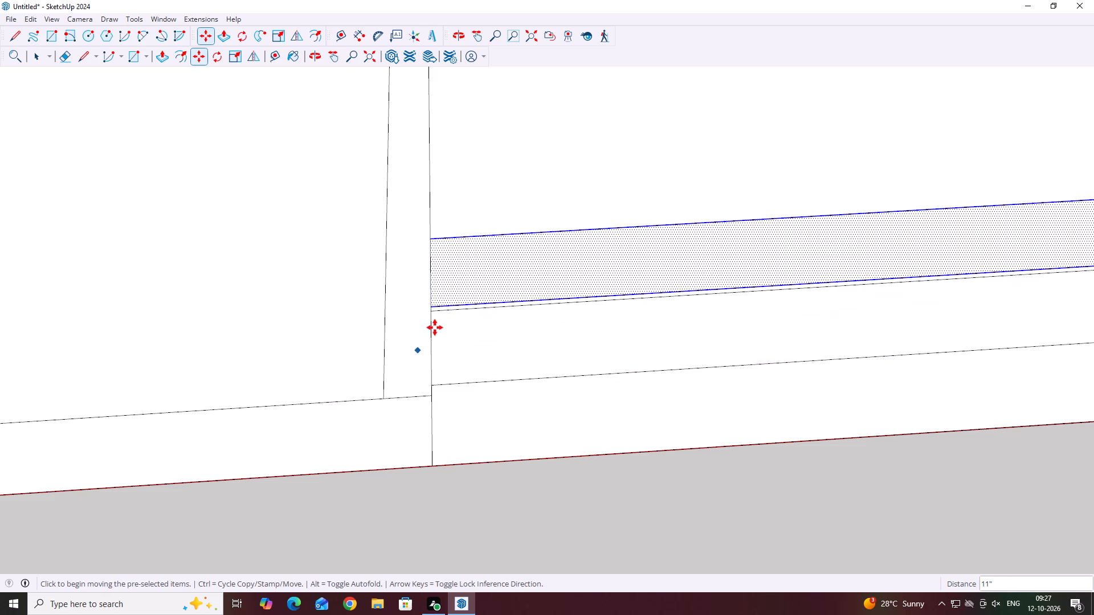
{"action": "scroll", "coordinate": [440, 297], "scroll_direction": "up", "scroll_amount": 11}
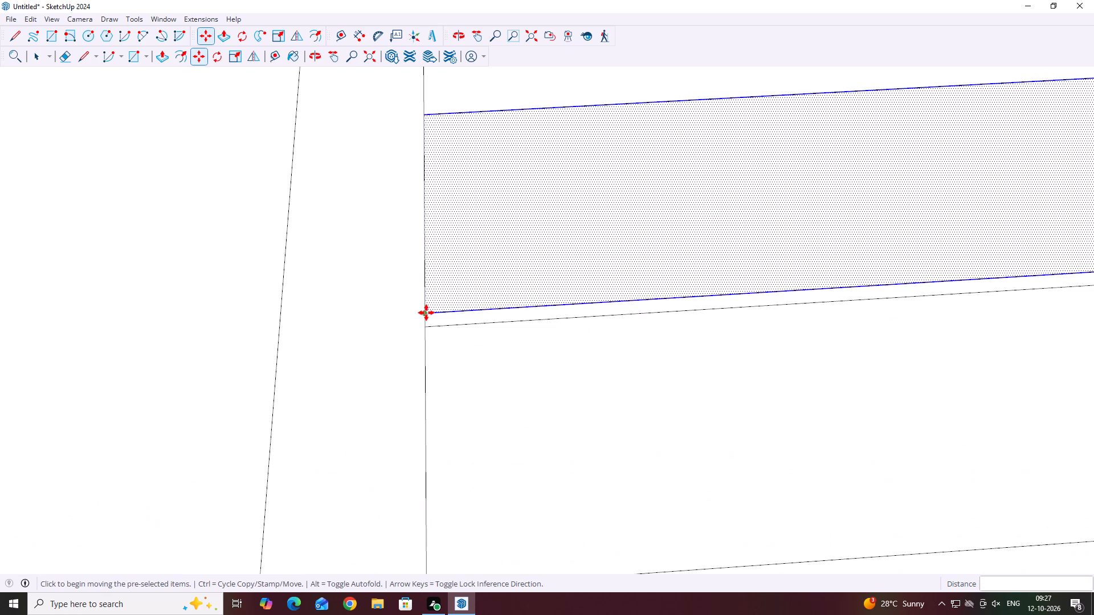
{"action": "left_click", "coordinate": [426, 313]}
{"action": "left_click", "coordinate": [425, 325]}
{"action": "scroll", "coordinate": [379, 345], "scroll_direction": "down", "scroll_amount": 12}
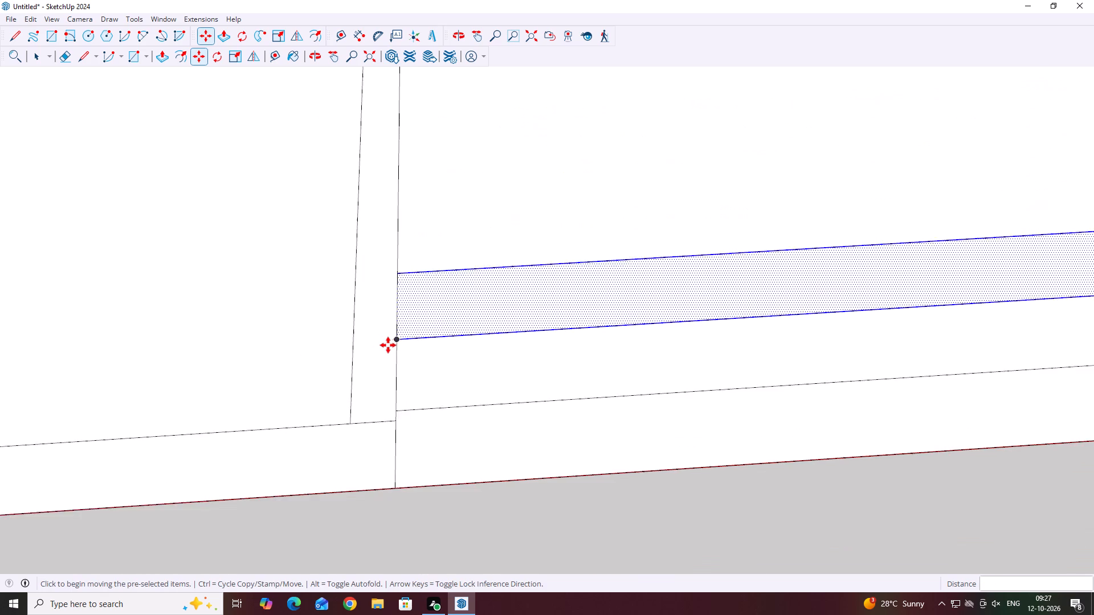
{"action": "scroll", "coordinate": [388, 345], "scroll_direction": "down", "scroll_amount": 12}
{"action": "key", "text": "space"}
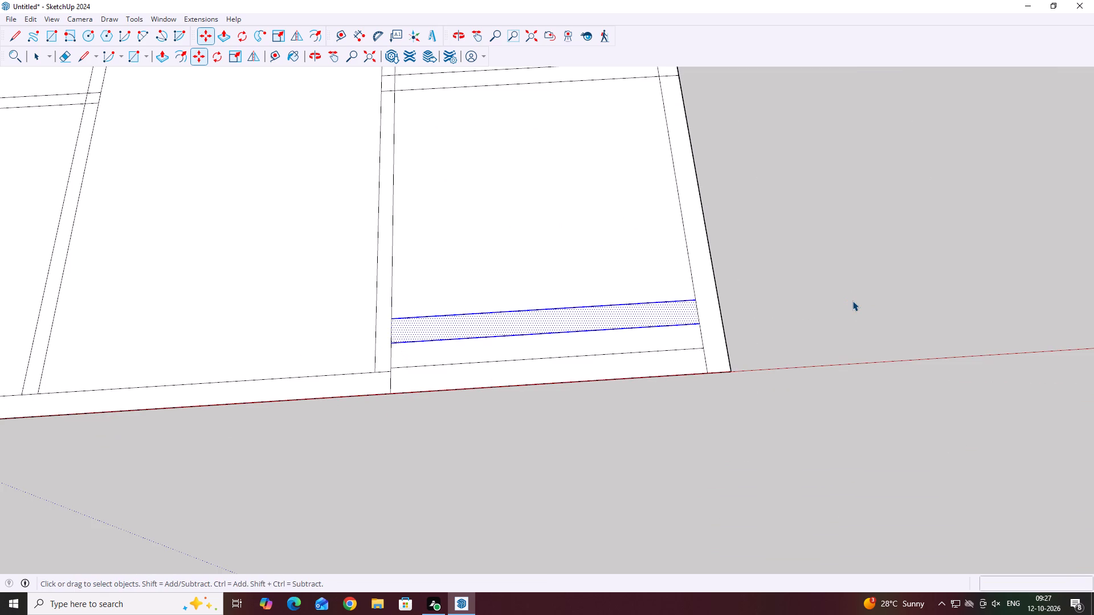
{"action": "left_click", "coordinate": [855, 301]}
Copy the outer side wall's inner edge in the front far-bay room 6'6" along the red axis toward the second long partition.
{"action": "middle_click_drag", "start_coordinate": [863, 351], "coordinate": [661, 383]}
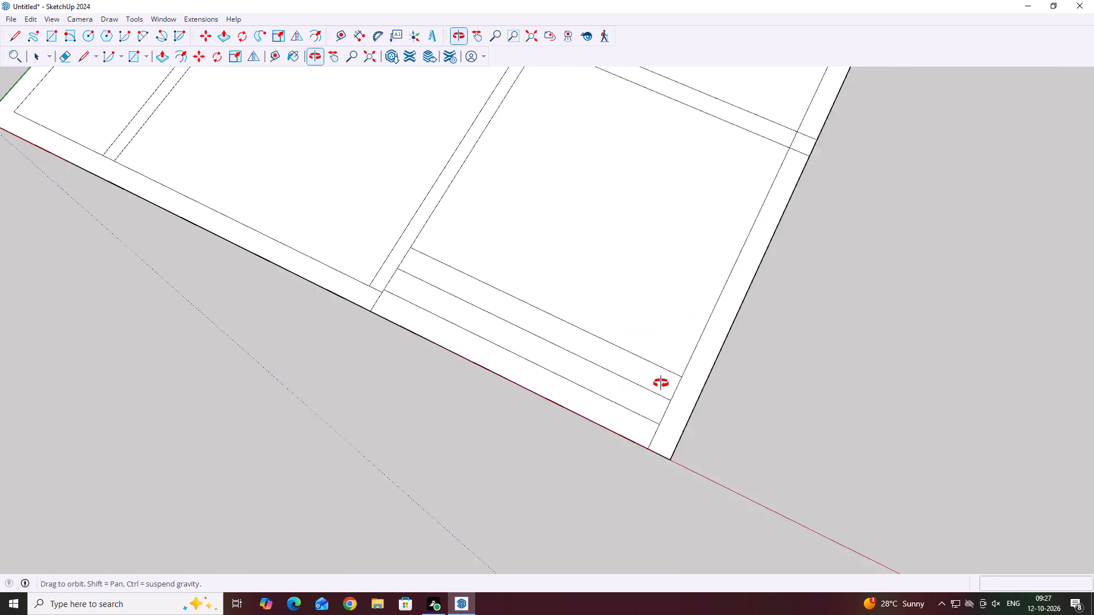
{"action": "middle_click_drag", "start_coordinate": [661, 383], "coordinate": [658, 384]}
{"action": "middle_click_drag", "start_coordinate": [632, 392], "coordinate": [726, 424]}
{"action": "scroll", "coordinate": [726, 424], "scroll_direction": "down", "scroll_amount": 13}
{"action": "middle_click_drag", "start_coordinate": [471, 396], "coordinate": [599, 275]}
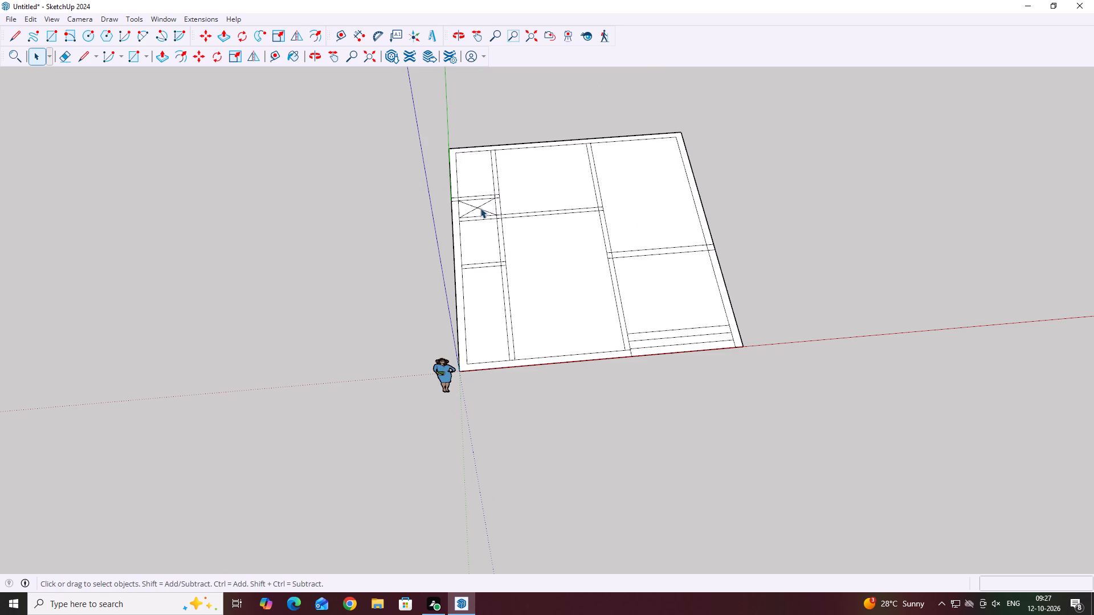
{"action": "middle_click_drag", "start_coordinate": [695, 318], "coordinate": [701, 329]}
{"action": "middle_click_drag", "start_coordinate": [677, 293], "coordinate": [560, 309]}
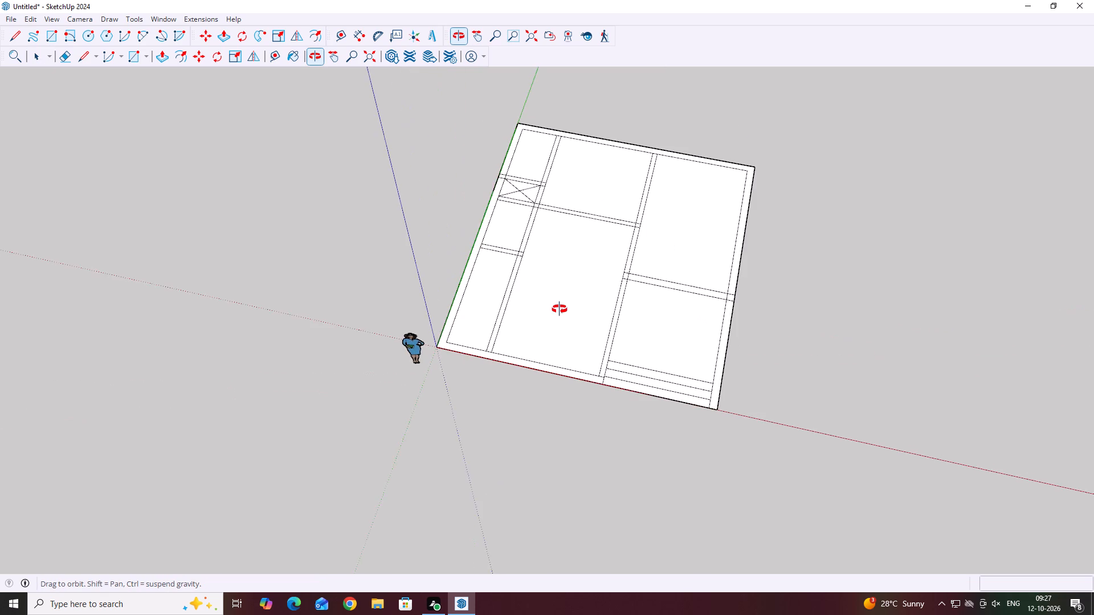
{"action": "middle_click_drag", "start_coordinate": [560, 309], "coordinate": [660, 314]}
{"action": "scroll", "coordinate": [708, 295], "scroll_direction": "up", "scroll_amount": 3}
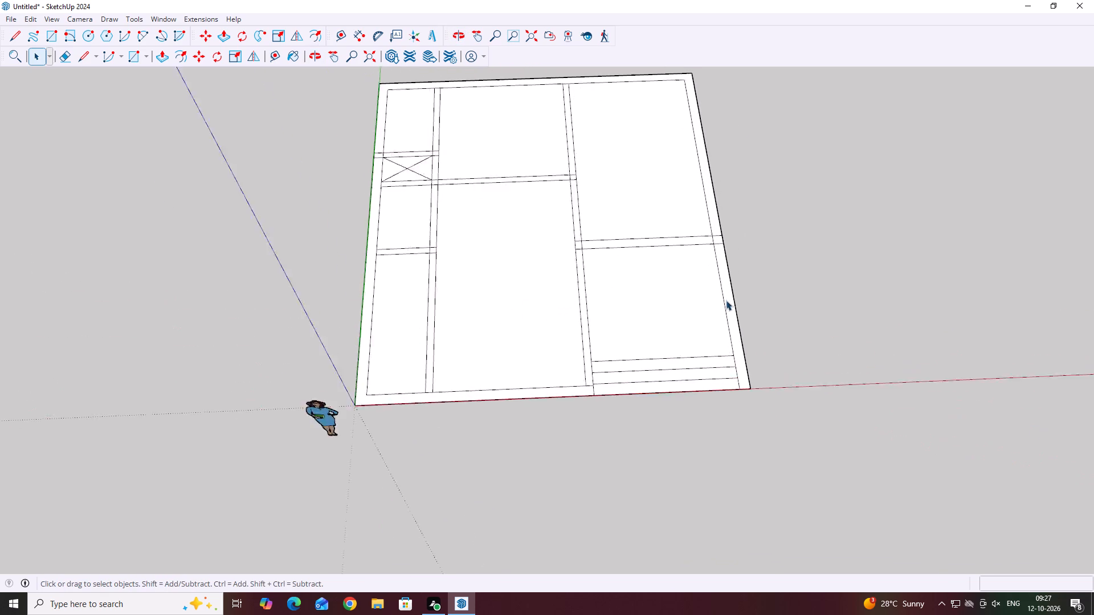
{"action": "scroll", "coordinate": [726, 300], "scroll_direction": "up", "scroll_amount": 5}
{"action": "left_click", "coordinate": [725, 314]}
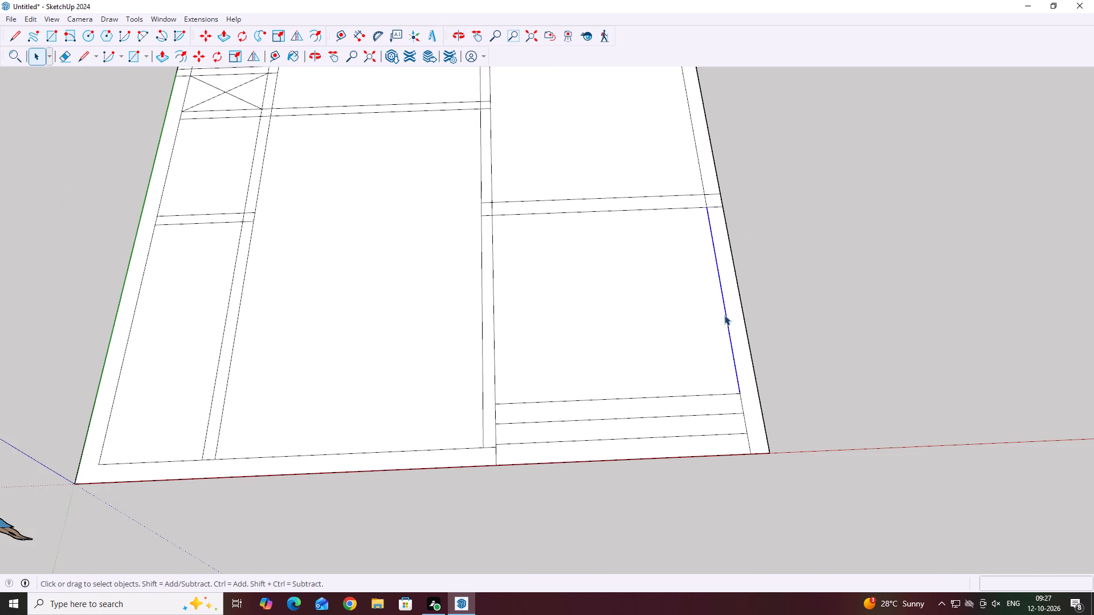
{"action": "middle_click_drag", "start_coordinate": [720, 312], "coordinate": [737, 344]}
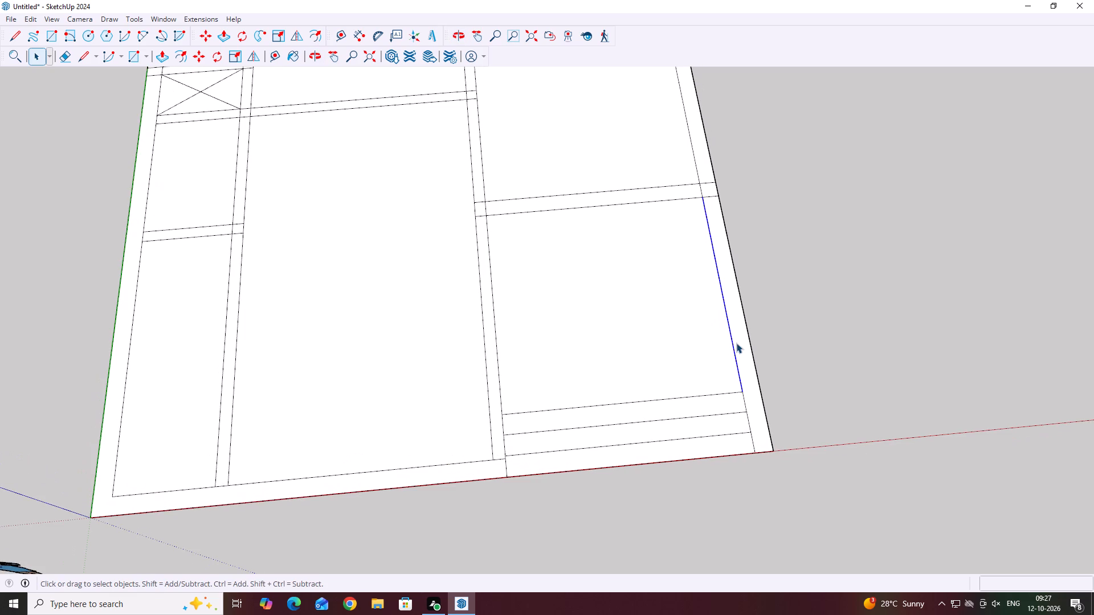
{"action": "key", "text": "m"}
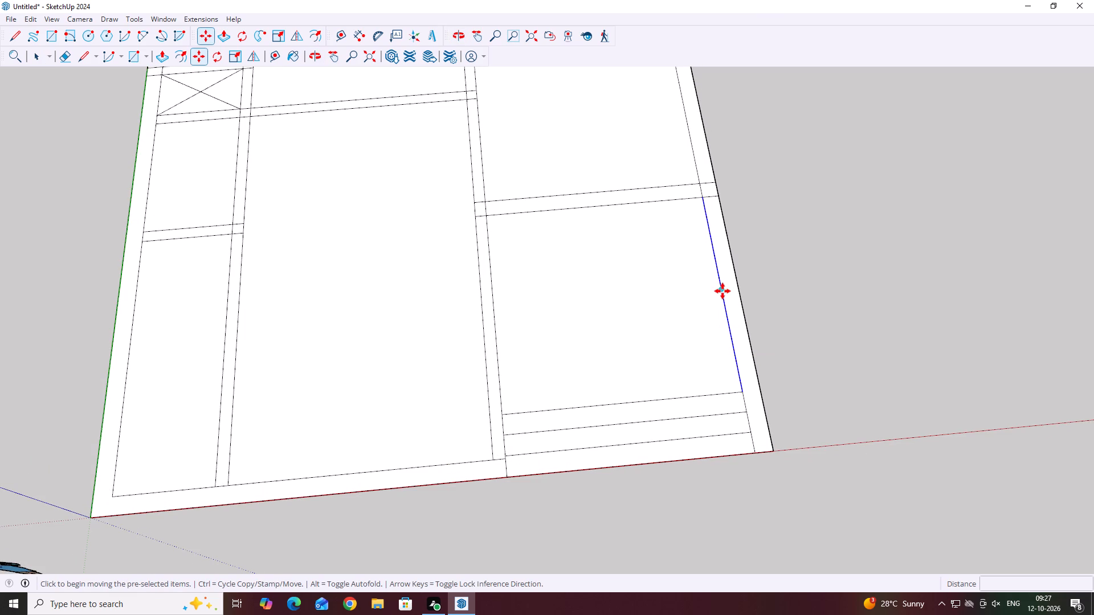
{"action": "left_click", "coordinate": [722, 291]}
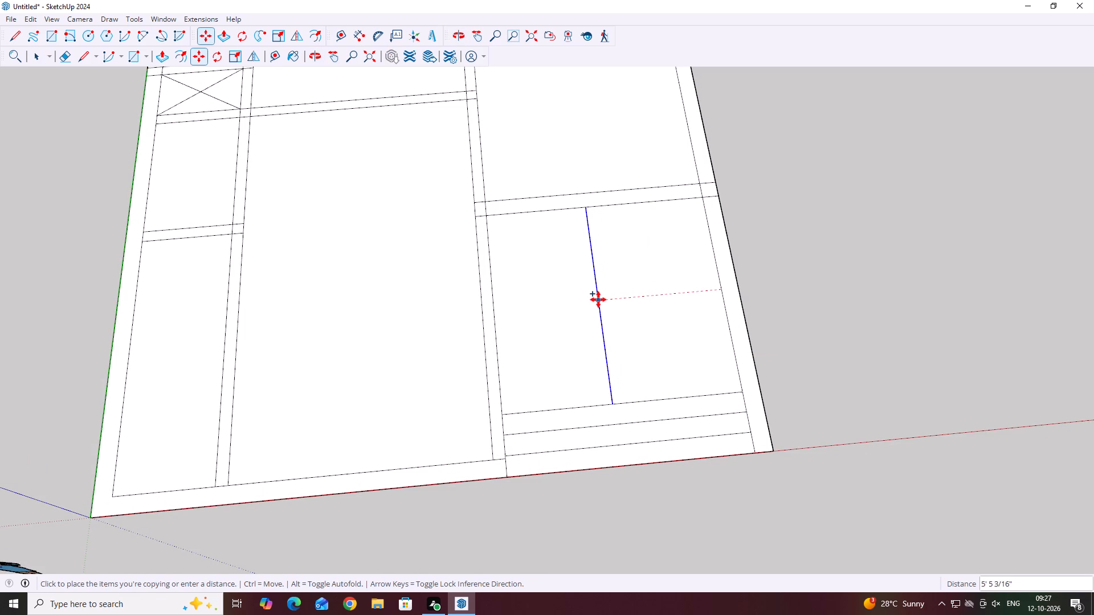
{"action": "key", "text": "6"}
{"action": "key", "text": "apostrophe"}
{"action": "key", "text": "6"}
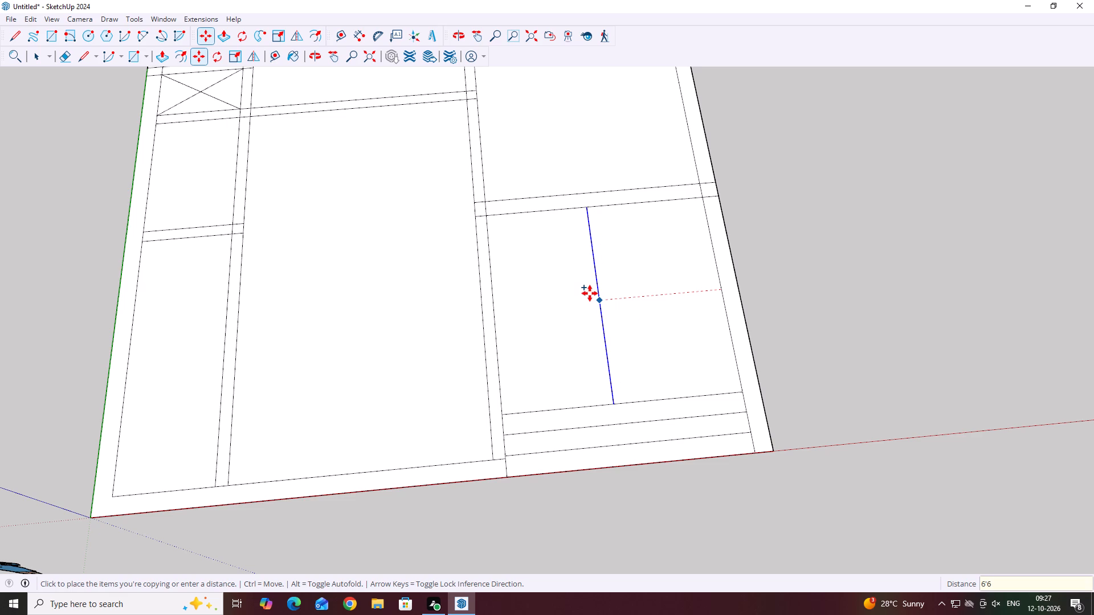
{"action": "key", "text": "Return"}
{"action": "scroll", "coordinate": [736, 333], "scroll_direction": "down", "scroll_amount": 6}
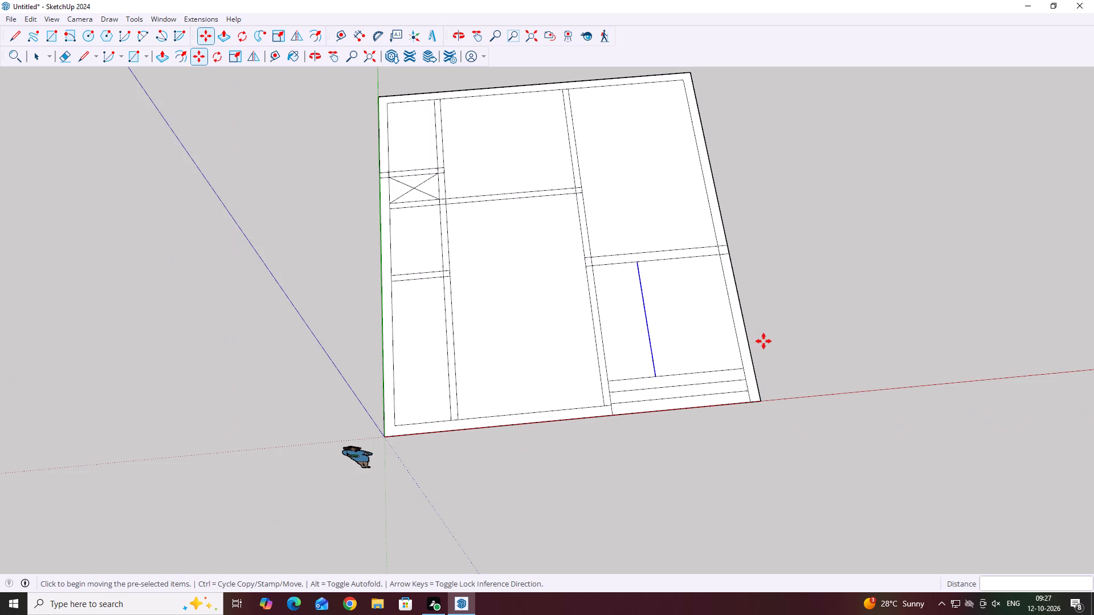
{"action": "key", "text": "space"}
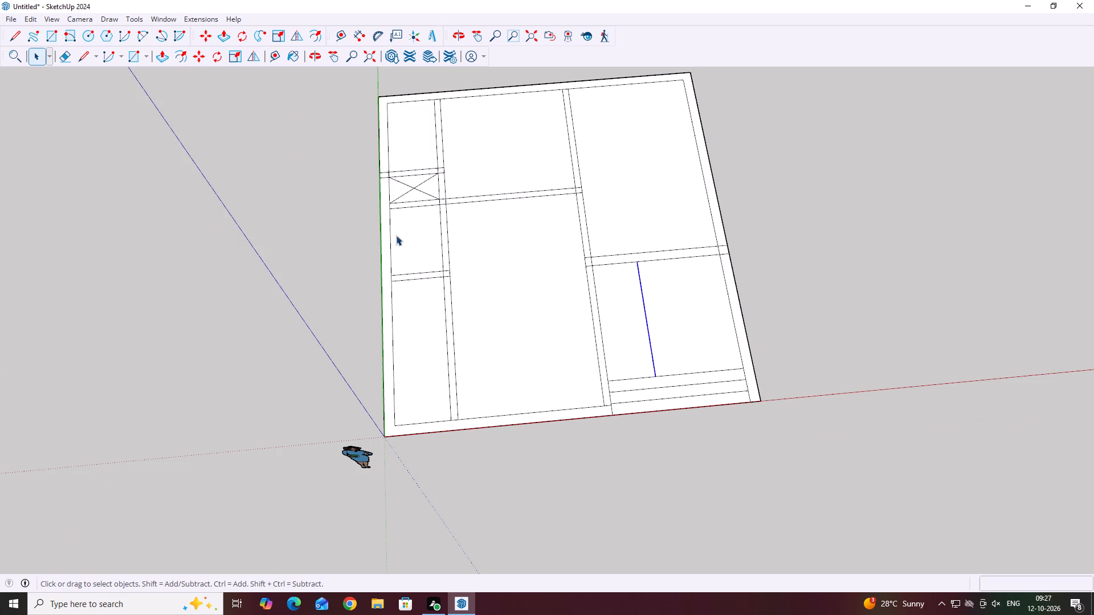
Draw a line about 2' 7 1/8" from the copied edge's front end across the three strips to the front wall's outer edge.
{"action": "left_click", "coordinate": [13, 31]}
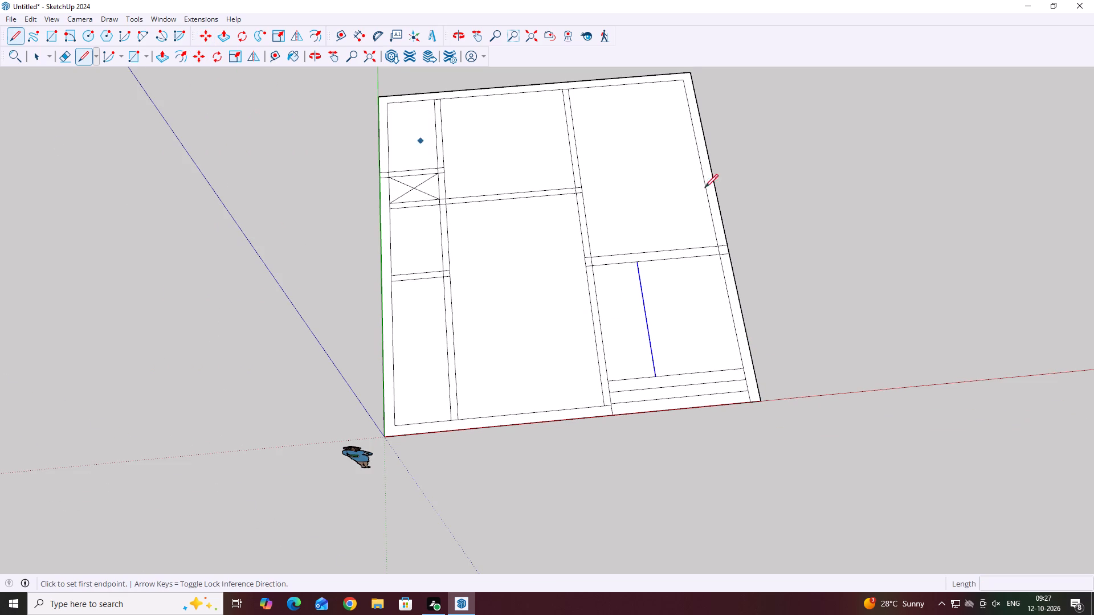
{"action": "scroll", "coordinate": [646, 386], "scroll_direction": "up", "scroll_amount": 13}
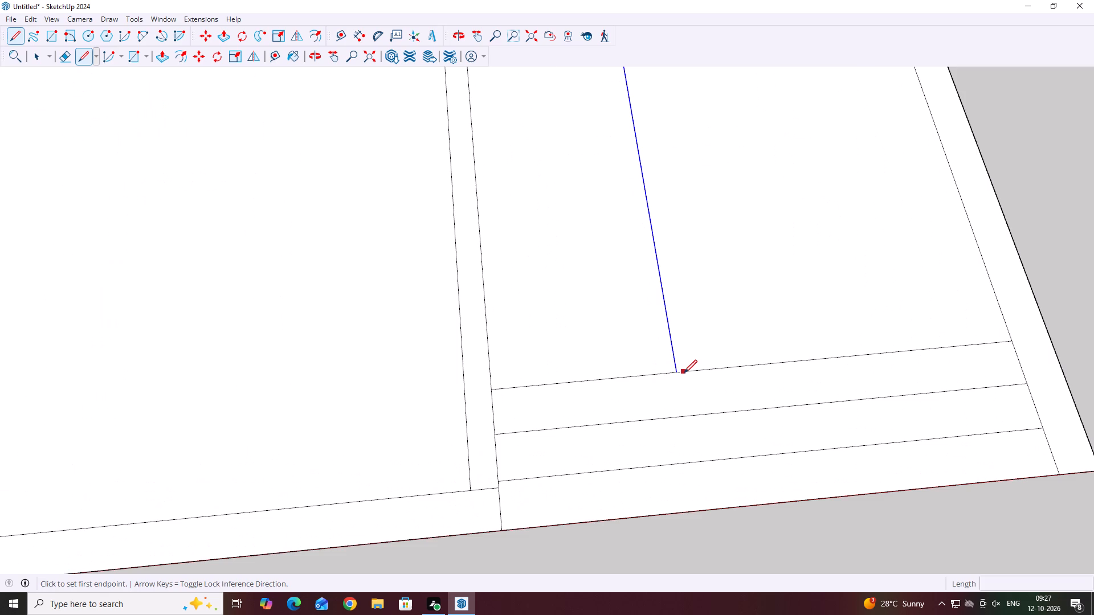
{"action": "left_click", "coordinate": [678, 371]}
{"action": "left_click", "coordinate": [701, 513]}
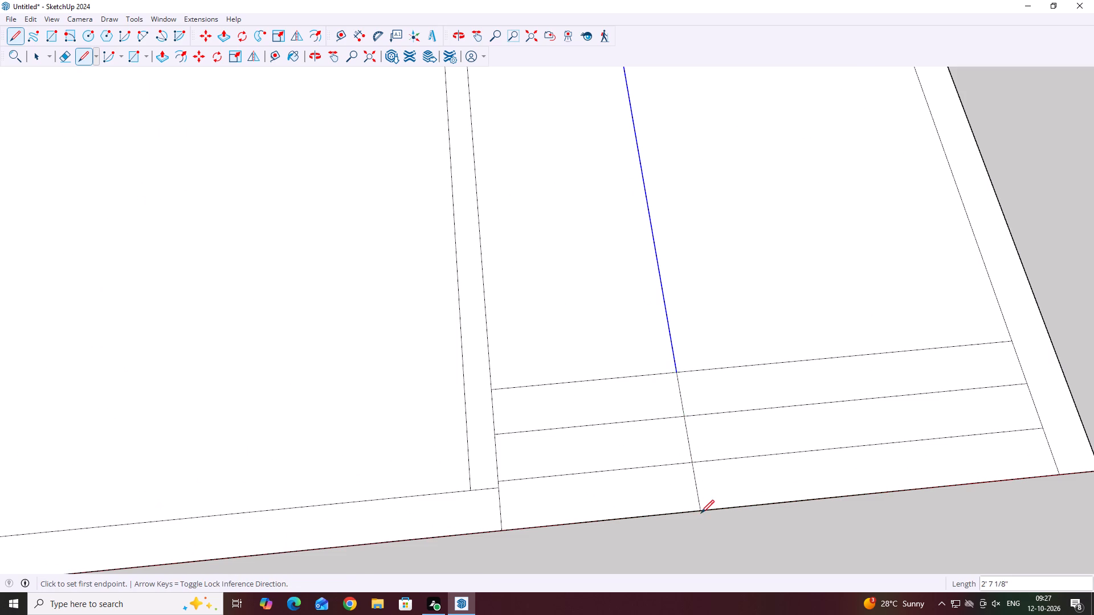
{"action": "scroll", "coordinate": [683, 370], "scroll_direction": "down", "scroll_amount": 18}
{"action": "middle_click_drag", "start_coordinate": [843, 315], "coordinate": [804, 310]}
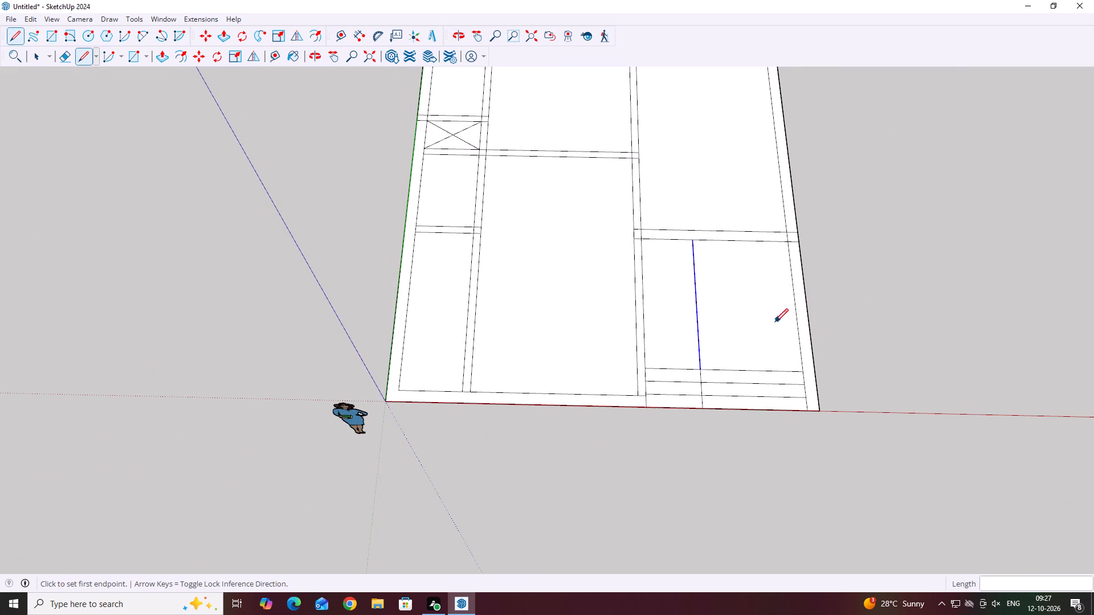
Copy the front far-bay room's dividing edge 6" toward the second long partition, forming a 6" partition.
{"action": "scroll", "coordinate": [940, 274], "scroll_direction": "up", "scroll_amount": 3}
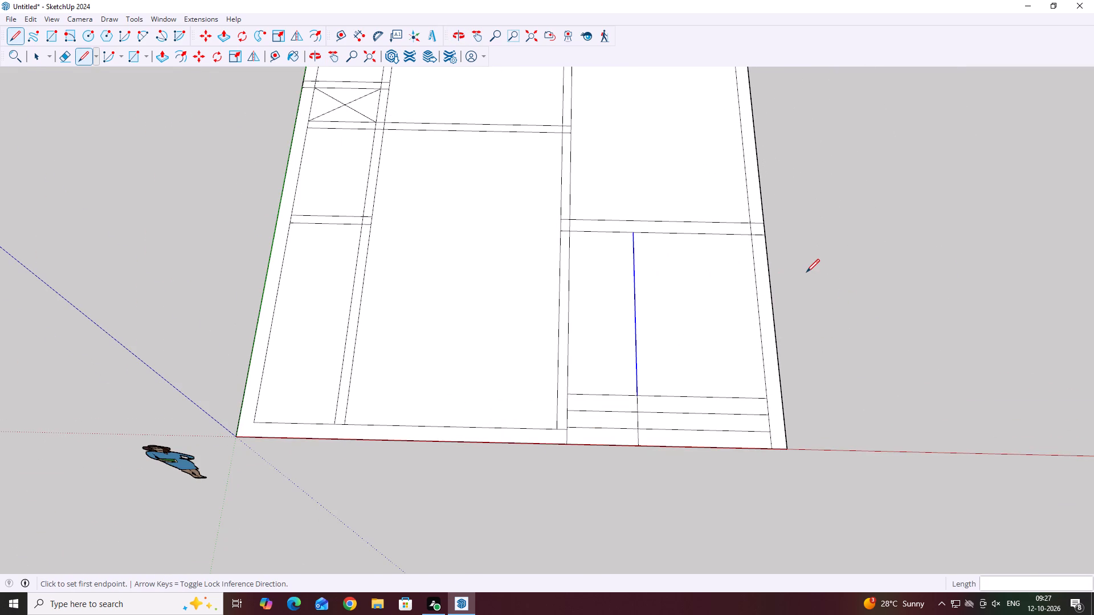
{"action": "key", "text": "space"}
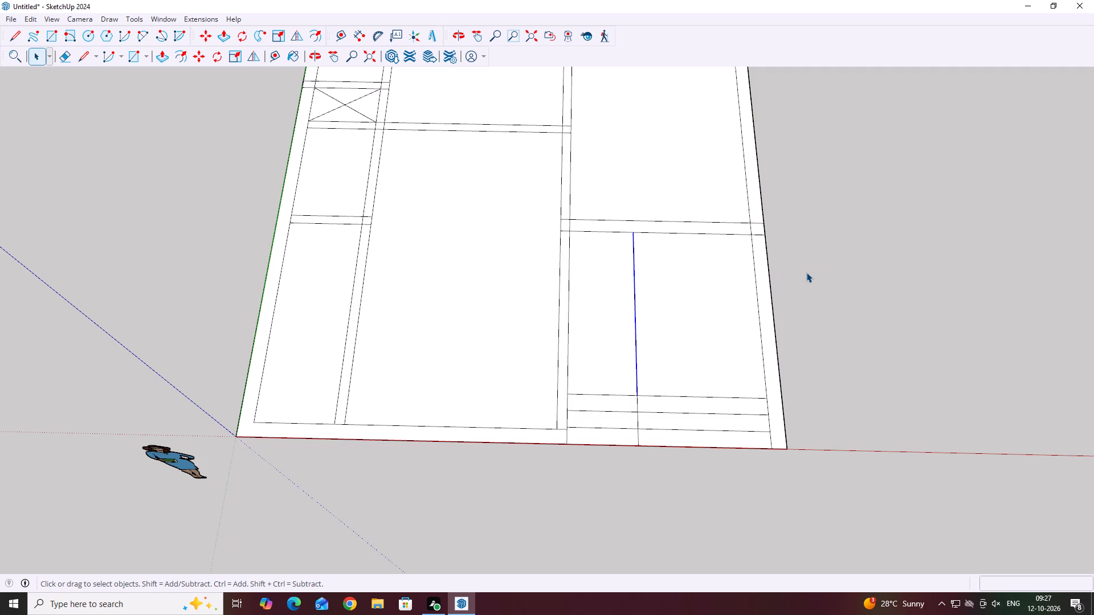
{"action": "left_click", "coordinate": [912, 200]}
{"action": "scroll", "coordinate": [619, 296], "scroll_direction": "up", "scroll_amount": 8}
{"action": "left_click", "coordinate": [648, 292]}
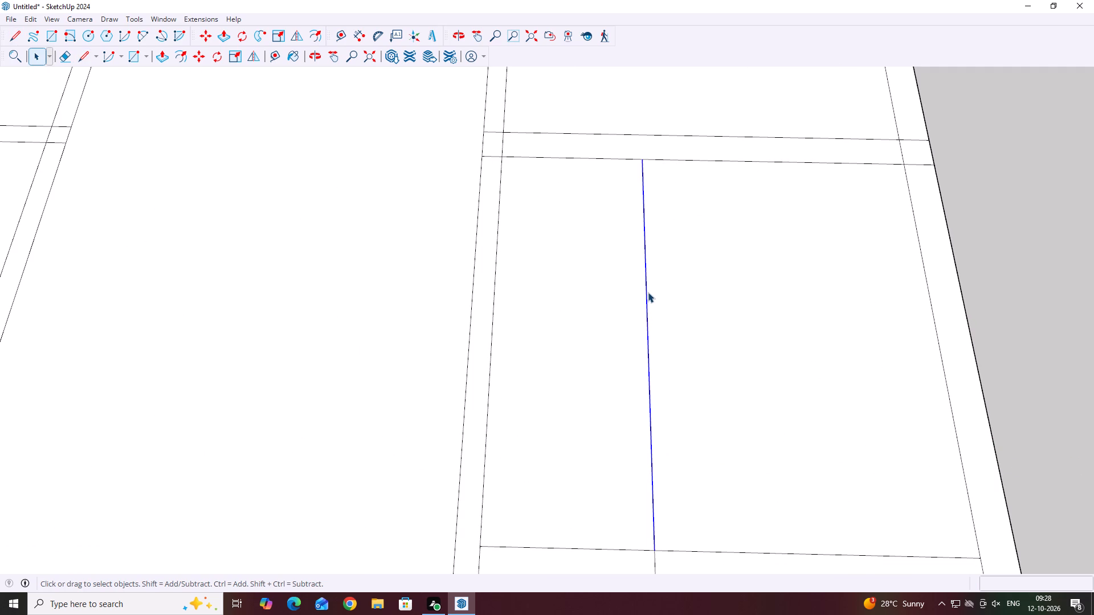
{"action": "scroll", "coordinate": [646, 272], "scroll_direction": "down", "scroll_amount": 6}
{"action": "key", "text": "m"}
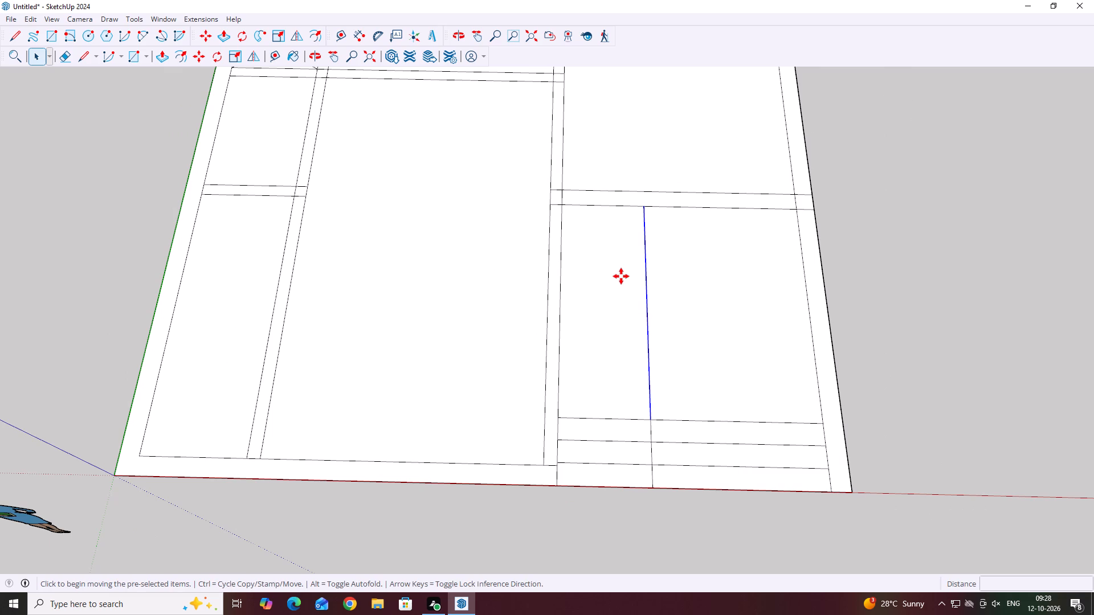
{"action": "left_click", "coordinate": [644, 305]}
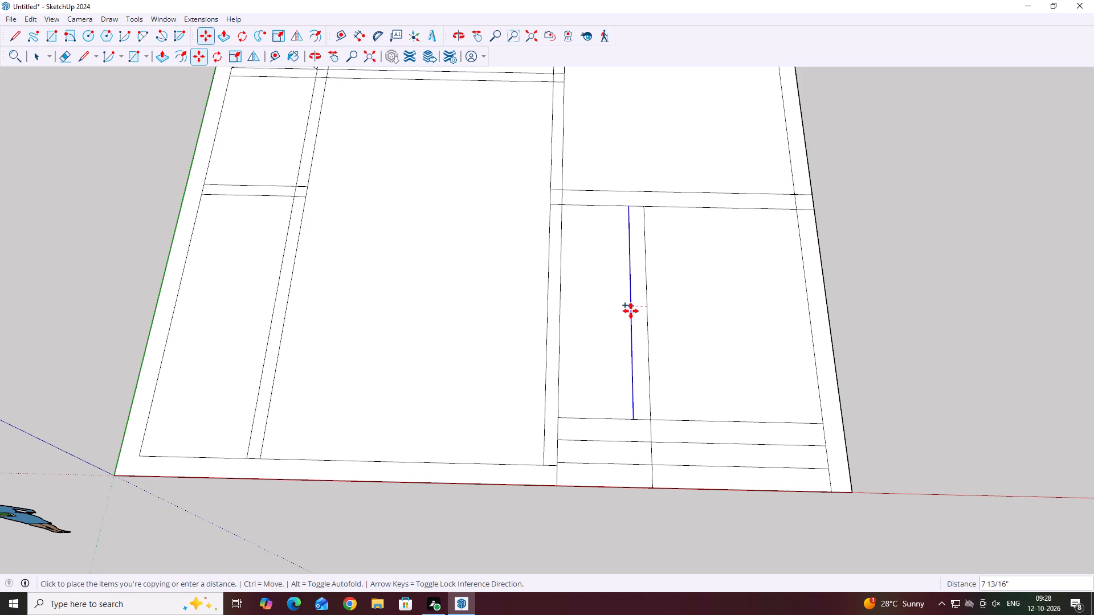
{"action": "key", "text": "6"}
{"action": "key", "text": "Return"}
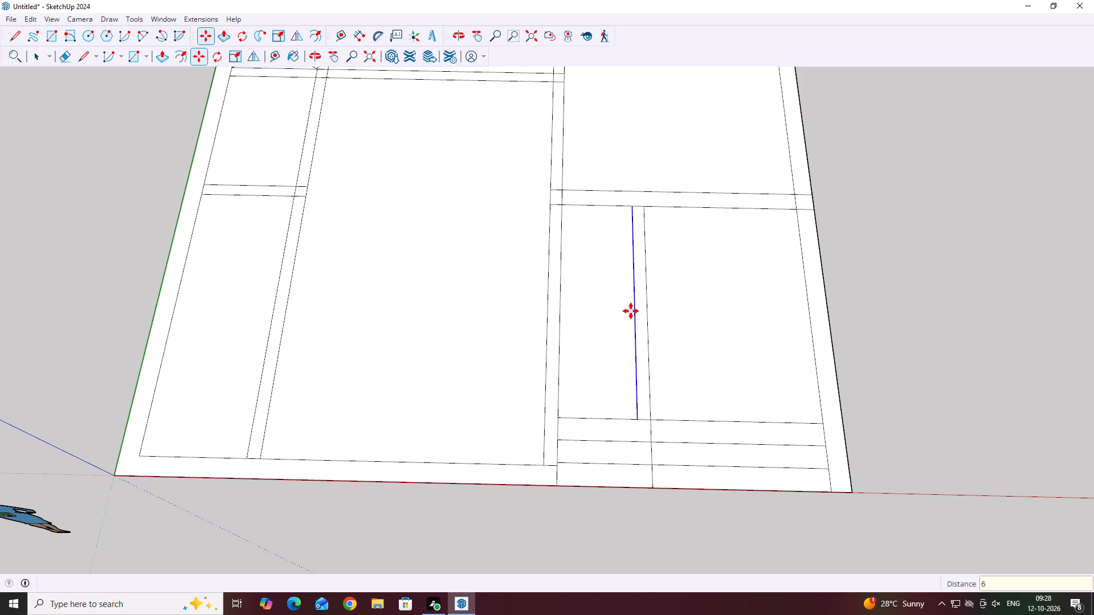
{"action": "scroll", "coordinate": [627, 304], "scroll_direction": "down", "scroll_amount": 13}
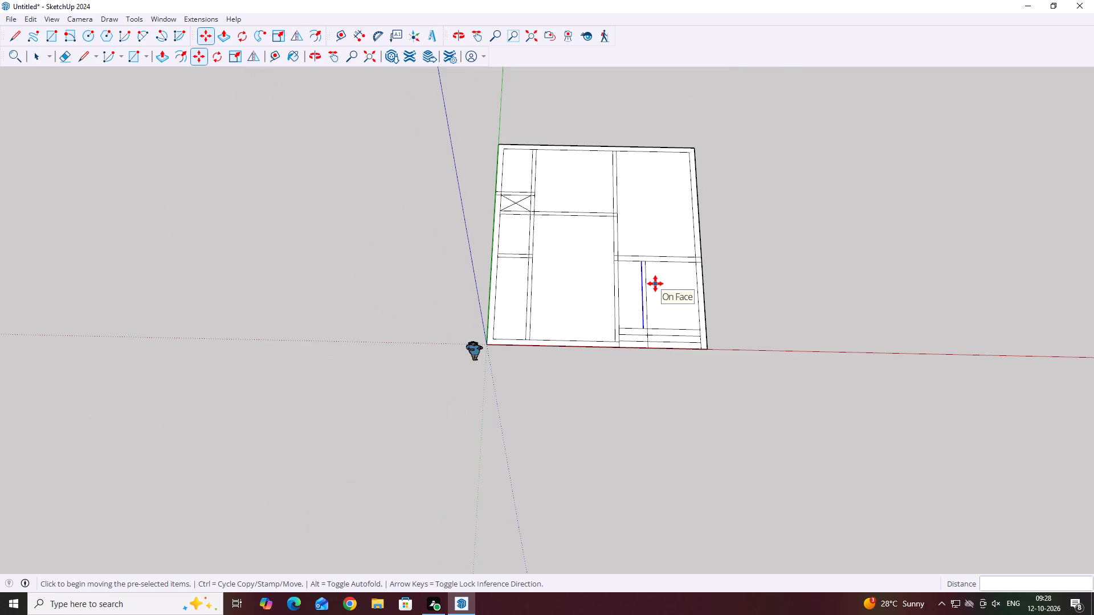
{"action": "middle_click_drag", "start_coordinate": [742, 283], "coordinate": [761, 319]}
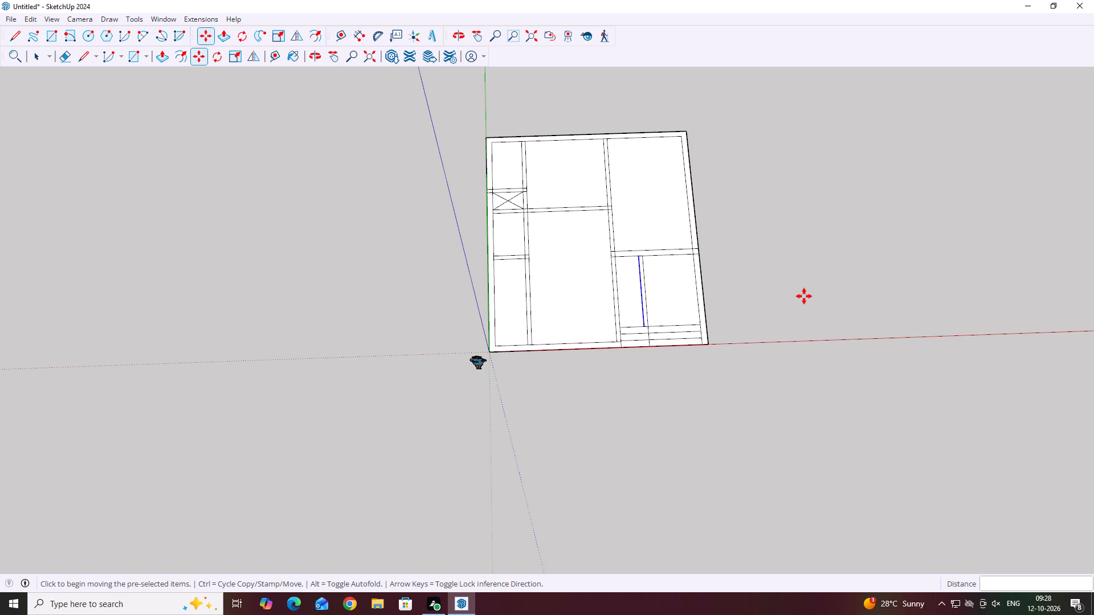
{"action": "key", "text": "Escape"}
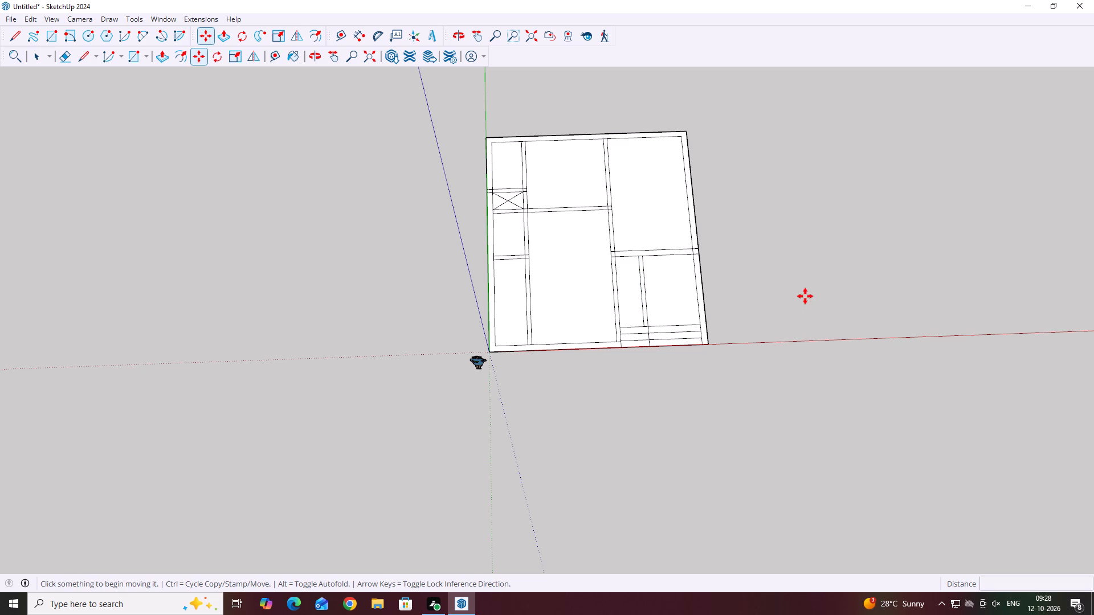
{"action": "key", "text": "space"}
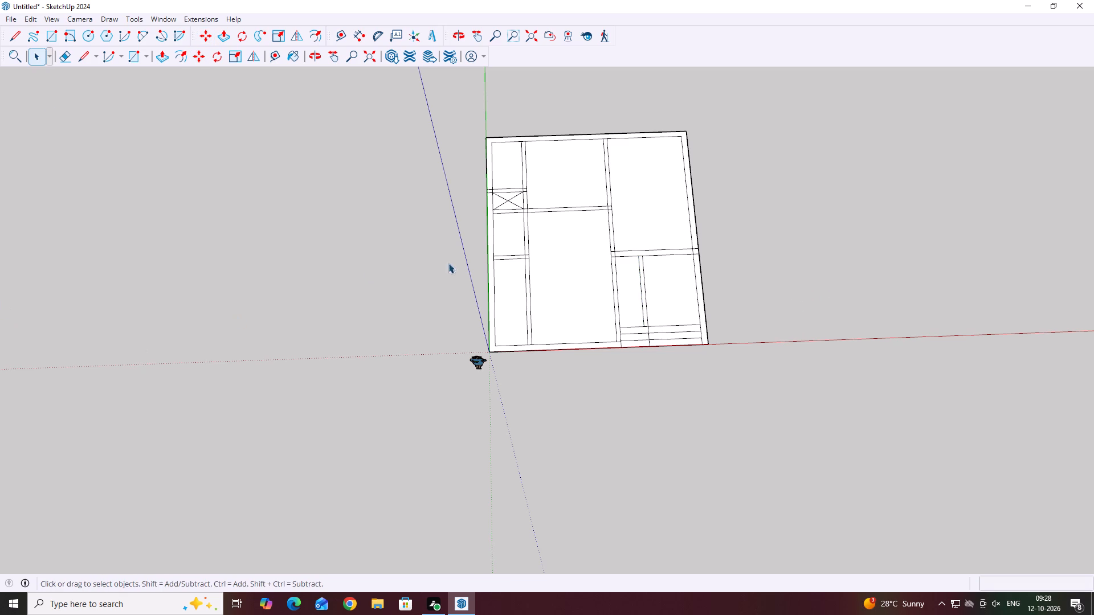
Erase the front sections of both long partitions, from the cross walls to the front wall.
{"action": "scroll", "coordinate": [480, 329], "scroll_direction": "up", "scroll_amount": 7}
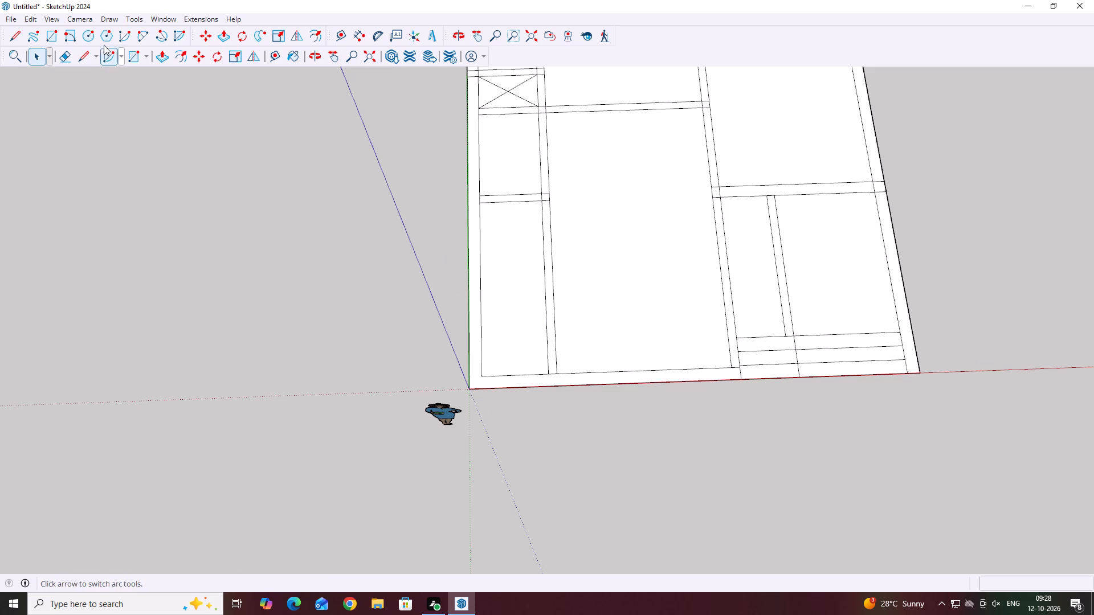
{"action": "left_click", "coordinate": [62, 60]}
{"action": "left_click_drag", "start_coordinate": [593, 264], "coordinate": [525, 311]}
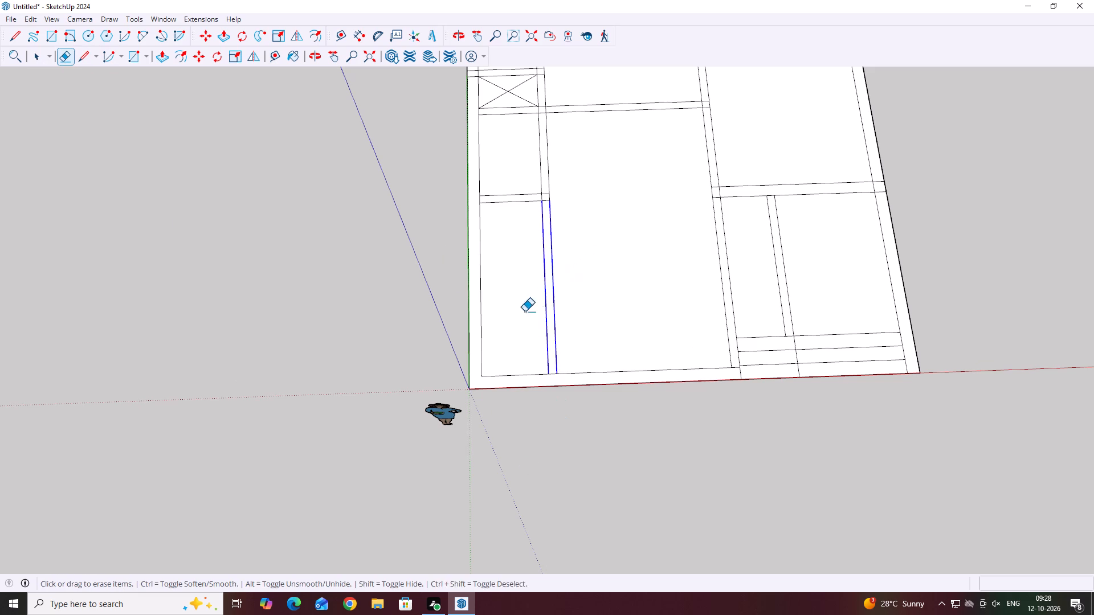
{"action": "left_click_drag", "start_coordinate": [738, 219], "coordinate": [683, 289]}
Erase the strip edges and leftover end edges between the old second long partition and the new 6" partition.
{"action": "scroll", "coordinate": [777, 413], "scroll_direction": "up", "scroll_amount": 2}
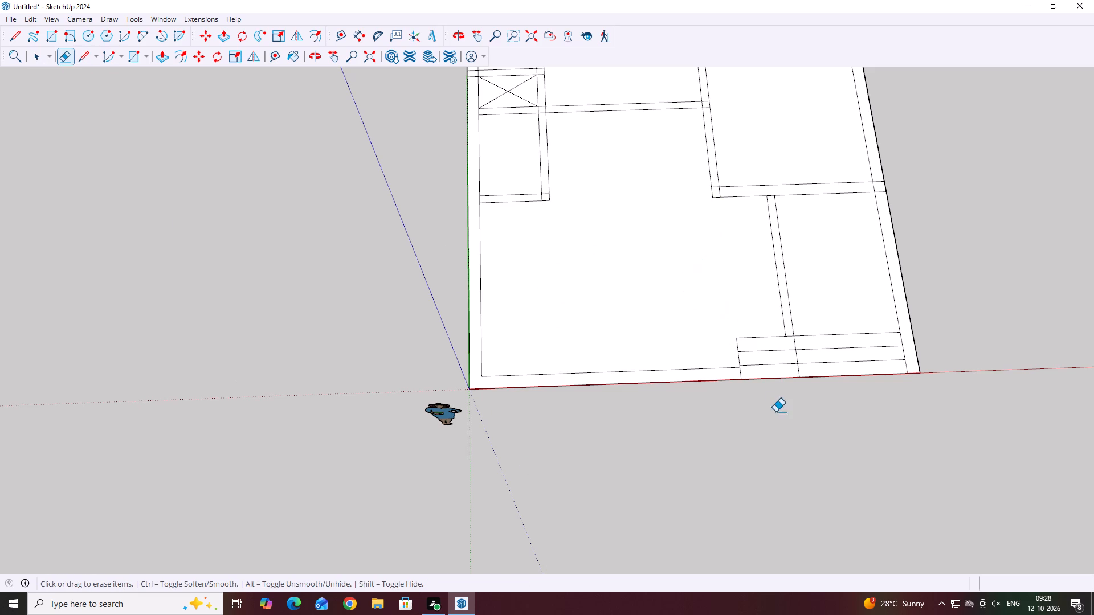
{"action": "scroll", "coordinate": [775, 412], "scroll_direction": "up", "scroll_amount": 11}
{"action": "left_click_drag", "start_coordinate": [752, 224], "coordinate": [738, 281]}
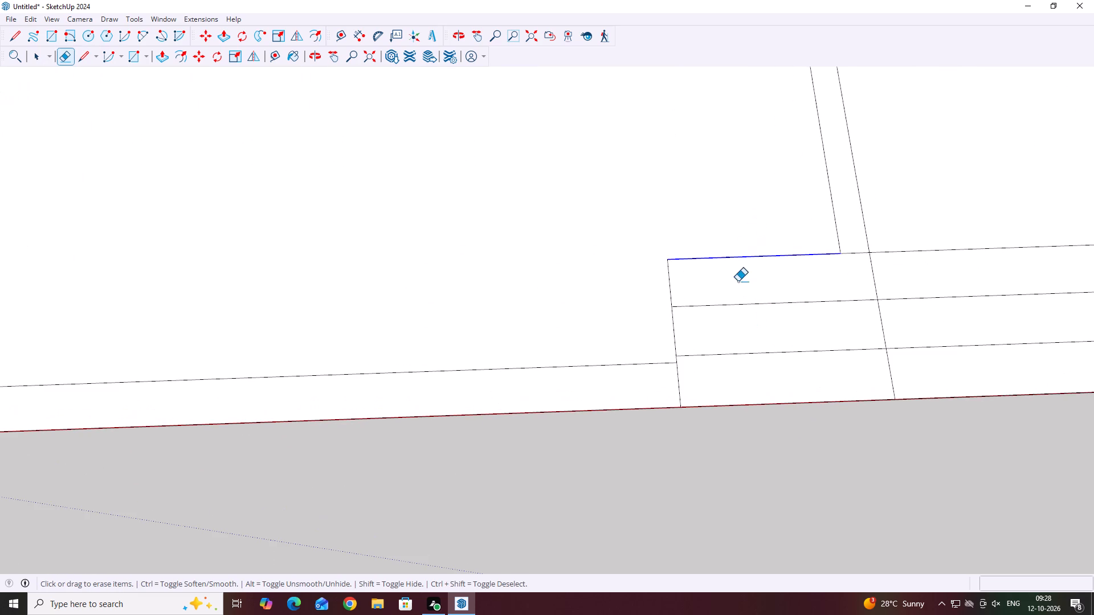
{"action": "left_click_drag", "start_coordinate": [738, 281], "coordinate": [668, 335]}
{"action": "left_click_drag", "start_coordinate": [694, 237], "coordinate": [641, 297]}
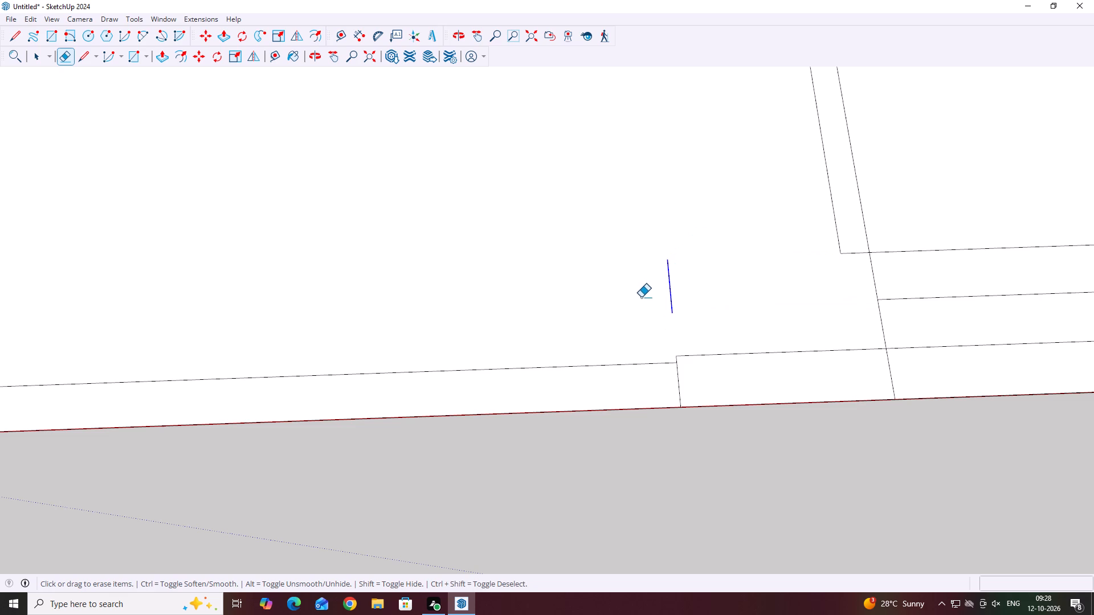
{"action": "left_click_drag", "start_coordinate": [641, 297], "coordinate": [640, 298]}
{"action": "left_click_drag", "start_coordinate": [742, 342], "coordinate": [730, 347]}
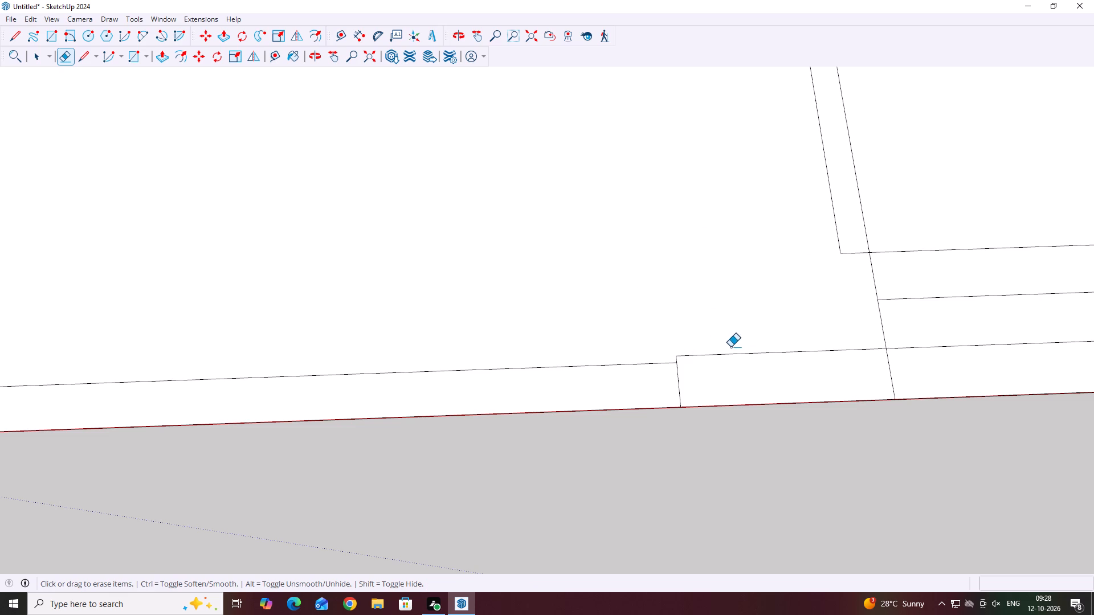
{"action": "left_click_drag", "start_coordinate": [730, 347], "coordinate": [674, 357]}
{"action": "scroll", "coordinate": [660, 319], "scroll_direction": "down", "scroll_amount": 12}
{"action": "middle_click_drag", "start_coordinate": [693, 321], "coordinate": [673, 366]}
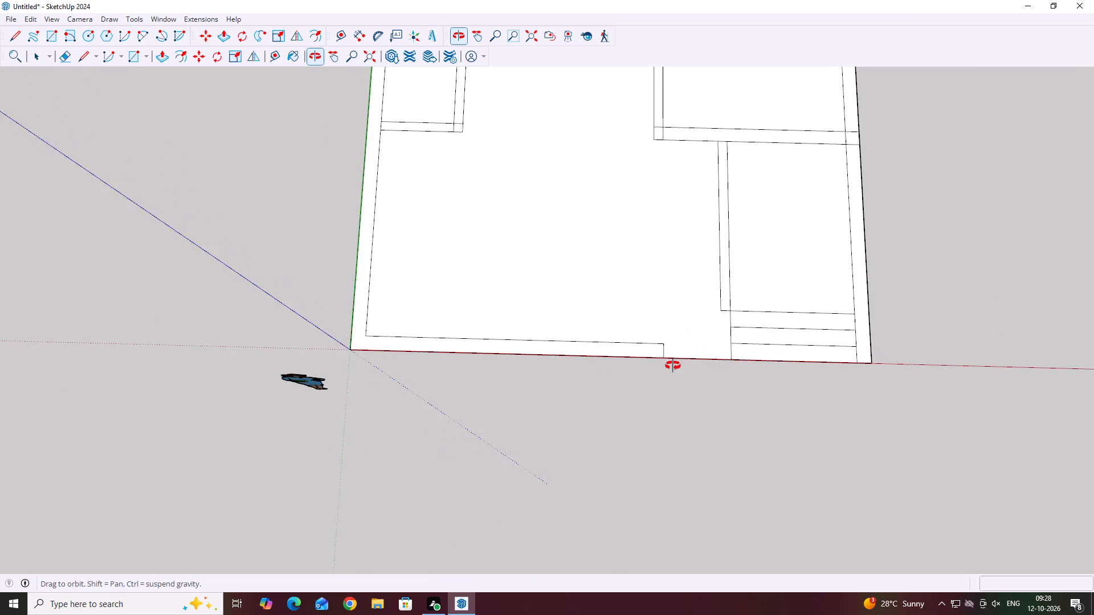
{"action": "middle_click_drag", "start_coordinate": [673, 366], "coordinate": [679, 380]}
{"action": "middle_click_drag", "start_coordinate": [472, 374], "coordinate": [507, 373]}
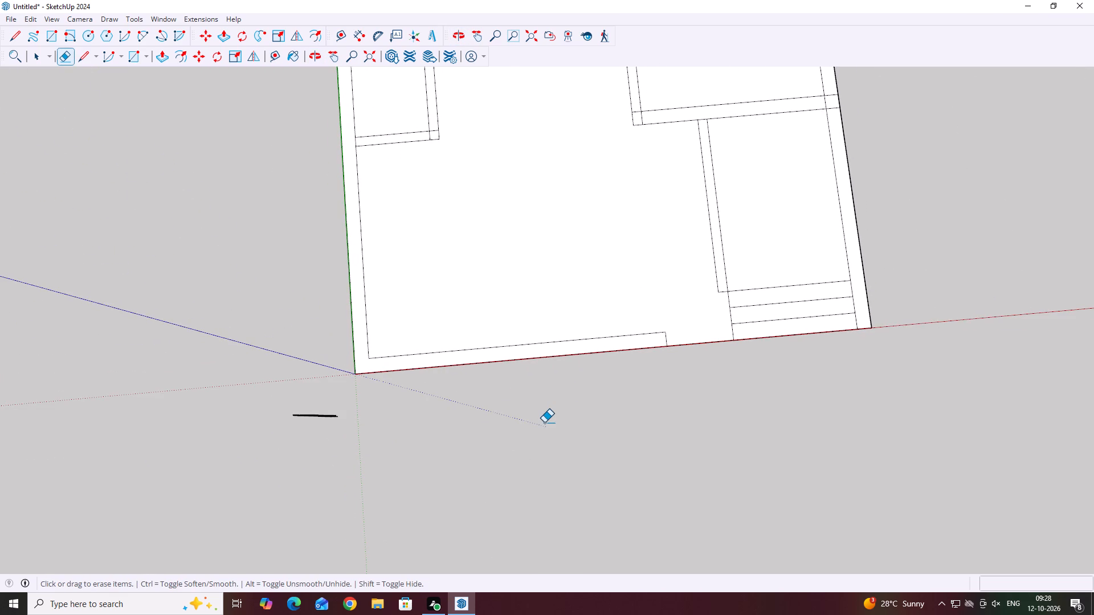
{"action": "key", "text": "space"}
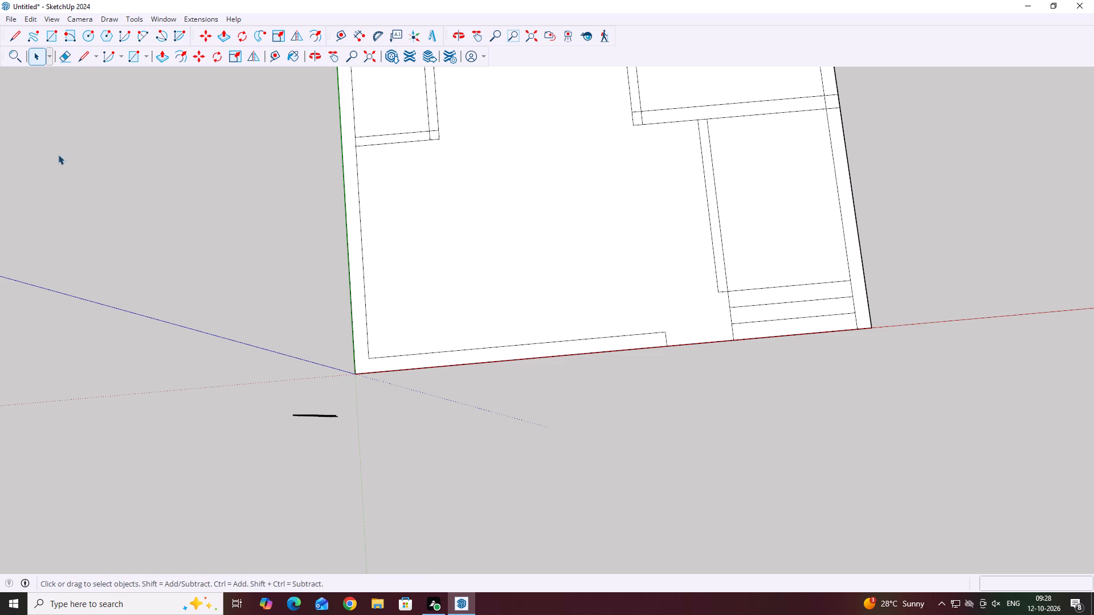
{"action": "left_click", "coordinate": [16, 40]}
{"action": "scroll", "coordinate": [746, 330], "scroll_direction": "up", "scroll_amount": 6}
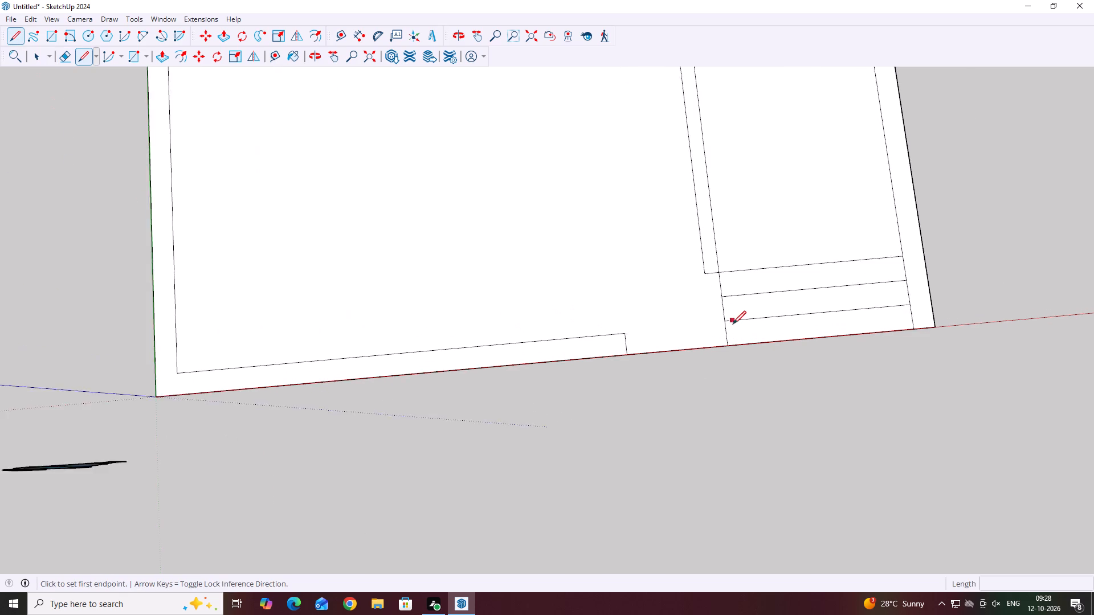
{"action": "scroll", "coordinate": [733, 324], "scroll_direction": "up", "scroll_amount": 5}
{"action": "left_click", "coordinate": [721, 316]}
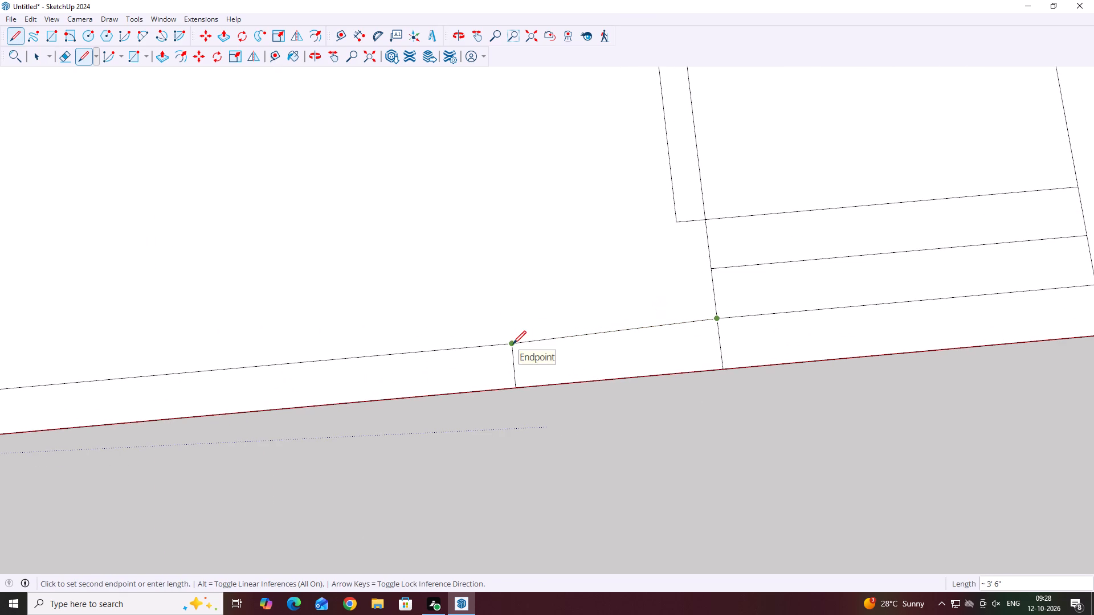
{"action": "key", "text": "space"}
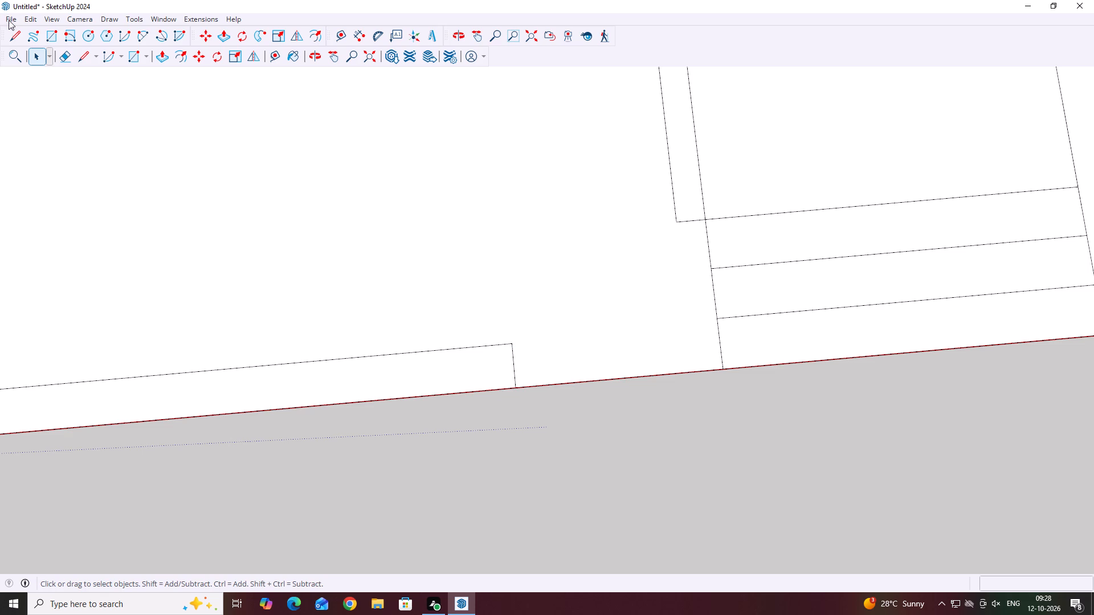
Draw a 3'6" line along the red axis from the end of the front wall's inner edge to the line across the strips.
{"action": "left_click", "coordinate": [17, 37]}
{"action": "scroll", "coordinate": [493, 326], "scroll_direction": "up", "scroll_amount": 4}
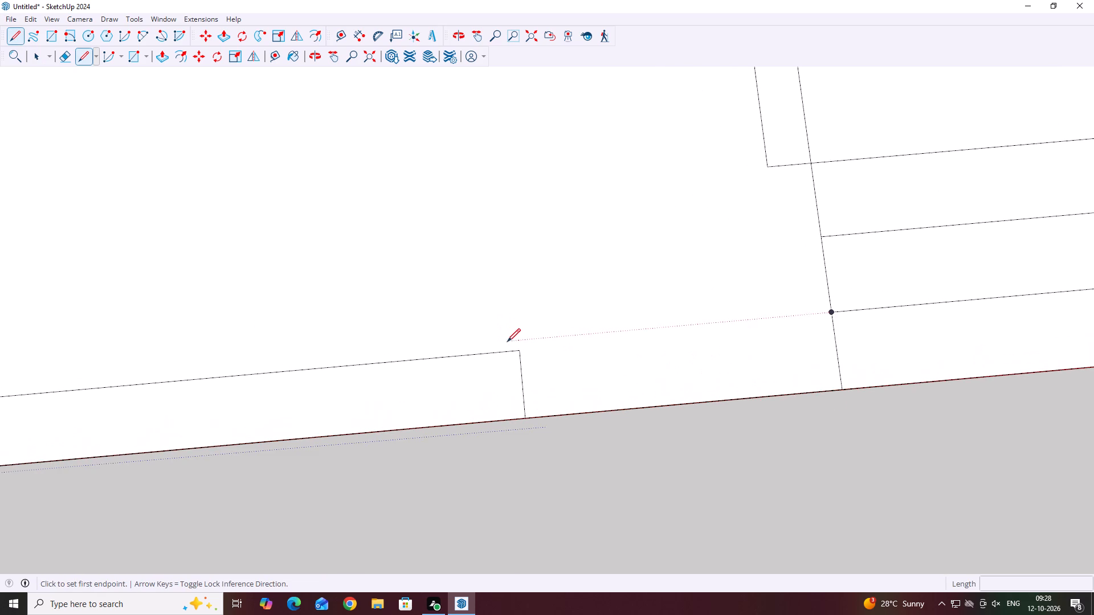
{"action": "left_click", "coordinate": [521, 354]}
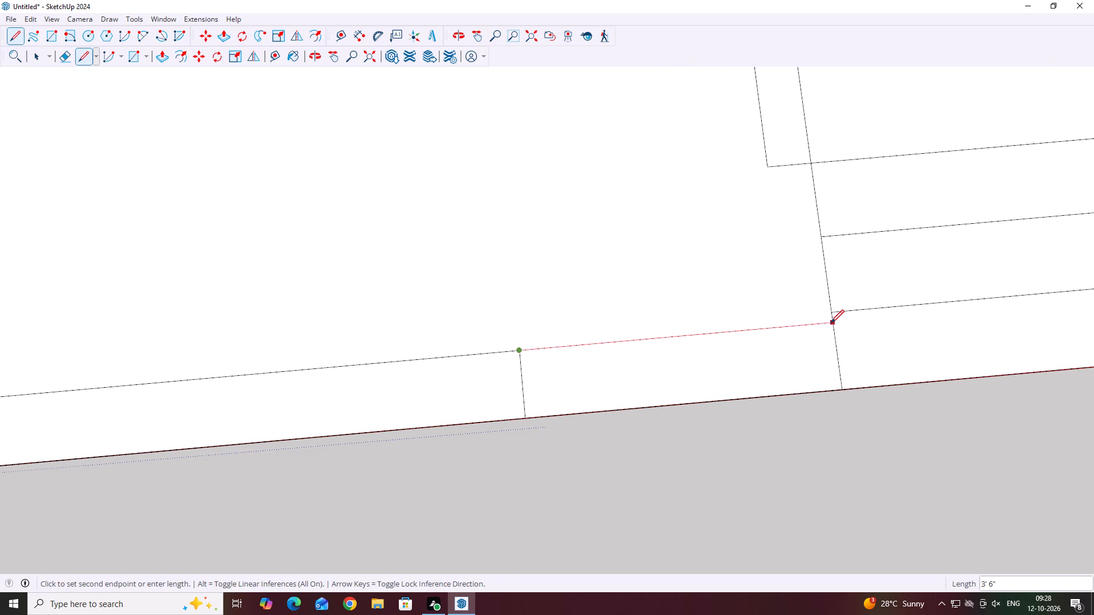
{"action": "left_click", "coordinate": [830, 323]}
Delete the short edge crossing the front wall's thickness where the second long partition used to meet it.
{"action": "scroll", "coordinate": [724, 359], "scroll_direction": "down", "scroll_amount": 10}
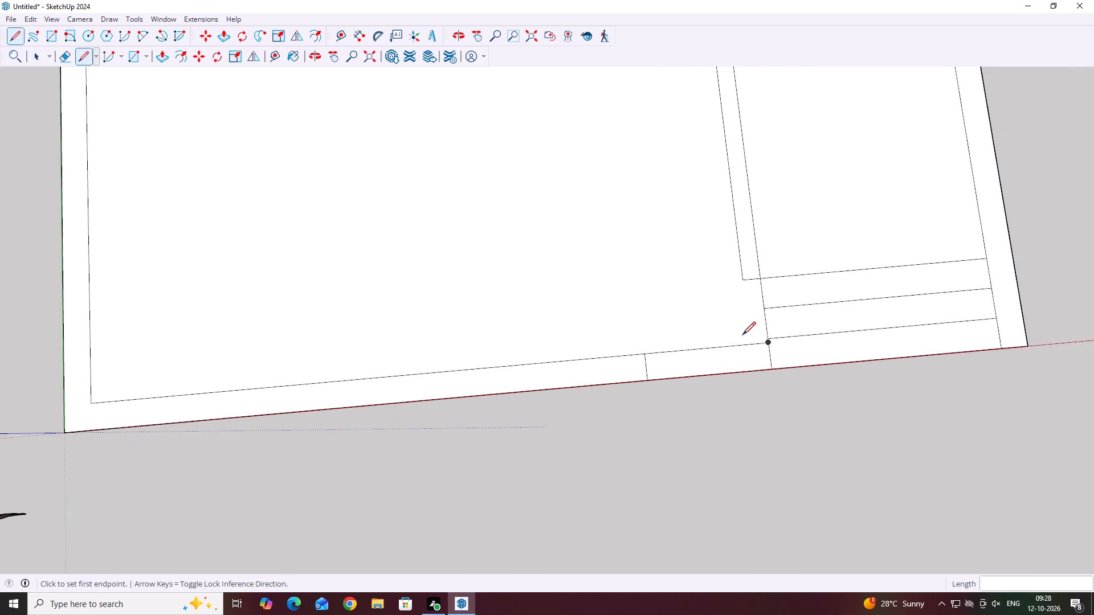
{"action": "middle_click_drag", "start_coordinate": [749, 331], "coordinate": [945, 446]}
{"action": "middle_click_drag", "start_coordinate": [643, 492], "coordinate": [713, 458]}
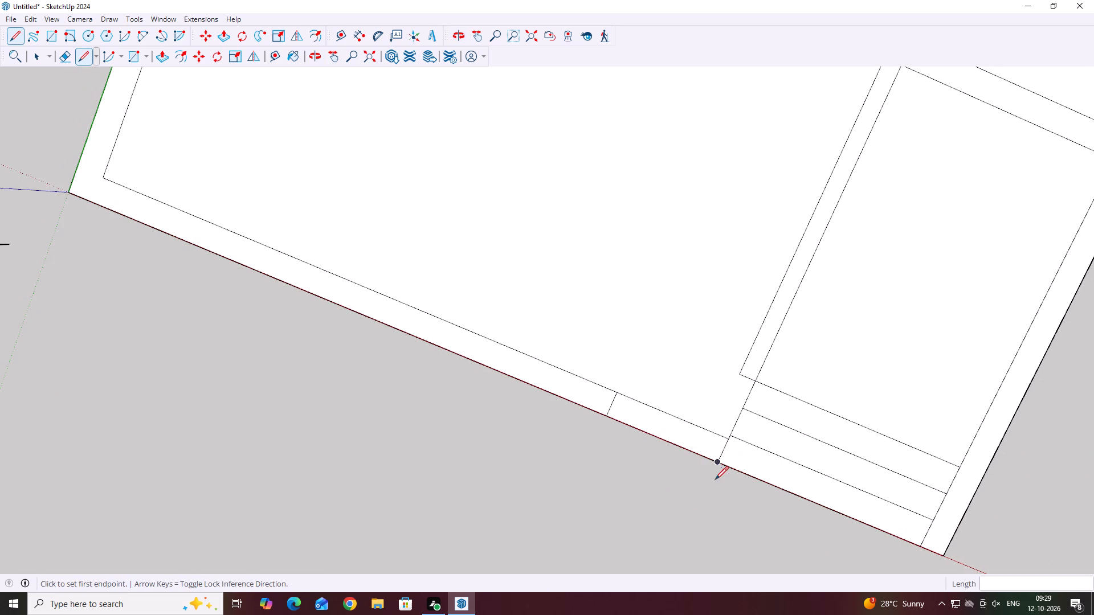
{"action": "middle_click_drag", "start_coordinate": [319, 520], "coordinate": [740, 375]}
{"action": "scroll", "coordinate": [443, 526], "scroll_direction": "down", "scroll_amount": 1}
{"action": "scroll", "coordinate": [609, 462], "scroll_direction": "down", "scroll_amount": 2}
{"action": "middle_click_drag", "start_coordinate": [631, 457], "coordinate": [713, 365]}
{"action": "scroll", "coordinate": [623, 401], "scroll_direction": "up", "scroll_amount": 4}
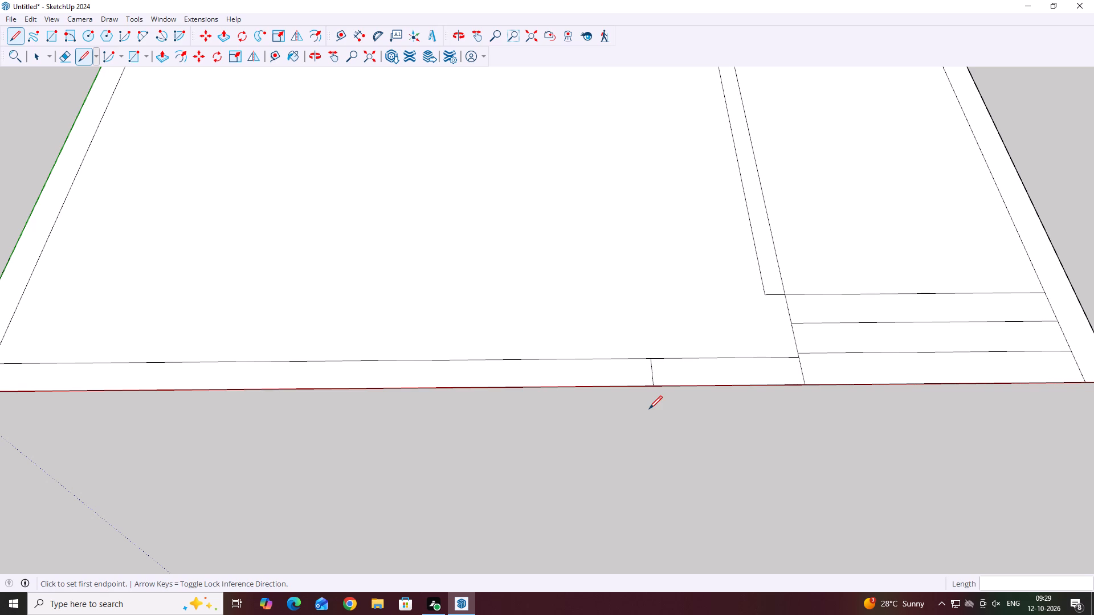
{"action": "key", "text": "space"}
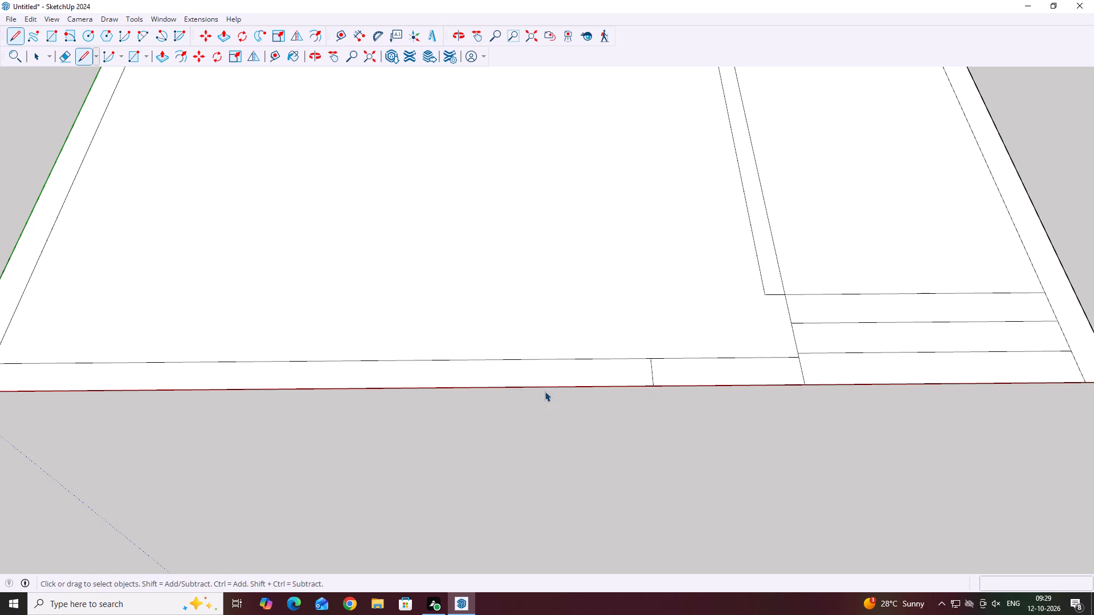
{"action": "scroll", "coordinate": [654, 364], "scroll_direction": "up", "scroll_amount": 8}
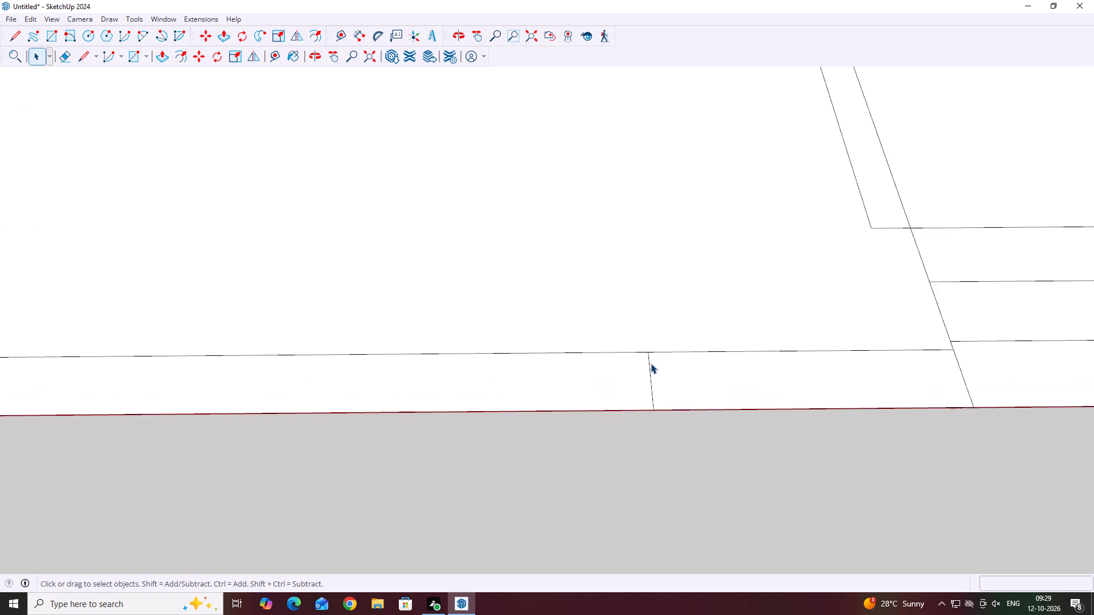
{"action": "scroll", "coordinate": [651, 363], "scroll_direction": "up", "scroll_amount": 3}
{"action": "left_click_drag", "start_coordinate": [636, 315], "coordinate": [700, 501]}
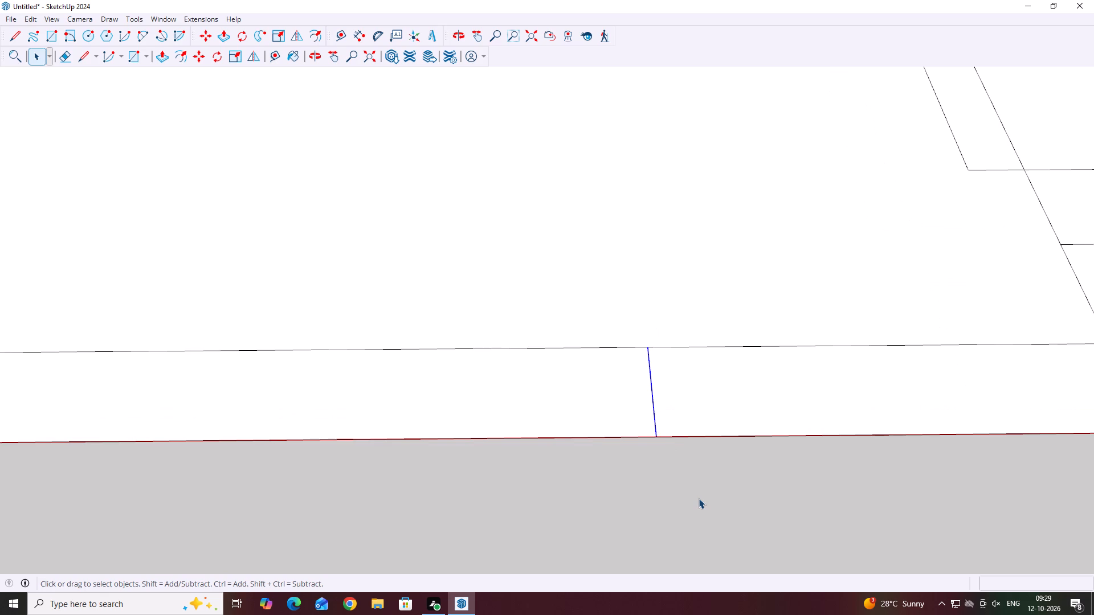
{"action": "key", "text": "Delete"}
Draw a line about 1'10" long, extending the 6" partition's room-side edge from its end corner to the front wall's inner edge.
{"action": "scroll", "coordinate": [425, 431], "scroll_direction": "down", "scroll_amount": 14}
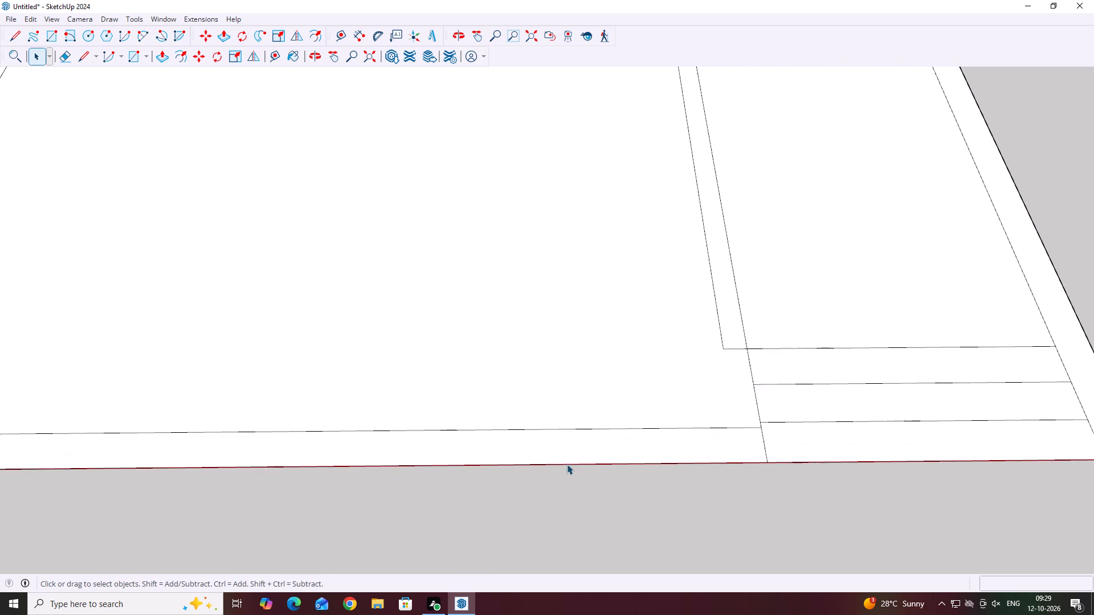
{"action": "scroll", "coordinate": [567, 464], "scroll_direction": "down", "scroll_amount": 3}
{"action": "middle_click_drag", "start_coordinate": [730, 421], "coordinate": [713, 495]}
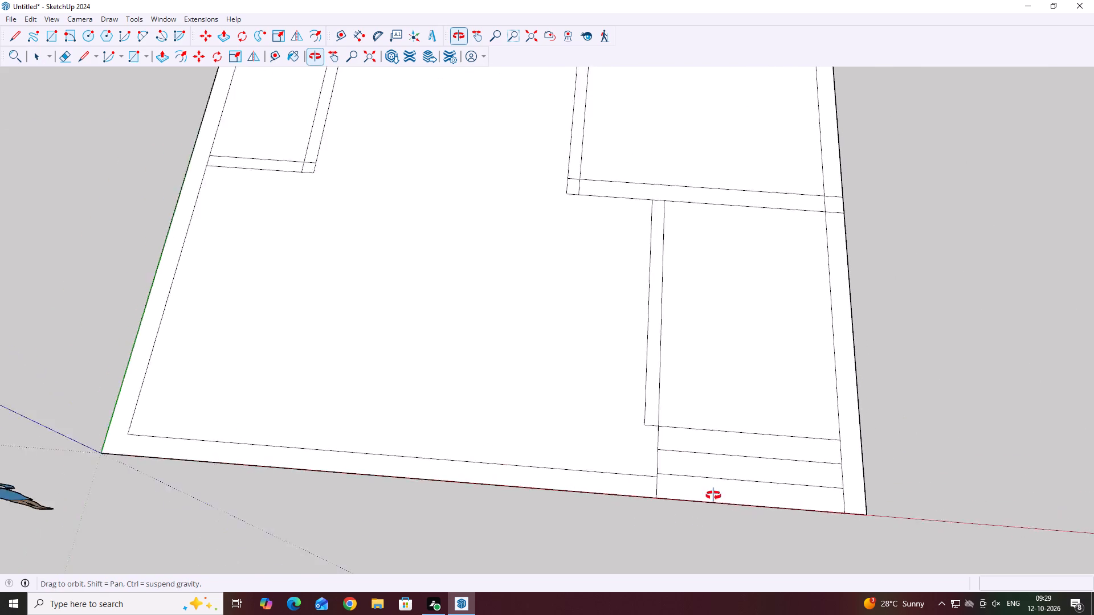
{"action": "middle_click_drag", "start_coordinate": [713, 495], "coordinate": [752, 506]}
{"action": "left_click", "coordinate": [17, 36]}
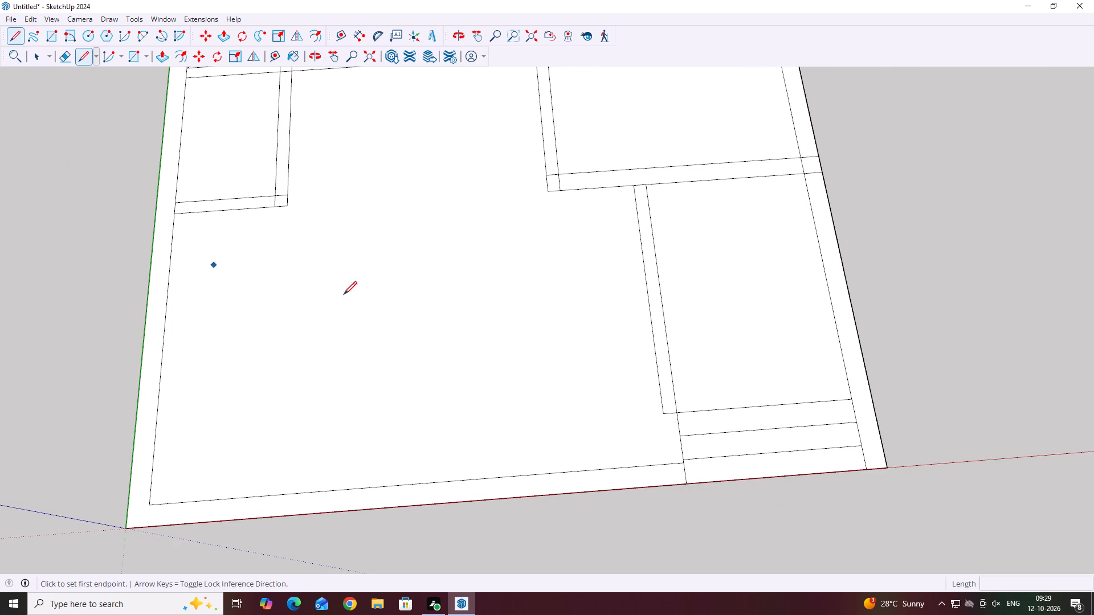
{"action": "scroll", "coordinate": [663, 418], "scroll_direction": "up", "scroll_amount": 10}
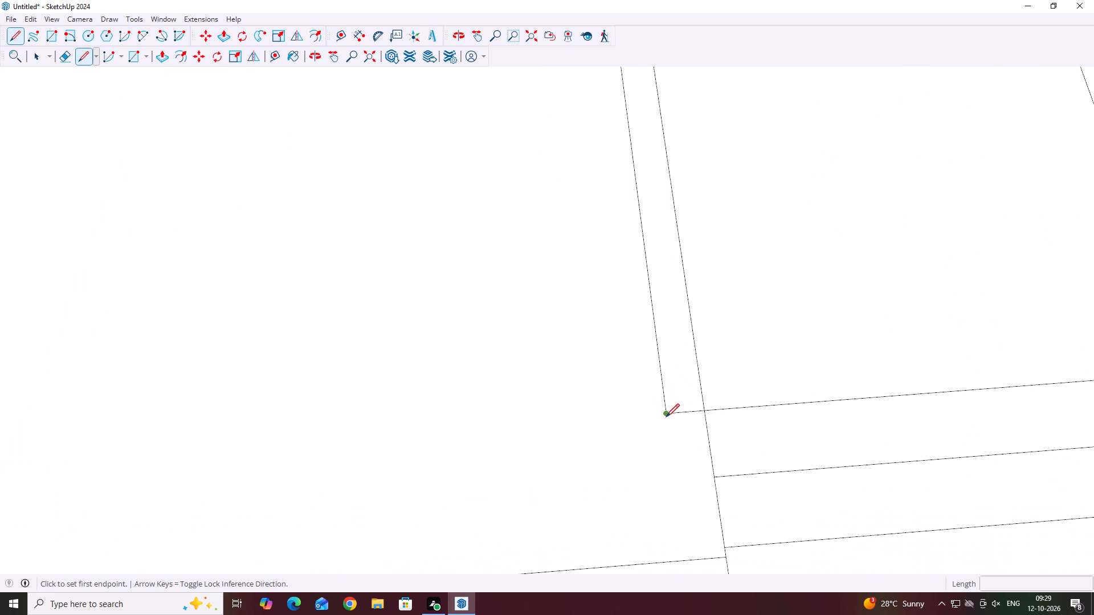
{"action": "left_click", "coordinate": [666, 416]}
{"action": "scroll", "coordinate": [663, 504], "scroll_direction": "down", "scroll_amount": 1}
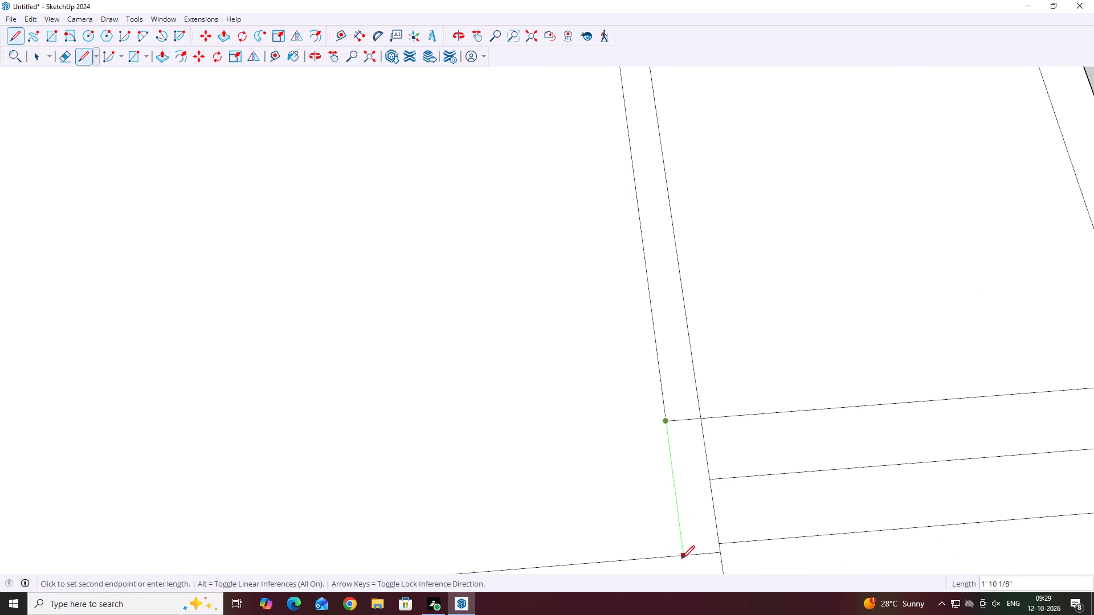
{"action": "left_click", "coordinate": [683, 559]}
{"action": "scroll", "coordinate": [630, 438], "scroll_direction": "down", "scroll_amount": 6}
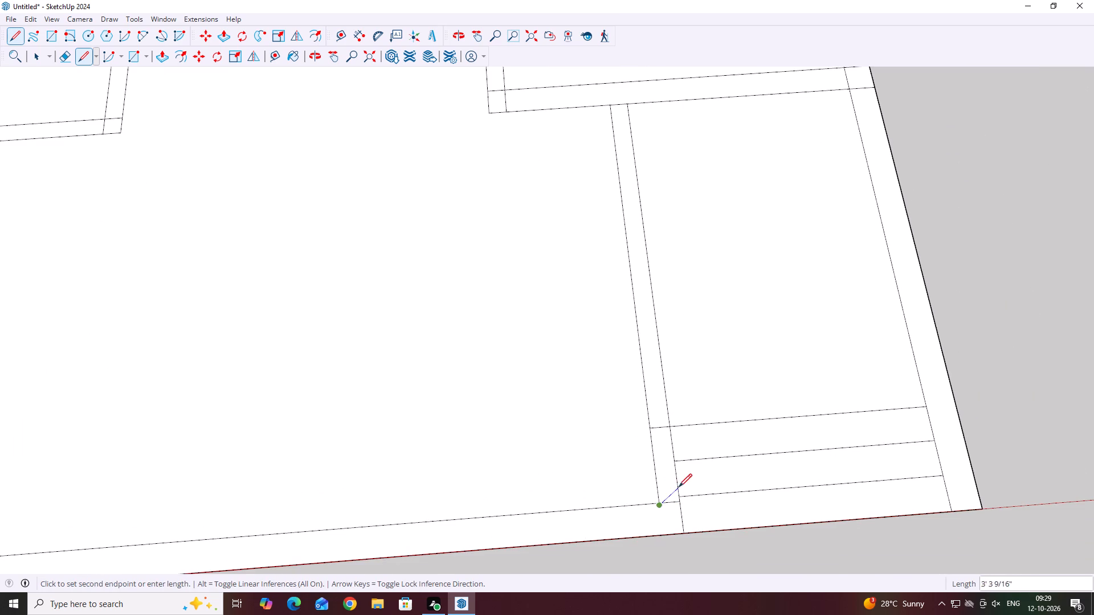
{"action": "scroll", "coordinate": [651, 516], "scroll_direction": "up", "scroll_amount": 6}
{"action": "key", "text": "space"}
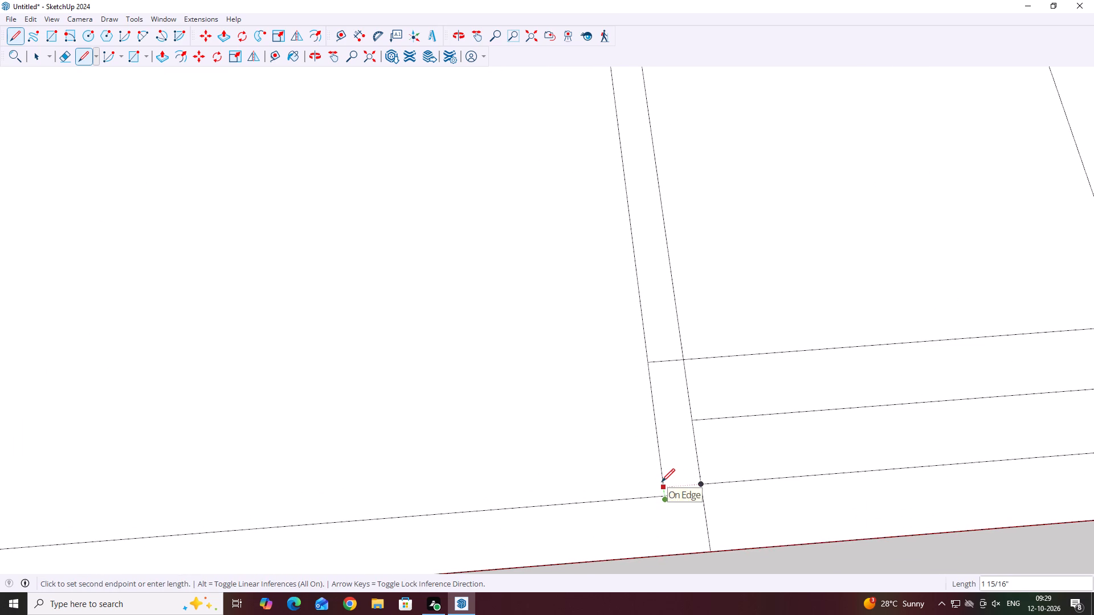
Erase the line's stub past the front wall's inner edge and the short edge across the 6" partition at its old end.
{"action": "scroll", "coordinate": [59, 56], "scroll_direction": "up", "scroll_amount": 3}
{"action": "left_click", "coordinate": [63, 59]}
{"action": "scroll", "coordinate": [702, 514], "scroll_direction": "up", "scroll_amount": 12}
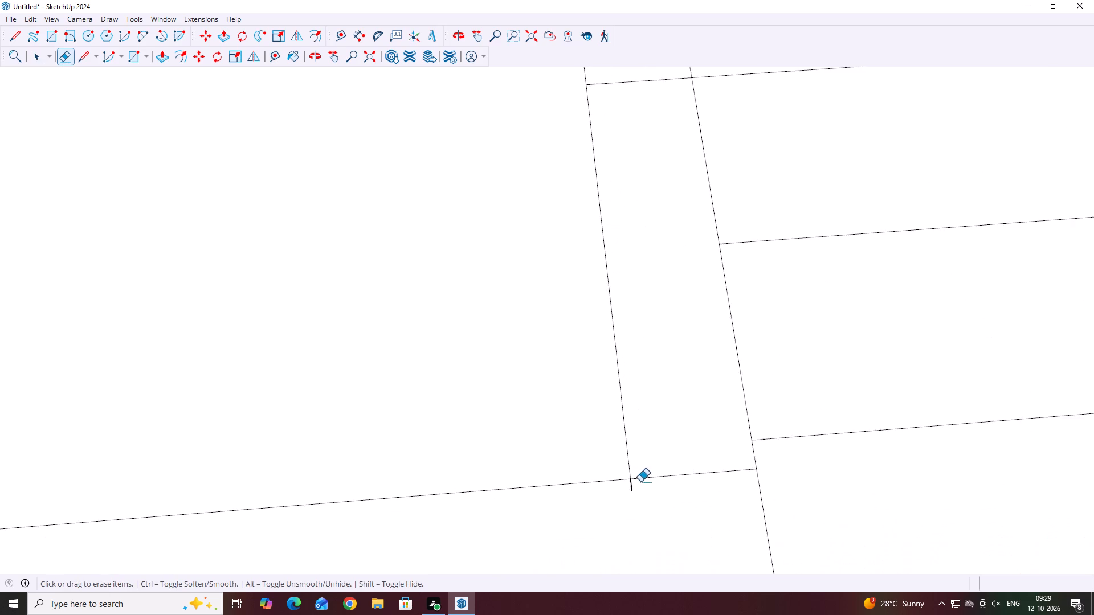
{"action": "scroll", "coordinate": [640, 482], "scroll_direction": "up", "scroll_amount": 15}
{"action": "left_click_drag", "start_coordinate": [755, 482], "coordinate": [628, 498]}
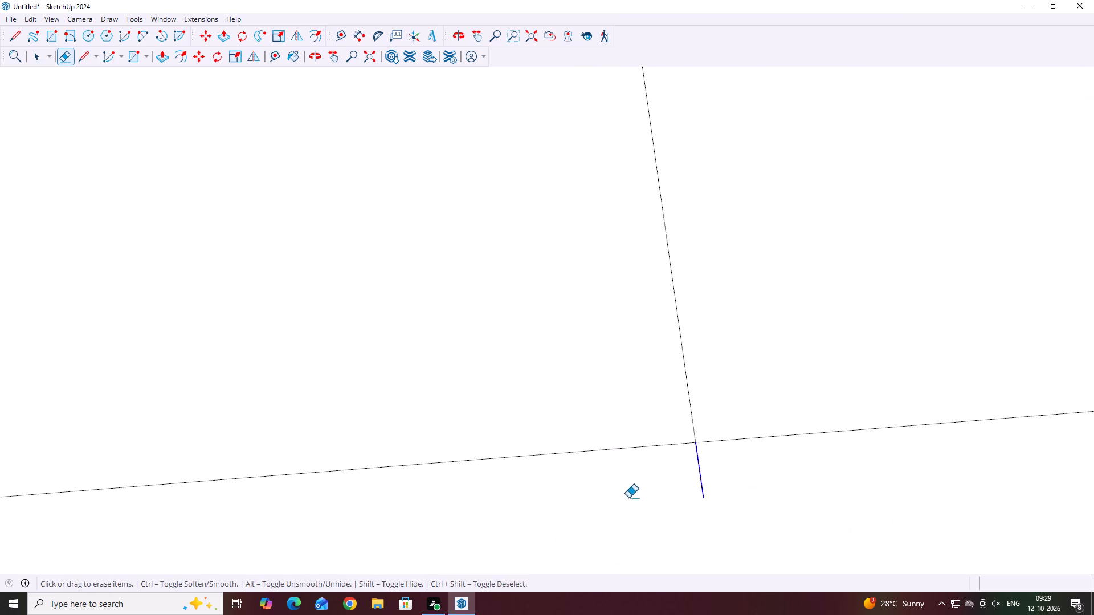
{"action": "left_click_drag", "start_coordinate": [628, 498], "coordinate": [619, 499]}
{"action": "scroll", "coordinate": [528, 421], "scroll_direction": "down", "scroll_amount": 20}
{"action": "scroll", "coordinate": [528, 421], "scroll_direction": "down", "scroll_amount": 18}
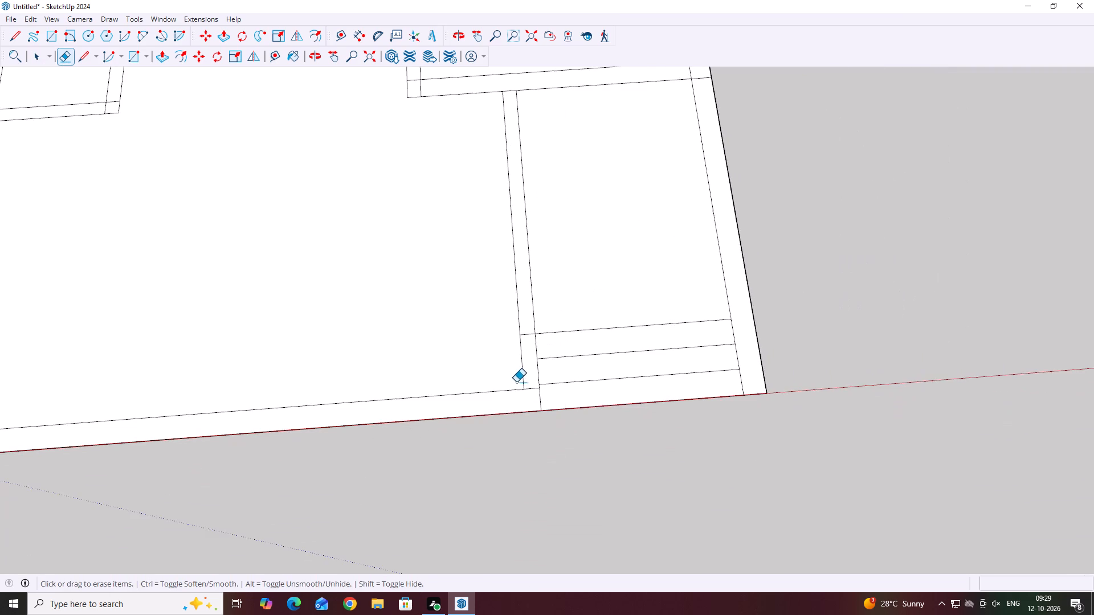
{"action": "middle_click_drag", "start_coordinate": [738, 409], "coordinate": [768, 325]}
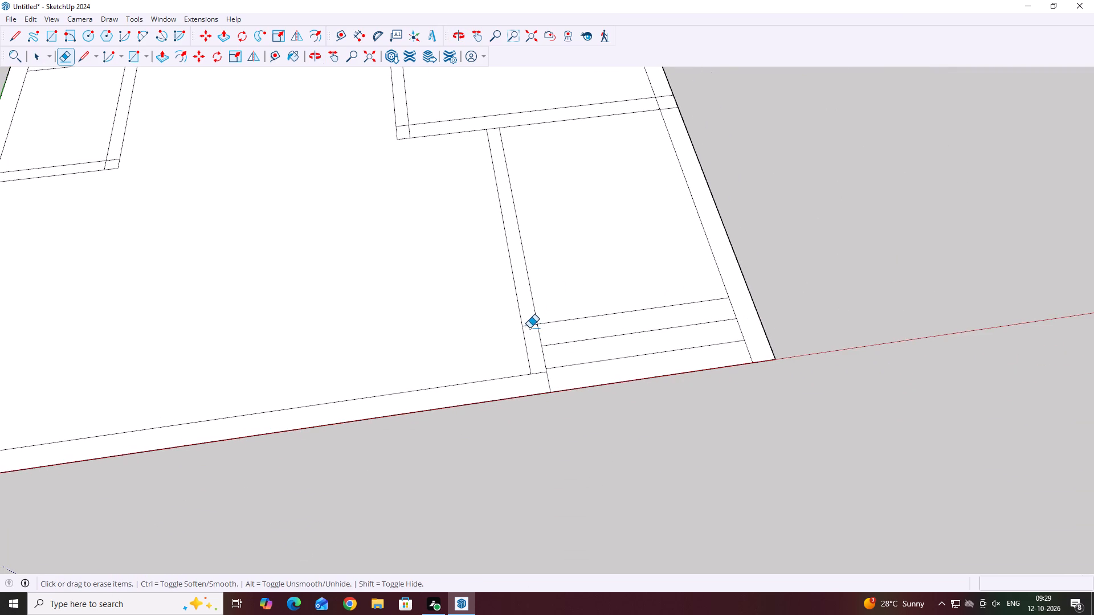
{"action": "scroll", "coordinate": [529, 328], "scroll_direction": "up", "scroll_amount": 10}
{"action": "left_click_drag", "start_coordinate": [533, 280], "coordinate": [529, 352]}
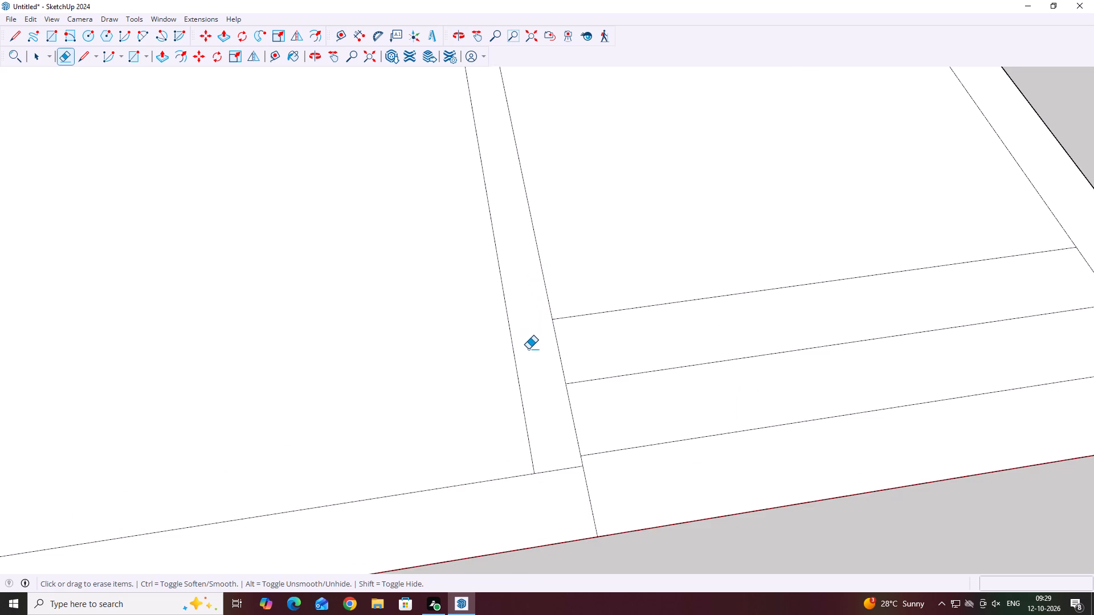
Copy the front room's inner side-wall edge along the green axis 10' into the room, along the red axis.
{"action": "scroll", "coordinate": [528, 347], "scroll_direction": "down", "scroll_amount": 18}
{"action": "middle_click_drag", "start_coordinate": [732, 298], "coordinate": [536, 493]}
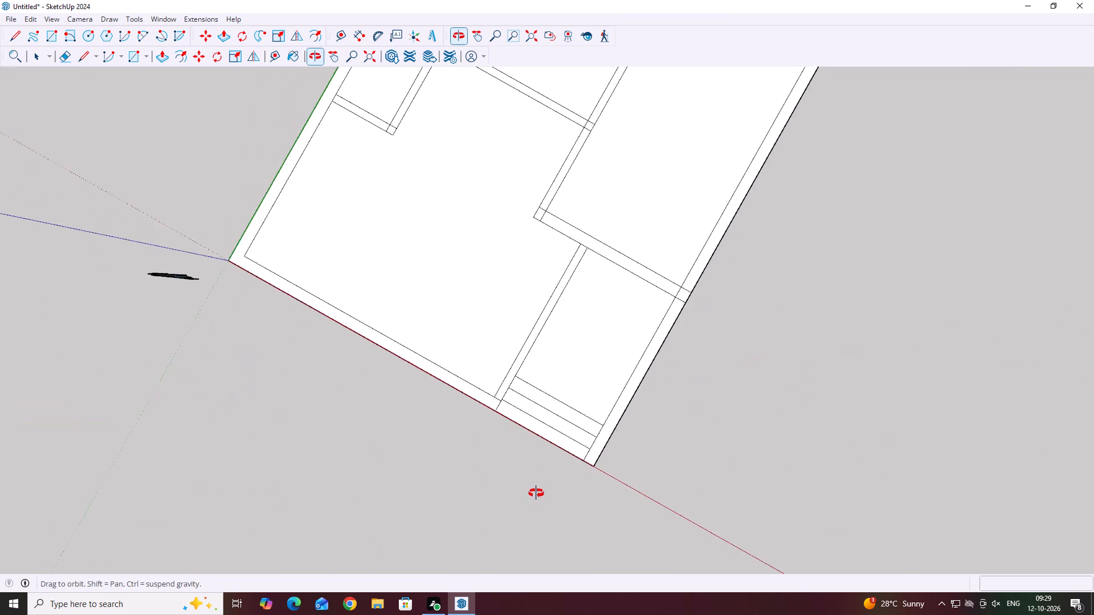
{"action": "middle_click_drag", "start_coordinate": [536, 493], "coordinate": [538, 497]}
{"action": "middle_click", "coordinate": [541, 503]}
{"action": "scroll", "coordinate": [541, 503], "scroll_direction": "down", "scroll_amount": 3}
{"action": "middle_click_drag", "start_coordinate": [538, 506], "coordinate": [769, 342]}
{"action": "middle_click_drag", "start_coordinate": [457, 275], "coordinate": [487, 384]}
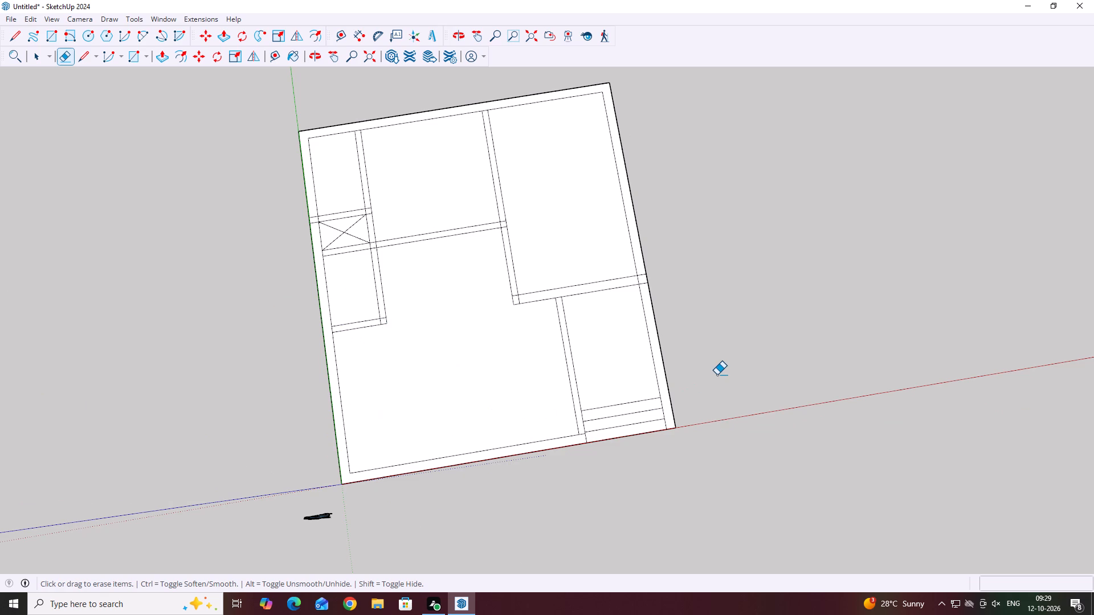
{"action": "key", "text": "space"}
{"action": "scroll", "coordinate": [381, 418], "scroll_direction": "up", "scroll_amount": 2}
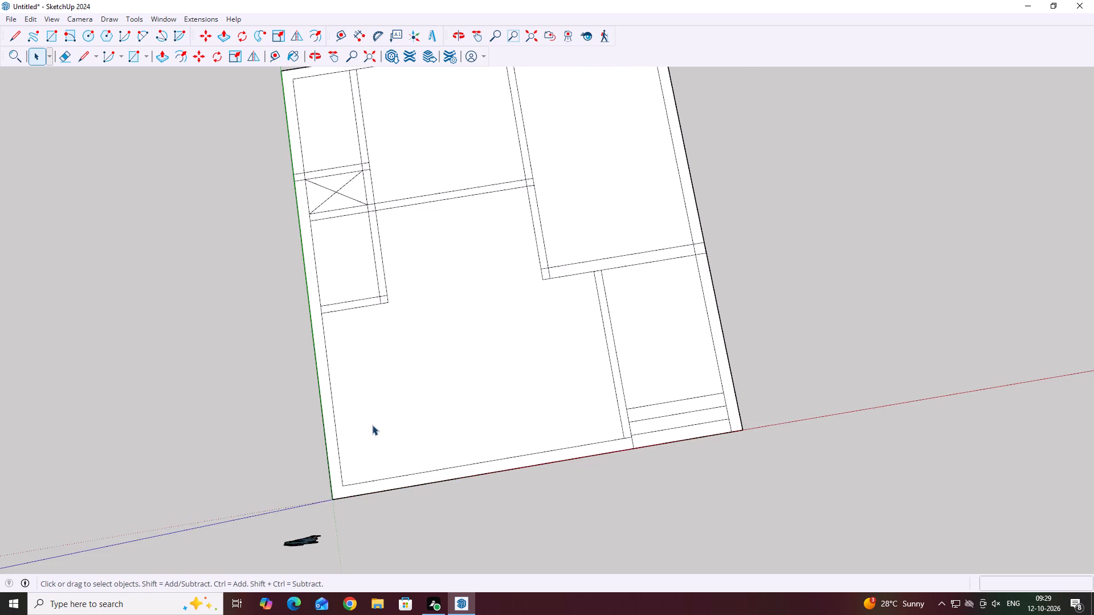
{"action": "scroll", "coordinate": [346, 417], "scroll_direction": "up", "scroll_amount": 2}
{"action": "left_click", "coordinate": [330, 405]}
{"action": "middle_click_drag", "start_coordinate": [429, 408], "coordinate": [425, 386]}
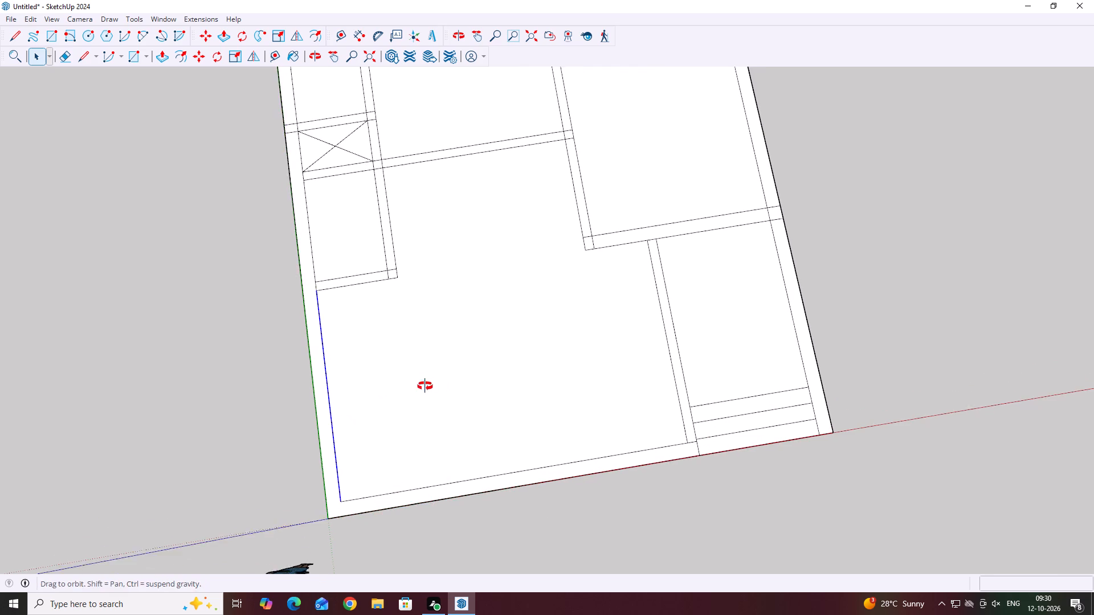
{"action": "middle_click_drag", "start_coordinate": [425, 386], "coordinate": [424, 381]}
{"action": "middle_click_drag", "start_coordinate": [342, 405], "coordinate": [427, 389]}
{"action": "middle_click_drag", "start_coordinate": [564, 391], "coordinate": [492, 382]}
{"action": "key", "text": "m"}
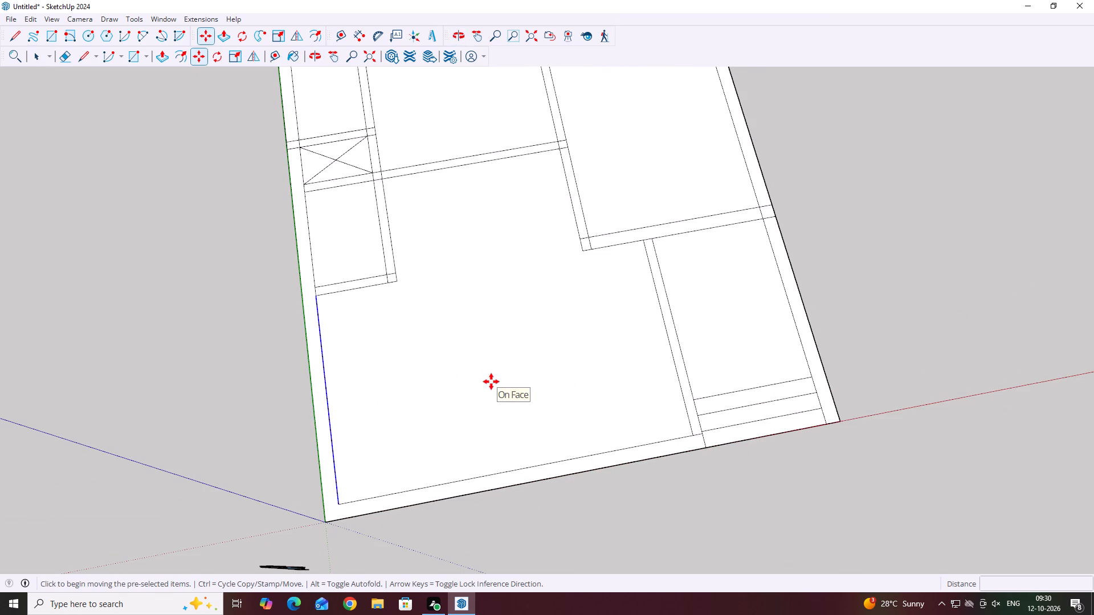
{"action": "left_click", "coordinate": [326, 398]}
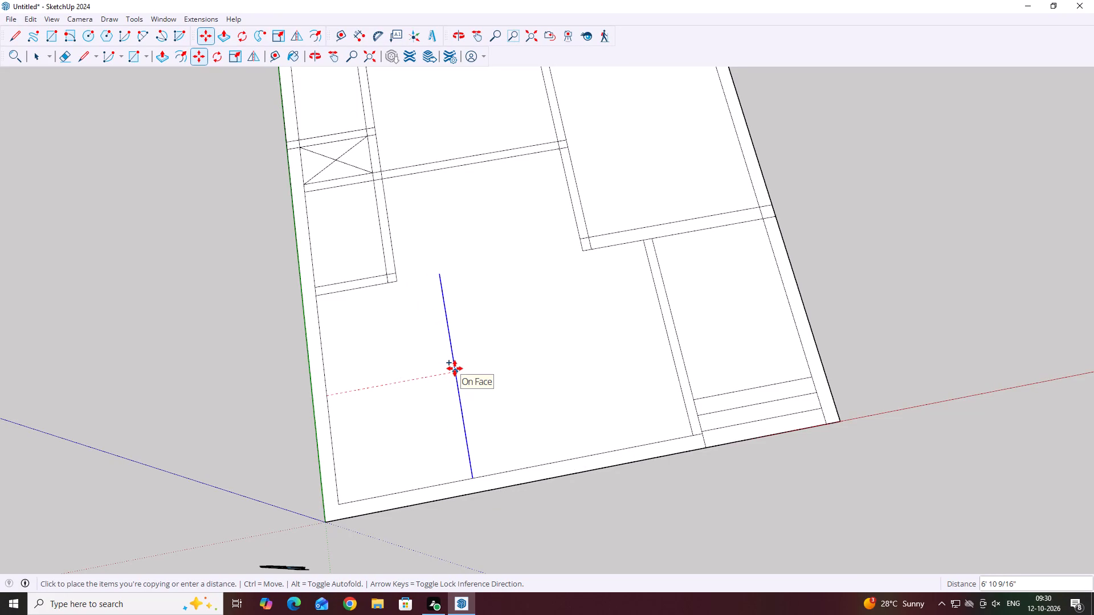
{"action": "type", "text": "110"}
{"action": "key", "text": "BackSpace"}
{"action": "key", "text": "BackSpace"}
{"action": "type", "text": "0'"}
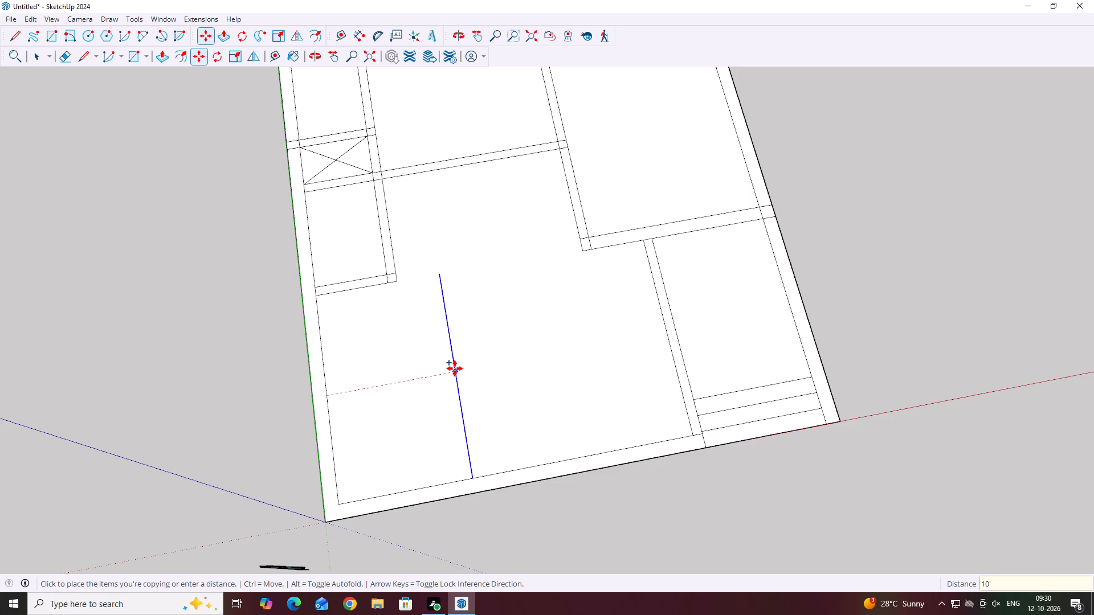
{"action": "key", "text": "Return"}
{"action": "key", "text": "Return"}
{"action": "key", "text": "Return"}
{"action": "key", "text": "Return"}
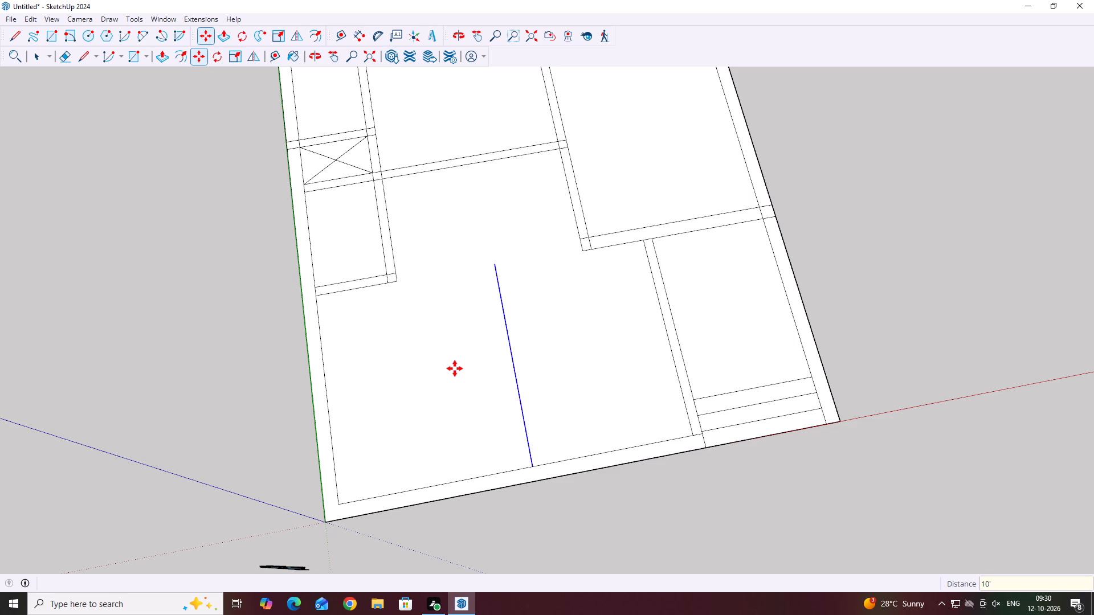
Copy the new line in the front room 6" farther along the red axis, then clear the selection.
{"action": "middle_click_drag", "start_coordinate": [544, 367], "coordinate": [511, 373]}
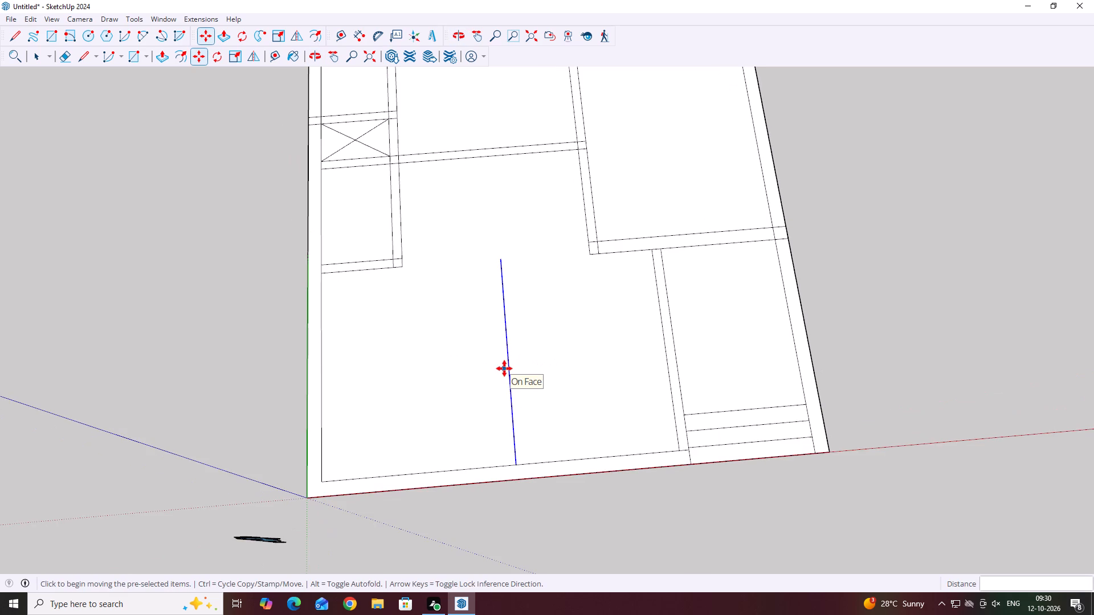
{"action": "key", "text": "m"}
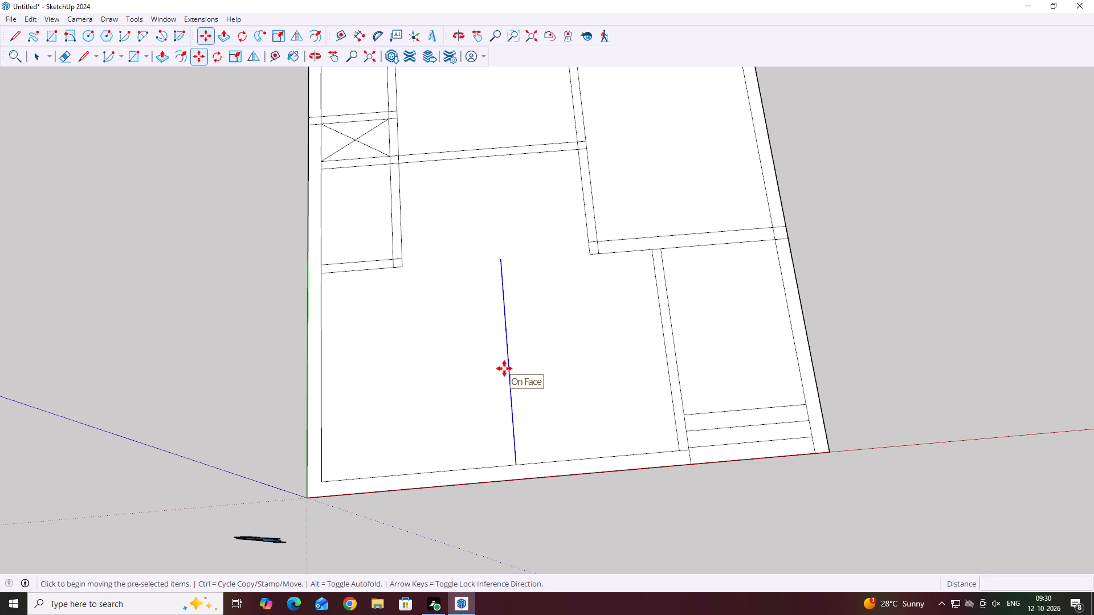
{"action": "left_click", "coordinate": [508, 358]}
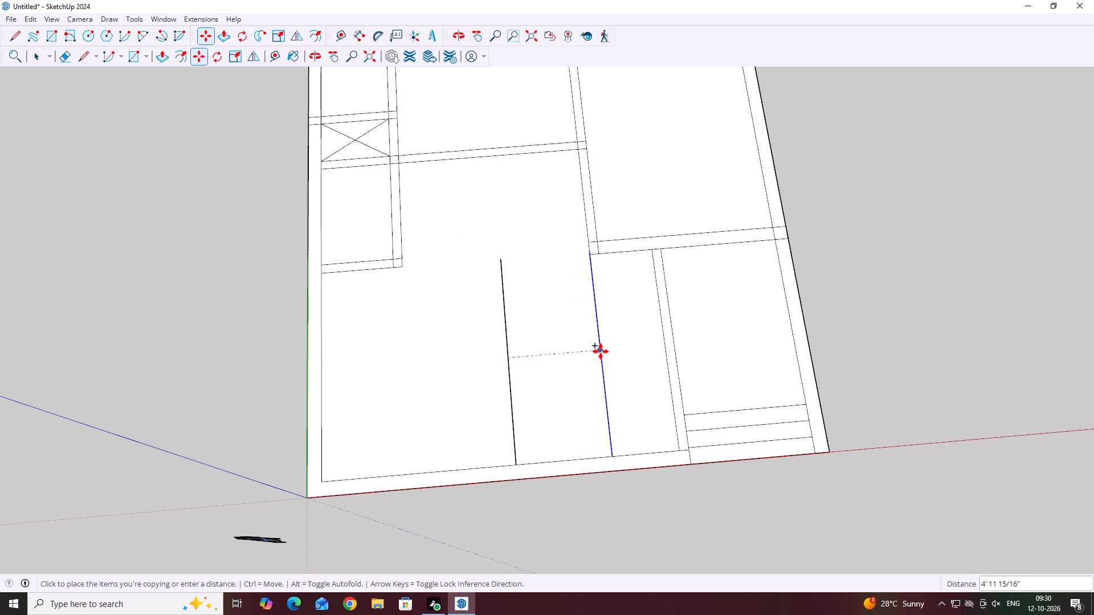
{"action": "key", "text": "6"}
{"action": "key", "text": "Return"}
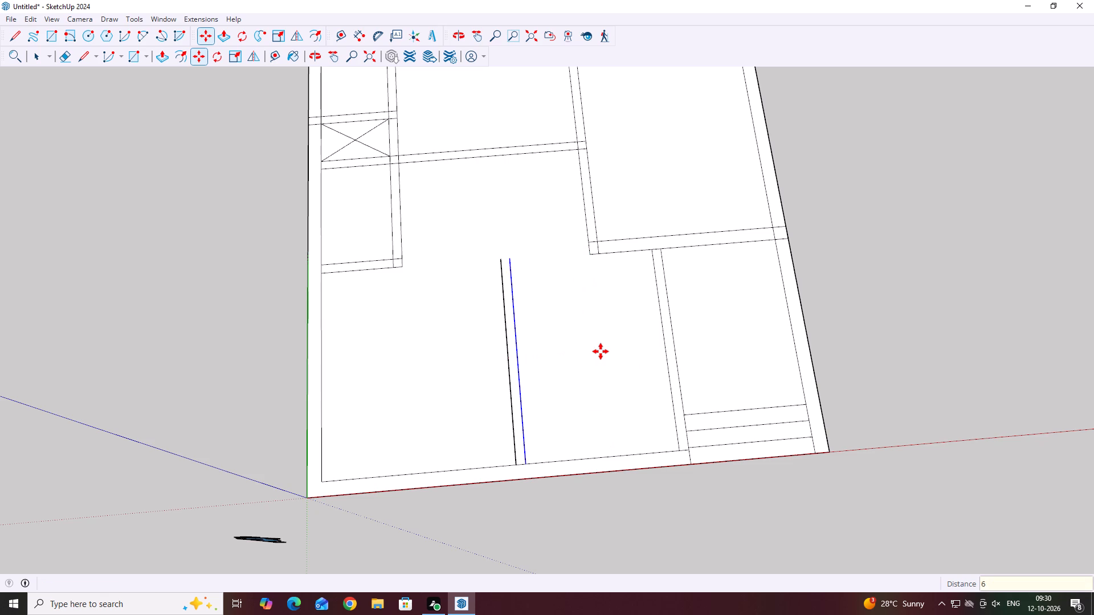
{"action": "scroll", "coordinate": [607, 355], "scroll_direction": "down", "scroll_amount": 5}
{"action": "middle_click_drag", "start_coordinate": [561, 339], "coordinate": [554, 375]}
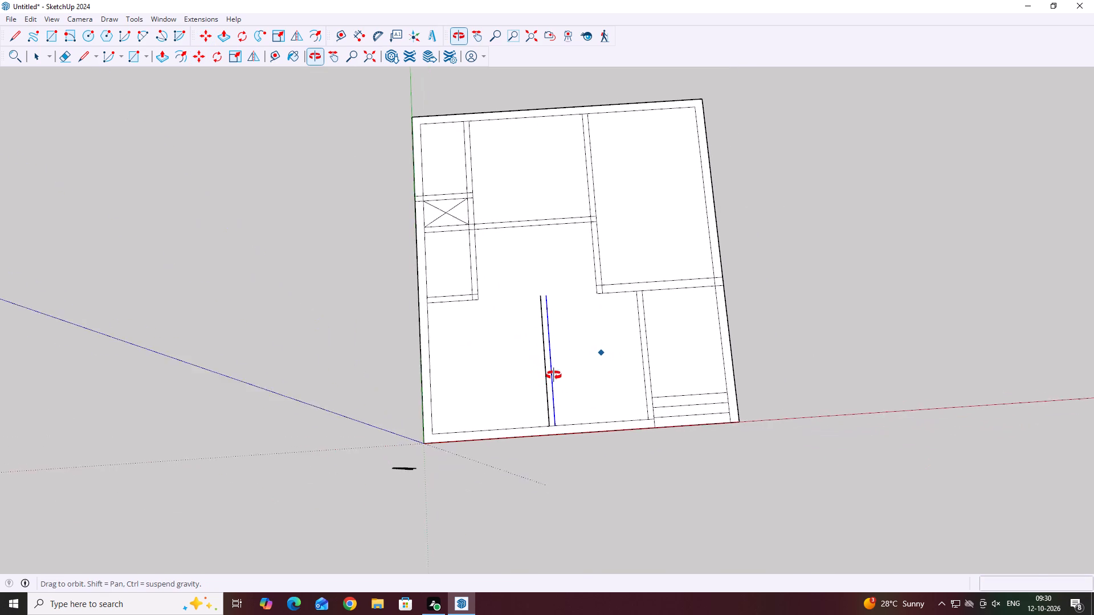
{"action": "middle_click_drag", "start_coordinate": [554, 375], "coordinate": [594, 394]}
{"action": "middle_click_drag", "start_coordinate": [670, 323], "coordinate": [643, 315]}
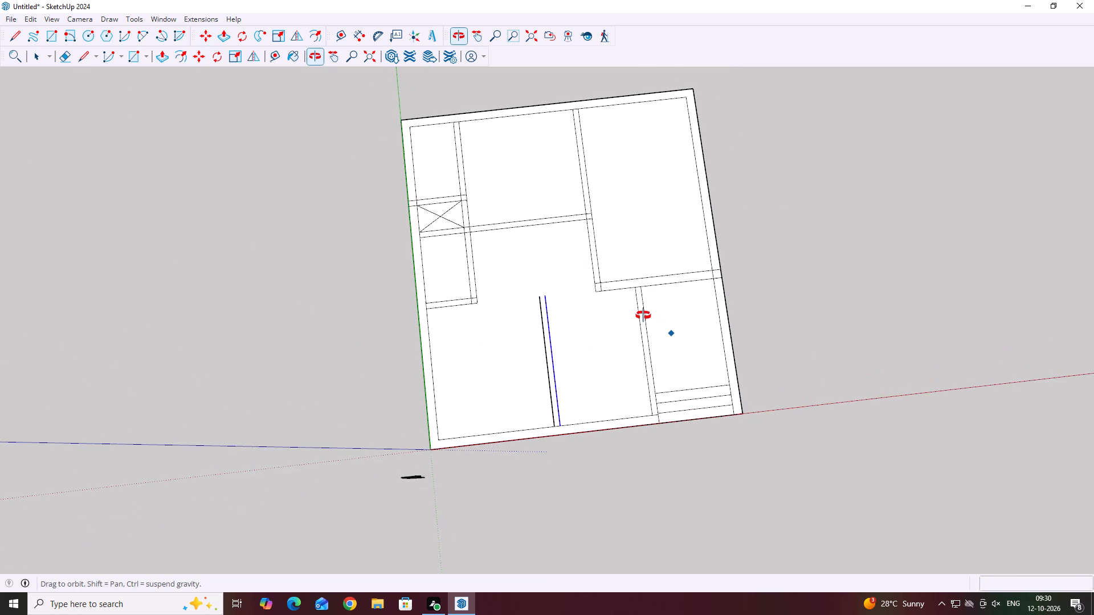
{"action": "middle_click_drag", "start_coordinate": [643, 315], "coordinate": [643, 315]}
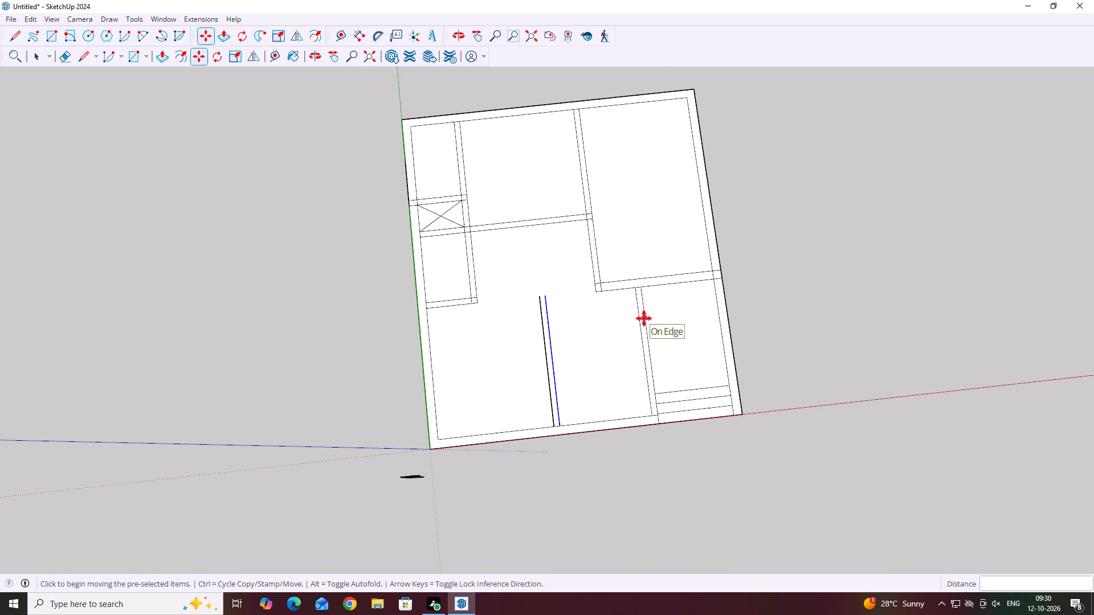
{"action": "scroll", "coordinate": [628, 277], "scroll_direction": "up", "scroll_amount": 6}
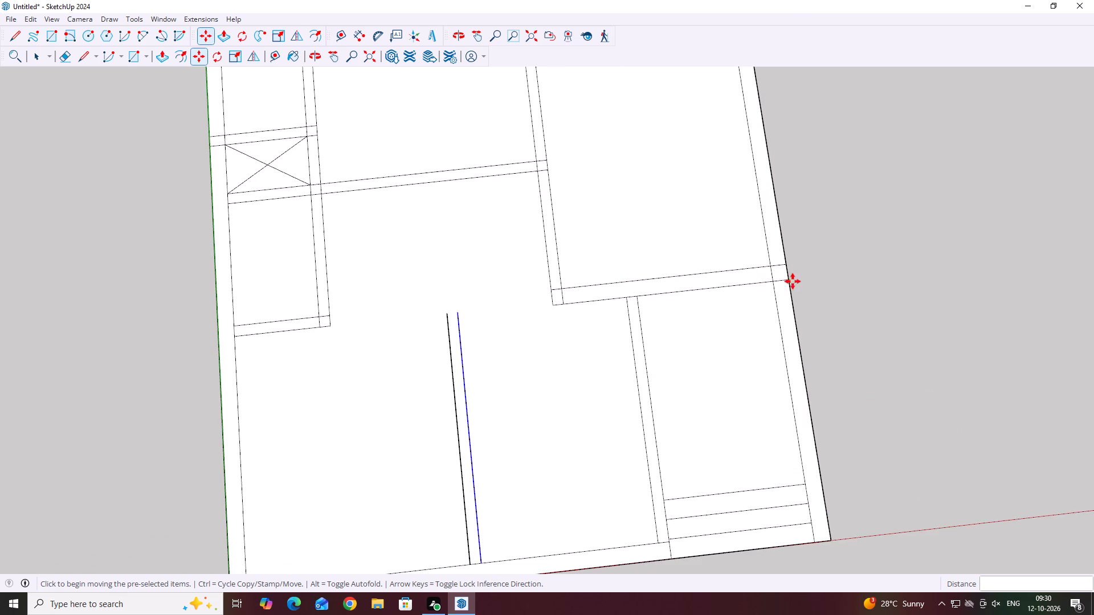
{"action": "key", "text": "Escape"}
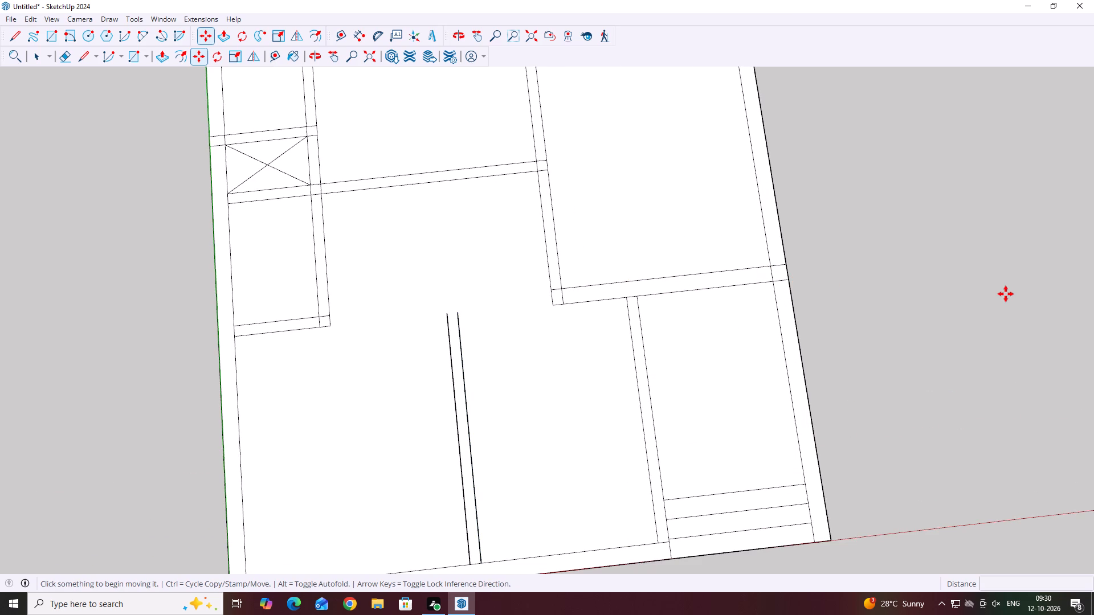
{"action": "key", "text": "space"}
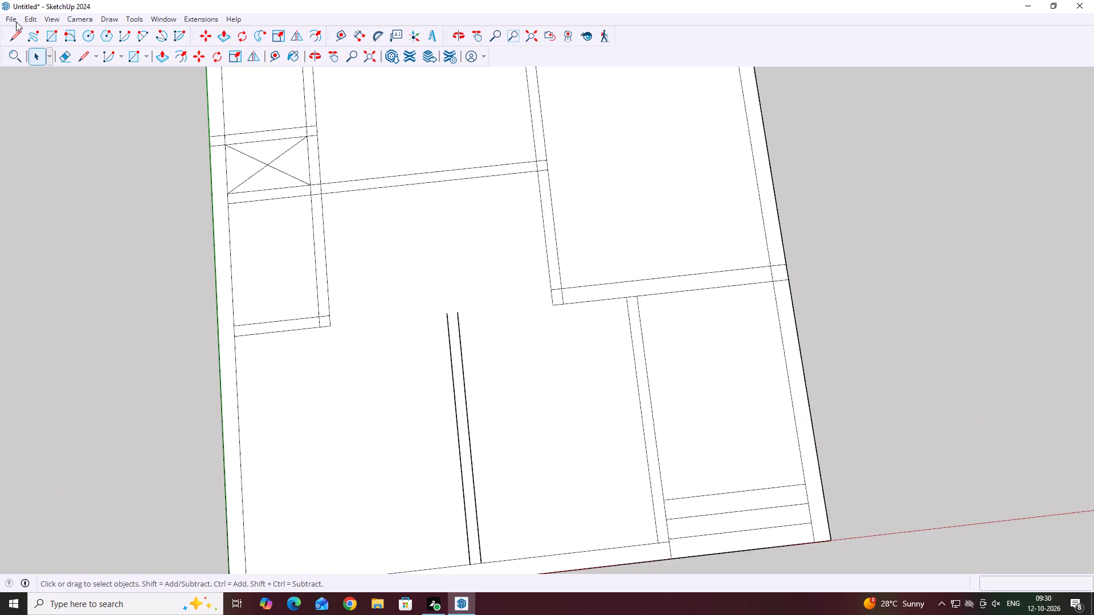
Extend both edges of the strip bay's 6" partition with 9" lines across the cross wall's thickness.
{"action": "left_click", "coordinate": [8, 30]}
{"action": "scroll", "coordinate": [623, 296], "scroll_direction": "up", "scroll_amount": 7}
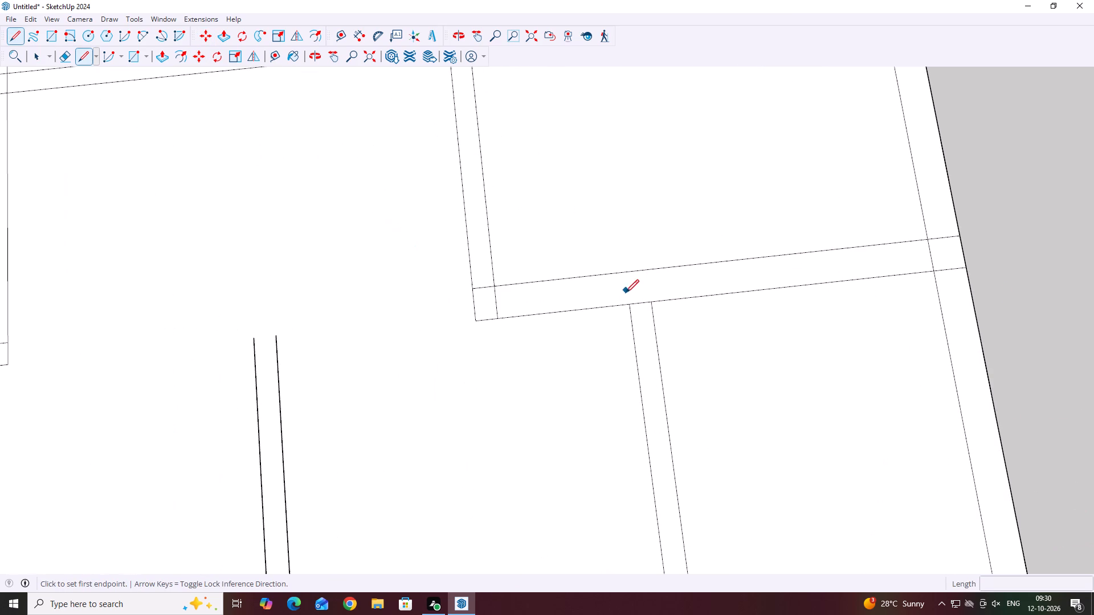
{"action": "left_click_drag", "start_coordinate": [628, 306], "coordinate": [628, 292]}
{"action": "left_click", "coordinate": [626, 273]}
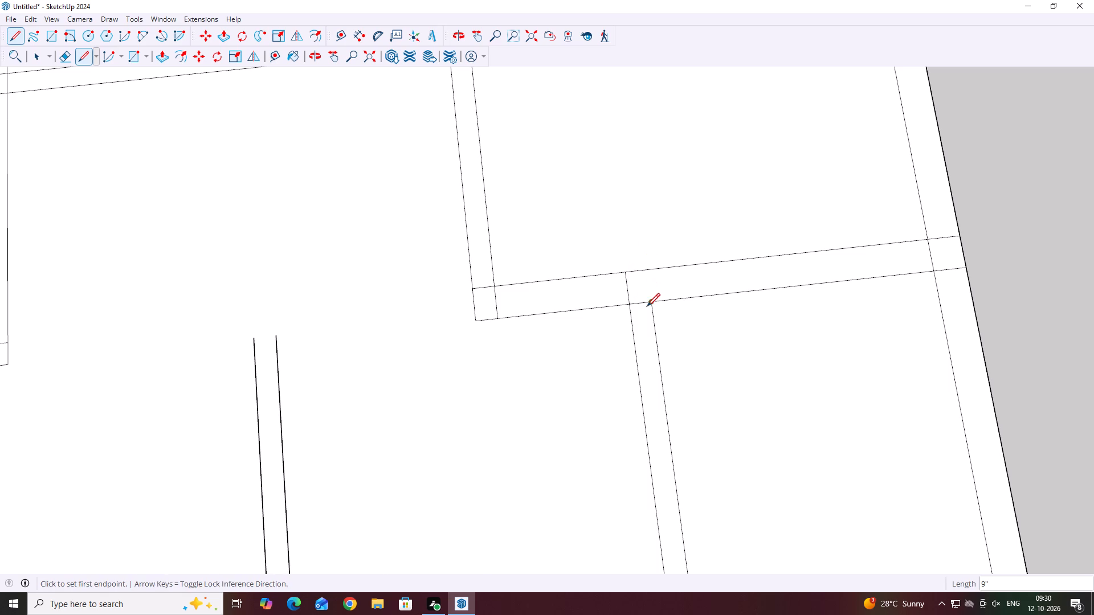
{"action": "left_click", "coordinate": [651, 303]}
{"action": "left_click", "coordinate": [646, 269]}
{"action": "scroll", "coordinate": [612, 334], "scroll_direction": "down", "scroll_amount": 5}
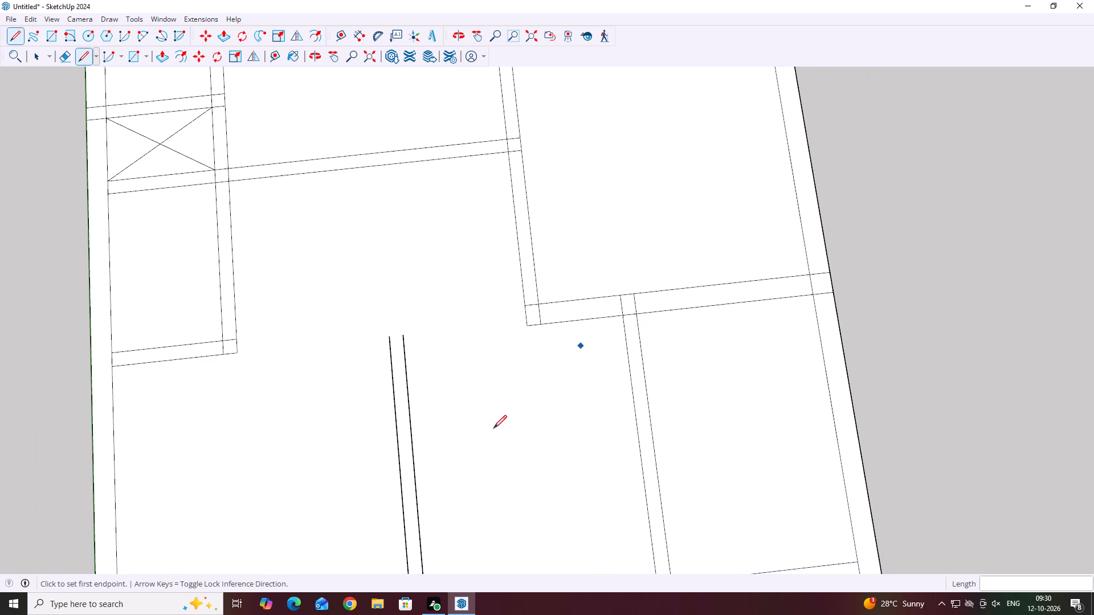
{"action": "scroll", "coordinate": [493, 429], "scroll_direction": "down", "scroll_amount": 2}
{"action": "key", "text": "space"}
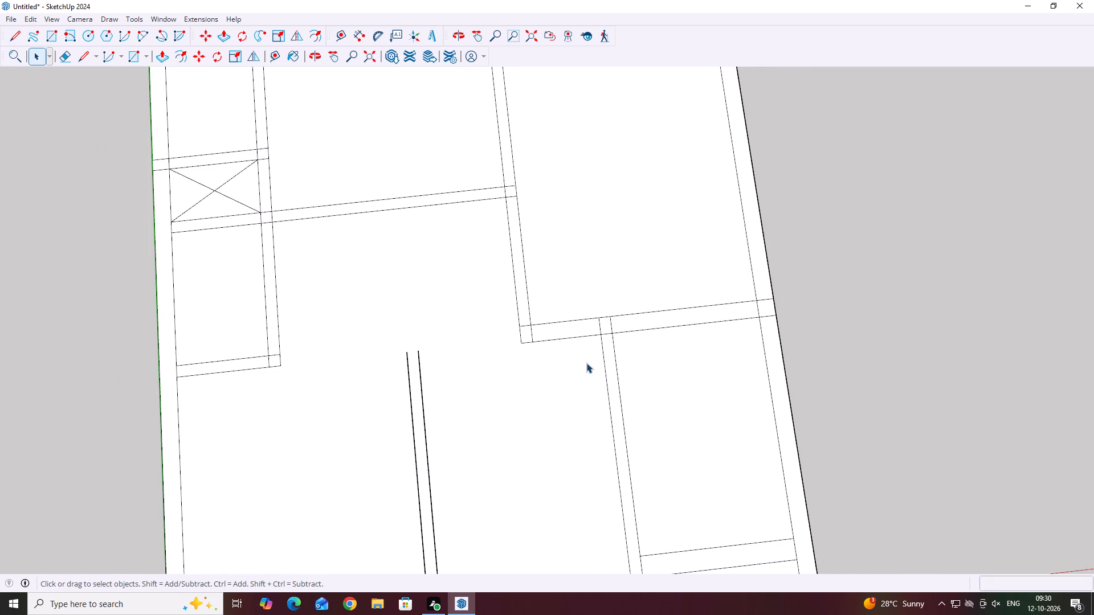
Erase the partition's run between the horizontal partition's corner and the cross wall, plus the cross wall's stub beyond the strip bay's 6" partition.
{"action": "left_click", "coordinate": [62, 48]}
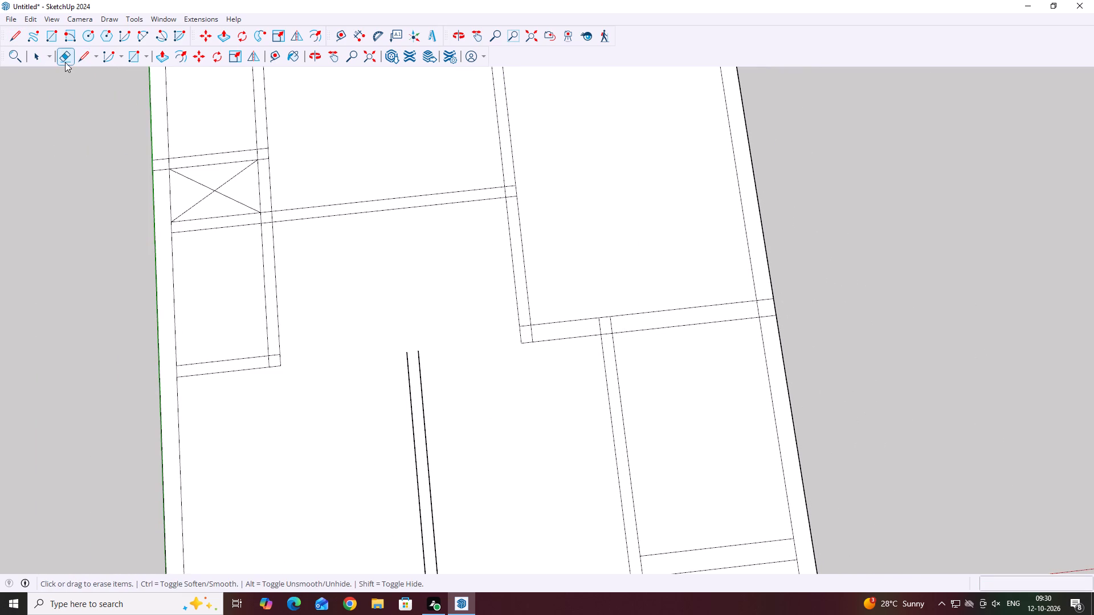
{"action": "left_click_drag", "start_coordinate": [558, 244], "coordinate": [550, 249]}
{"action": "left_click_drag", "start_coordinate": [550, 249], "coordinate": [497, 293]}
{"action": "left_click_drag", "start_coordinate": [585, 270], "coordinate": [519, 382]}
{"action": "left_click_drag", "start_coordinate": [539, 310], "coordinate": [508, 379]}
{"action": "left_click_drag", "start_coordinate": [536, 314], "coordinate": [507, 355]}
Delete the strip bay's cross line farthest from the front wall.
{"action": "scroll", "coordinate": [524, 313], "scroll_direction": "down", "scroll_amount": 5}
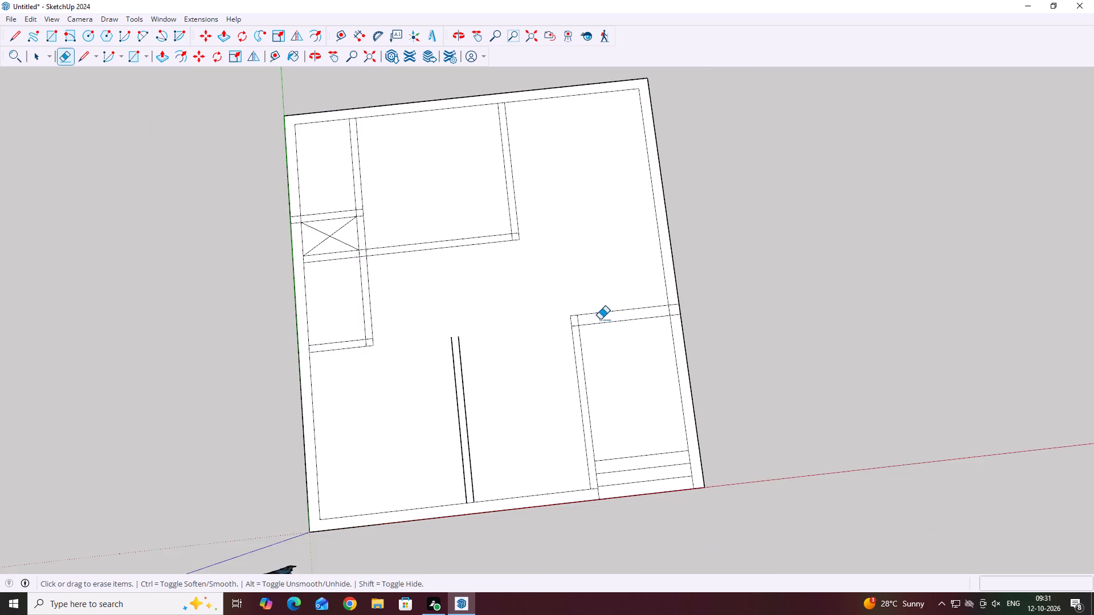
{"action": "middle_click_drag", "start_coordinate": [699, 323], "coordinate": [683, 288]}
{"action": "scroll", "coordinate": [501, 334], "scroll_direction": "up", "scroll_amount": 4}
{"action": "middle_click_drag", "start_coordinate": [755, 502], "coordinate": [769, 427]}
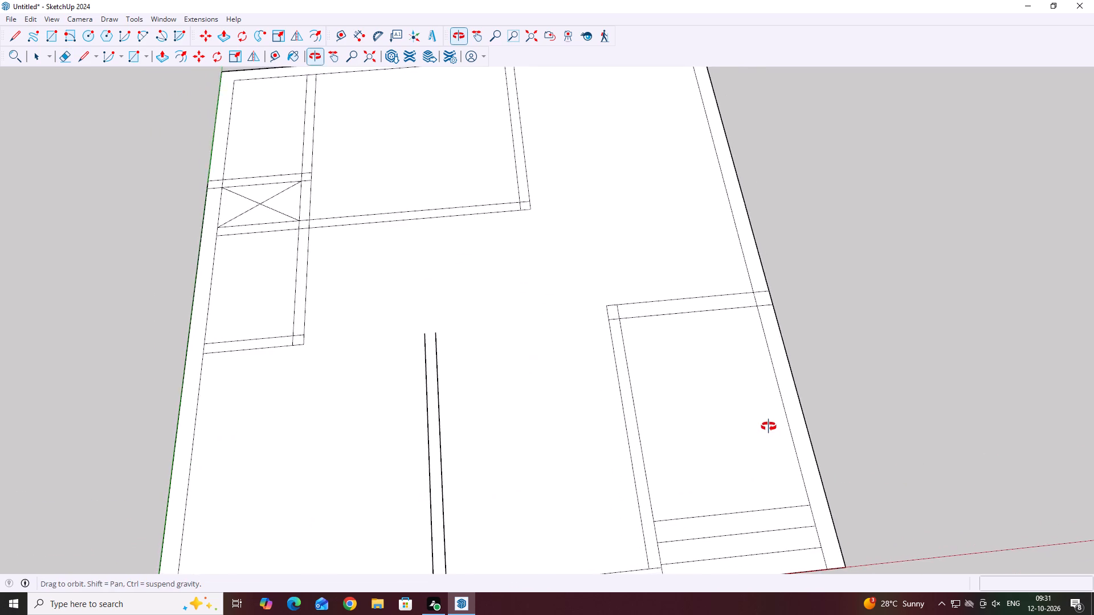
{"action": "middle_click_drag", "start_coordinate": [769, 427], "coordinate": [769, 426]}
{"action": "scroll", "coordinate": [769, 426], "scroll_direction": "down", "scroll_amount": 3}
{"action": "key", "text": "space"}
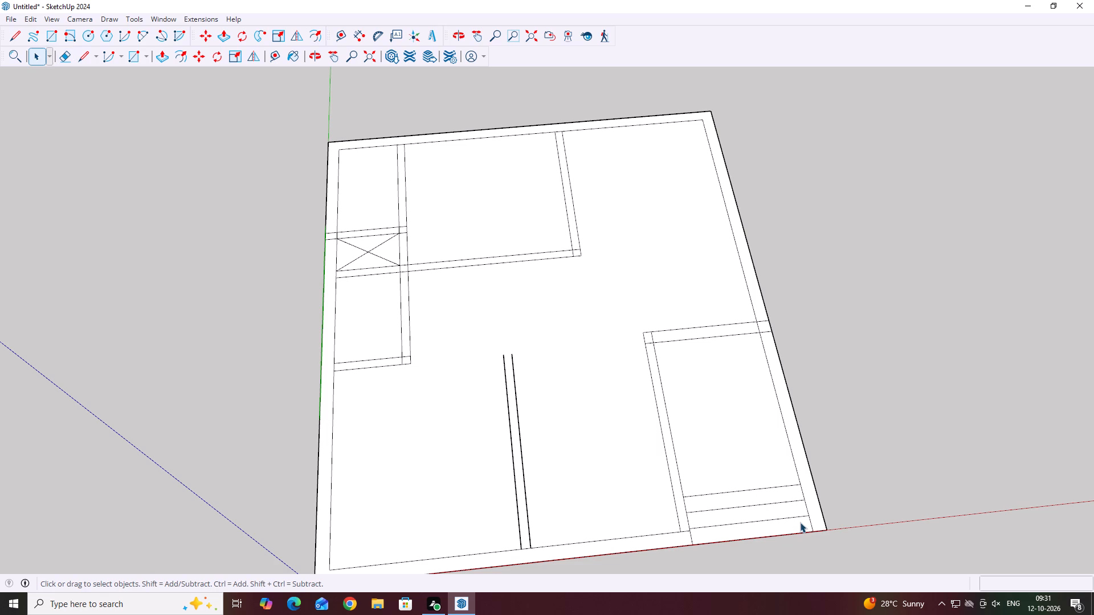
{"action": "scroll", "coordinate": [617, 551], "scroll_direction": "up", "scroll_amount": 4}
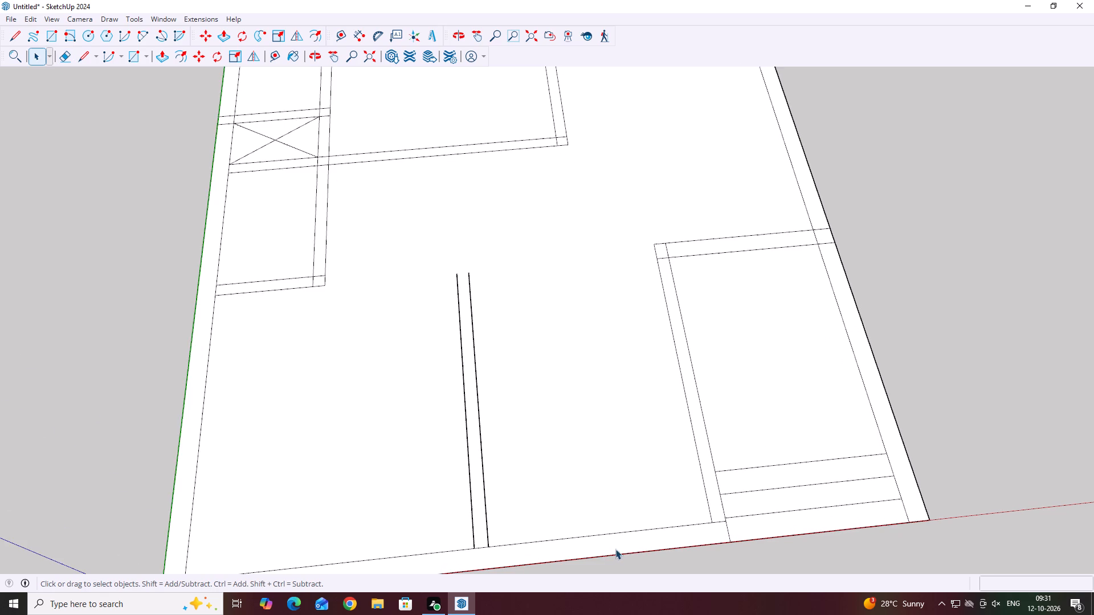
{"action": "scroll", "coordinate": [624, 486], "scroll_direction": "down", "scroll_amount": 5}
{"action": "scroll", "coordinate": [730, 477], "scroll_direction": "up", "scroll_amount": 6}
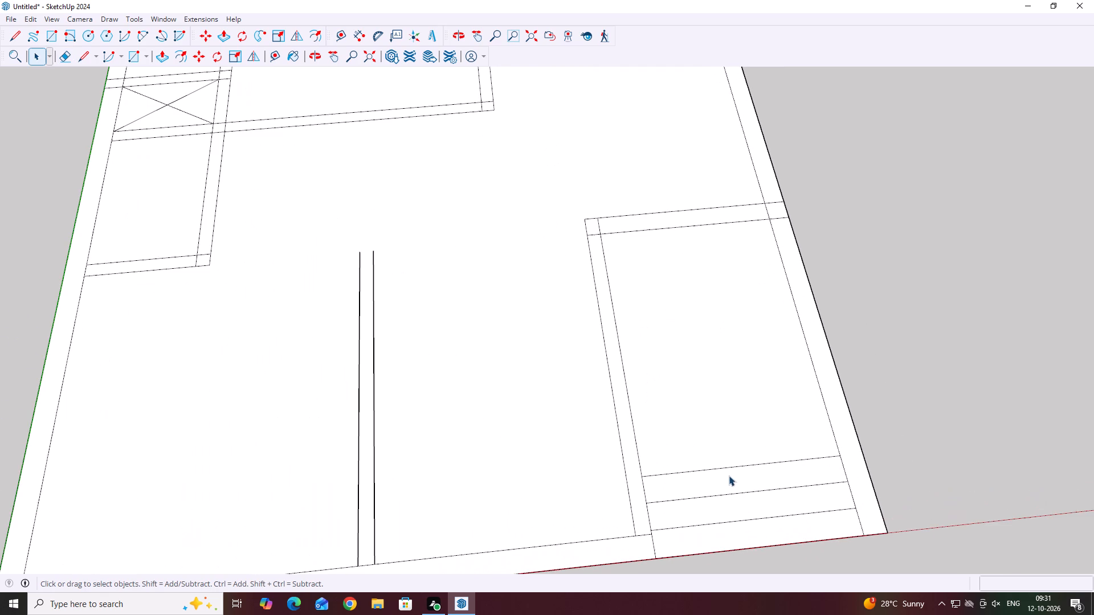
{"action": "left_click", "coordinate": [732, 473]}
{"action": "left_click", "coordinate": [736, 467]}
{"action": "key", "text": "Delete"}
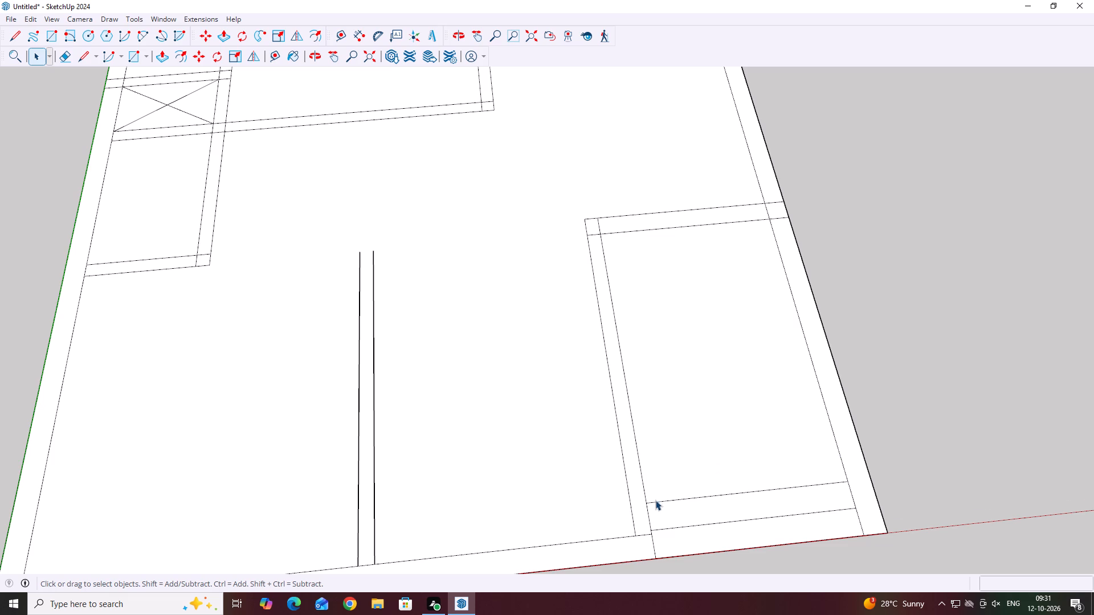
Copy the front wall's inner edge between the front room's new partition and the strip bay's partition 6'6" inward along the green axis.
{"action": "scroll", "coordinate": [655, 500], "scroll_direction": "down", "scroll_amount": 3}
{"action": "left_click", "coordinate": [578, 534]}
{"action": "left_click", "coordinate": [572, 532]}
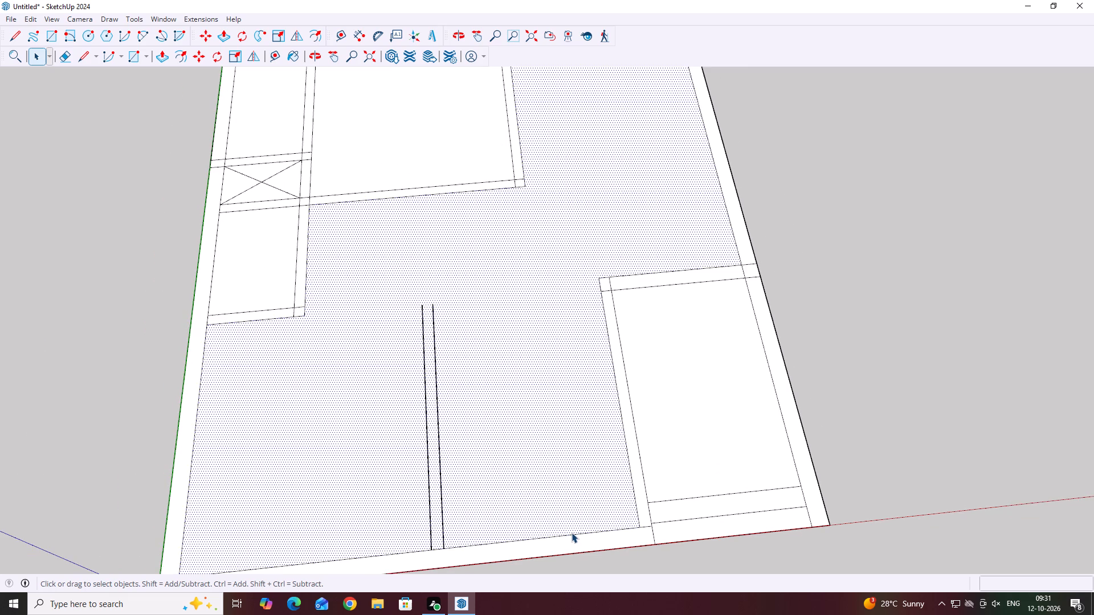
{"action": "left_click", "coordinate": [574, 534]}
{"action": "key", "text": "m"}
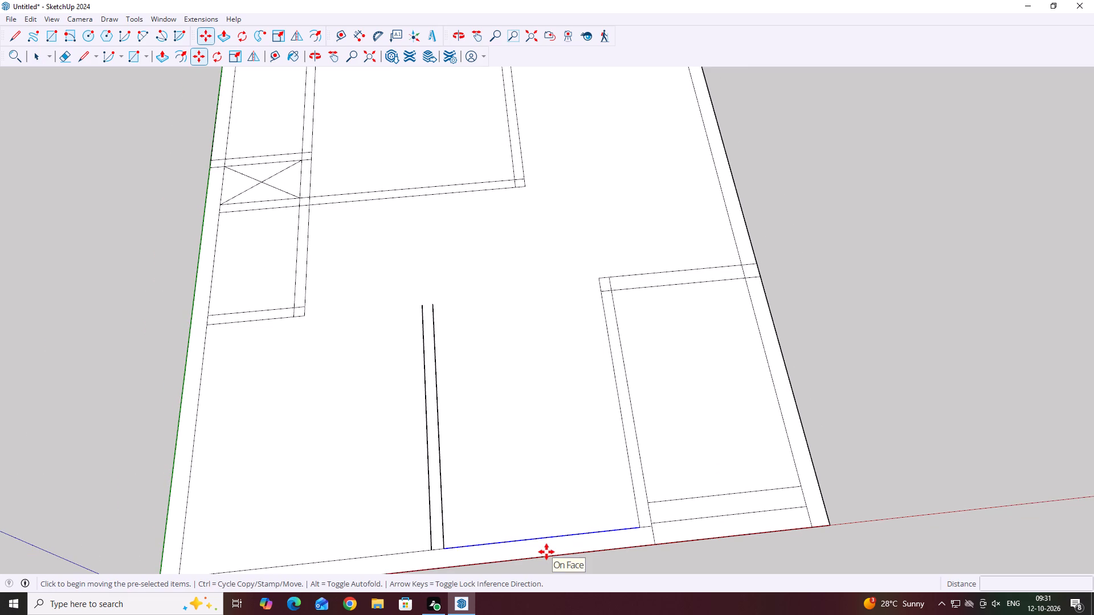
{"action": "left_click", "coordinate": [542, 538]}
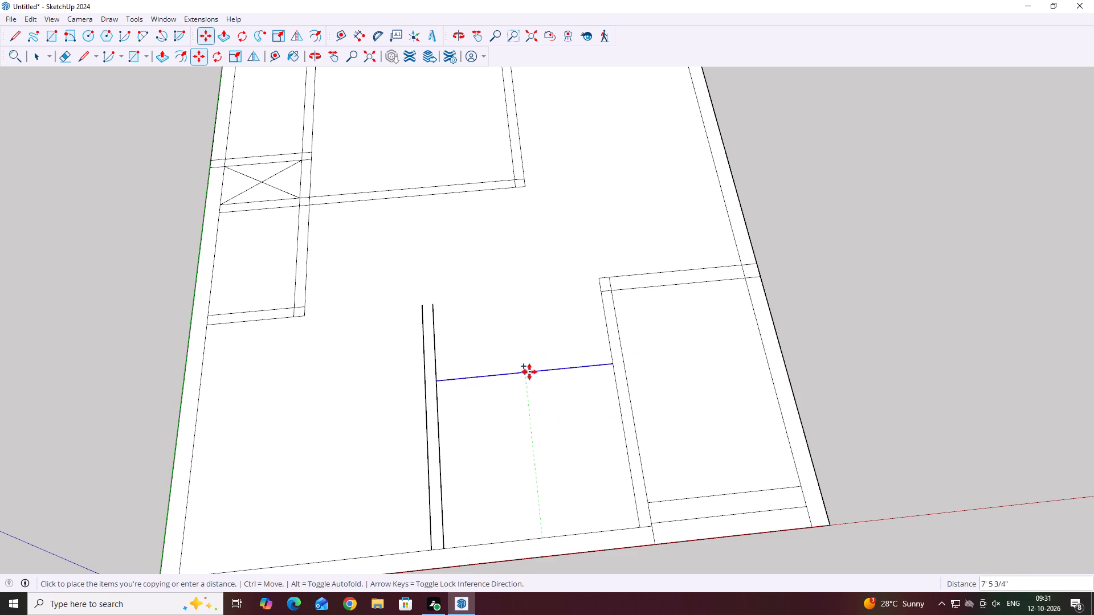
{"action": "type", "text": "6'6"}
{"action": "key", "text": "Return"}
Copy the new cross line 6" farther inward along the green axis to give the partition its thickness.
{"action": "scroll", "coordinate": [544, 389], "scroll_direction": "down", "scroll_amount": 3}
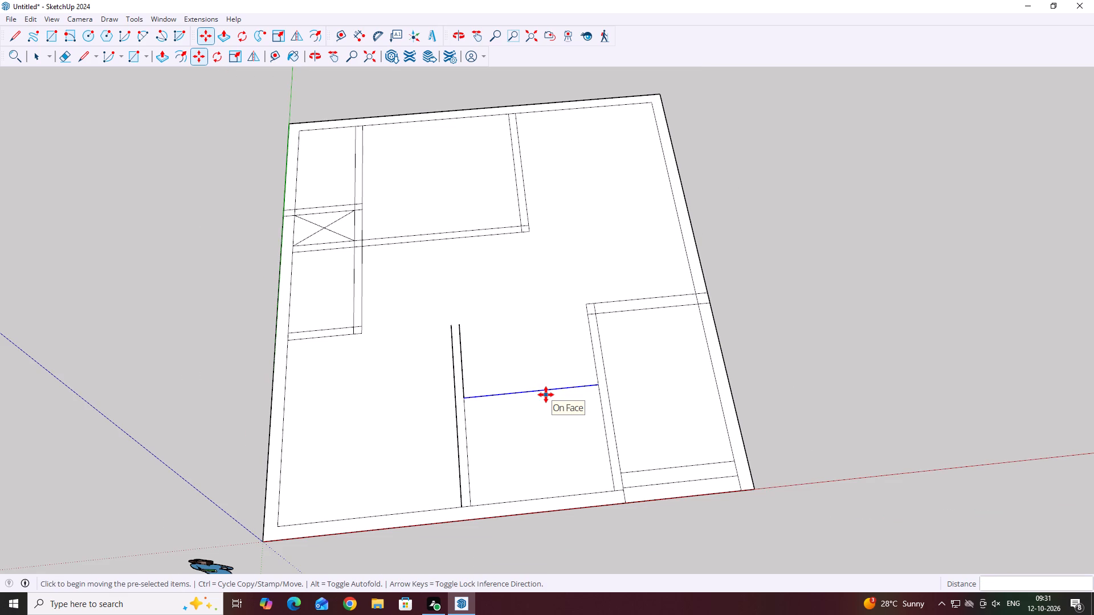
{"action": "left_click", "coordinate": [529, 393]}
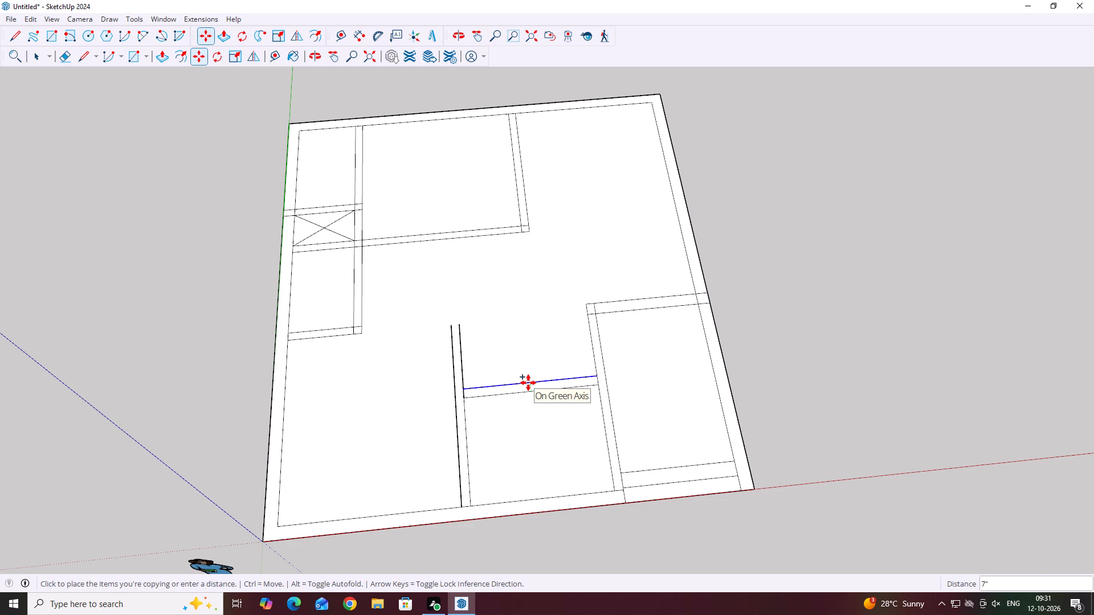
{"action": "key", "text": "6"}
{"action": "key", "text": "Return"}
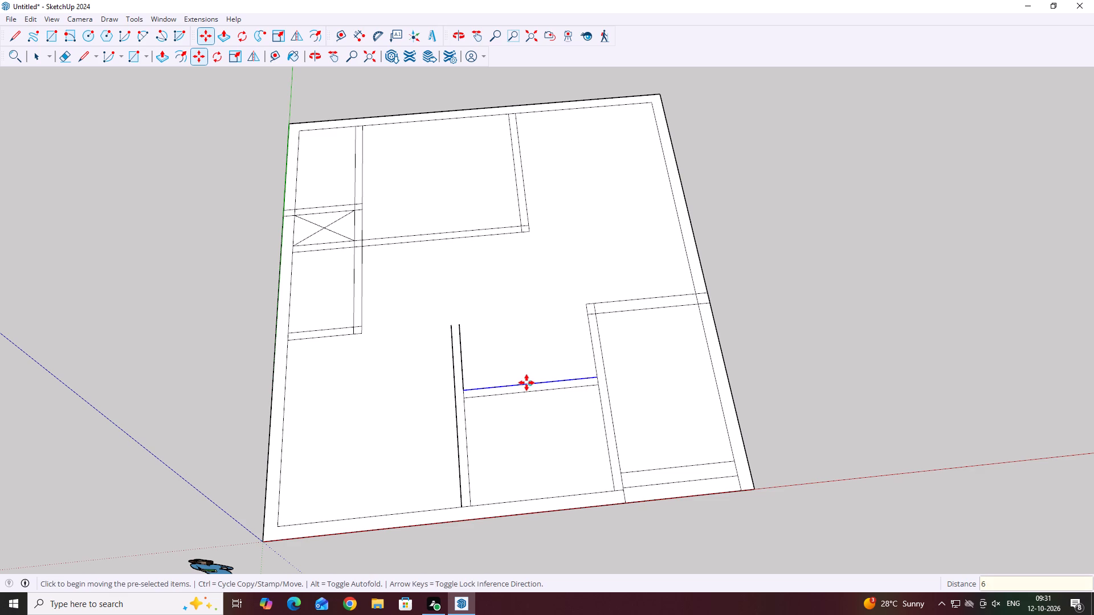
{"action": "scroll", "coordinate": [526, 383], "scroll_direction": "down", "scroll_amount": 7}
{"action": "middle_click_drag", "start_coordinate": [433, 424], "coordinate": [477, 437]}
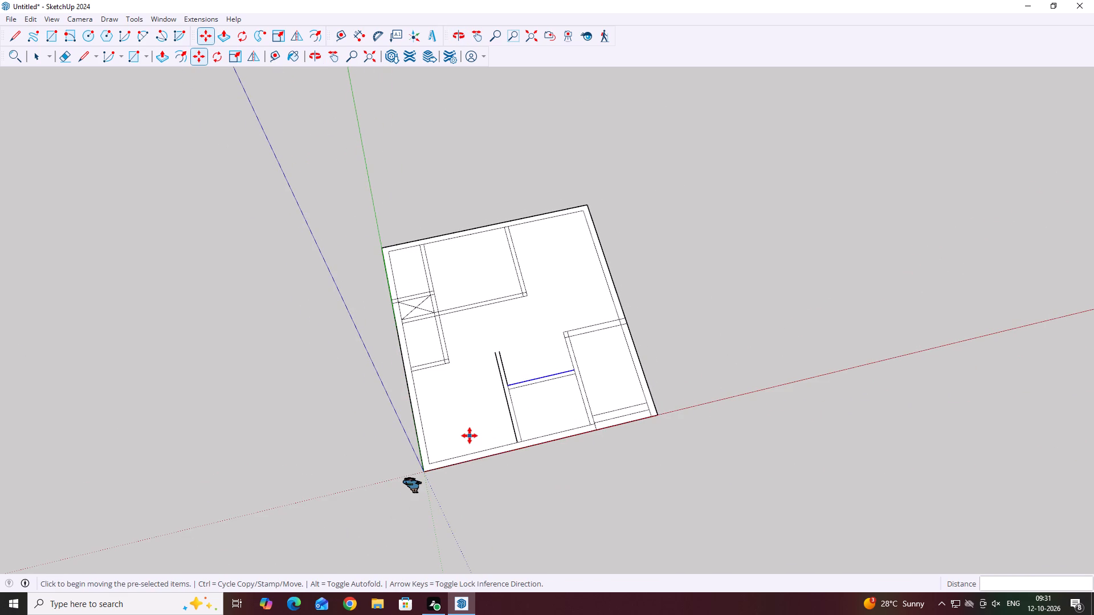
{"action": "middle_click_drag", "start_coordinate": [543, 417], "coordinate": [519, 475]}
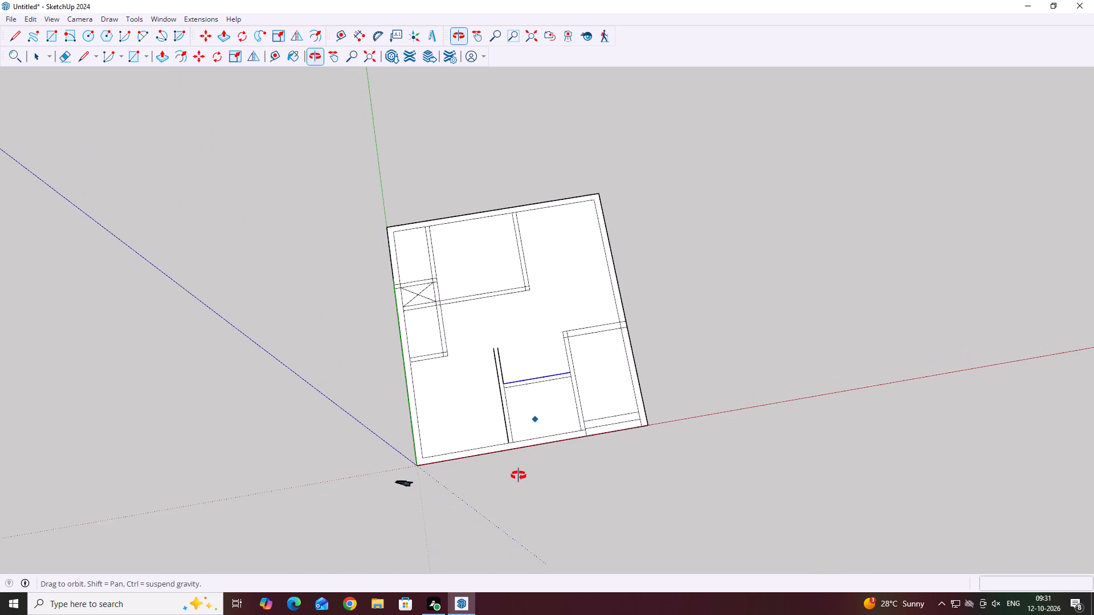
{"action": "middle_click_drag", "start_coordinate": [519, 475], "coordinate": [521, 489]}
{"action": "key", "text": "space"}
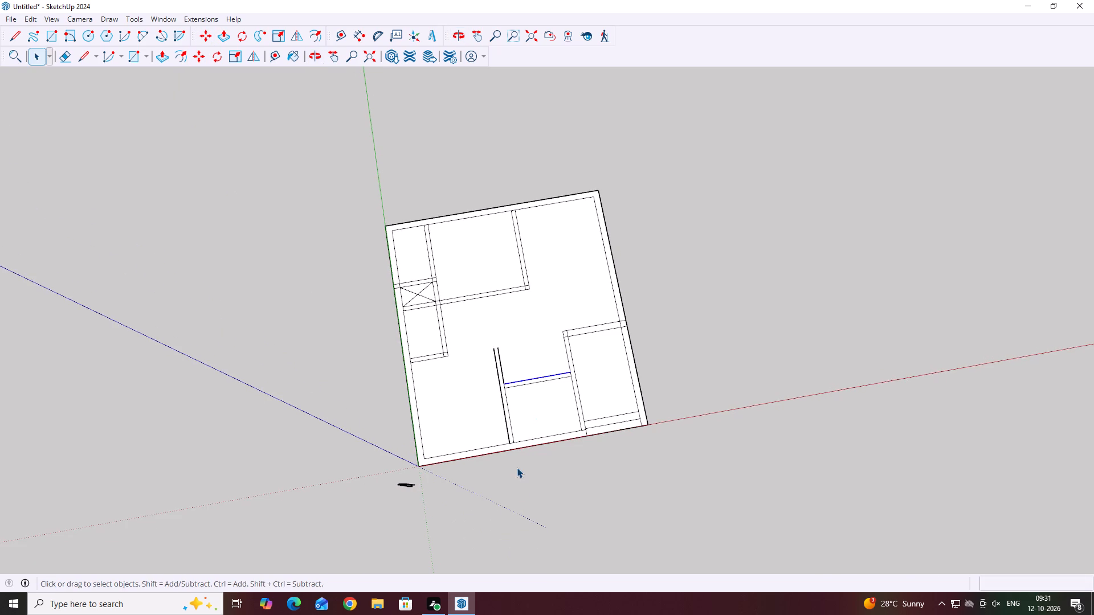
Draw lines extending both edges of the small side room's front wall along the red axis to the 10' front room's partition, the front-side one 5'6" long.
{"action": "left_click", "coordinate": [10, 35]}
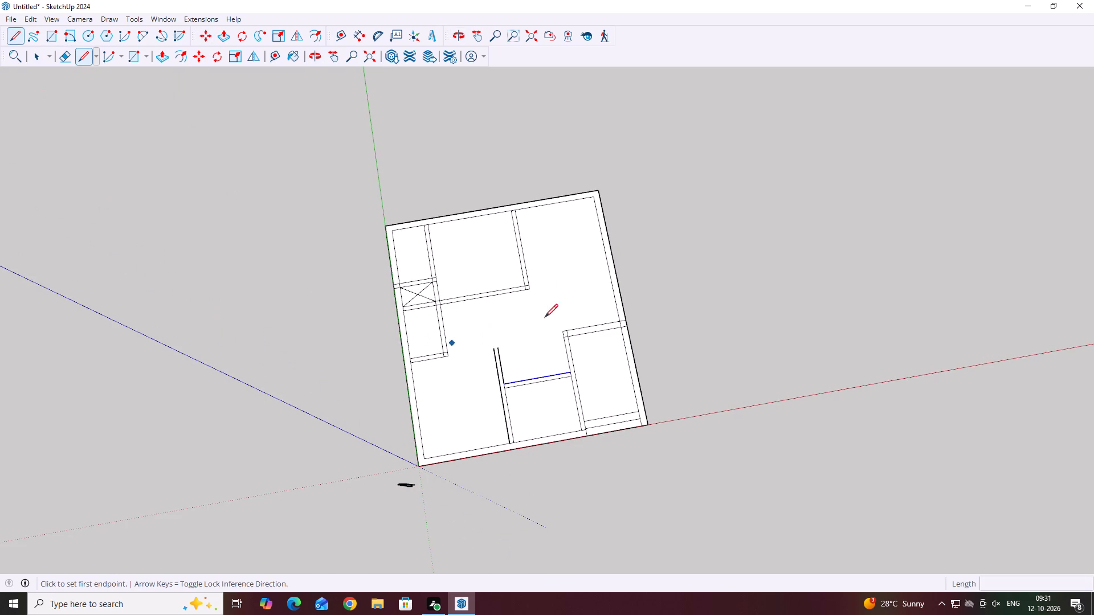
{"action": "scroll", "coordinate": [459, 378], "scroll_direction": "up", "scroll_amount": 15}
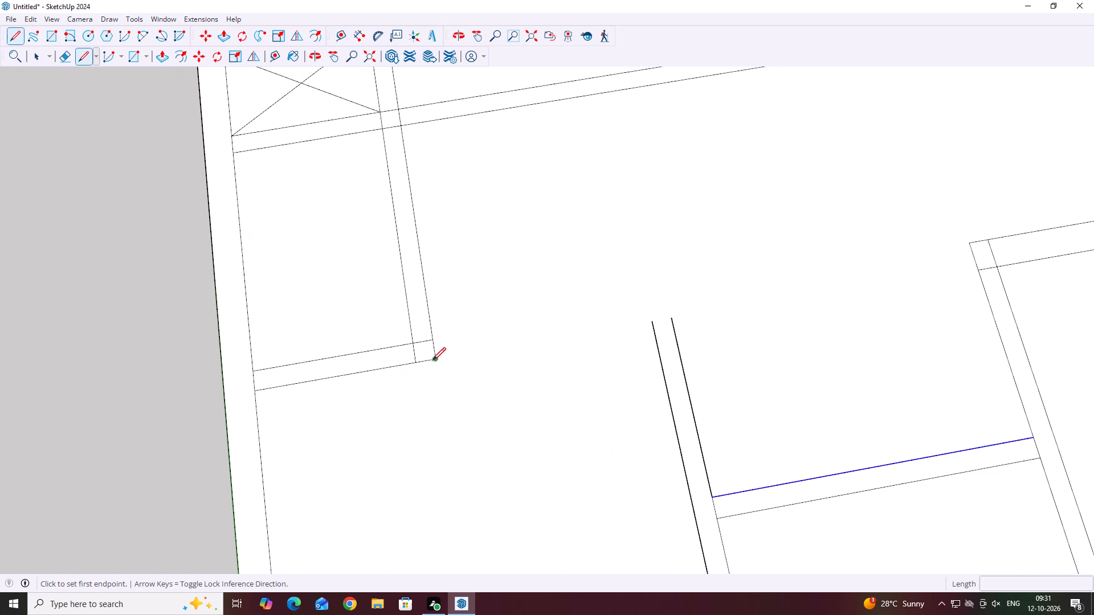
{"action": "left_click", "coordinate": [432, 360]}
{"action": "left_click", "coordinate": [652, 322]}
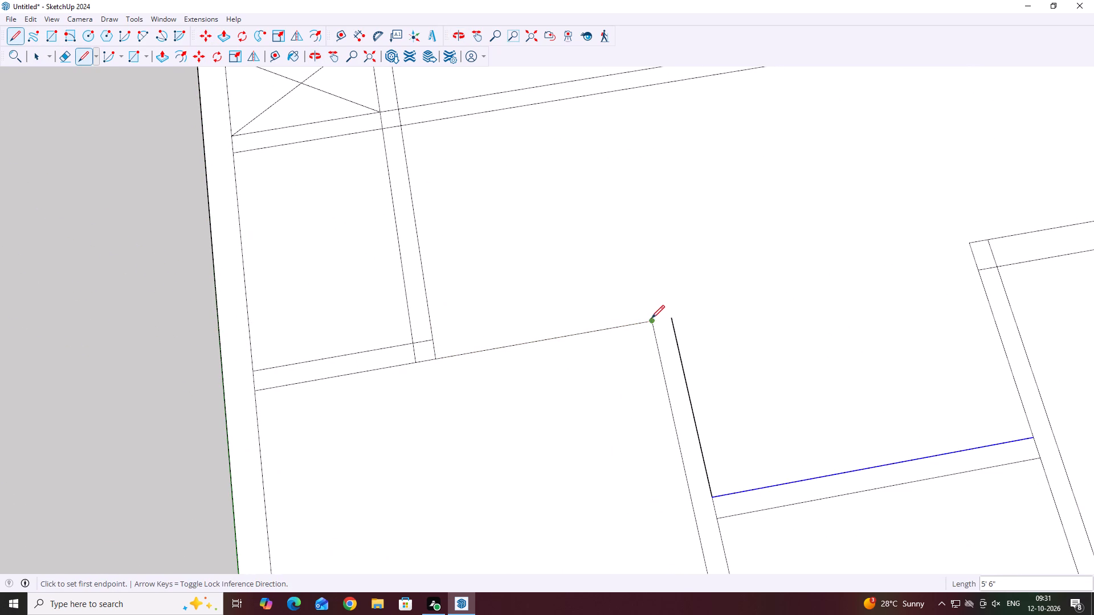
{"action": "left_click", "coordinate": [432, 338]}
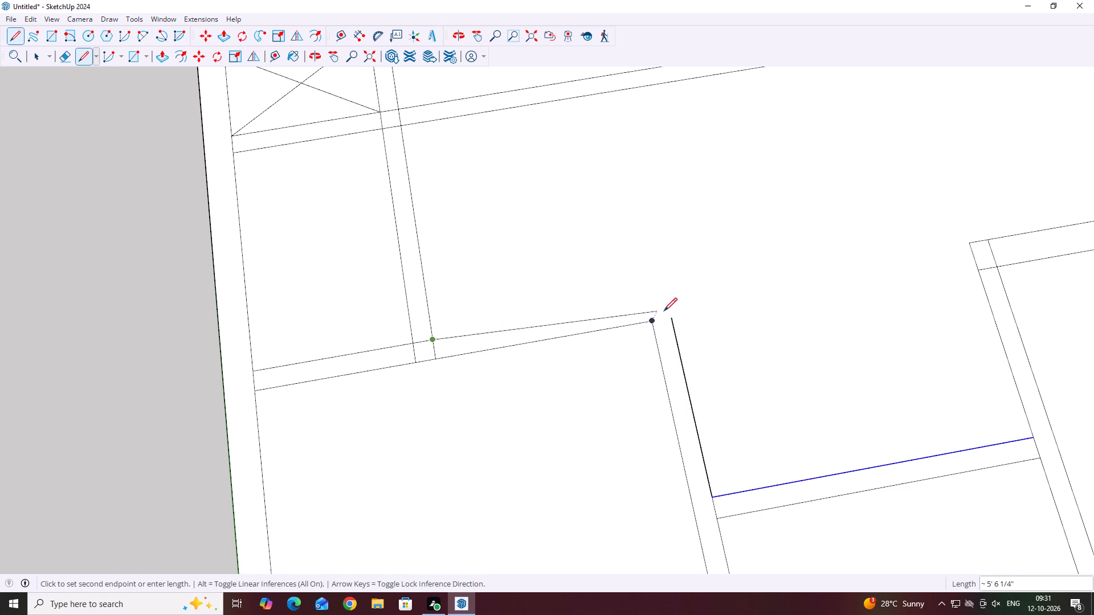
{"action": "scroll", "coordinate": [657, 293], "scroll_direction": "up", "scroll_amount": 3}
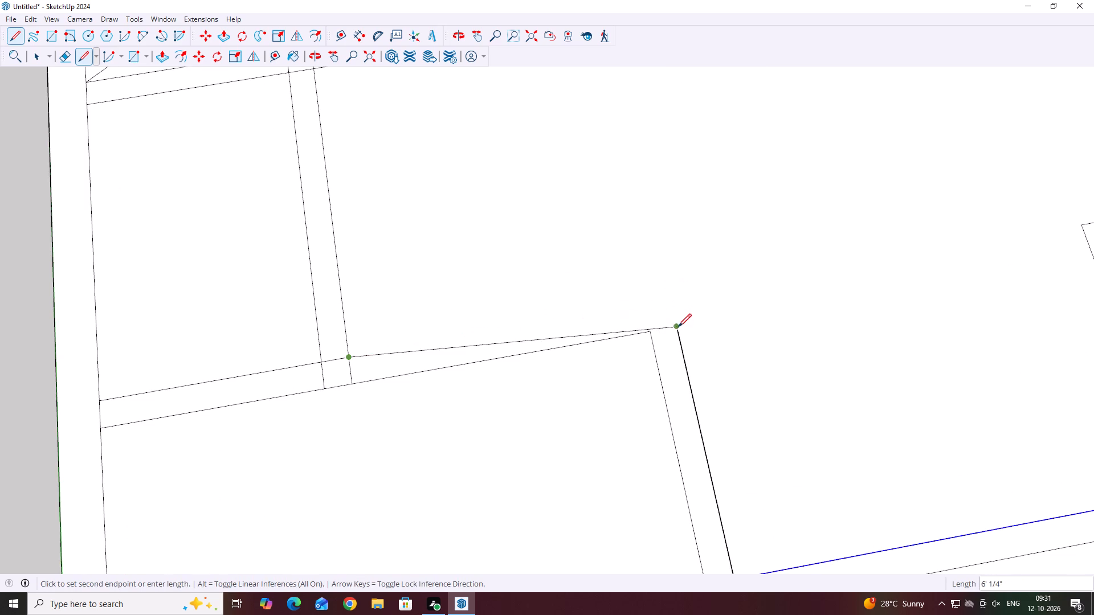
{"action": "left_click", "coordinate": [672, 300]}
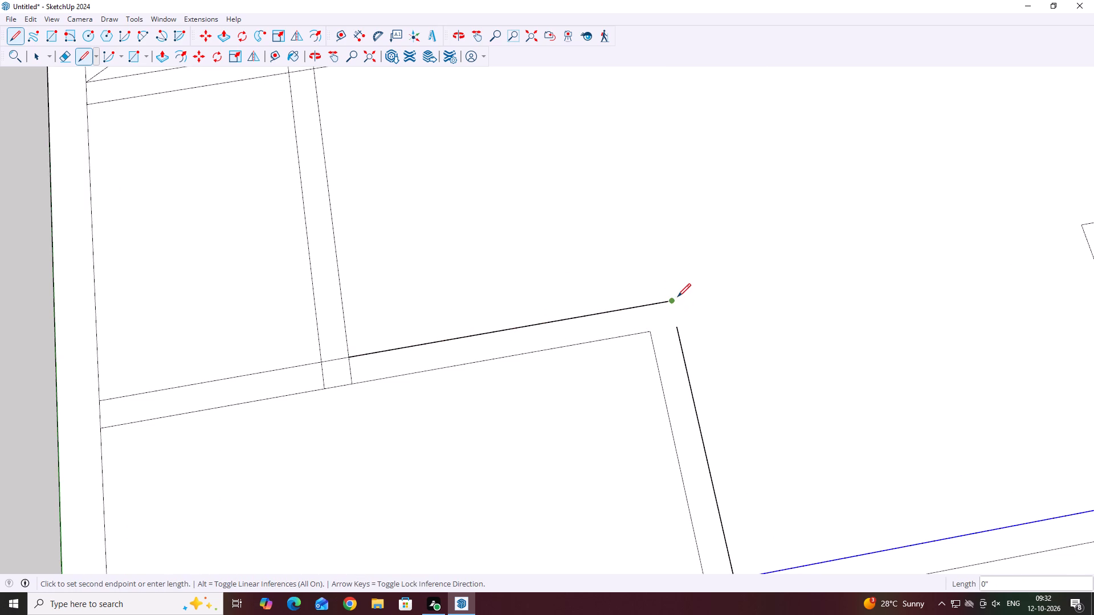
{"action": "scroll", "coordinate": [676, 328], "scroll_direction": "up", "scroll_amount": 5}
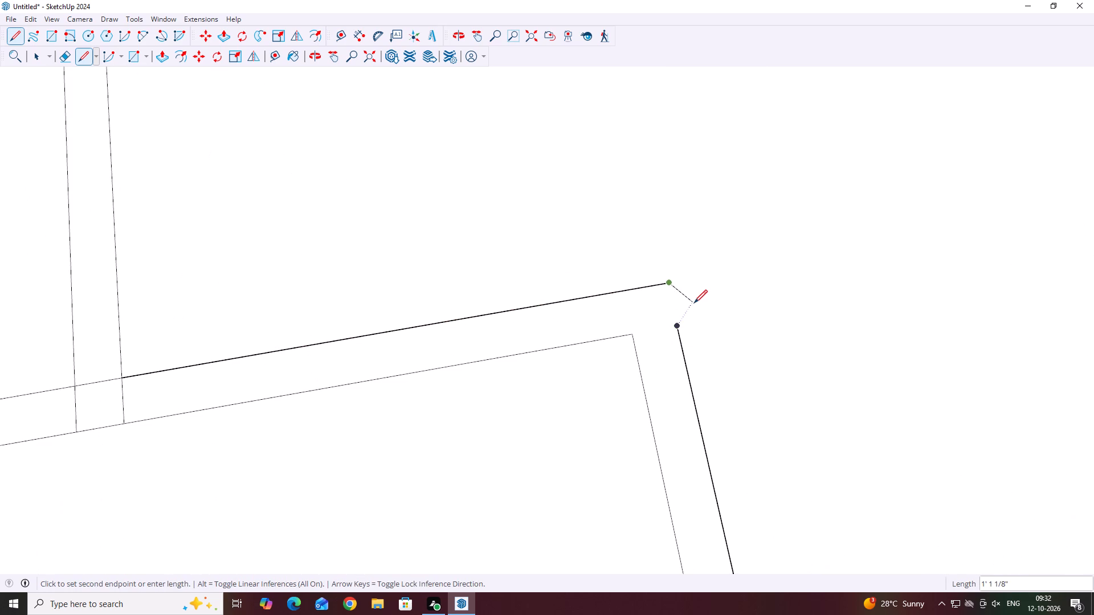
{"action": "key", "text": "space"}
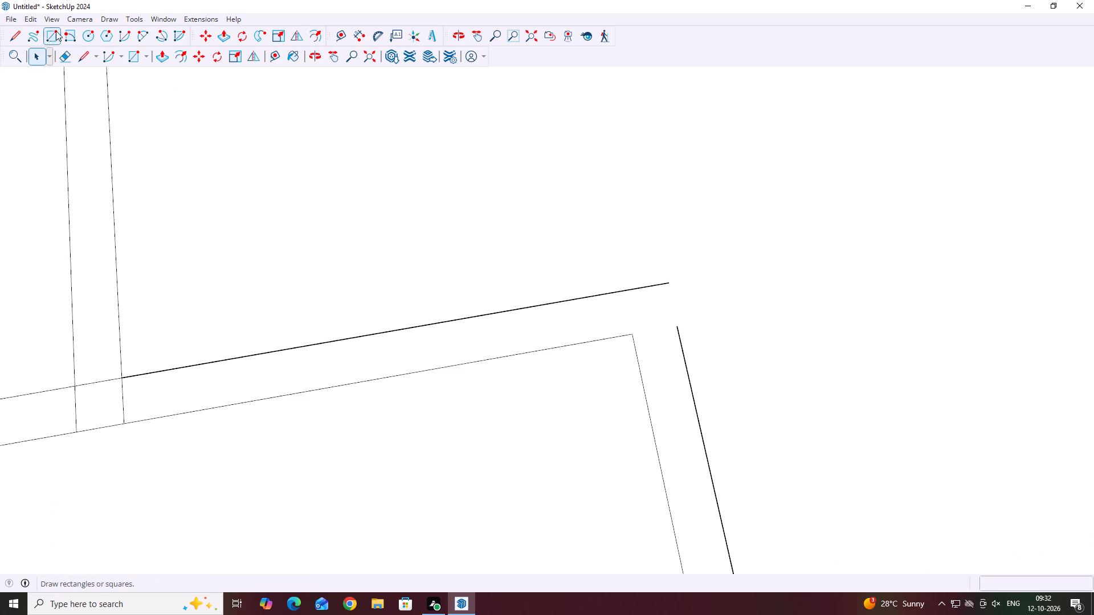
Draw a line along the green axis from the partition's far edge end, crossing past the extended wall's back edge.
{"action": "left_click", "coordinate": [17, 36]}
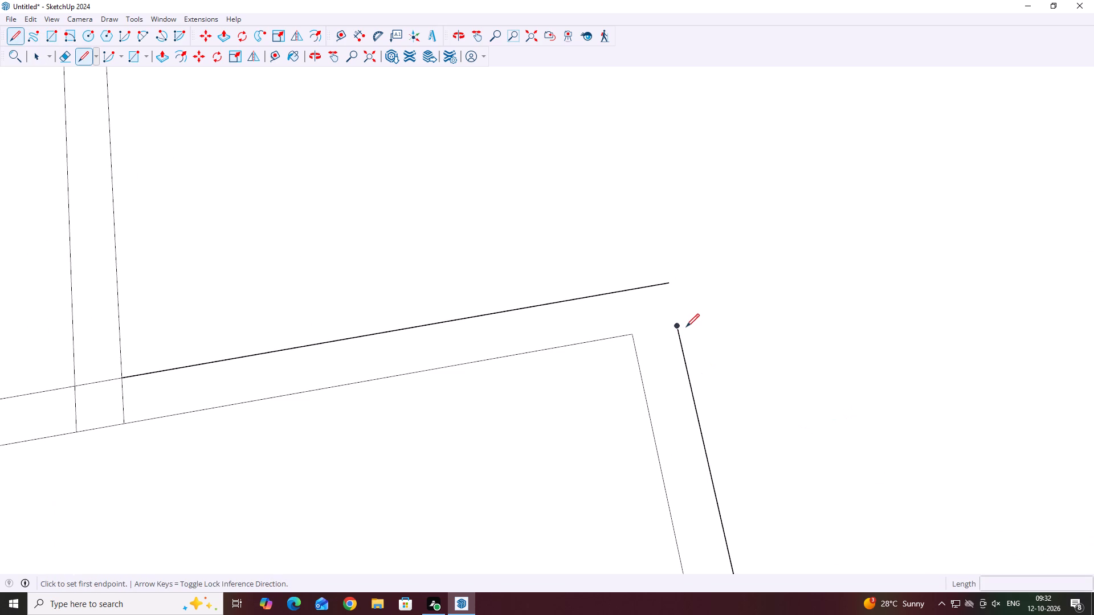
{"action": "left_click", "coordinate": [679, 325]}
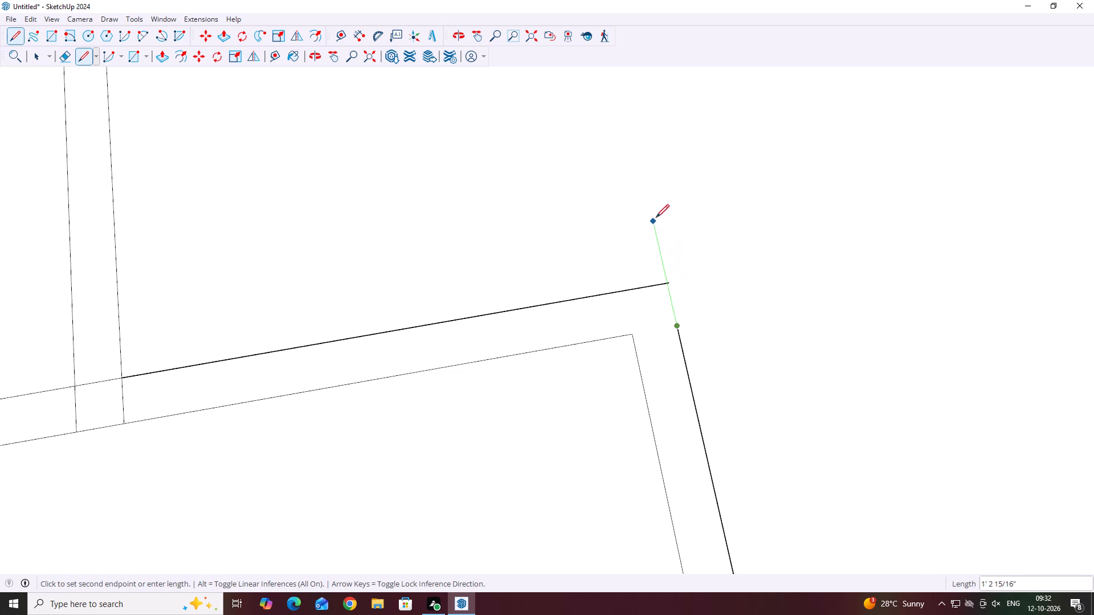
{"action": "left_click", "coordinate": [652, 207]}
{"action": "key", "text": "space"}
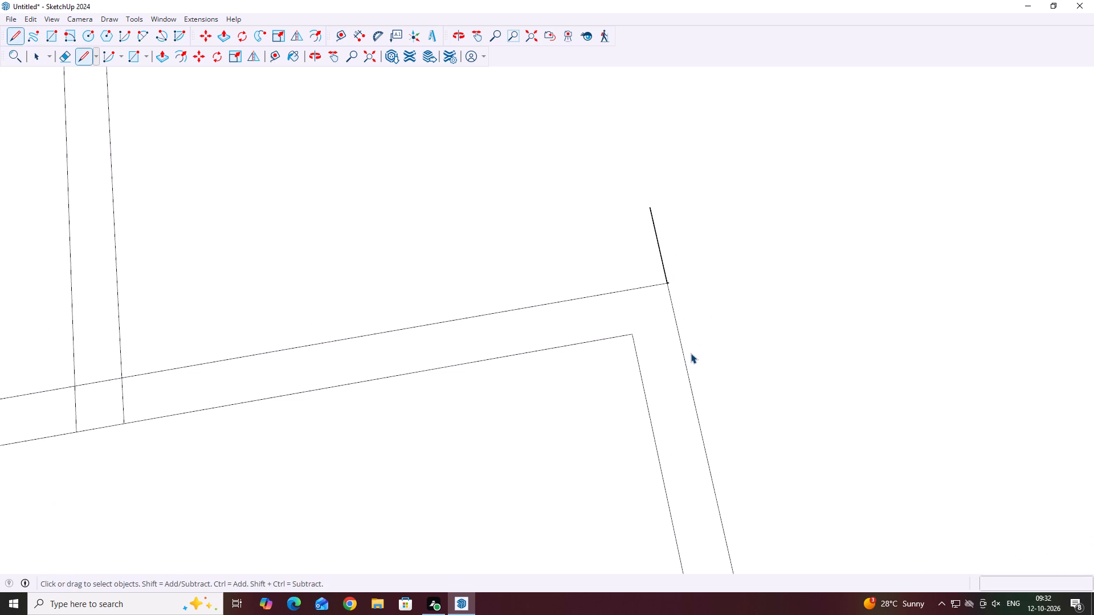
Erase both overshooting line stubs at the outer corner where the extended wall meets the front room's partition.
{"action": "left_click", "coordinate": [67, 61]}
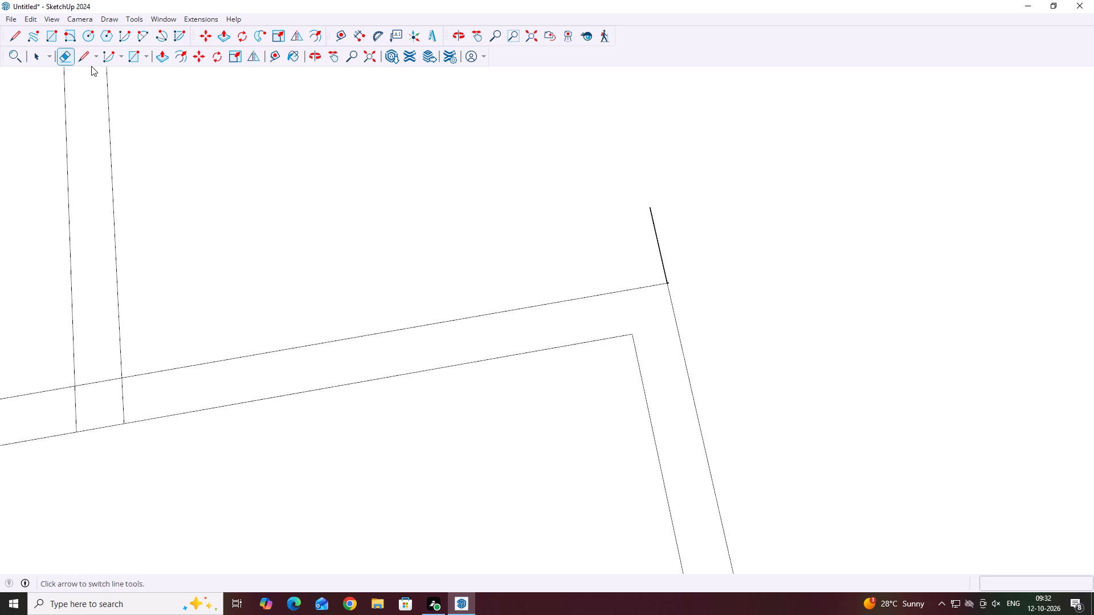
{"action": "scroll", "coordinate": [663, 265], "scroll_direction": "up", "scroll_amount": 16}
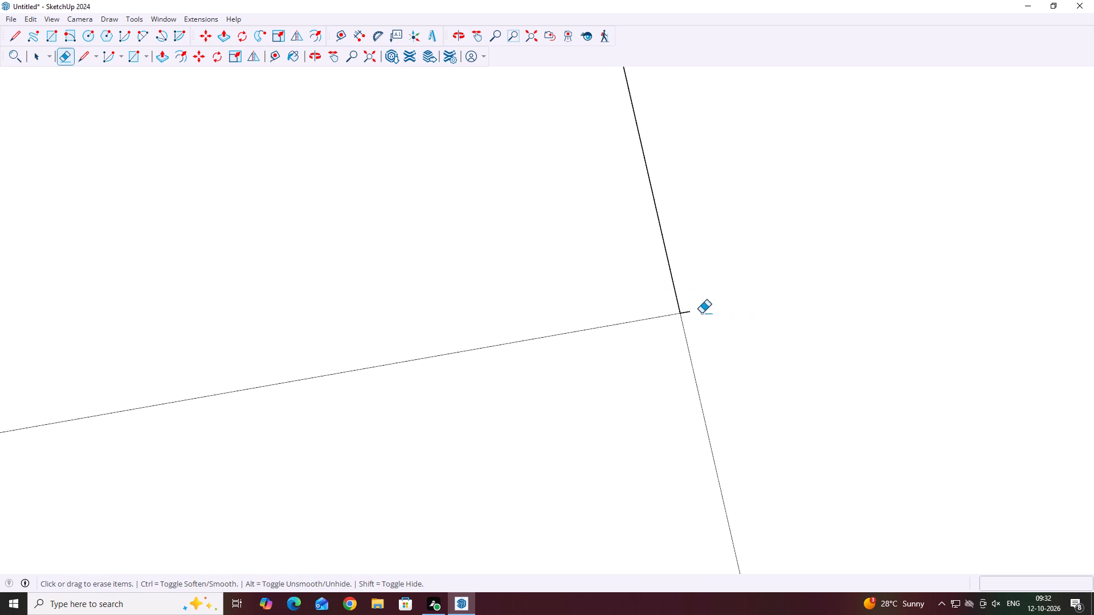
{"action": "scroll", "coordinate": [693, 313], "scroll_direction": "up", "scroll_amount": 18}
{"action": "left_click_drag", "start_coordinate": [763, 304], "coordinate": [613, 179]}
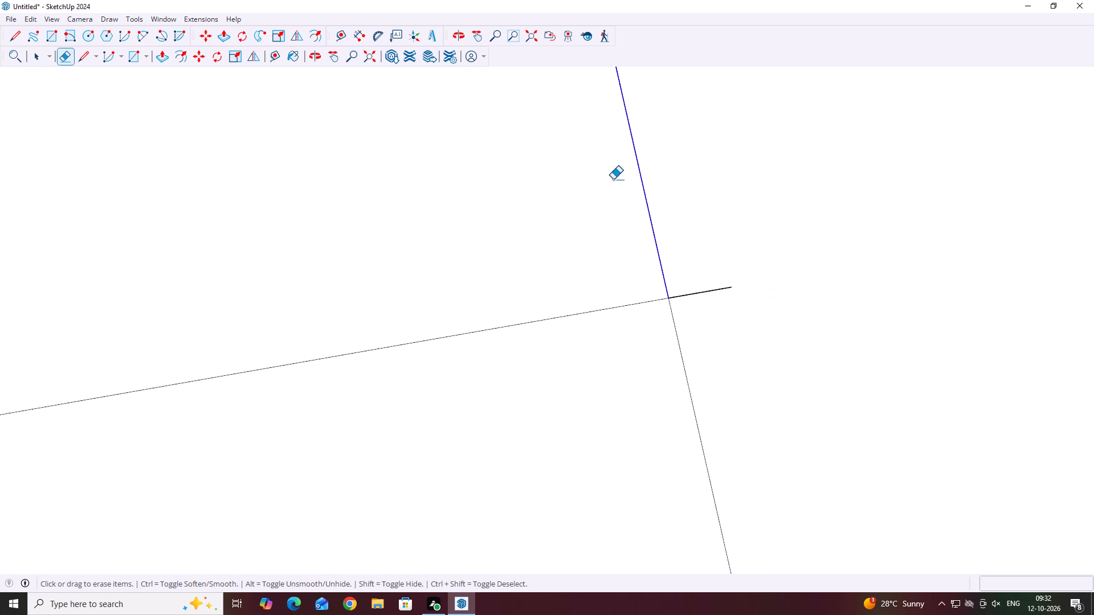
{"action": "left_click_drag", "start_coordinate": [613, 179], "coordinate": [704, 300]}
{"action": "scroll", "coordinate": [670, 283], "scroll_direction": "down", "scroll_amount": 12}
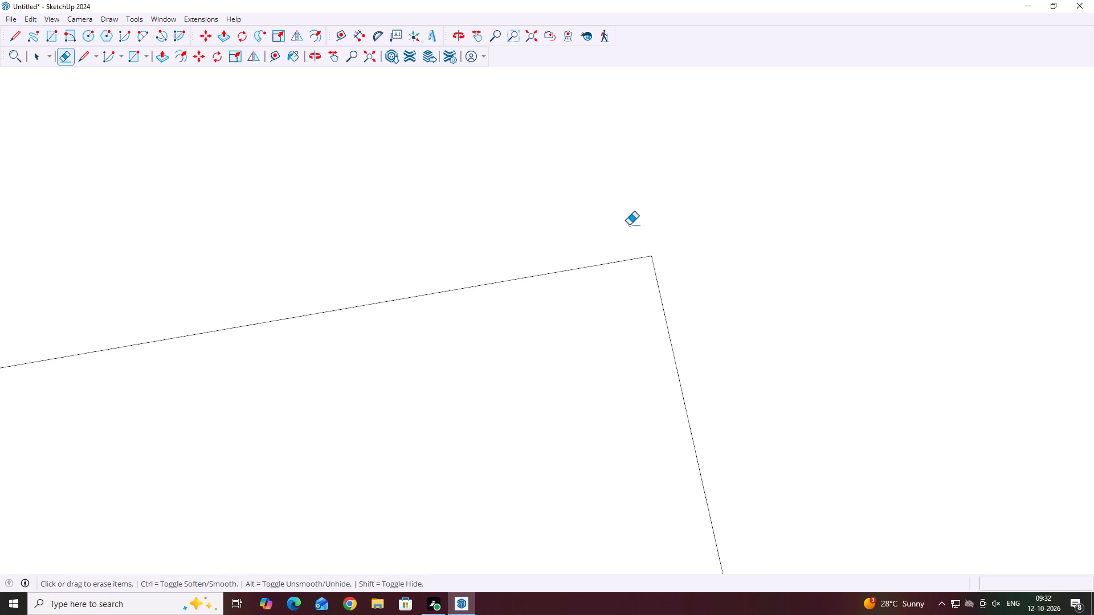
{"action": "scroll", "coordinate": [631, 257], "scroll_direction": "down", "scroll_amount": 20}
{"action": "scroll", "coordinate": [631, 257], "scroll_direction": "down", "scroll_amount": 13}
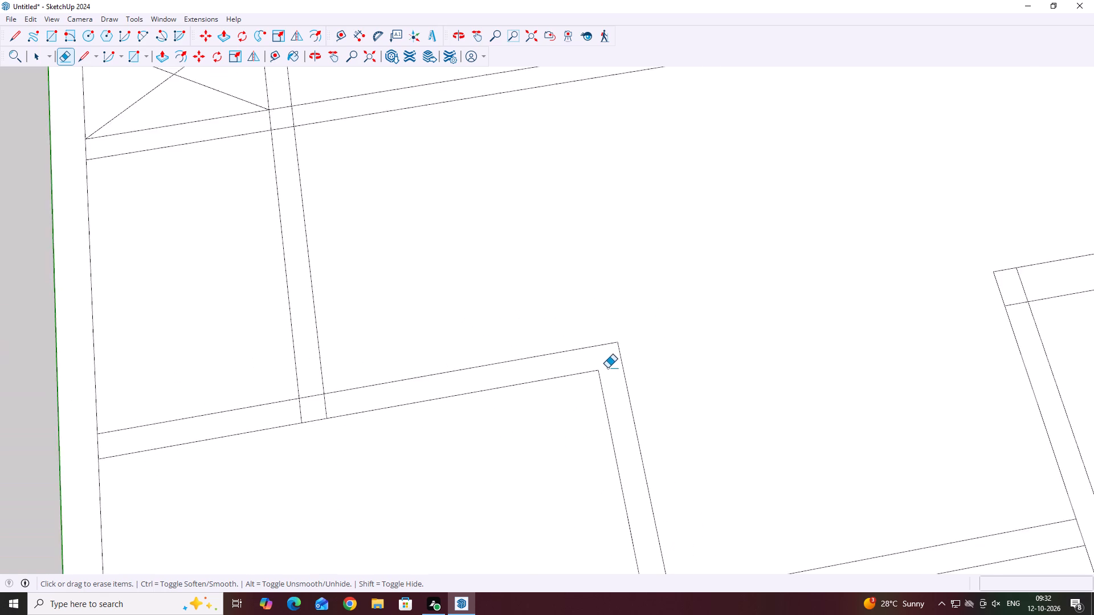
{"action": "scroll", "coordinate": [607, 368], "scroll_direction": "down", "scroll_amount": 14}
{"action": "middle_click_drag", "start_coordinate": [854, 334], "coordinate": [837, 255]}
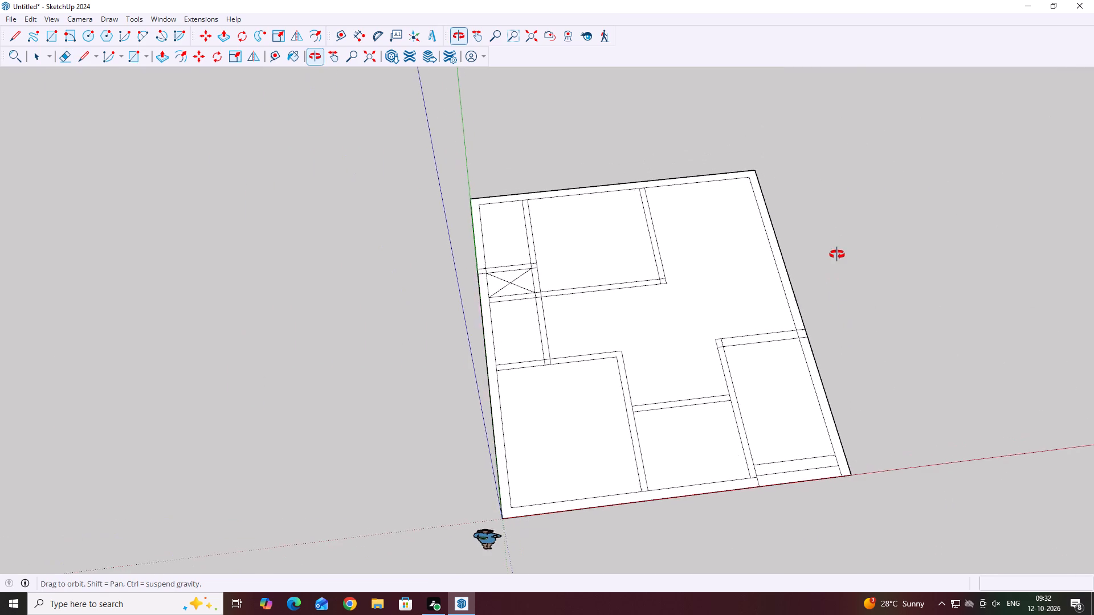
Erase the front wall's inner-edge segments lying between the partition lines at both sides of the middle front room.
{"action": "middle_click_drag", "start_coordinate": [837, 255], "coordinate": [832, 347]}
{"action": "scroll", "coordinate": [714, 516], "scroll_direction": "up", "scroll_amount": 3}
{"action": "scroll", "coordinate": [729, 468], "scroll_direction": "up", "scroll_amount": 3}
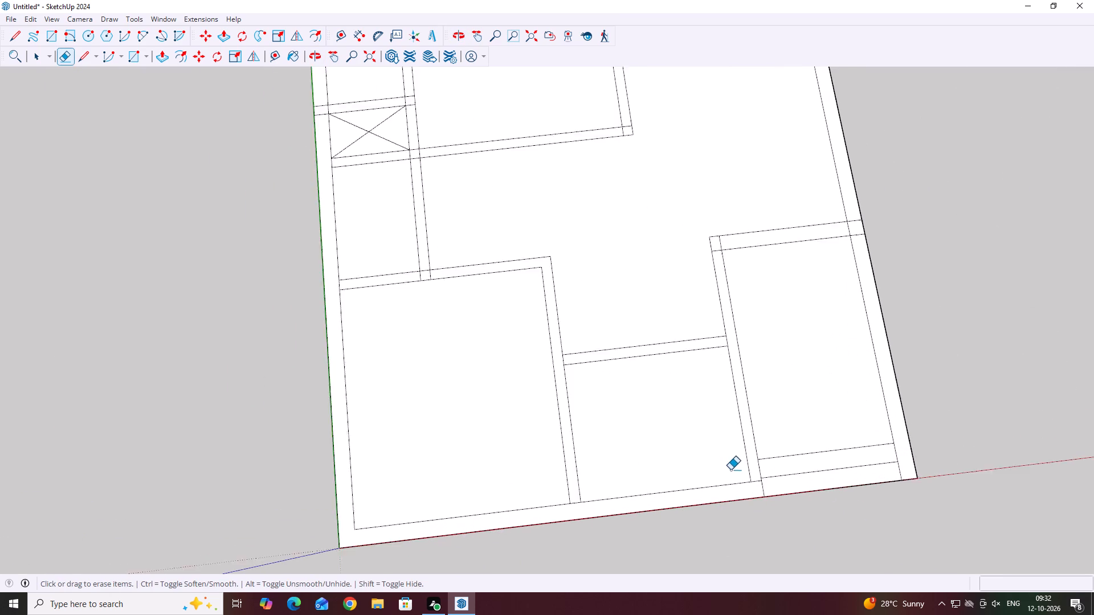
{"action": "scroll", "coordinate": [730, 470], "scroll_direction": "up", "scroll_amount": 10}
{"action": "middle_click", "coordinate": [714, 466]}
{"action": "left_click_drag", "start_coordinate": [742, 442], "coordinate": [744, 484]}
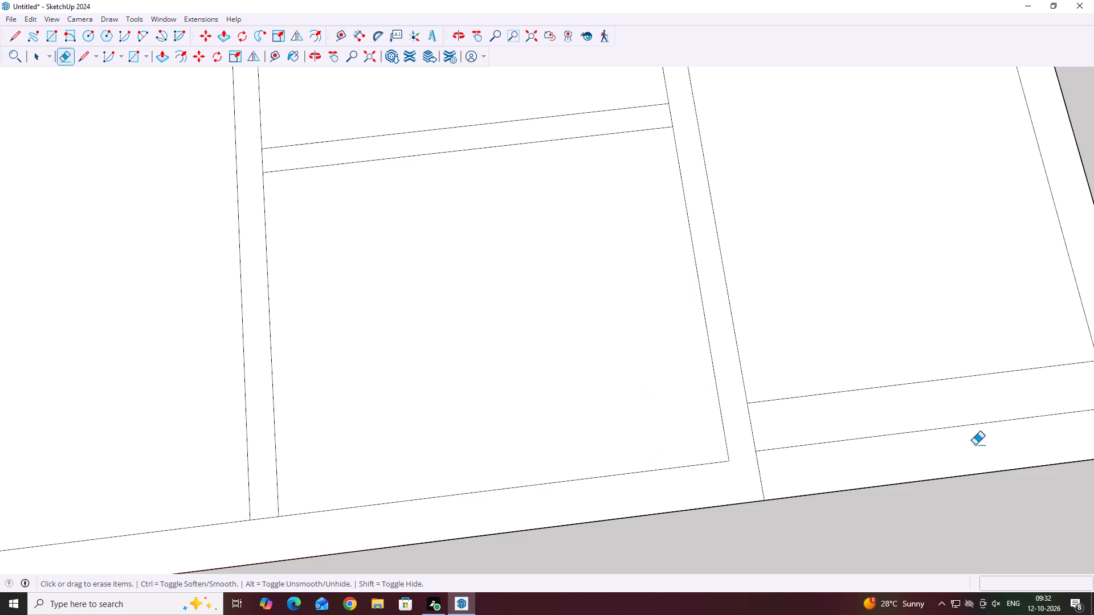
{"action": "scroll", "coordinate": [248, 519], "scroll_direction": "up", "scroll_amount": 7}
{"action": "left_click_drag", "start_coordinate": [276, 492], "coordinate": [276, 524]}
Erase the overlapping line segments inside the back corner of the front room farthest along the red axis.
{"action": "scroll", "coordinate": [361, 482], "scroll_direction": "down", "scroll_amount": 19}
{"action": "middle_click_drag", "start_coordinate": [719, 434], "coordinate": [646, 379]}
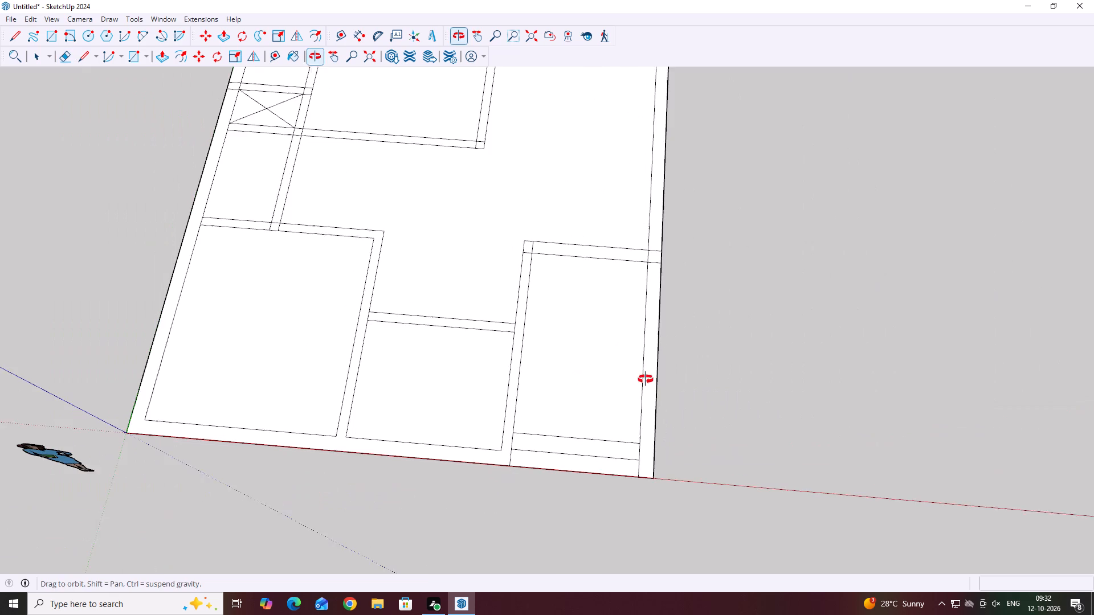
{"action": "middle_click_drag", "start_coordinate": [646, 379], "coordinate": [644, 379]}
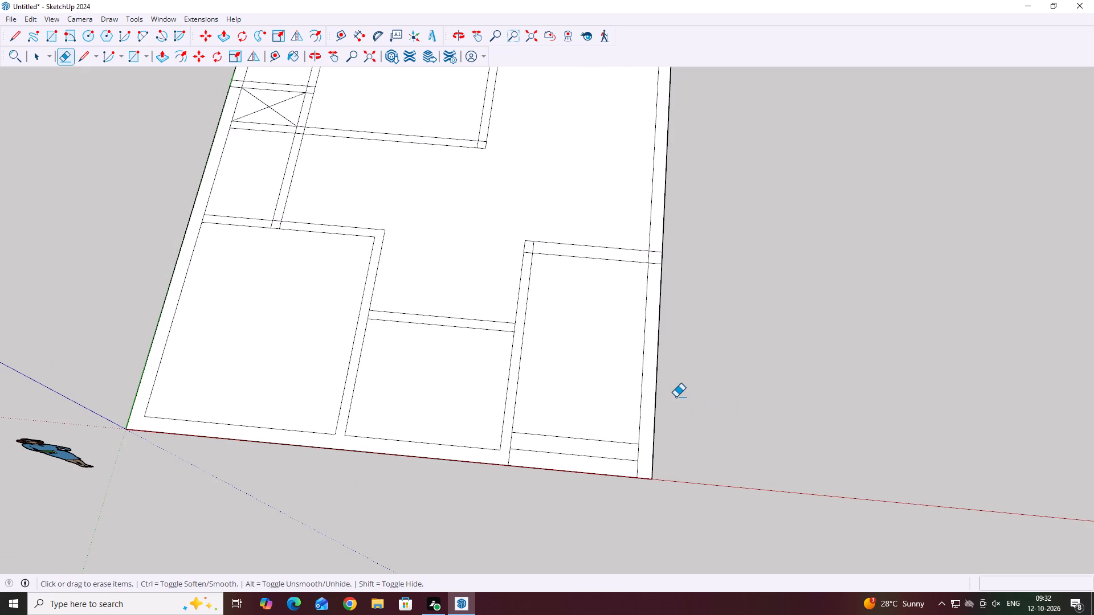
{"action": "scroll", "coordinate": [641, 261], "scroll_direction": "up", "scroll_amount": 4}
{"action": "scroll", "coordinate": [426, 242], "scroll_direction": "up", "scroll_amount": 7}
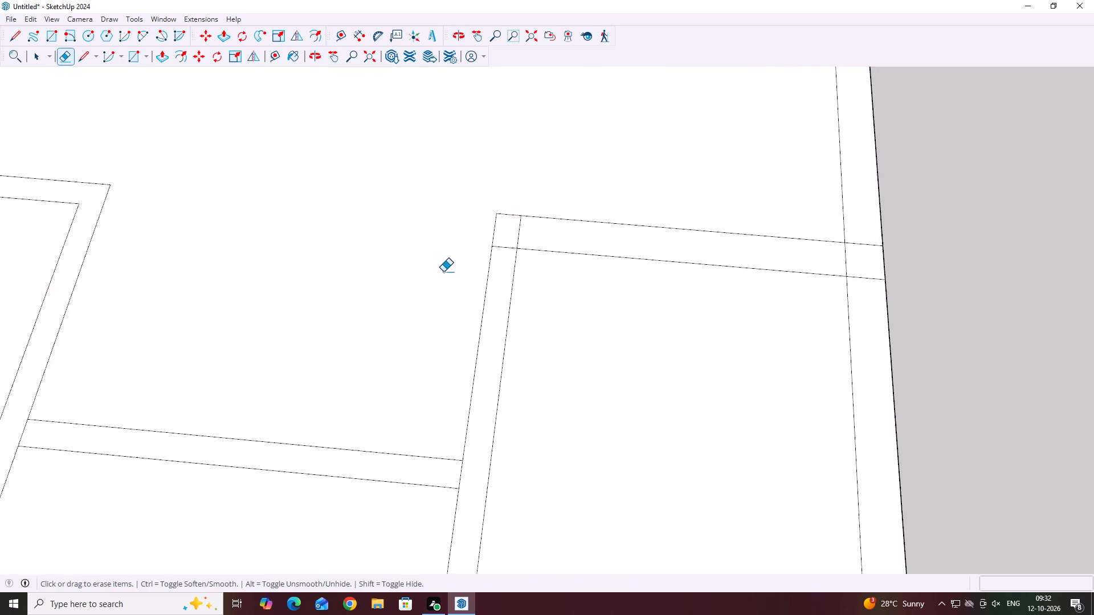
{"action": "scroll", "coordinate": [443, 272], "scroll_direction": "up", "scroll_amount": 12}
{"action": "left_click_drag", "start_coordinate": [503, 278], "coordinate": [622, 186]}
{"action": "scroll", "coordinate": [503, 399], "scroll_direction": "down", "scroll_amount": 6}
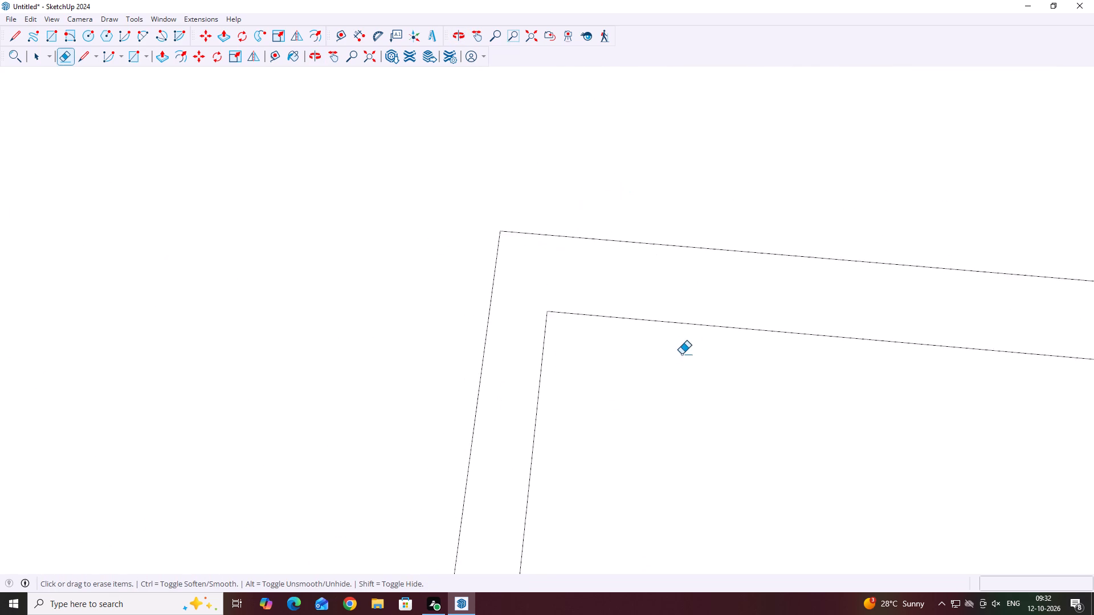
Erase the overlapping segments where the side room's partition meets the back wall of the front room at the origin.
{"action": "scroll", "coordinate": [681, 354], "scroll_direction": "down", "scroll_amount": 20}
{"action": "scroll", "coordinate": [681, 354], "scroll_direction": "down", "scroll_amount": 2}
{"action": "scroll", "coordinate": [432, 280], "scroll_direction": "up", "scroll_amount": 5}
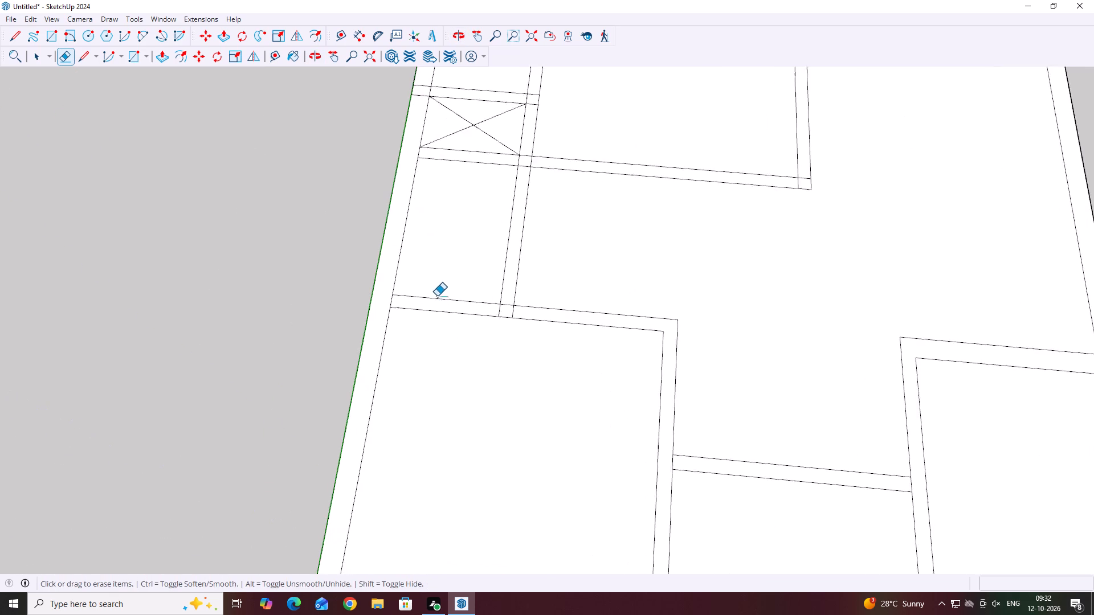
{"action": "scroll", "coordinate": [437, 296], "scroll_direction": "up", "scroll_amount": 14}
{"action": "left_click_drag", "start_coordinate": [629, 319], "coordinate": [455, 301]}
{"action": "left_click_drag", "start_coordinate": [498, 267], "coordinate": [493, 298]}
{"action": "scroll", "coordinate": [548, 306], "scroll_direction": "down", "scroll_amount": 20}
{"action": "scroll", "coordinate": [548, 306], "scroll_direction": "down", "scroll_amount": 1}
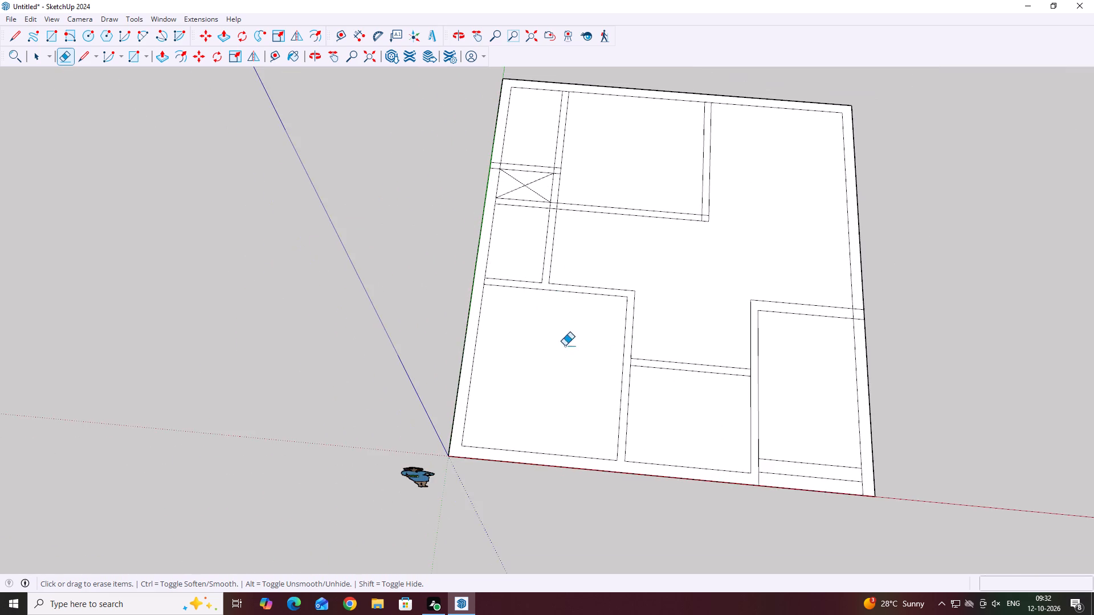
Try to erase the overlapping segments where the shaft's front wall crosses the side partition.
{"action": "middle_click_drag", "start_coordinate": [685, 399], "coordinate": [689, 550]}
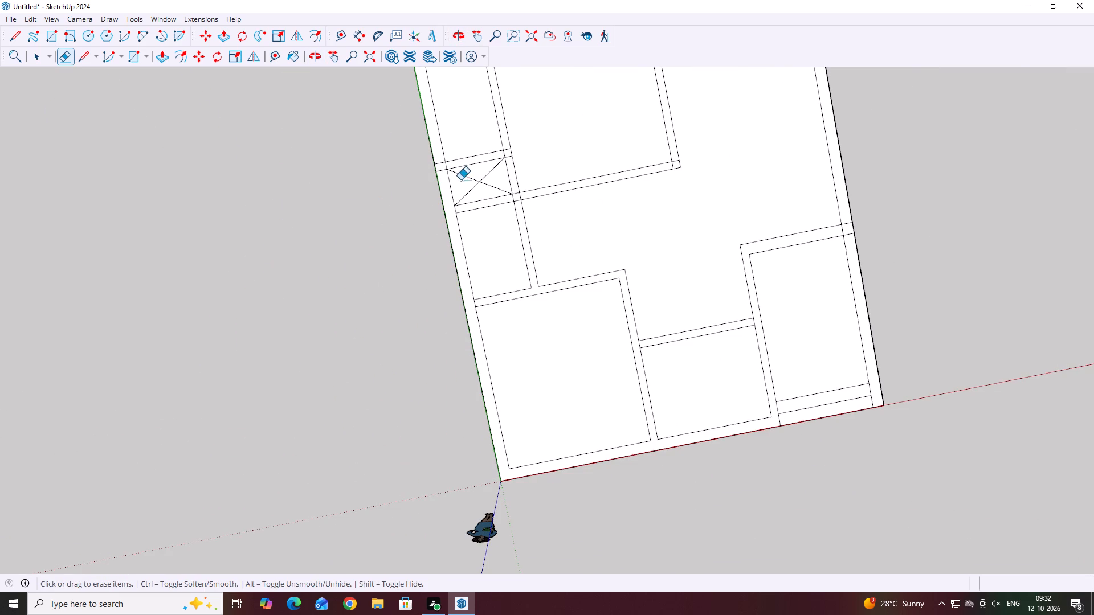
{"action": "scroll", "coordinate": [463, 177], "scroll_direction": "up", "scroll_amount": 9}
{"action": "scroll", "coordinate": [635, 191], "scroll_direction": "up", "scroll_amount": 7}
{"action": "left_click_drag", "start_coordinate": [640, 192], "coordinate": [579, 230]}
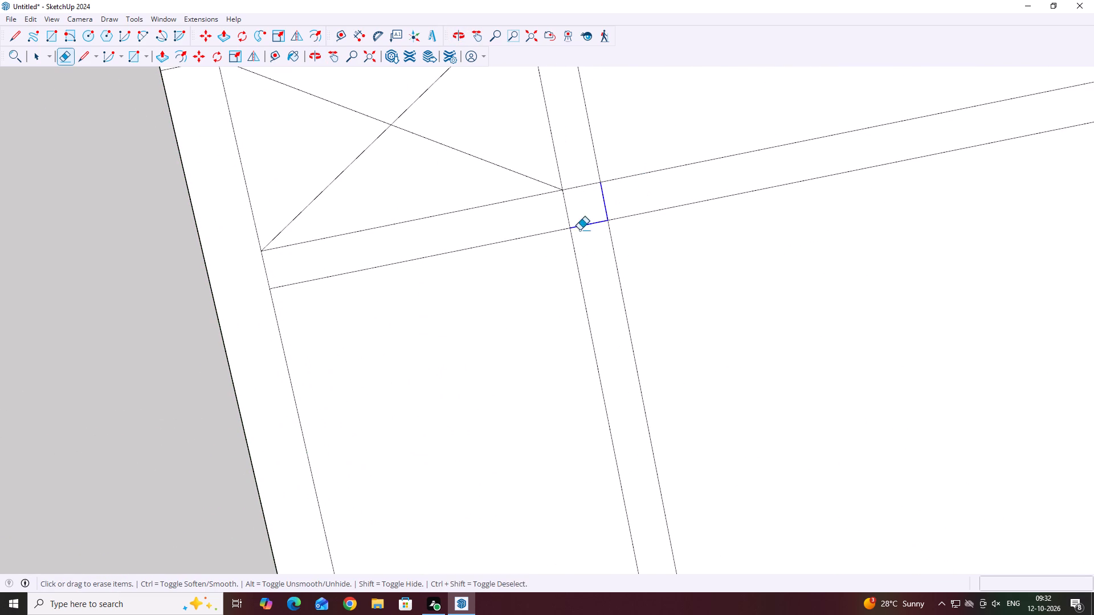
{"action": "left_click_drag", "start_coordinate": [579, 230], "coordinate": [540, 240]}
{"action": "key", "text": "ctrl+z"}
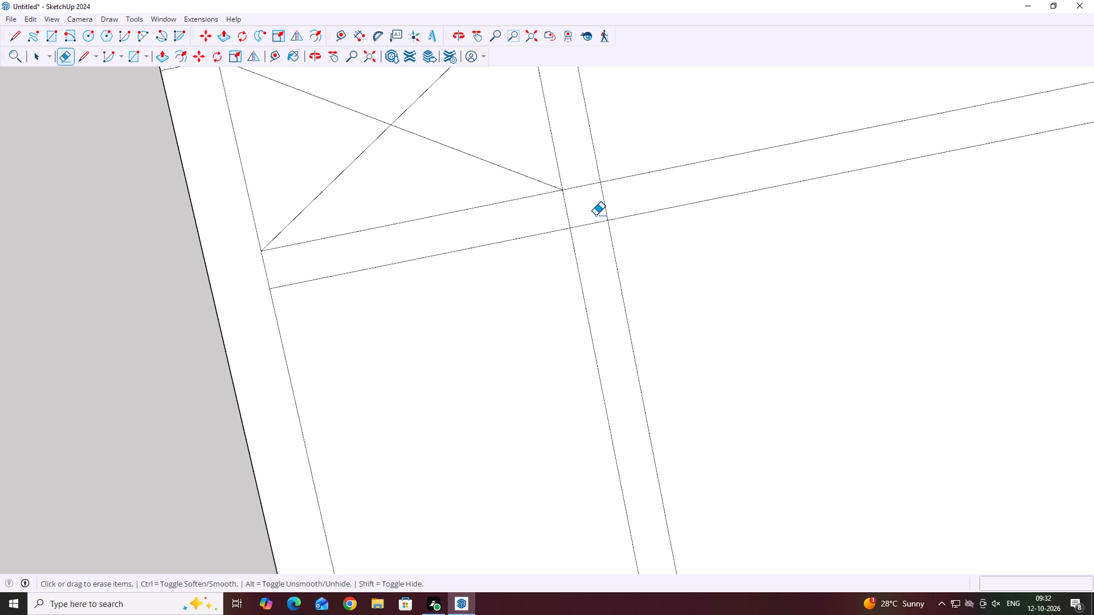
Erase the overlapping line segments at the free front corner of the large back room's walls.
{"action": "scroll", "coordinate": [817, 268], "scroll_direction": "down", "scroll_amount": 3}
{"action": "scroll", "coordinate": [671, 284], "scroll_direction": "down", "scroll_amount": 11}
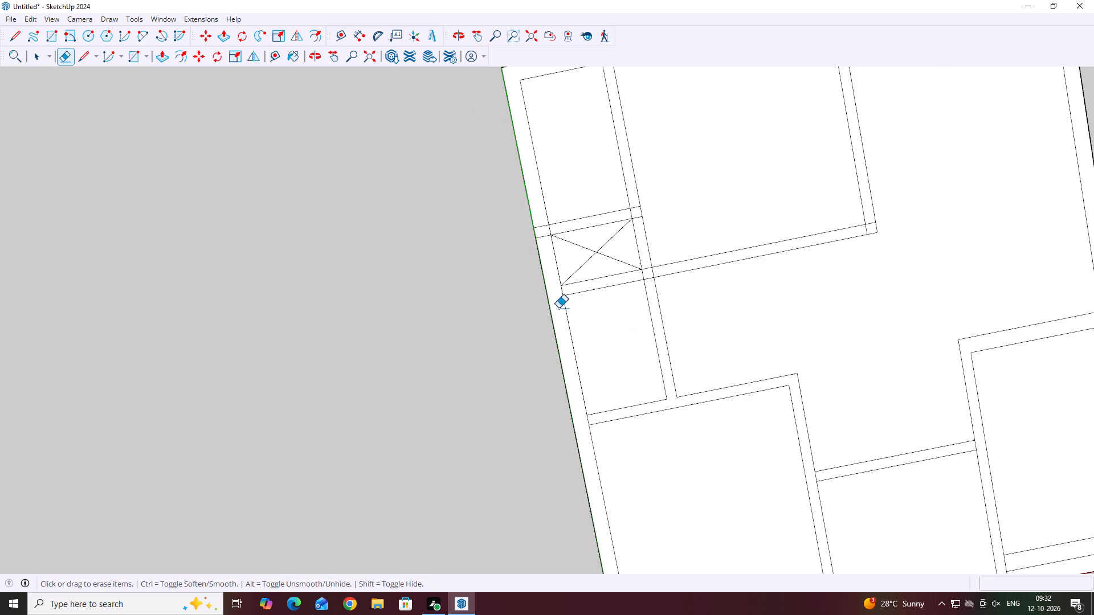
{"action": "middle_click_drag", "start_coordinate": [869, 263], "coordinate": [768, 249]}
{"action": "scroll", "coordinate": [831, 138], "scroll_direction": "up", "scroll_amount": 19}
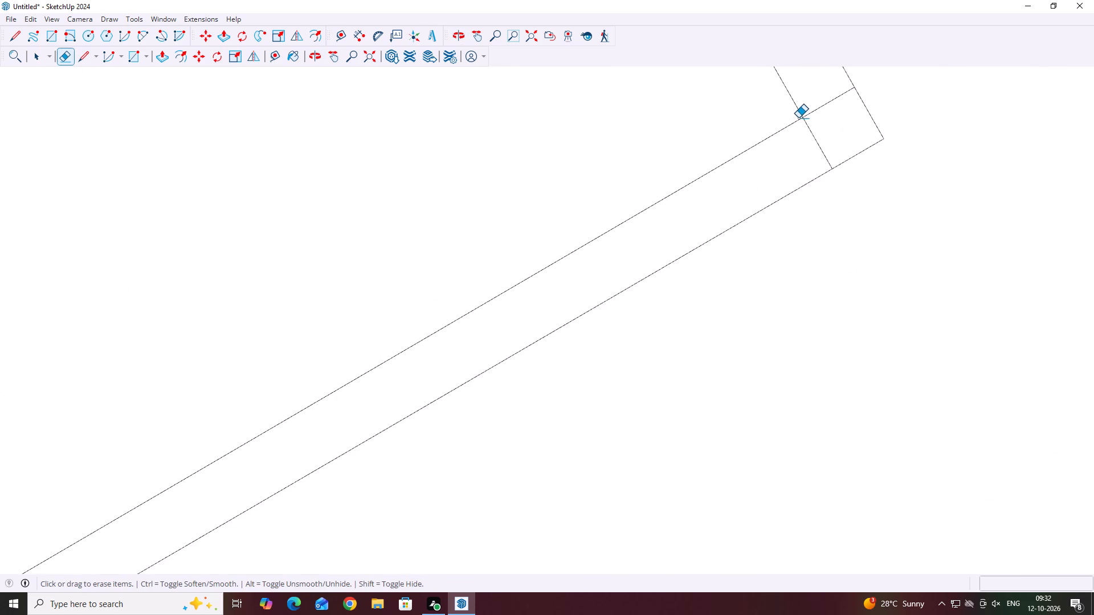
{"action": "left_click_drag", "start_coordinate": [819, 91], "coordinate": [802, 170]}
{"action": "scroll", "coordinate": [802, 170], "scroll_direction": "down", "scroll_amount": 12}
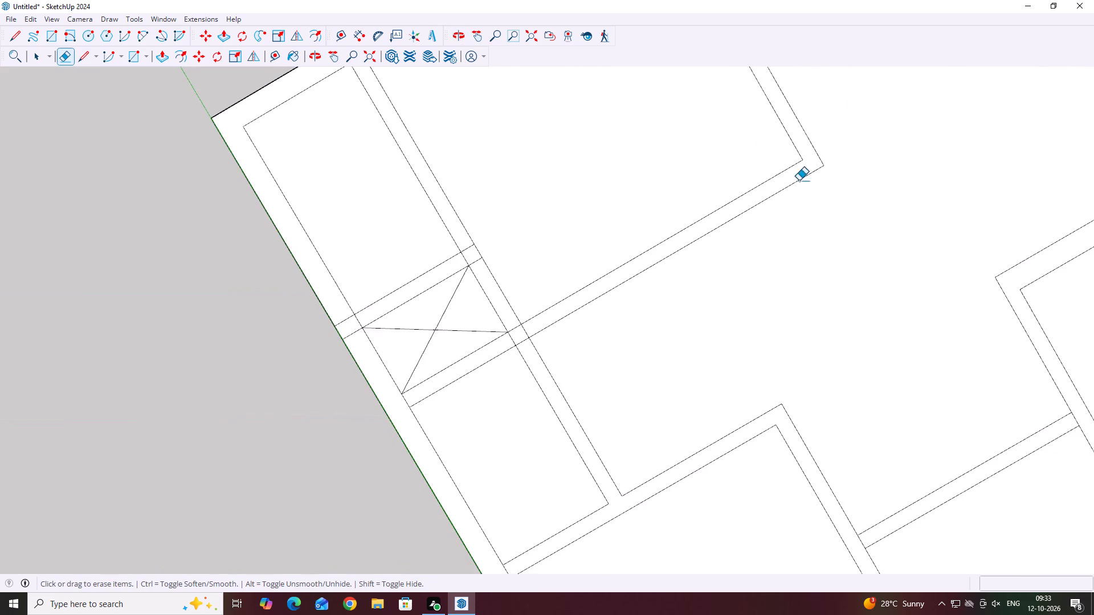
Erase the two line stubs of the shaft's back wall that cross the outer wall on the green-axis side.
{"action": "scroll", "coordinate": [799, 181], "scroll_direction": "down", "scroll_amount": 5}
{"action": "scroll", "coordinate": [345, 328], "scroll_direction": "up", "scroll_amount": 9}
{"action": "left_click_drag", "start_coordinate": [352, 269], "coordinate": [403, 347]}
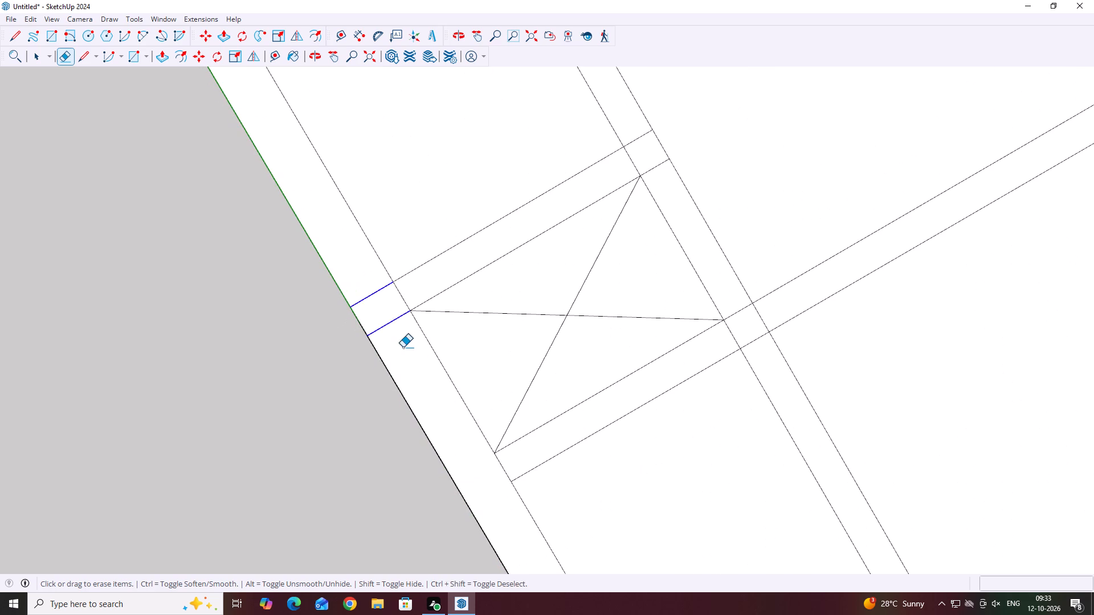
{"action": "left_click_drag", "start_coordinate": [403, 347], "coordinate": [403, 348]}
{"action": "scroll", "coordinate": [45, 428], "scroll_direction": "down", "scroll_amount": 6}
Erase the line stubs crossing the far outer wall at the back wall of the front room farthest along the red axis.
{"action": "scroll", "coordinate": [373, 440], "scroll_direction": "down", "scroll_amount": 14}
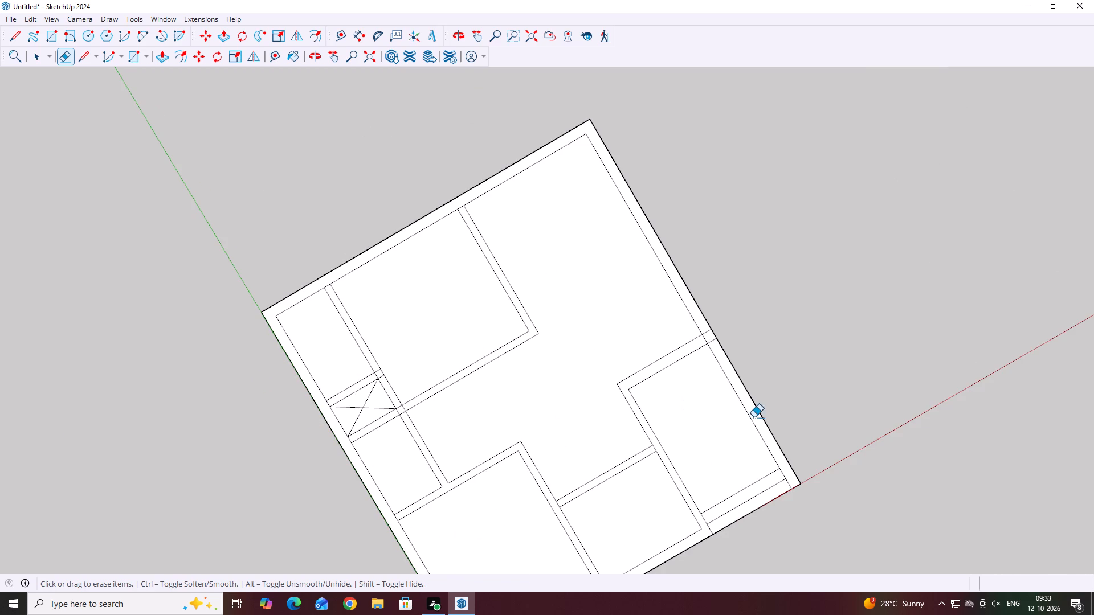
{"action": "middle_click_drag", "start_coordinate": [860, 501], "coordinate": [659, 454]}
{"action": "scroll", "coordinate": [710, 333], "scroll_direction": "up", "scroll_amount": 11}
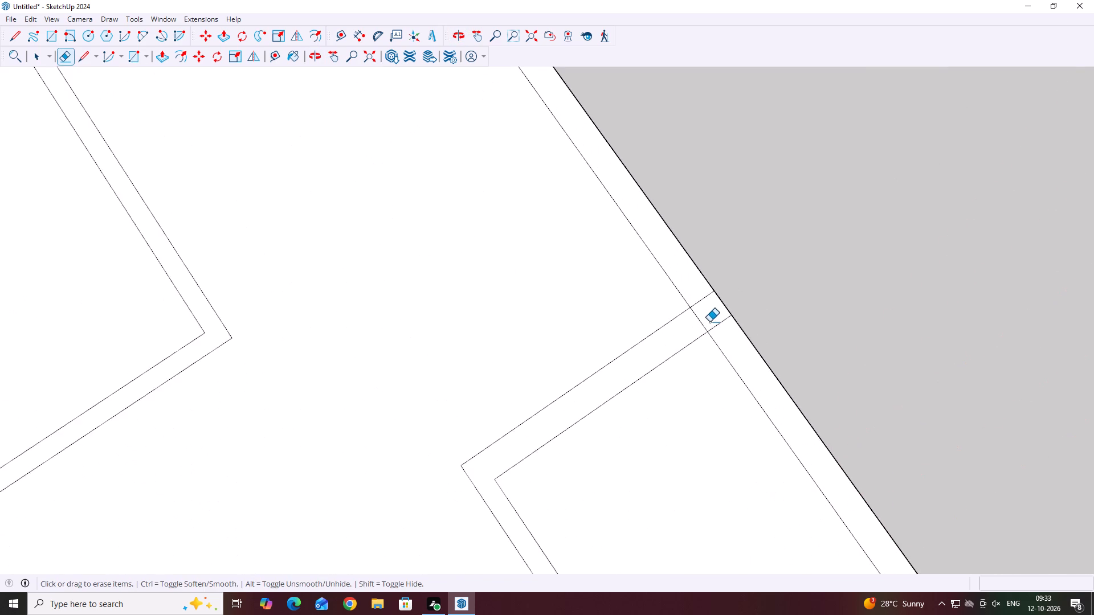
{"action": "scroll", "coordinate": [709, 322], "scroll_direction": "up", "scroll_amount": 3}
{"action": "left_click_drag", "start_coordinate": [646, 213], "coordinate": [738, 333]}
{"action": "scroll", "coordinate": [707, 251], "scroll_direction": "down", "scroll_amount": 11}
{"action": "middle_click_drag", "start_coordinate": [752, 342], "coordinate": [613, 203]}
{"action": "scroll", "coordinate": [694, 331], "scroll_direction": "down", "scroll_amount": 1}
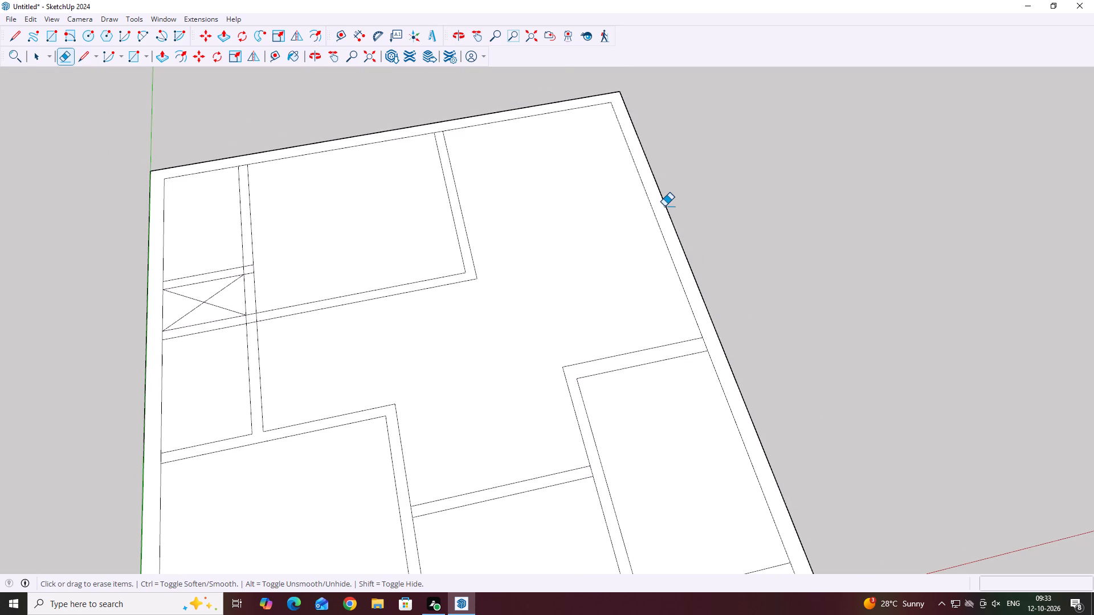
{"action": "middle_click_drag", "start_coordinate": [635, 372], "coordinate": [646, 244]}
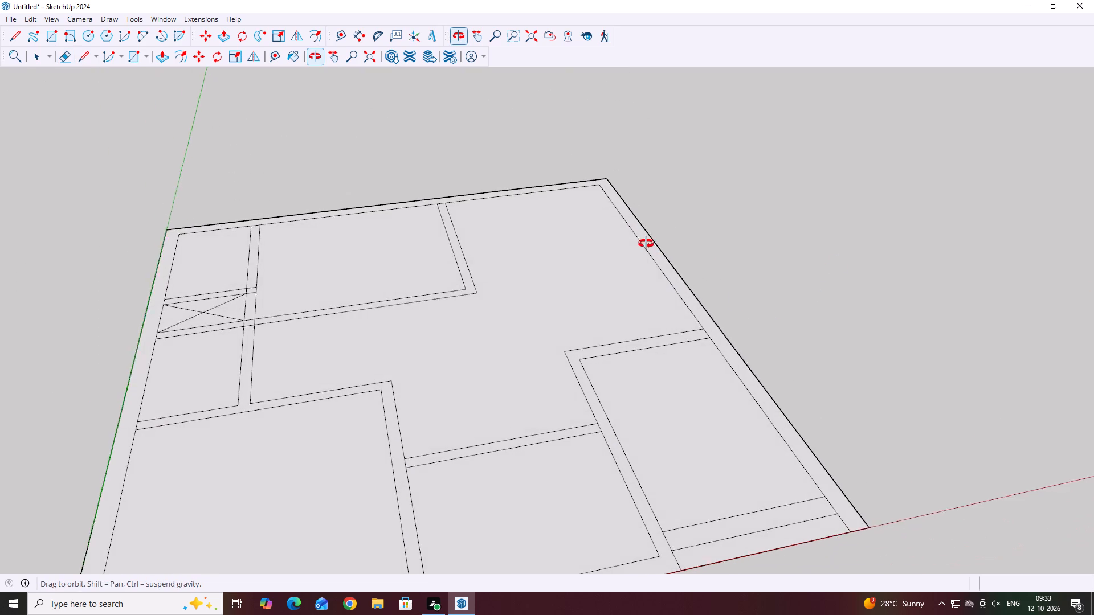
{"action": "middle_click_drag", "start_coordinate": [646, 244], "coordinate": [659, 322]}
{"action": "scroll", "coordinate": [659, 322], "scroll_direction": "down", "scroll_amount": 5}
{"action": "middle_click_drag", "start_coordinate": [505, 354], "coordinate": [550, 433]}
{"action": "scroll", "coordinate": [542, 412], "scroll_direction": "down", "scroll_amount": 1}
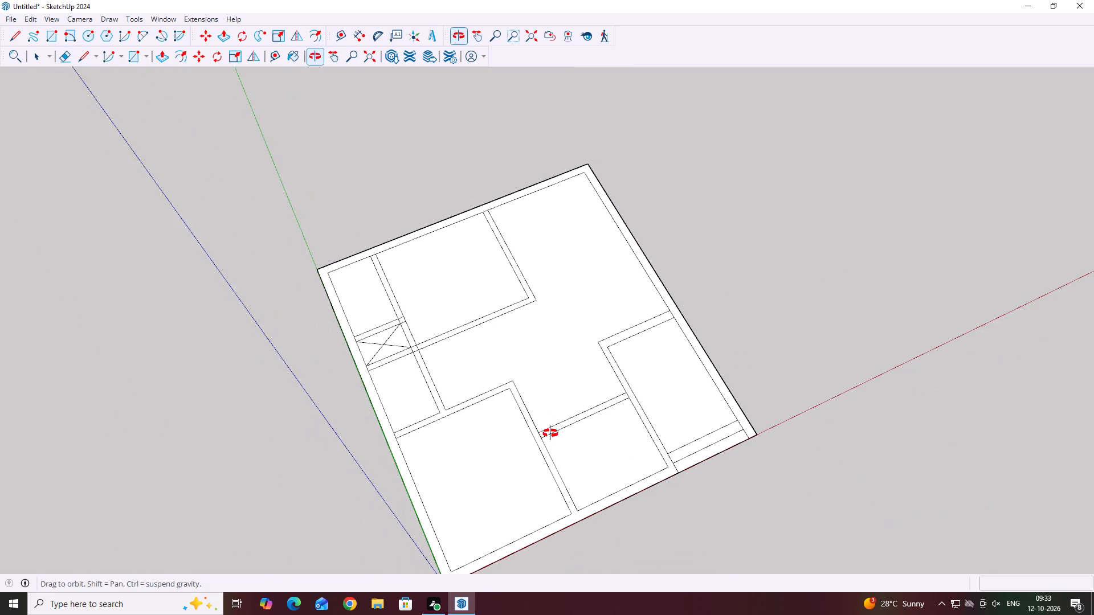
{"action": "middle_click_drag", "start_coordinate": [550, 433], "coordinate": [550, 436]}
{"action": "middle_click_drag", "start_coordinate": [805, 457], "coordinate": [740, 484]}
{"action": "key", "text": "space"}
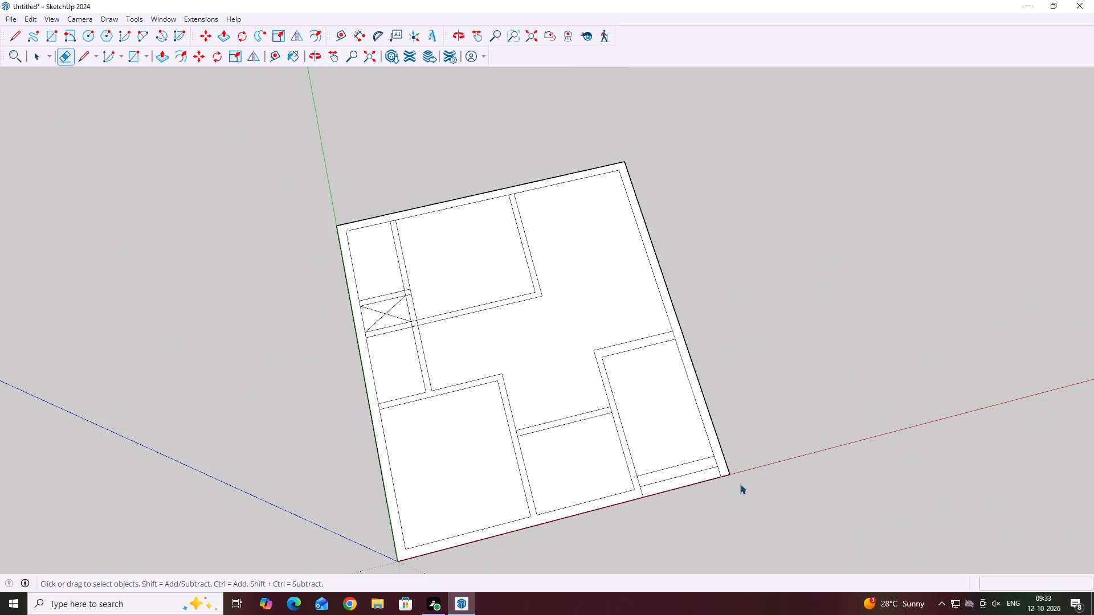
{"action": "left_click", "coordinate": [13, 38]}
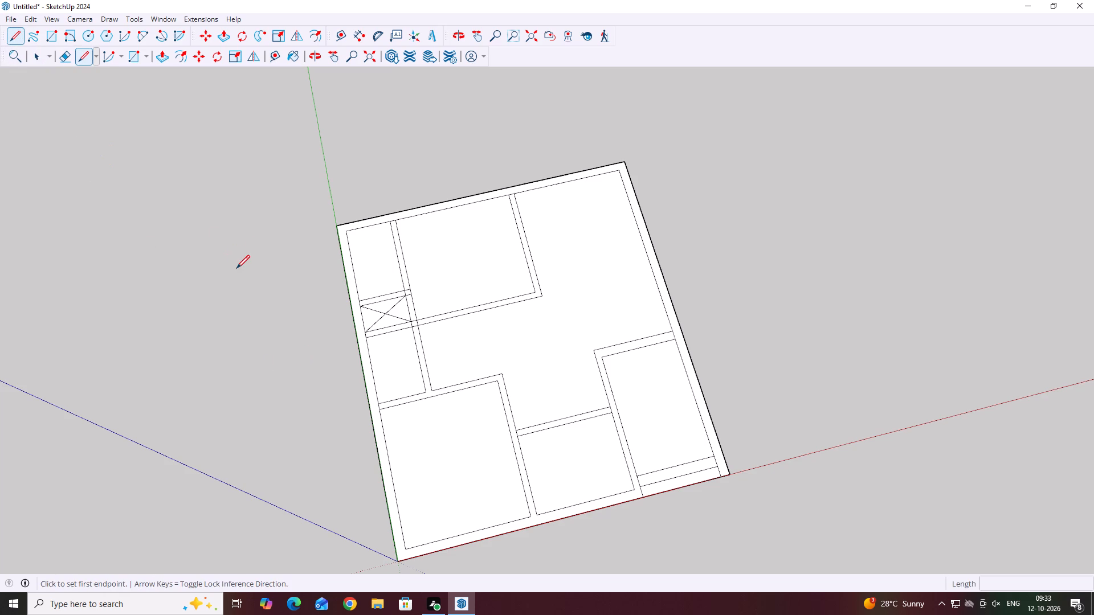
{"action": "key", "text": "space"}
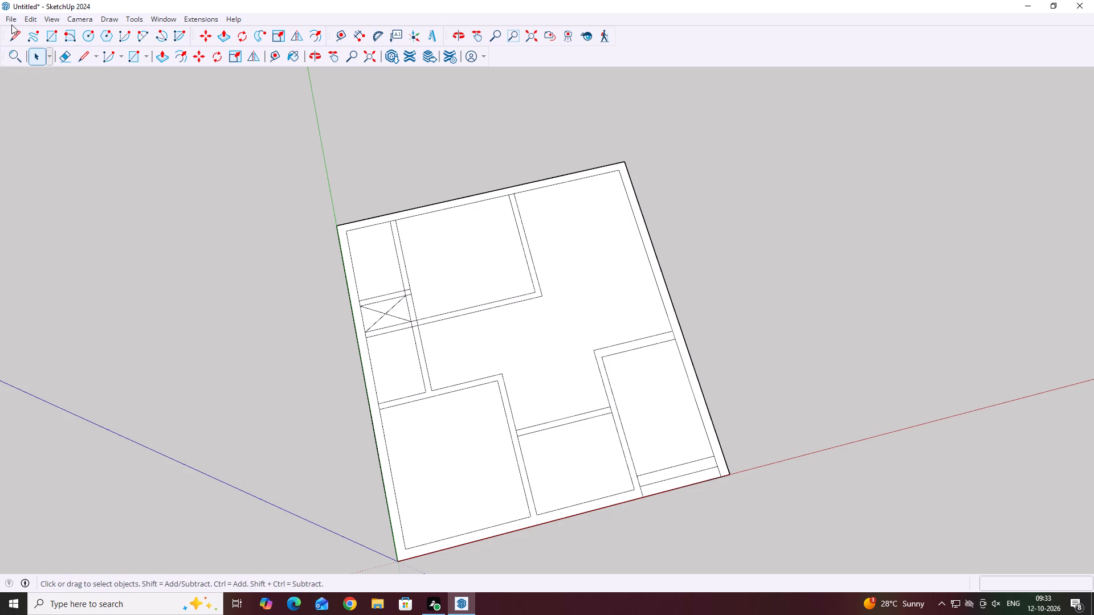
Save the model as BBUILDING PLAN in the MANISHA folder on the desktop.
{"action": "left_click", "coordinate": [7, 22]}
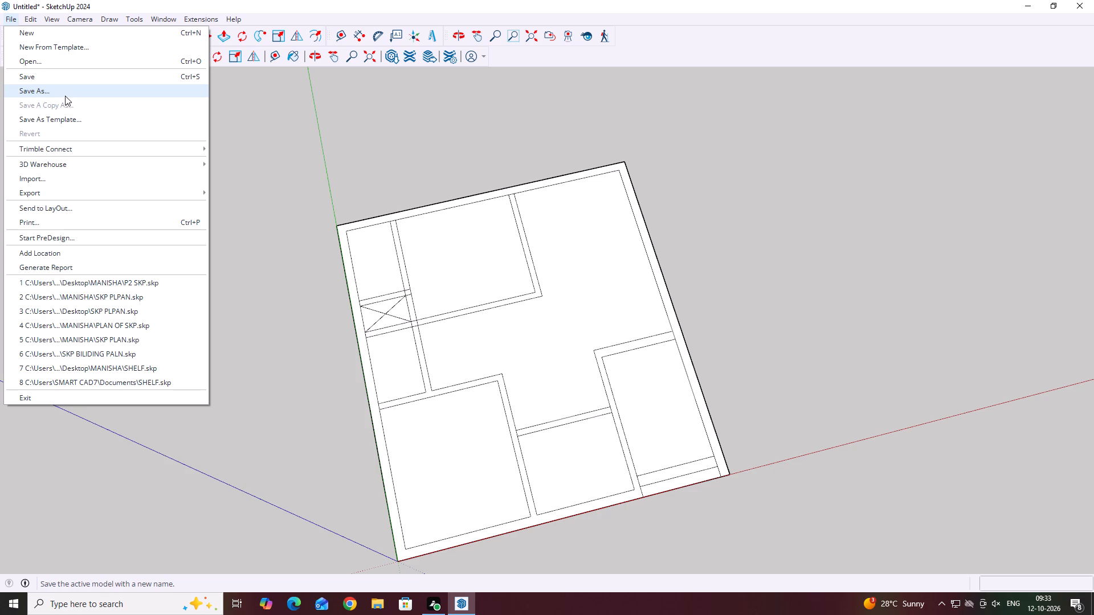
{"action": "left_click", "coordinate": [65, 95]}
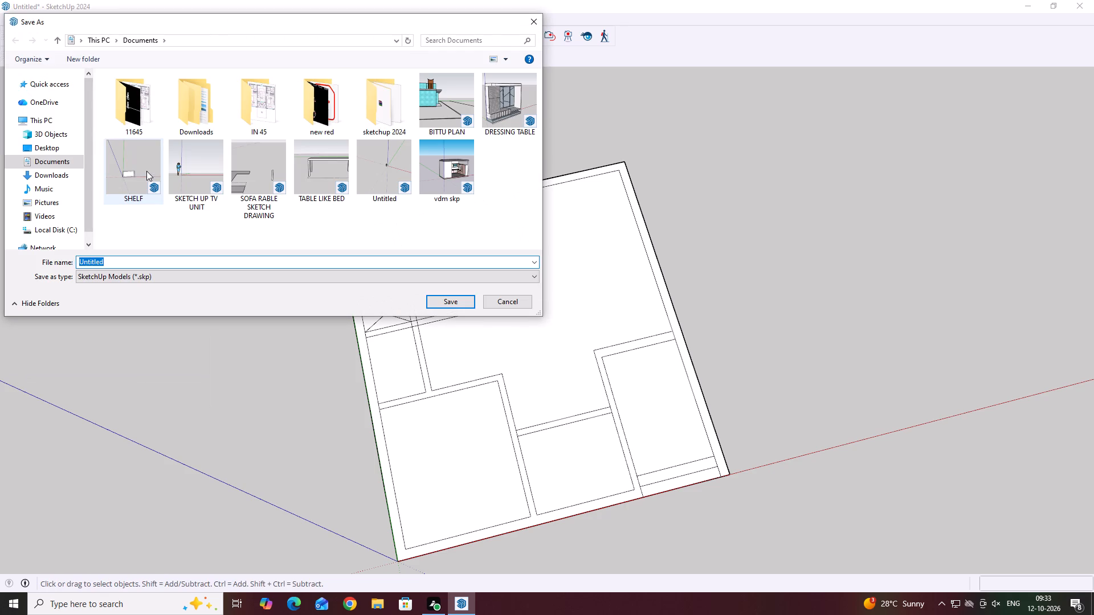
{"action": "left_click", "coordinate": [55, 150]}
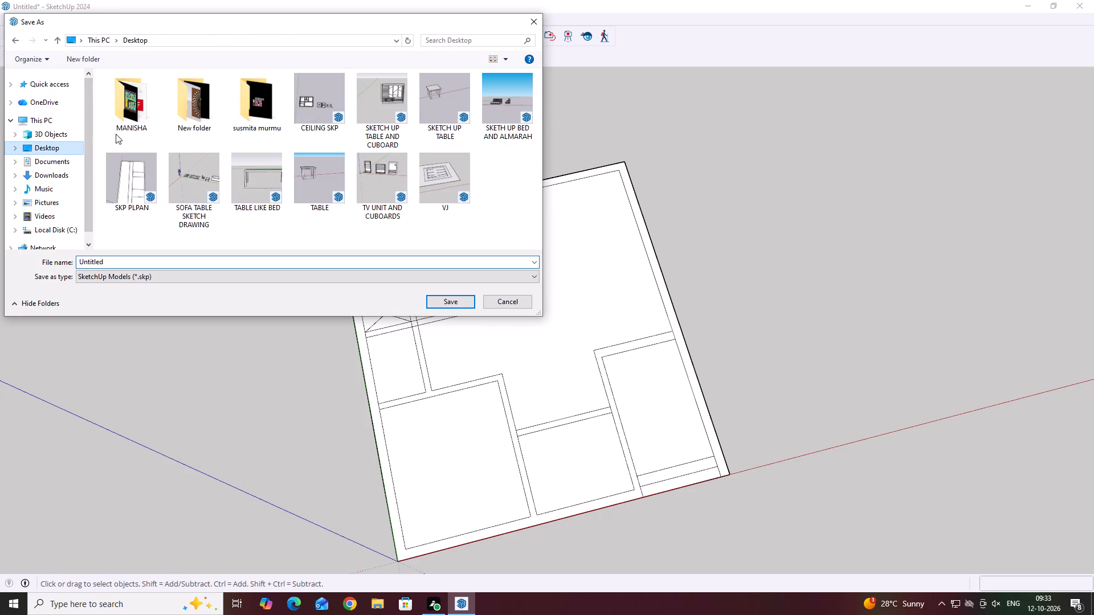
{"action": "double_click", "coordinate": [151, 114]}
{"action": "left_click", "coordinate": [115, 265]}
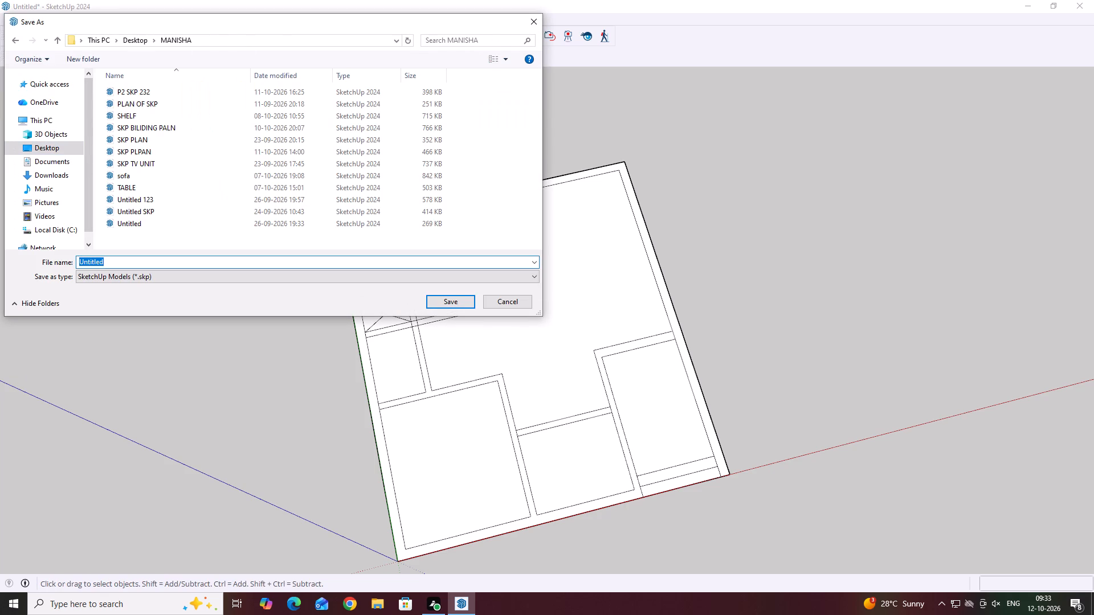
{"action": "type", "text": "BBU"}
{"action": "type", "text": "ILD"}
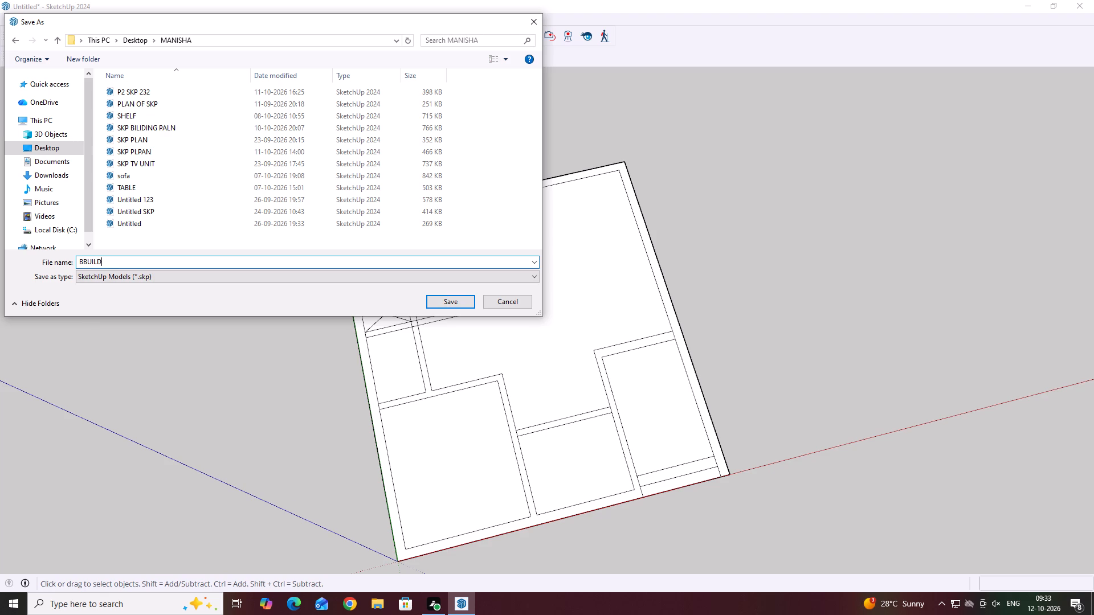
{"action": "type", "text": "ING"}
{"action": "key", "text": "space"}
{"action": "key", "text": "p"}
{"action": "key", "text": "l"}
{"action": "type", "text": "AN"}
{"action": "left_click", "coordinate": [451, 299]}
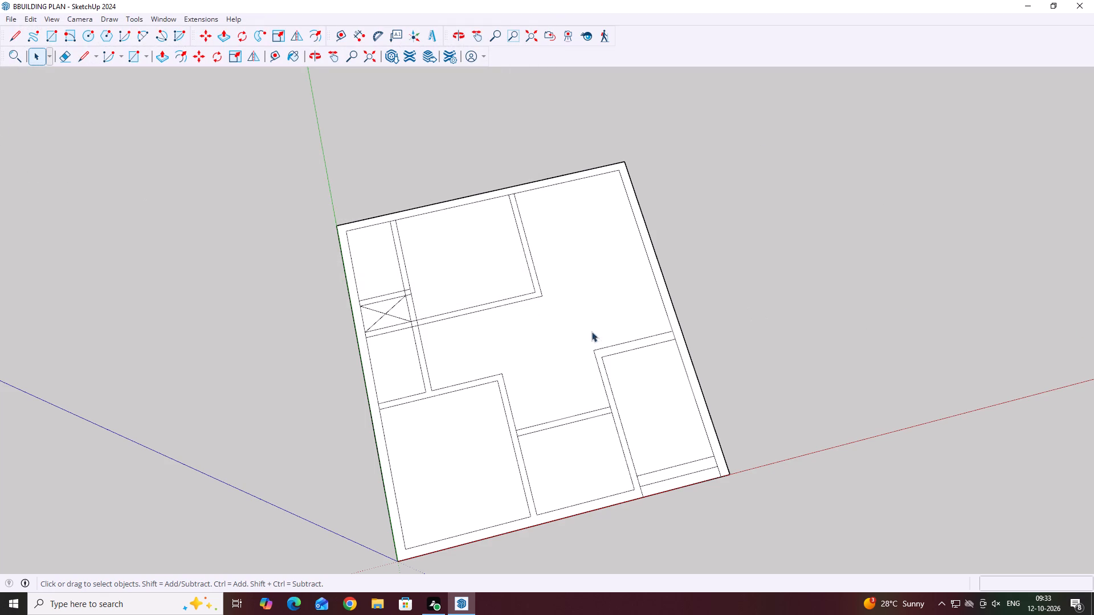
Examine the whole floor plan's wall layout and the back rooms.
{"action": "middle_click_drag", "start_coordinate": [647, 367], "coordinate": [391, 335]}
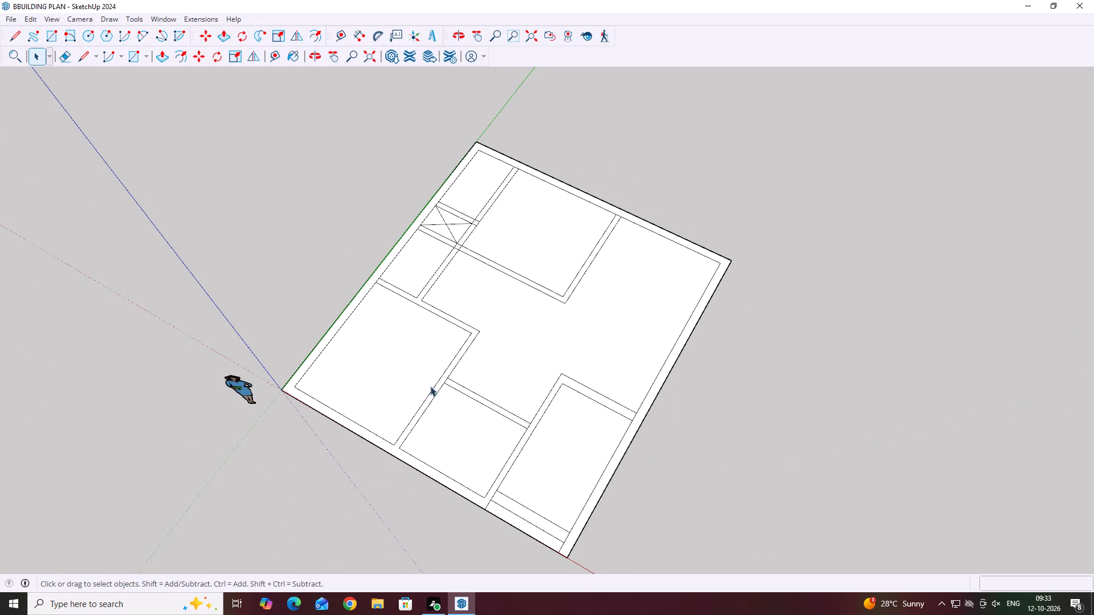
{"action": "middle_click_drag", "start_coordinate": [443, 436], "coordinate": [609, 375]}
{"action": "middle_click_drag", "start_coordinate": [605, 486], "coordinate": [640, 453]}
{"action": "middle_click_drag", "start_coordinate": [667, 515], "coordinate": [582, 499]}
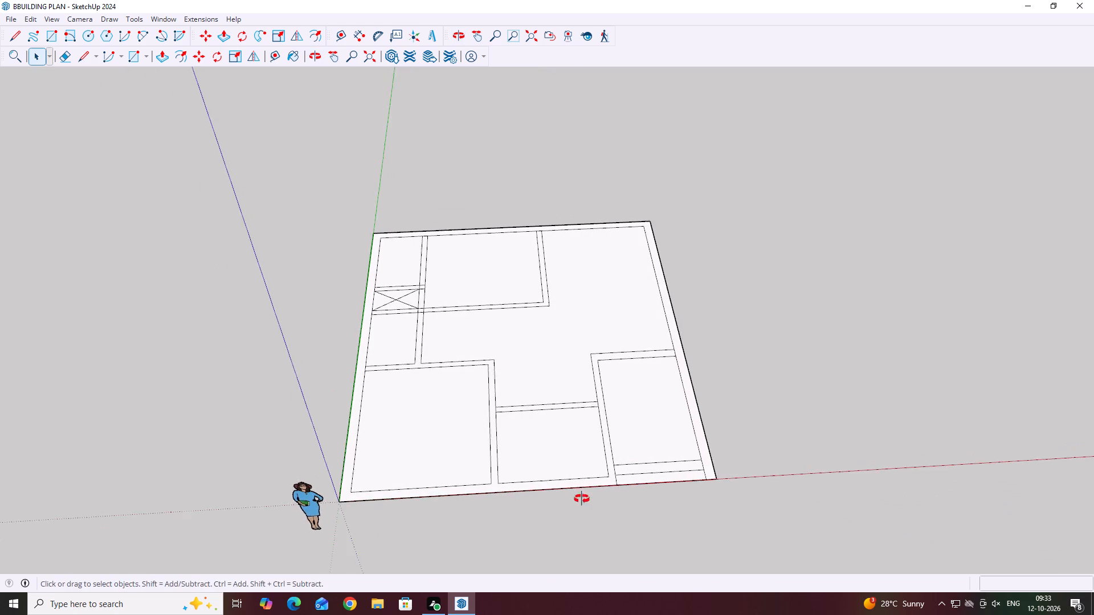
{"action": "middle_click_drag", "start_coordinate": [582, 499], "coordinate": [607, 468]}
{"action": "middle_click_drag", "start_coordinate": [539, 362], "coordinate": [554, 452]}
{"action": "middle_click_drag", "start_coordinate": [536, 266], "coordinate": [534, 266]}
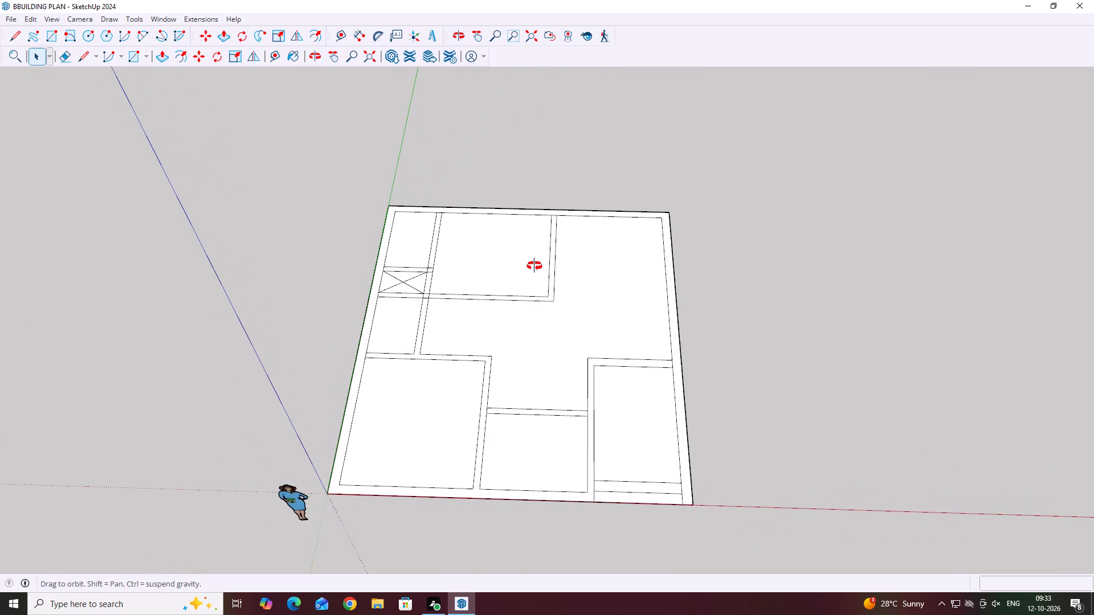
{"action": "middle_click_drag", "start_coordinate": [534, 266], "coordinate": [520, 458]}
{"action": "scroll", "coordinate": [521, 196], "scroll_direction": "up", "scroll_amount": 6}
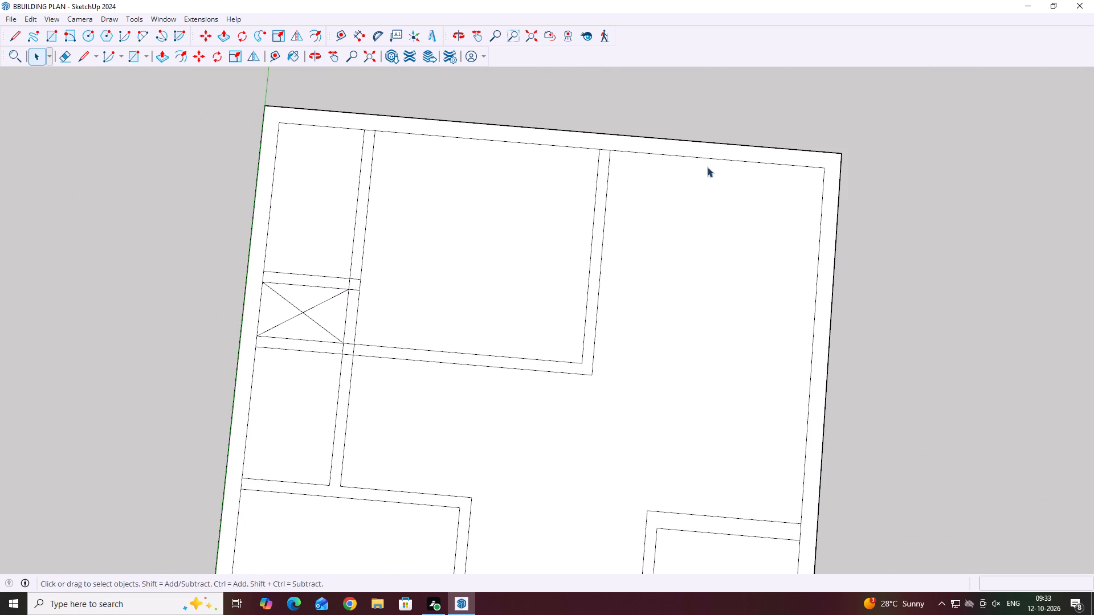
Draw a line across the back outer wall's thickness from the midpoint of the middle back room's inner wall edge.
{"action": "scroll", "coordinate": [662, 153], "scroll_direction": "up", "scroll_amount": 3}
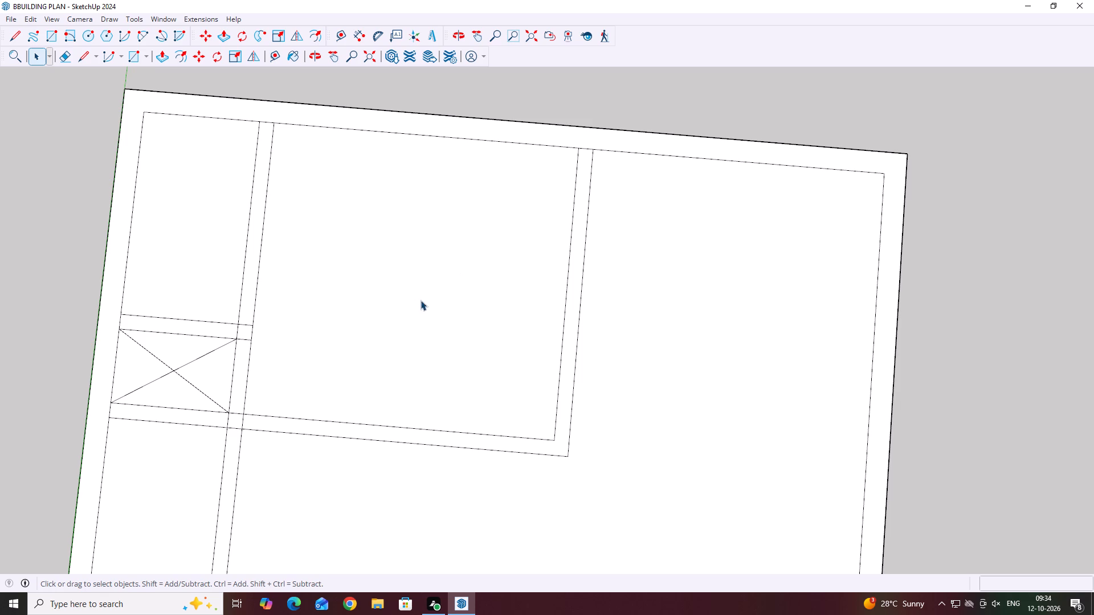
{"action": "scroll", "coordinate": [418, 304], "scroll_direction": "down", "scroll_amount": 10}
{"action": "middle_click_drag", "start_coordinate": [305, 318], "coordinate": [414, 306]}
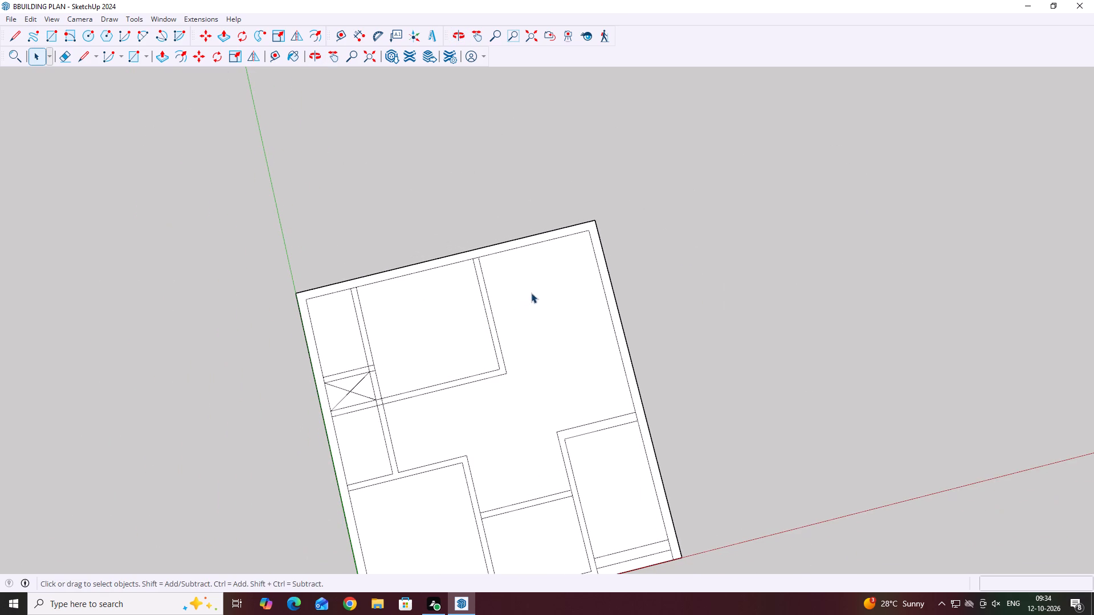
{"action": "scroll", "coordinate": [406, 257], "scroll_direction": "up", "scroll_amount": 5}
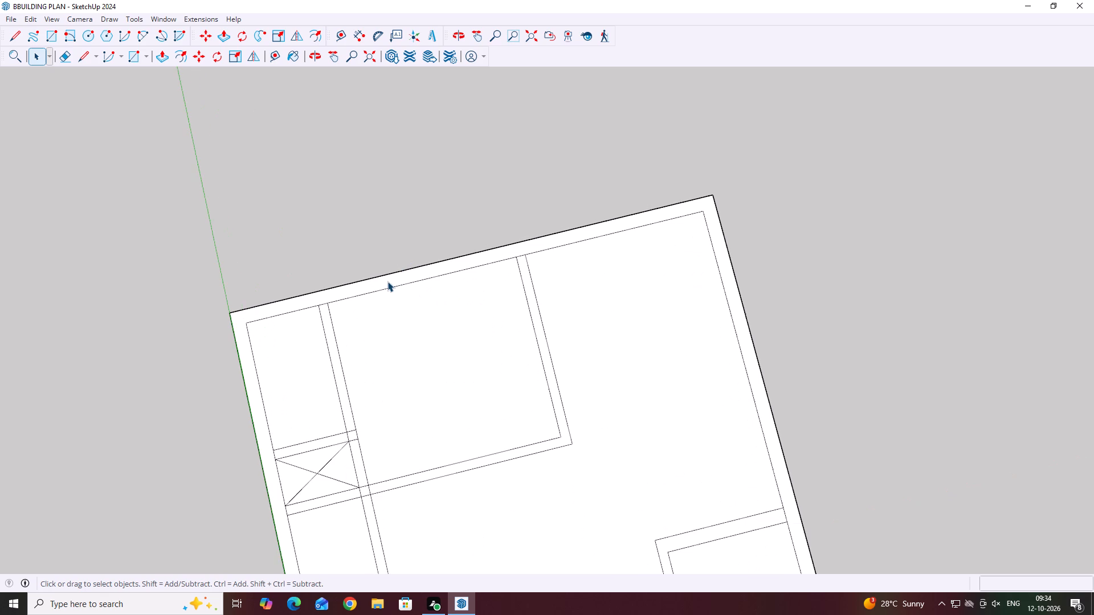
{"action": "left_click", "coordinate": [18, 38]}
{"action": "scroll", "coordinate": [351, 285], "scroll_direction": "up", "scroll_amount": 6}
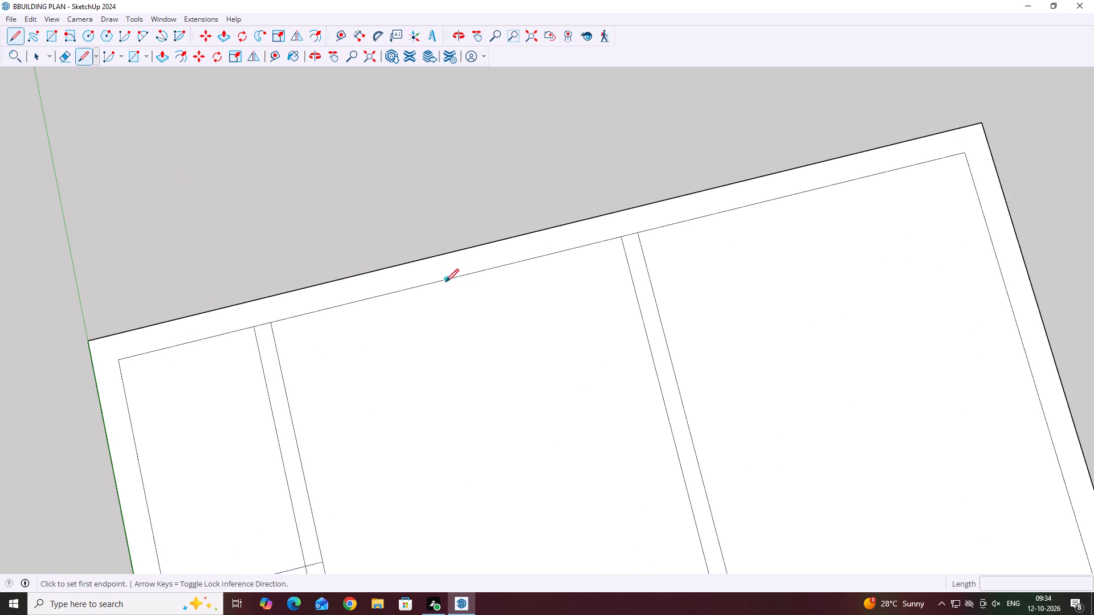
{"action": "left_click", "coordinate": [446, 281]}
{"action": "left_click", "coordinate": [438, 256]}
Draw a 2' line along the inner wall edge from the cross line's inner end, towards the partition farther along the red axis.
{"action": "left_click", "coordinate": [448, 278]}
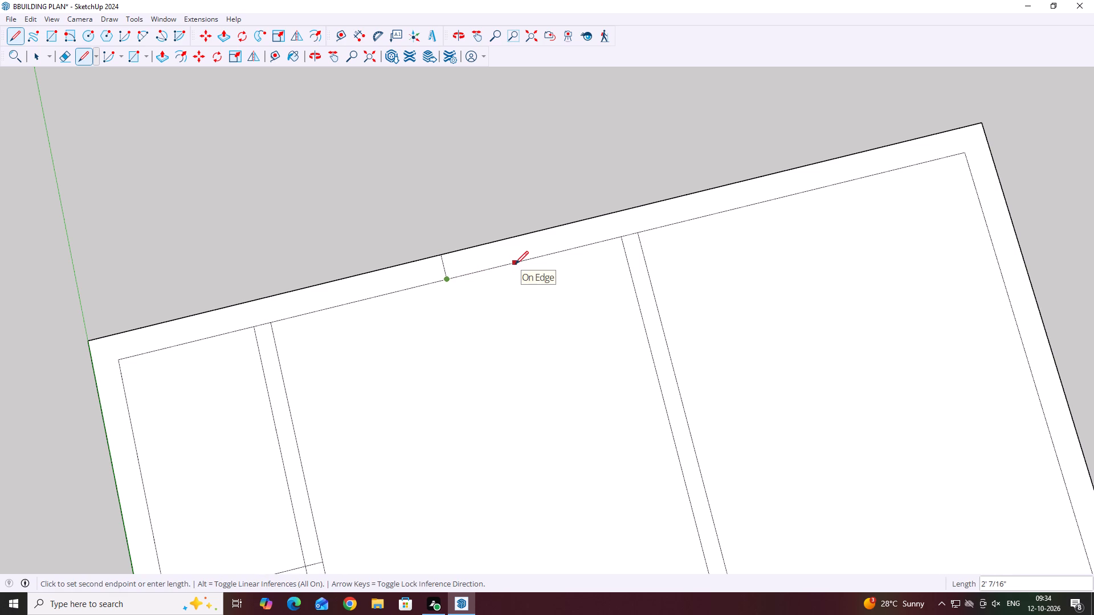
{"action": "type", "text": "2'"}
{"action": "key", "text": "Return"}
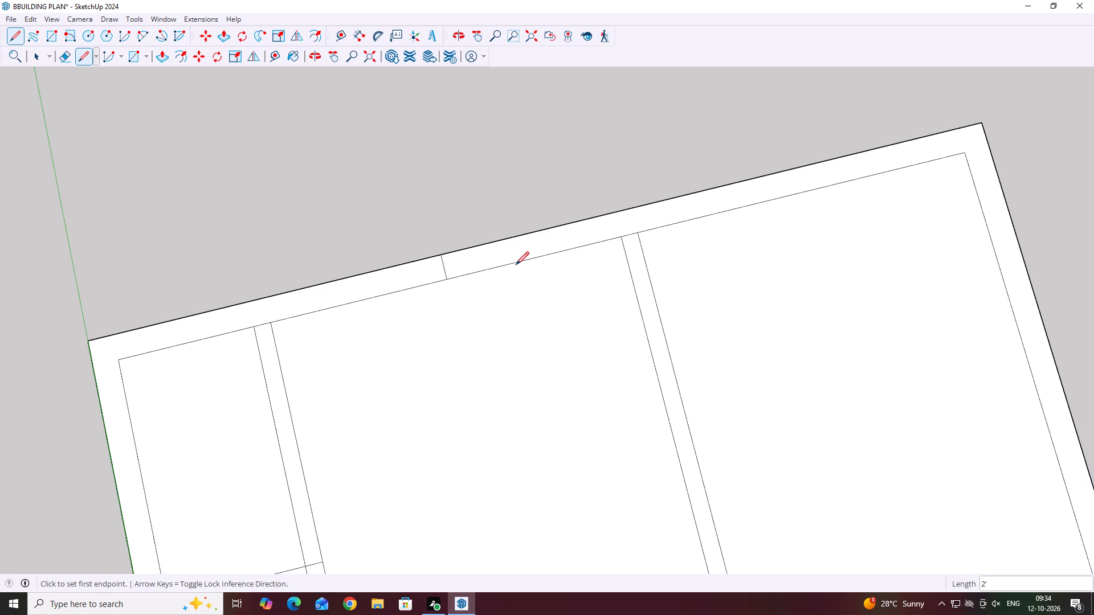
{"action": "key", "text": "space"}
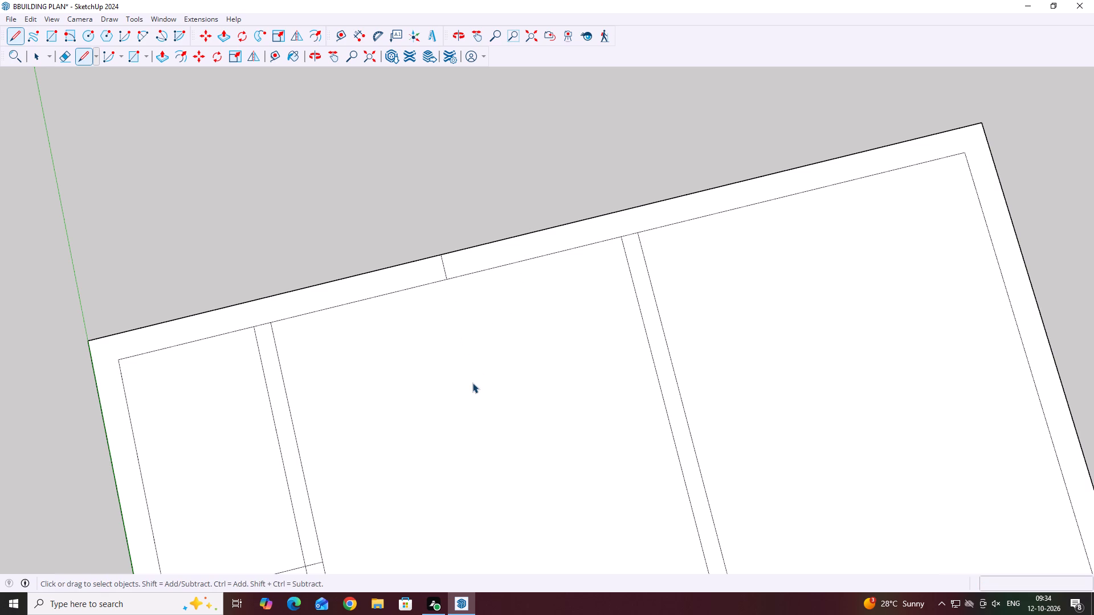
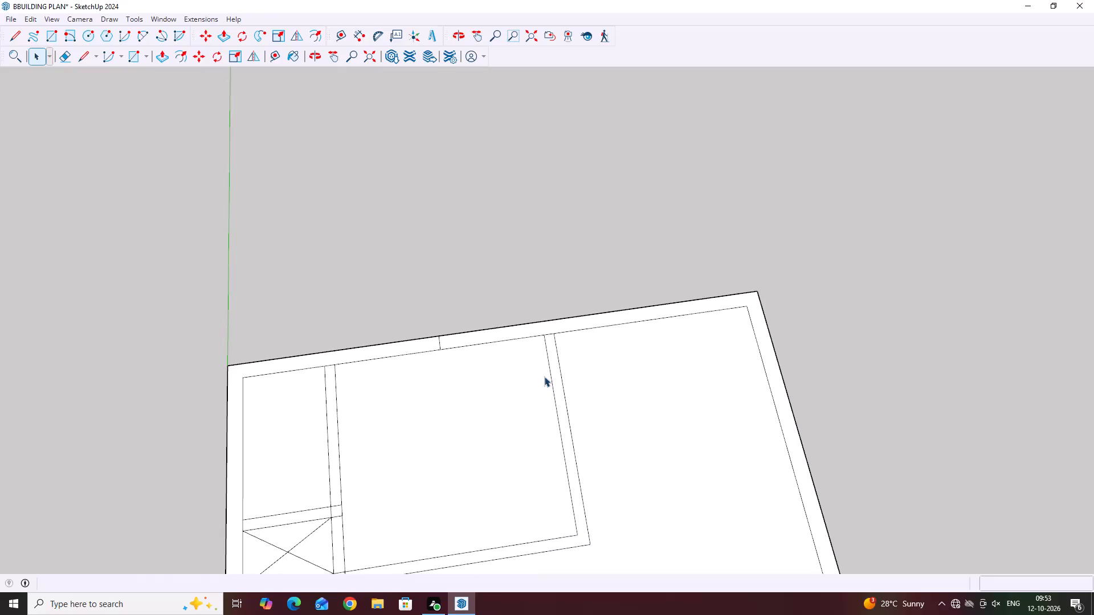
Delete the line crossing the back outer wall's thickness at the middle back room.
{"action": "middle_click_drag", "start_coordinate": [574, 413], "coordinate": [539, 395]}
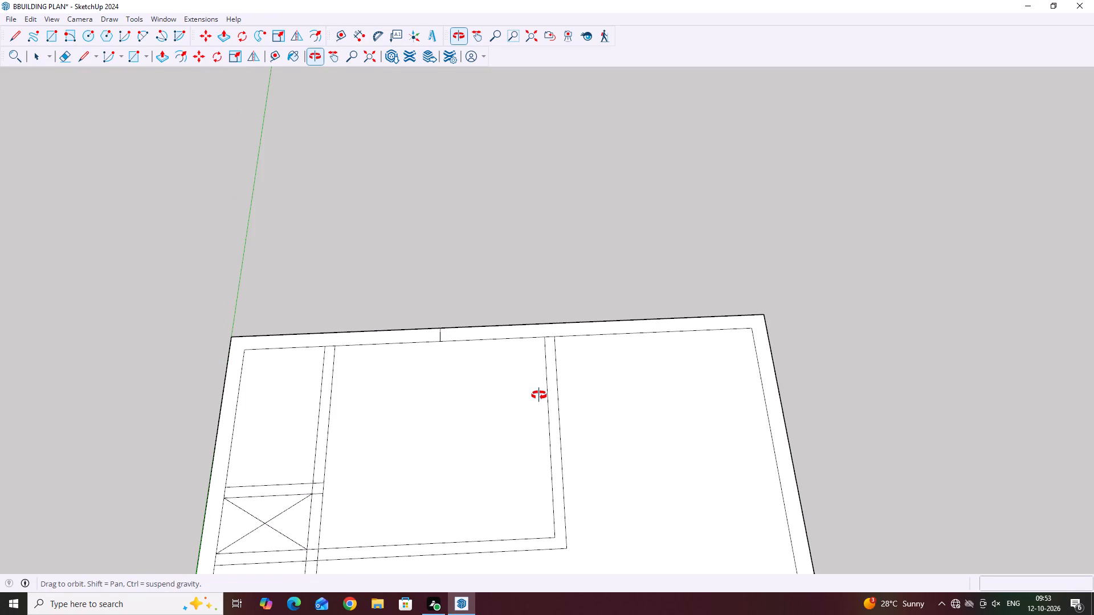
{"action": "middle_click_drag", "start_coordinate": [539, 395], "coordinate": [543, 397]}
{"action": "scroll", "coordinate": [579, 387], "scroll_direction": "down", "scroll_amount": 4}
{"action": "middle_click_drag", "start_coordinate": [572, 338], "coordinate": [553, 449]}
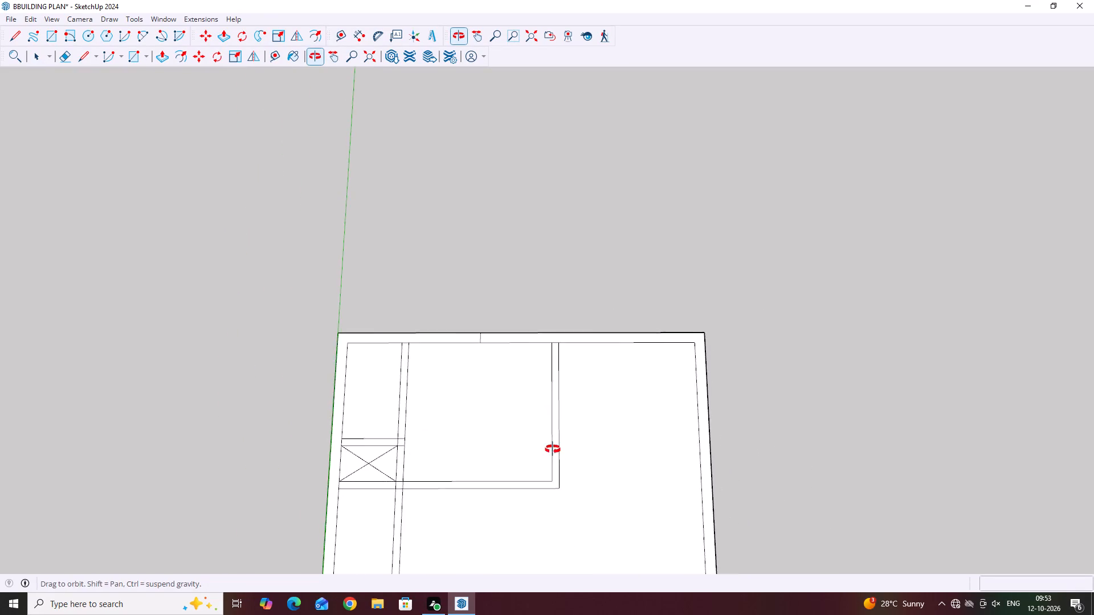
{"action": "middle_click_drag", "start_coordinate": [553, 449], "coordinate": [552, 449]}
{"action": "scroll", "coordinate": [473, 373], "scroll_direction": "up", "scroll_amount": 16}
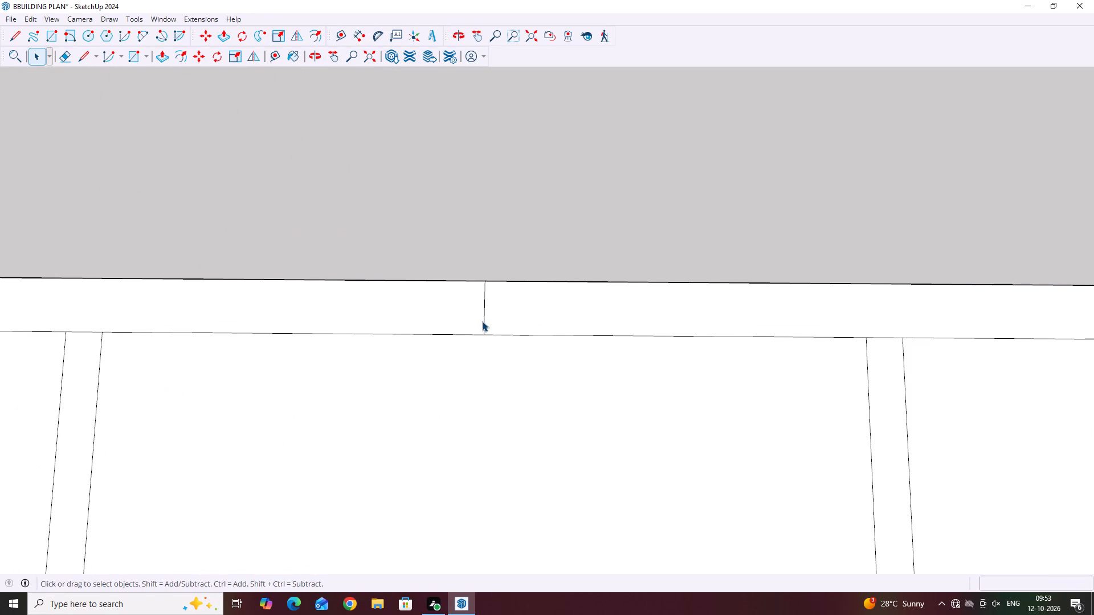
{"action": "left_click", "coordinate": [485, 321]}
{"action": "scroll", "coordinate": [488, 310], "scroll_direction": "down", "scroll_amount": 5}
{"action": "scroll", "coordinate": [488, 298], "scroll_direction": "up", "scroll_amount": 10}
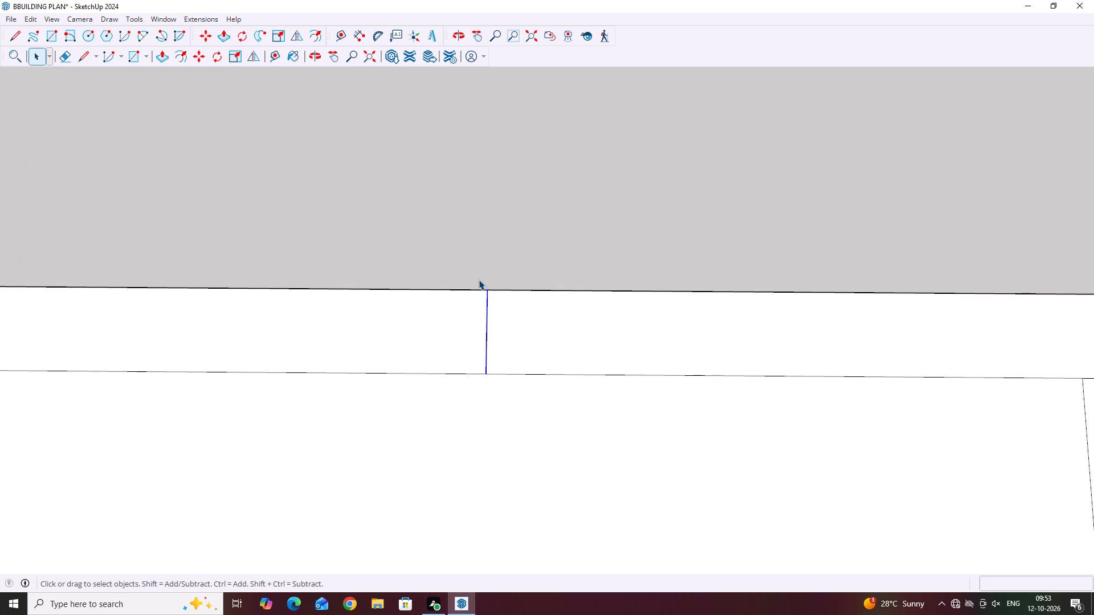
{"action": "scroll", "coordinate": [479, 280], "scroll_direction": "up", "scroll_amount": 3}
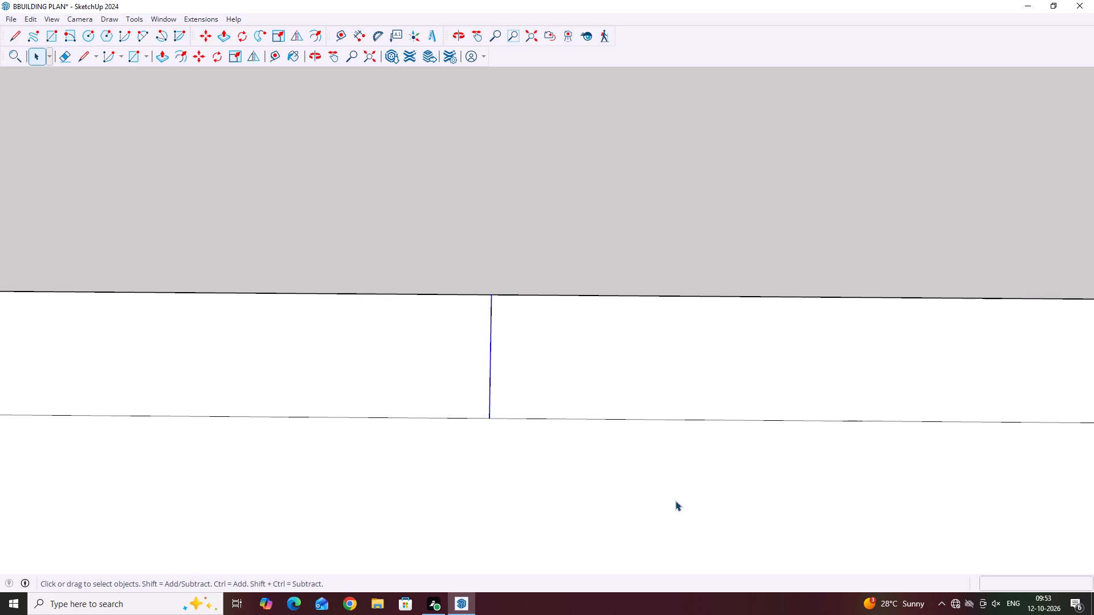
{"action": "key", "text": "Delete"}
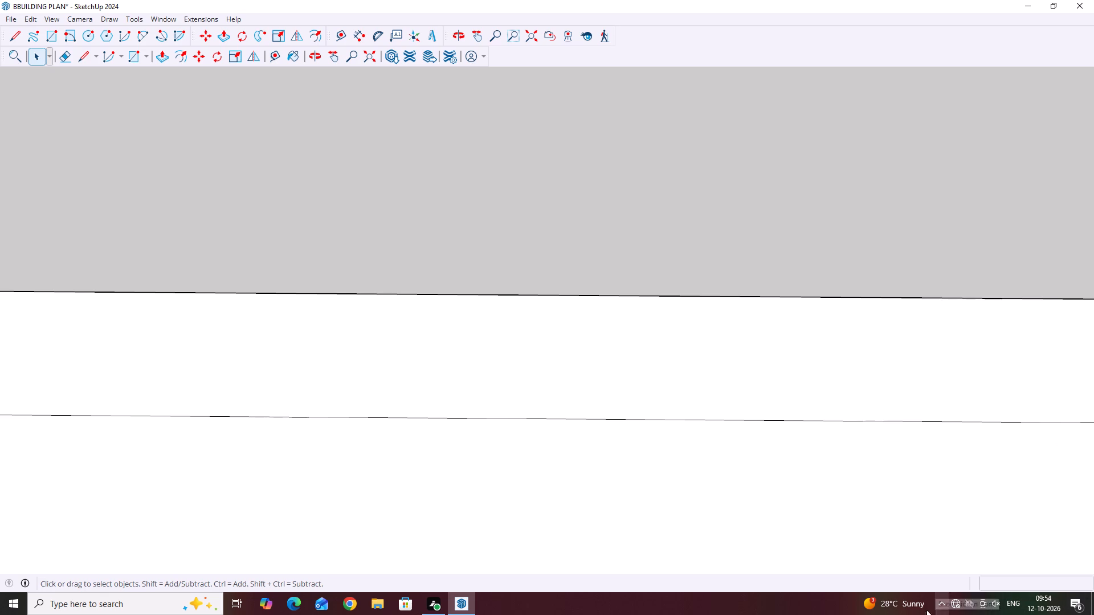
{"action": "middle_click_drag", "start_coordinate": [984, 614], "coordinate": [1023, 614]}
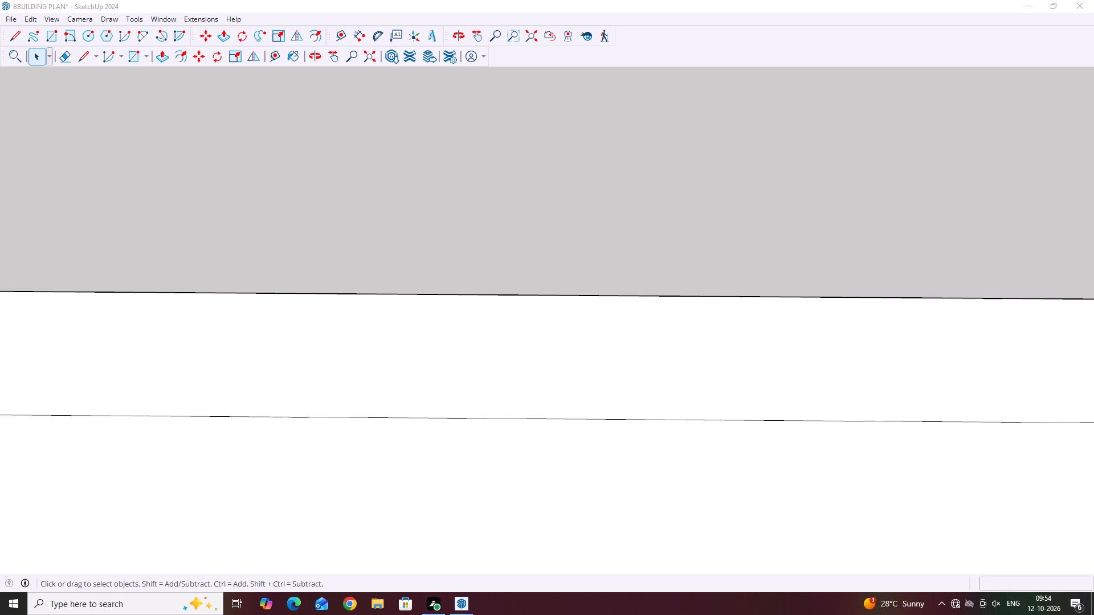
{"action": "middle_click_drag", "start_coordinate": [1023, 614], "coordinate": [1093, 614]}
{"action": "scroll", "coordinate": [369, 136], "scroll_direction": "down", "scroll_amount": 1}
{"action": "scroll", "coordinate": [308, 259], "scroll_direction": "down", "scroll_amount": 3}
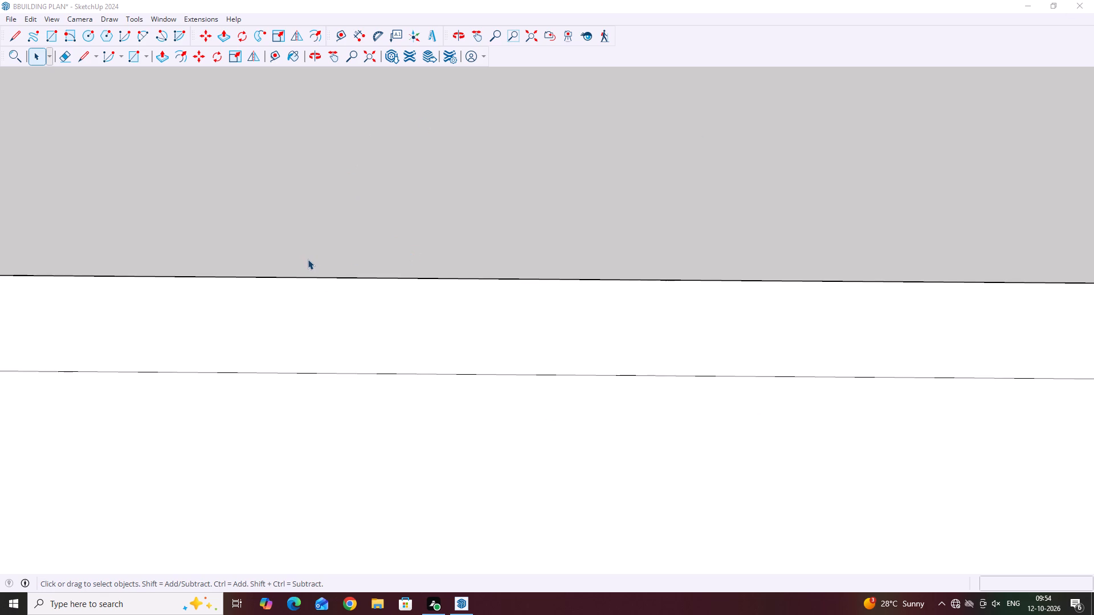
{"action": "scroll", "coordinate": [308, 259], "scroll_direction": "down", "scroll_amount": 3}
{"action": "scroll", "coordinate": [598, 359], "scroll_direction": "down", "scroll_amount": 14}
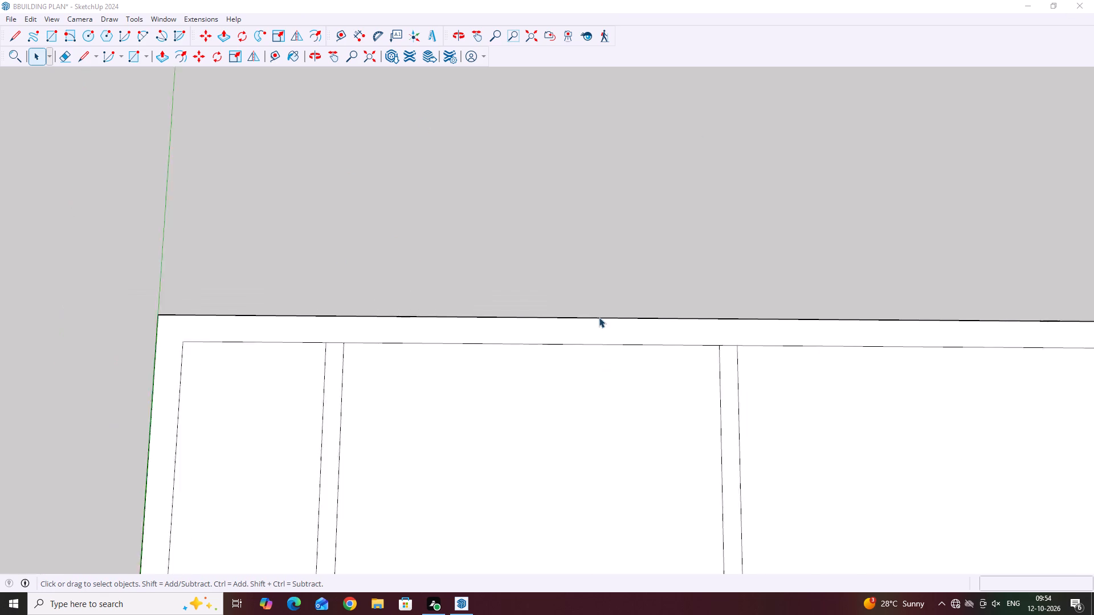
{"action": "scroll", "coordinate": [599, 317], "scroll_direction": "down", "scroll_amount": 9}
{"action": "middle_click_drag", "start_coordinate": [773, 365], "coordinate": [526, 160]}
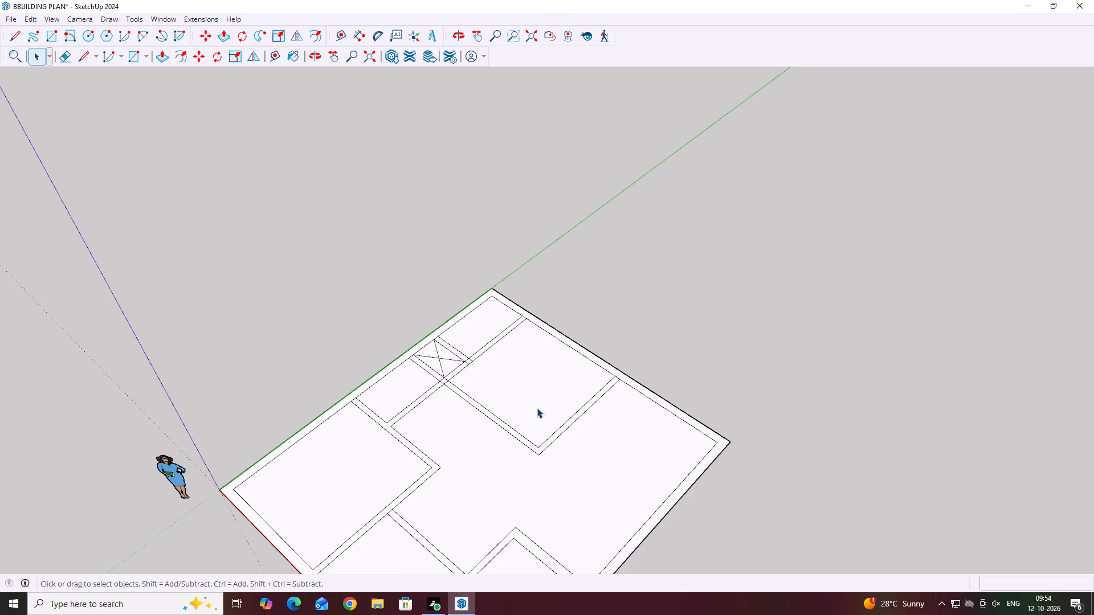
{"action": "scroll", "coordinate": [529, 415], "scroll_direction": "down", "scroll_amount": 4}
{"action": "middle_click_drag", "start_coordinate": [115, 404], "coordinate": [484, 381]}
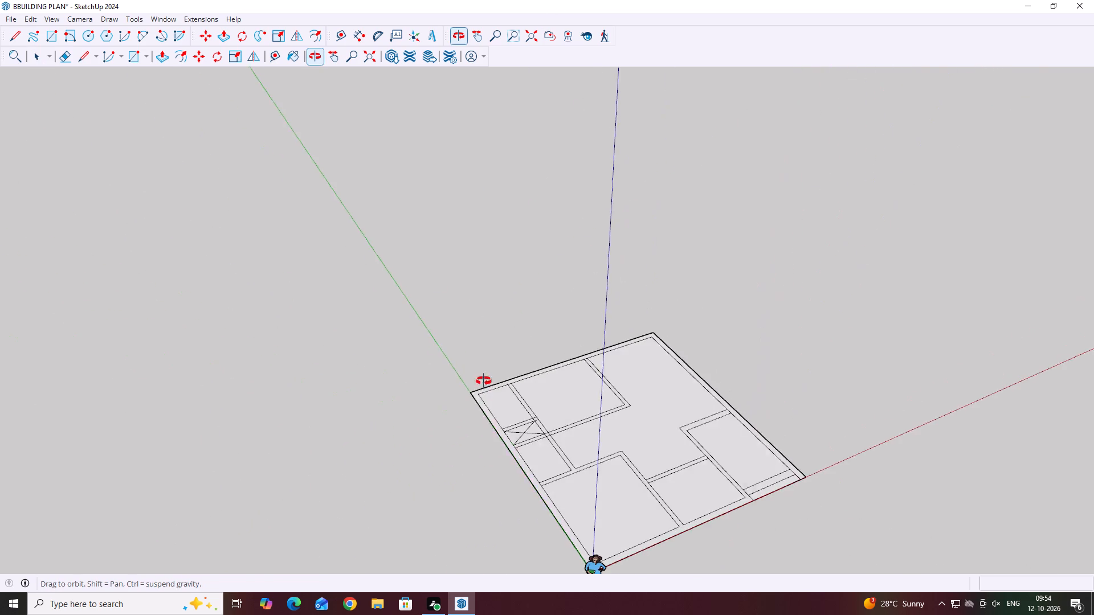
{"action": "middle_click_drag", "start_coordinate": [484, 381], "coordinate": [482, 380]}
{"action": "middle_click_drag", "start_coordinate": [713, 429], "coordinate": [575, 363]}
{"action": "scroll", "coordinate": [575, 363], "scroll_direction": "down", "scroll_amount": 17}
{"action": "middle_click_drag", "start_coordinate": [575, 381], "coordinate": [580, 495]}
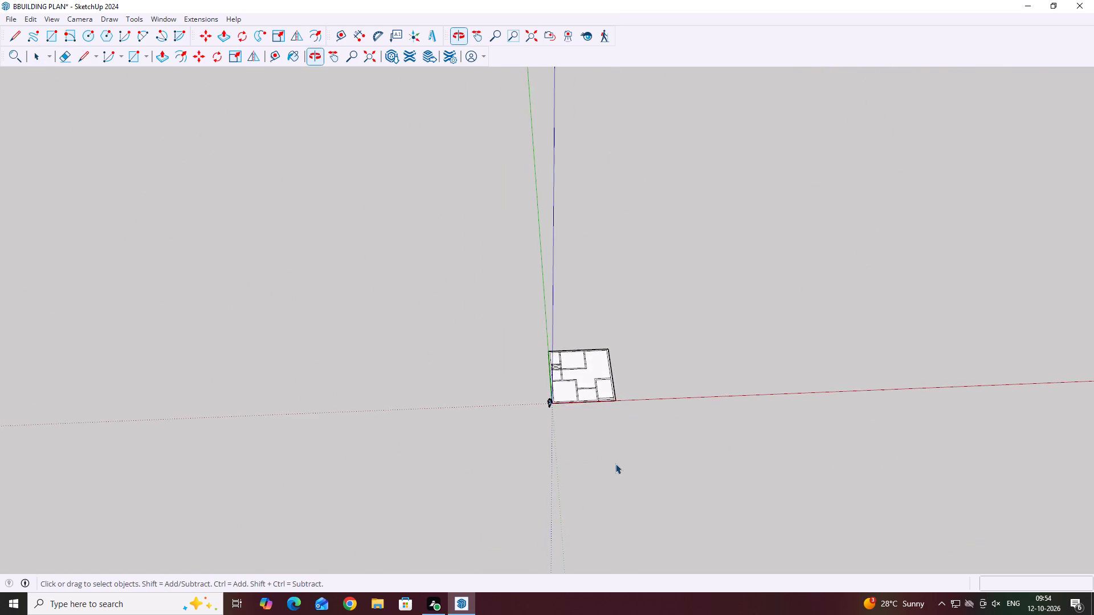
Delete the short inner-edge segments of the back outer wall where the middle back room's two partitions meet it.
{"action": "scroll", "coordinate": [594, 388], "scroll_direction": "up", "scroll_amount": 10}
{"action": "middle_click_drag", "start_coordinate": [598, 344], "coordinate": [594, 459]}
{"action": "scroll", "coordinate": [624, 314], "scroll_direction": "up", "scroll_amount": 6}
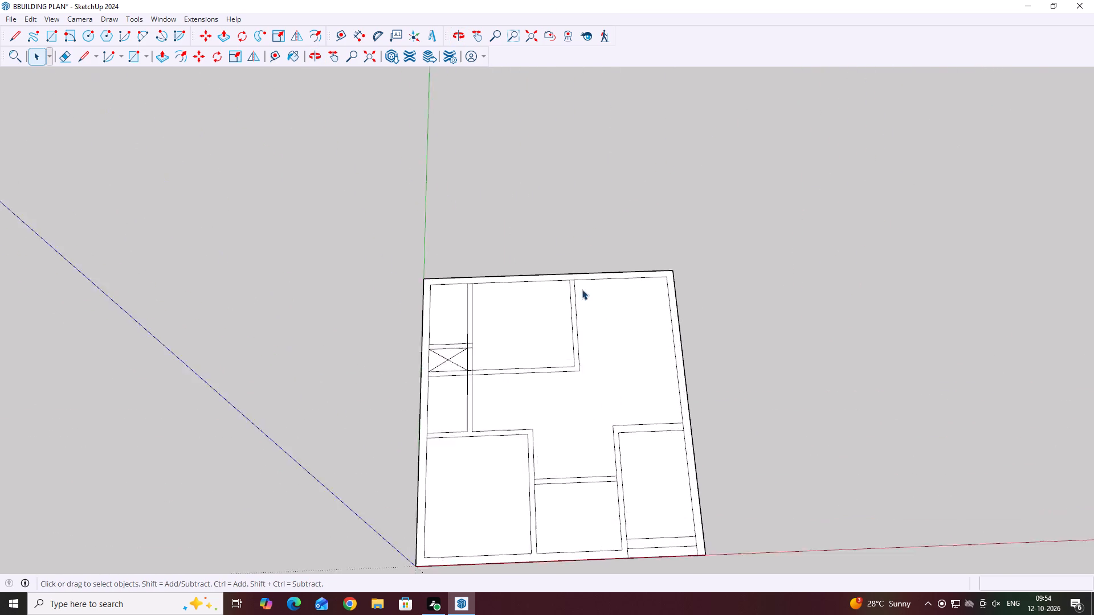
{"action": "scroll", "coordinate": [582, 289], "scroll_direction": "up", "scroll_amount": 17}
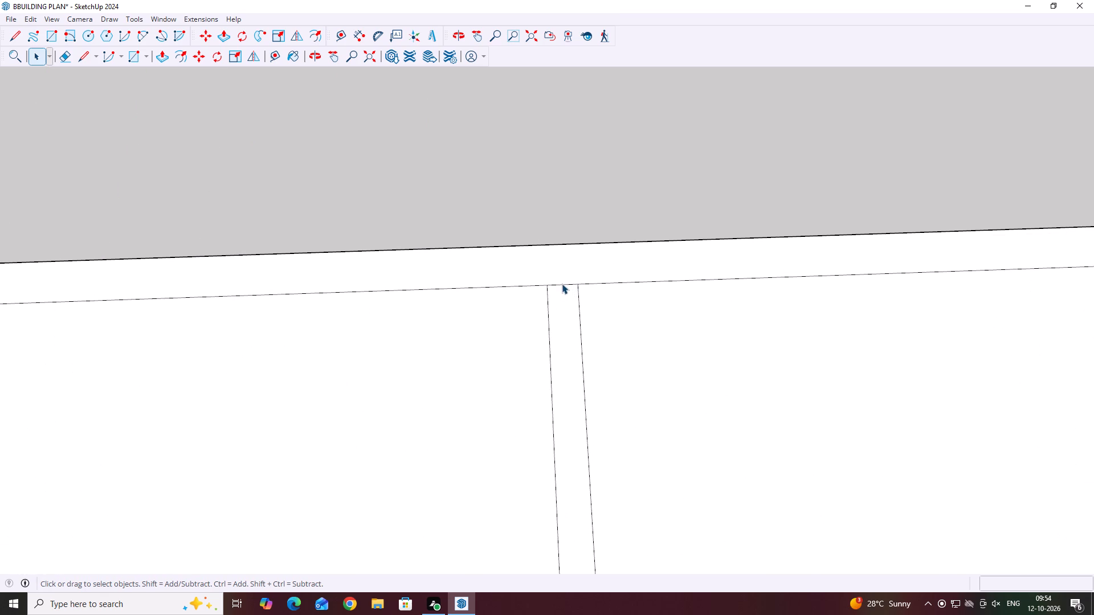
{"action": "left_click", "coordinate": [562, 284]}
{"action": "key", "text": "Delete"}
{"action": "scroll", "coordinate": [517, 291], "scroll_direction": "down", "scroll_amount": 11}
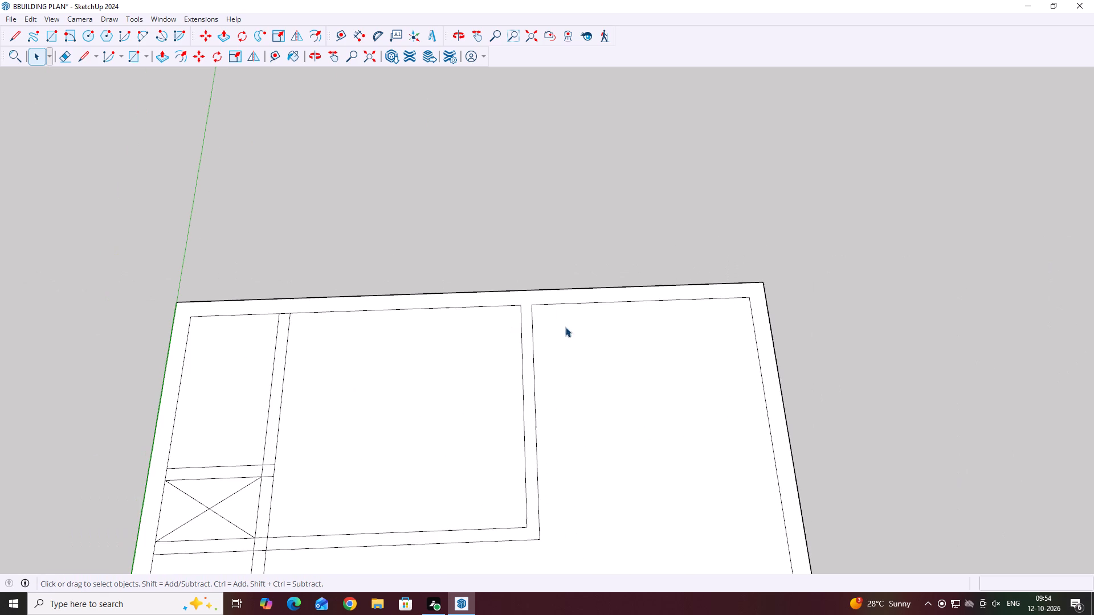
{"action": "scroll", "coordinate": [272, 314], "scroll_direction": "up", "scroll_amount": 10}
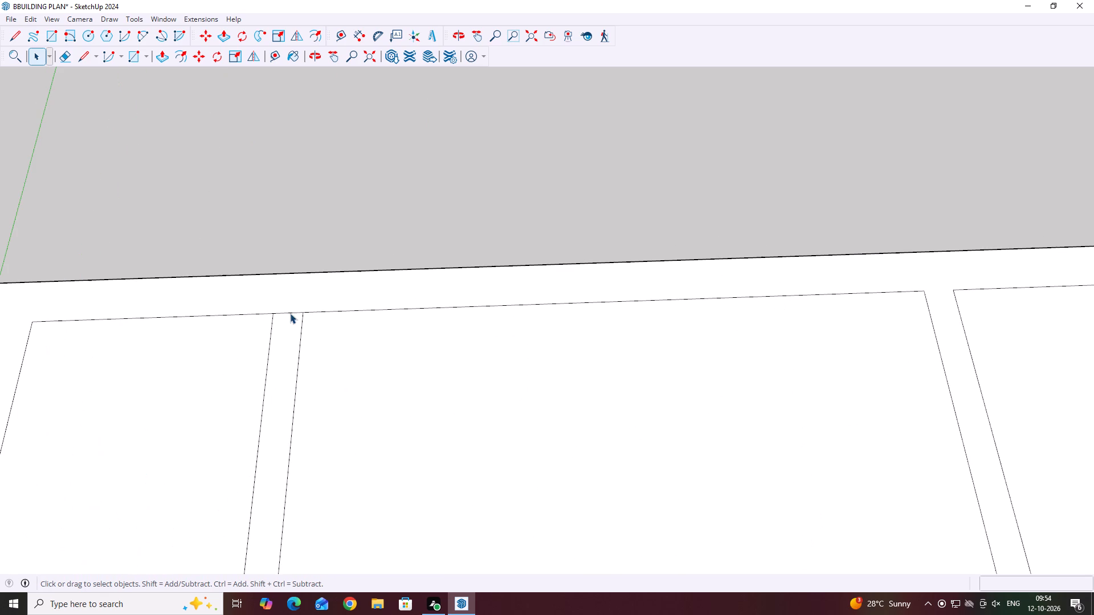
{"action": "left_click", "coordinate": [290, 313]}
{"action": "key", "text": "Delete"}
Draw a line across the back outer wall's thickness from the midpoint of the middle back room's inner wall edge.
{"action": "scroll", "coordinate": [530, 307], "scroll_direction": "down", "scroll_amount": 3}
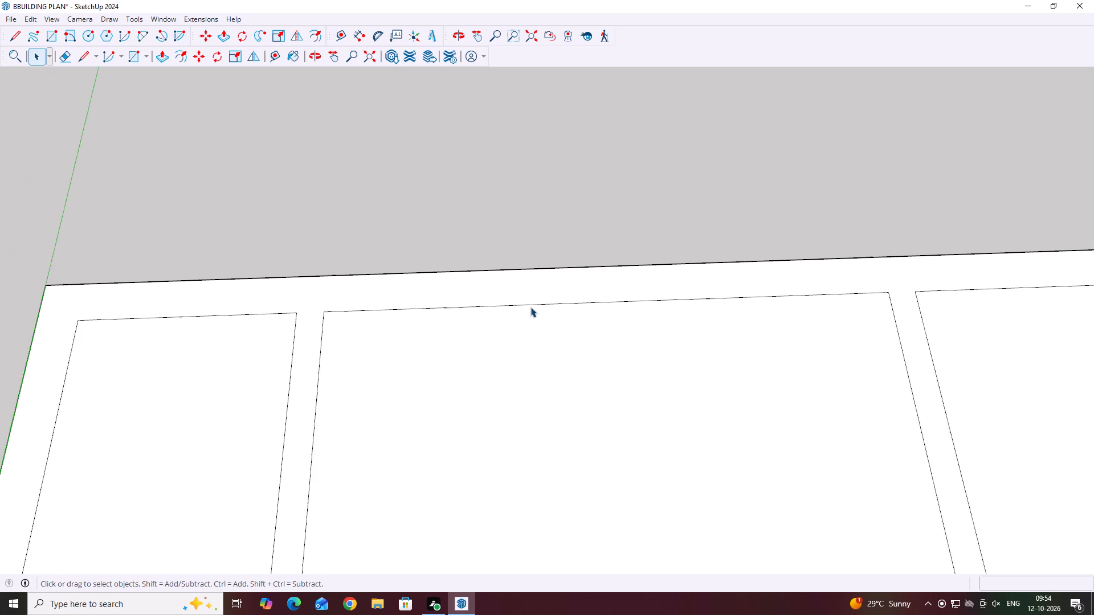
{"action": "scroll", "coordinate": [530, 307], "scroll_direction": "down", "scroll_amount": 6}
{"action": "scroll", "coordinate": [405, 310], "scroll_direction": "up", "scroll_amount": 2}
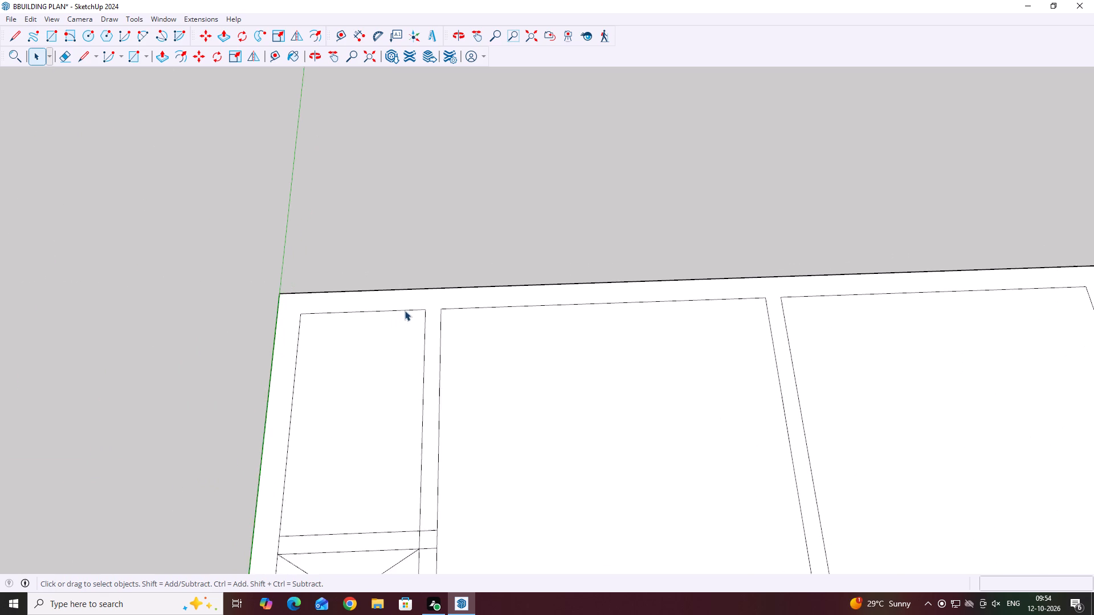
{"action": "scroll", "coordinate": [437, 307], "scroll_direction": "up", "scroll_amount": 5}
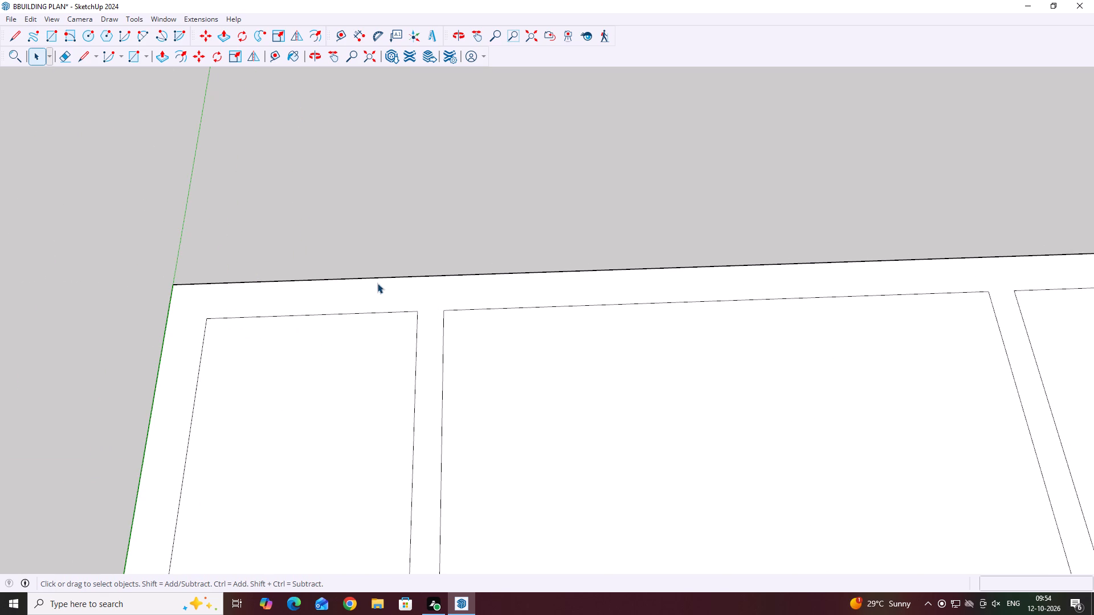
{"action": "scroll", "coordinate": [444, 278], "scroll_direction": "down", "scroll_amount": 14}
{"action": "scroll", "coordinate": [485, 293], "scroll_direction": "up", "scroll_amount": 5}
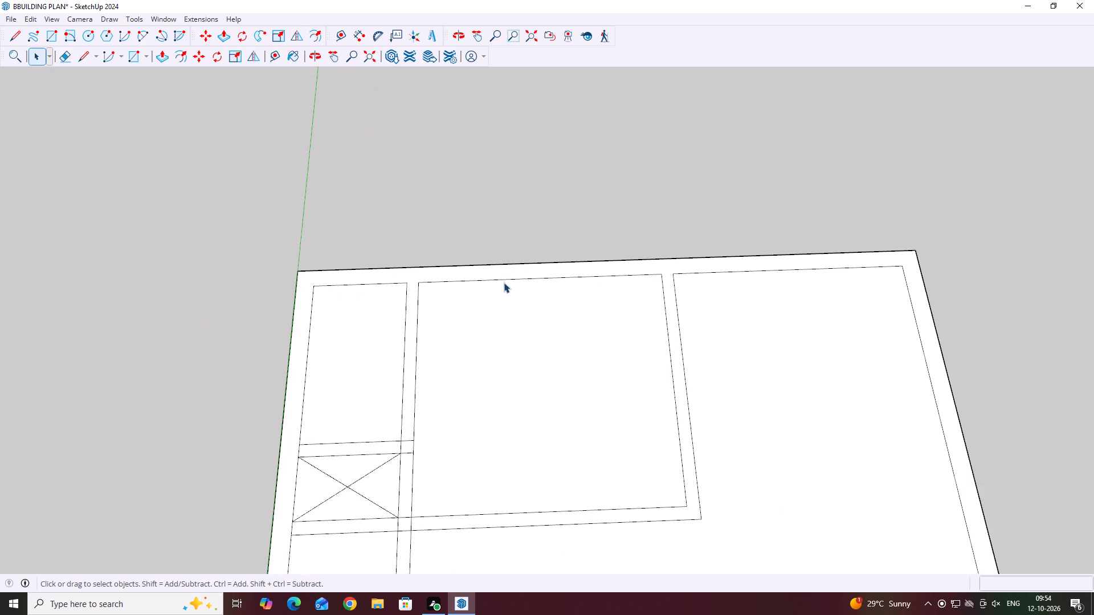
{"action": "scroll", "coordinate": [504, 282], "scroll_direction": "up", "scroll_amount": 8}
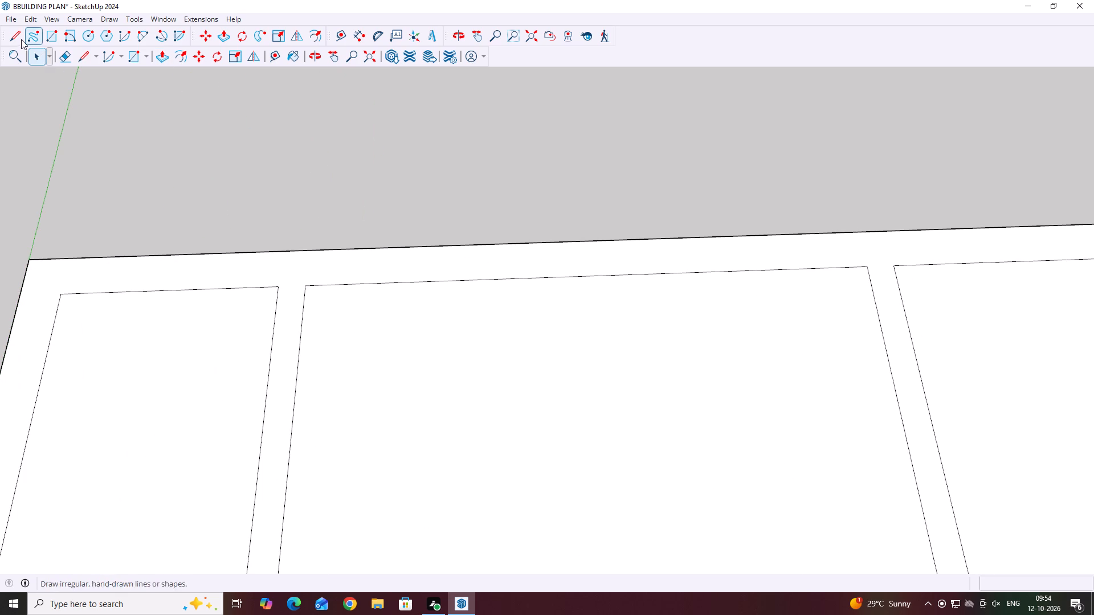
{"action": "left_click", "coordinate": [15, 34]}
{"action": "left_click", "coordinate": [590, 276]}
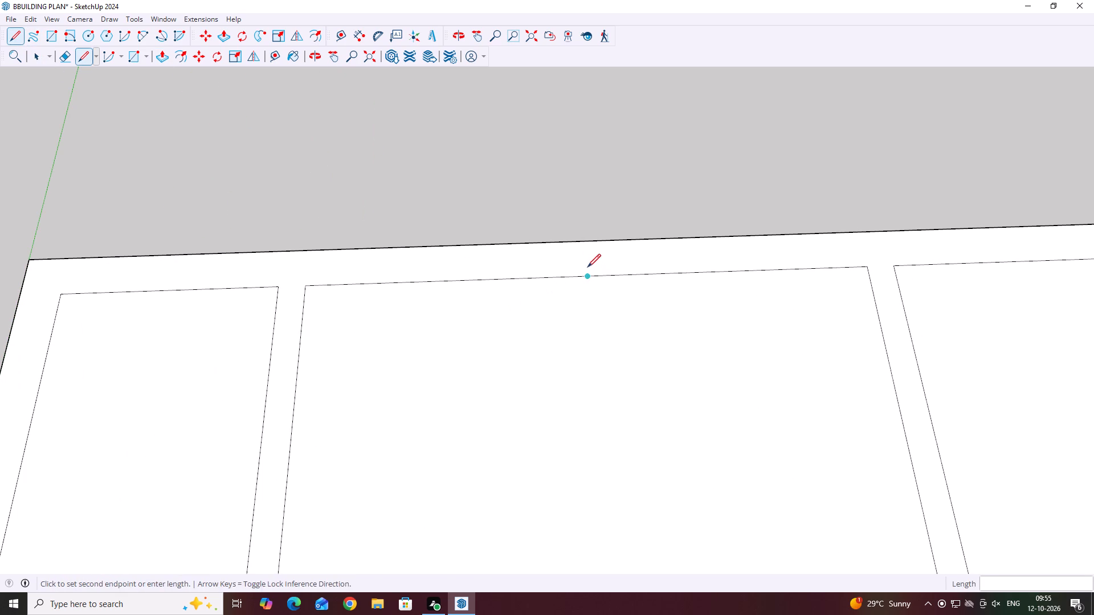
{"action": "left_click", "coordinate": [586, 240]}
{"action": "key", "text": "space"}
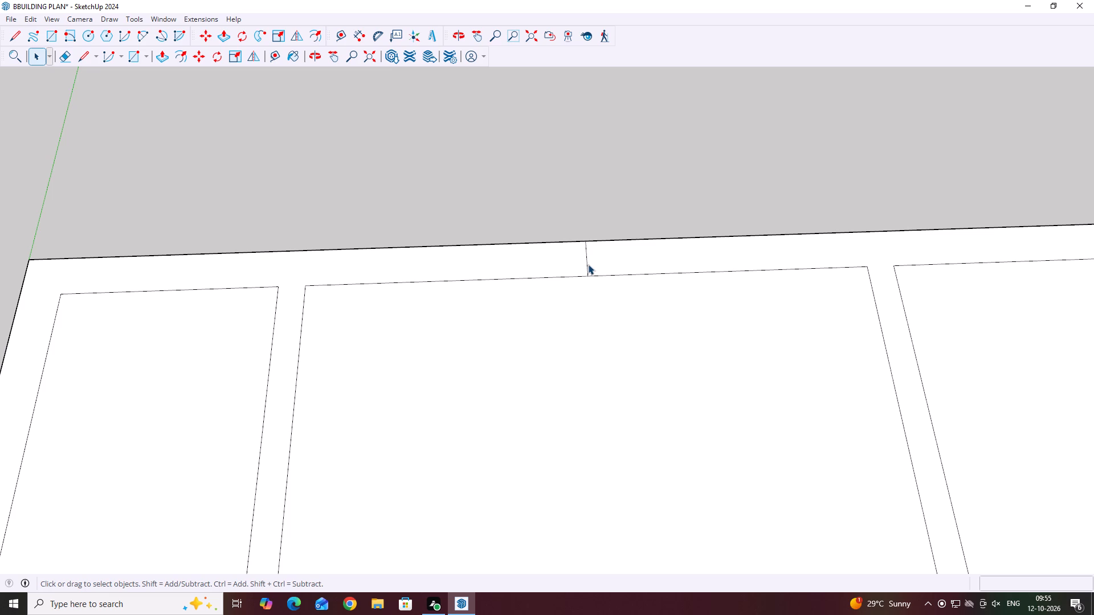
Copy the cross line 2' along the red axis, towards the partition of the large back room farther from the green axis.
{"action": "left_click", "coordinate": [588, 264]}
{"action": "key", "text": "m"}
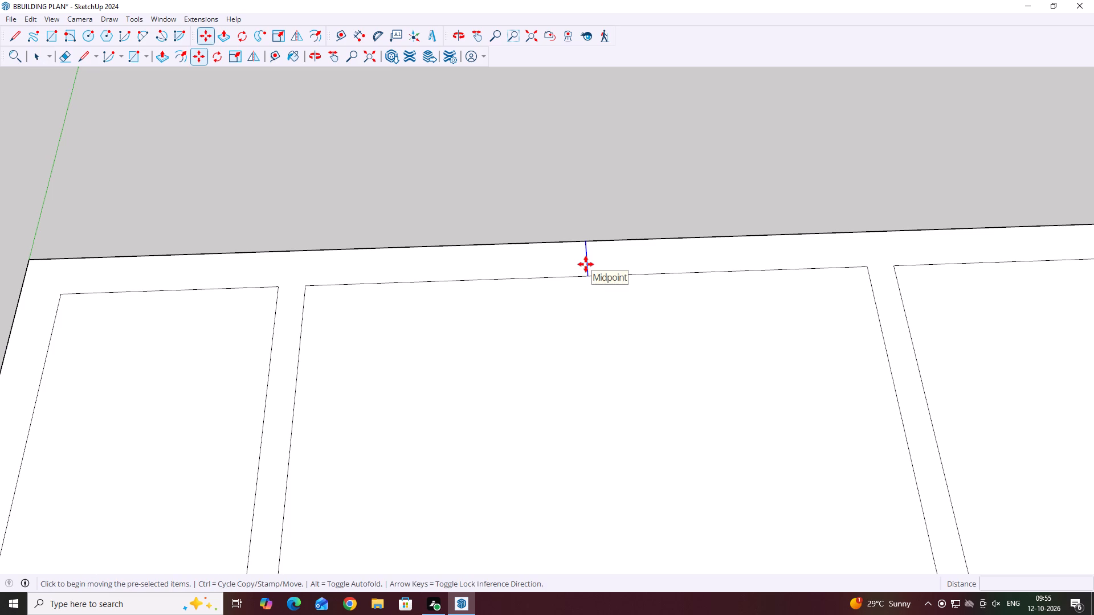
{"action": "left_click", "coordinate": [585, 258]}
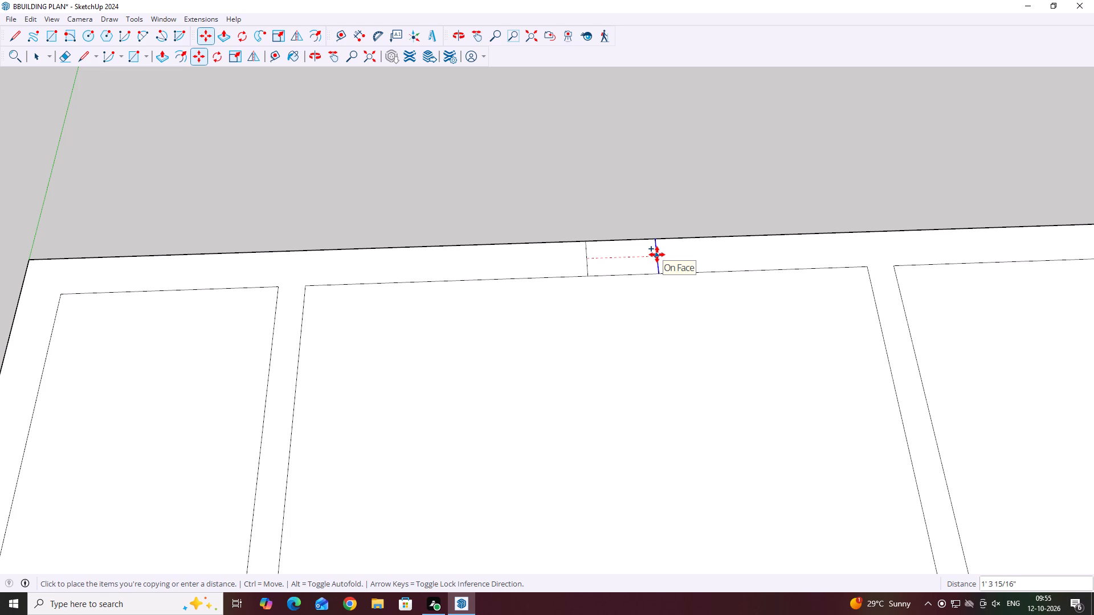
{"action": "type", "text": "2'"}
{"action": "key", "text": "Return"}
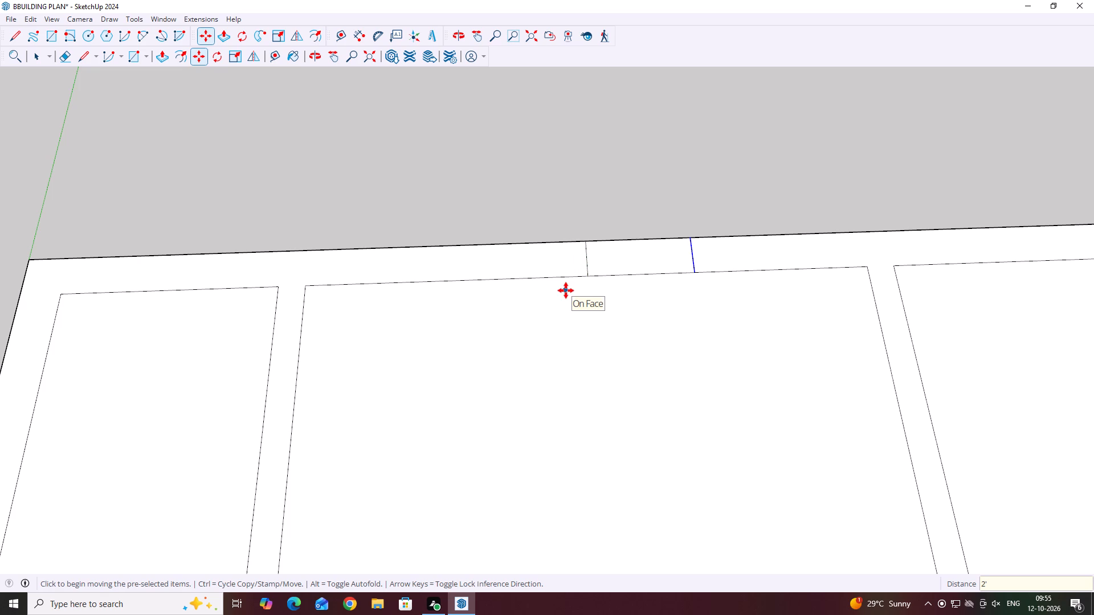
{"action": "key", "text": "space"}
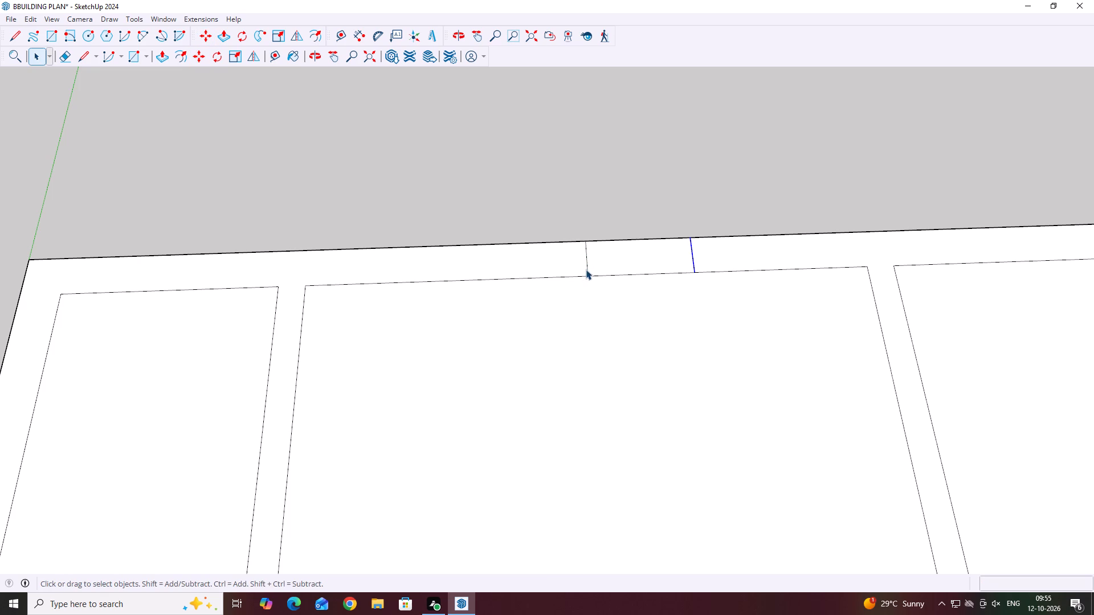
Move the original midpoint cross line 2' along the red axis the opposite way, towards the narrow back room's partition.
{"action": "left_click", "coordinate": [587, 265]}
{"action": "key", "text": "m"}
{"action": "left_click", "coordinate": [587, 257]}
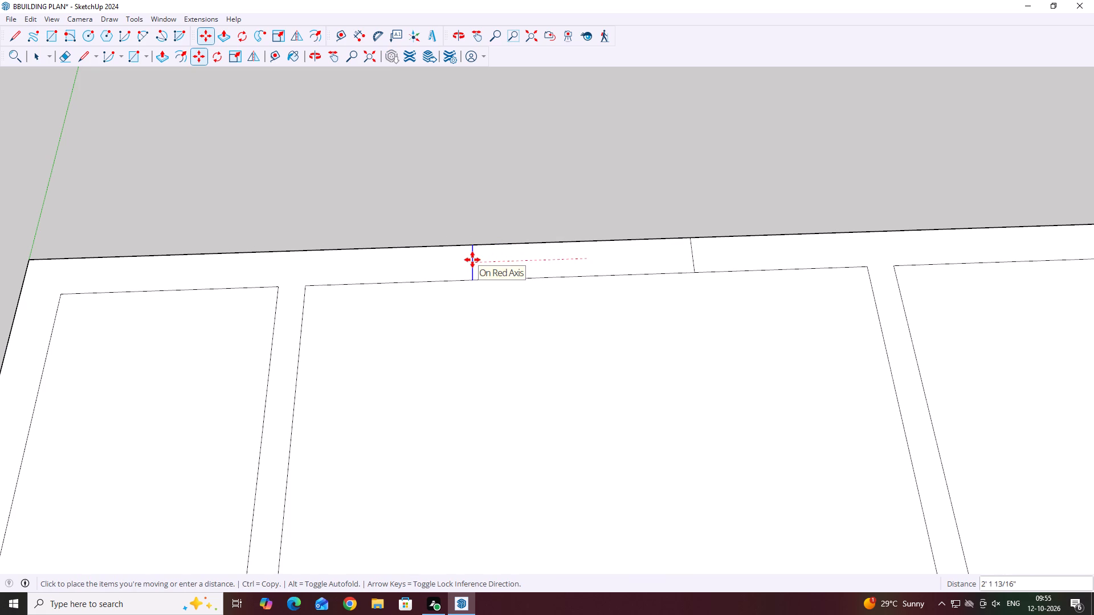
{"action": "type", "text": "2'"}
{"action": "key", "text": "Return"}
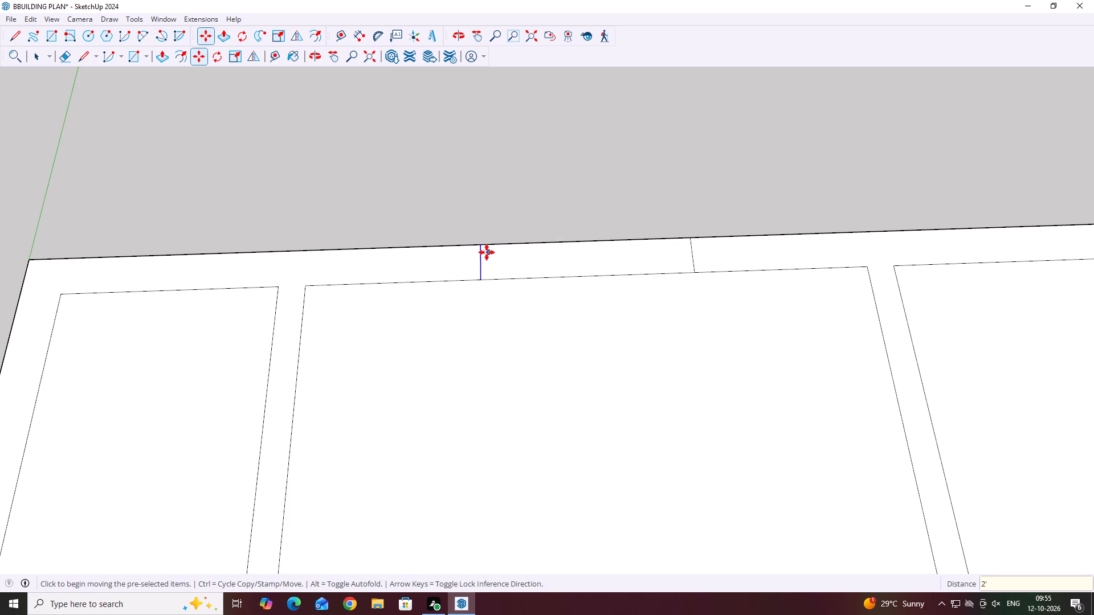
{"action": "scroll", "coordinate": [260, 287], "scroll_direction": "down", "scroll_amount": 4}
{"action": "middle_click_drag", "start_coordinate": [433, 215], "coordinate": [463, 200]}
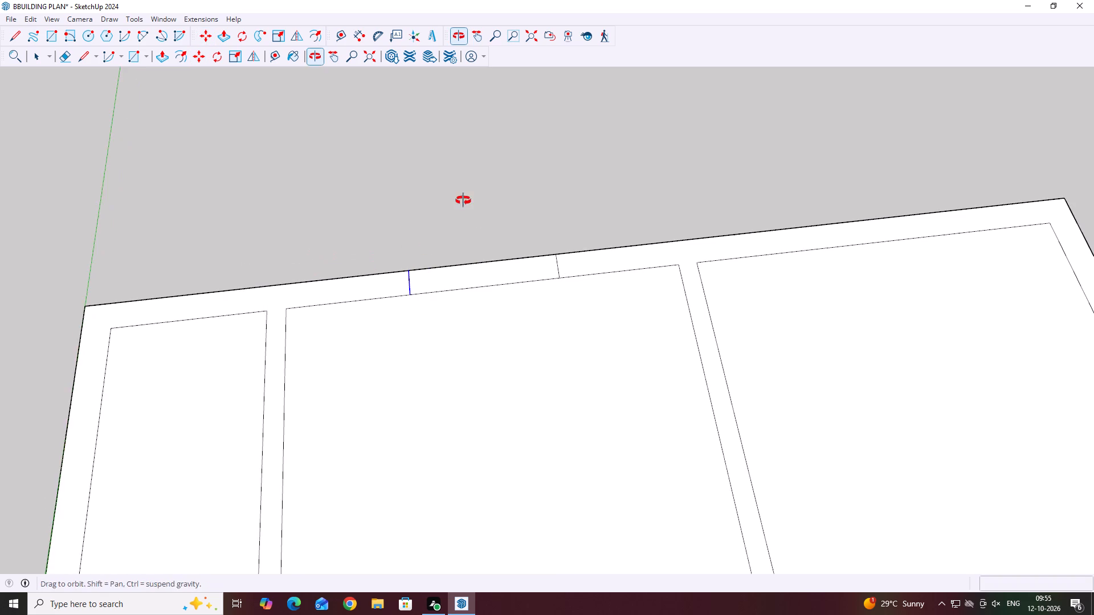
Draw a 4' line along the middle of the back outer wall, joining the midpoints of the opening's two cross lines.
{"action": "middle_click_drag", "start_coordinate": [463, 200], "coordinate": [465, 200]}
{"action": "scroll", "coordinate": [470, 227], "scroll_direction": "up", "scroll_amount": 4}
{"action": "middle_click_drag", "start_coordinate": [481, 250], "coordinate": [426, 317]}
{"action": "key", "text": "space"}
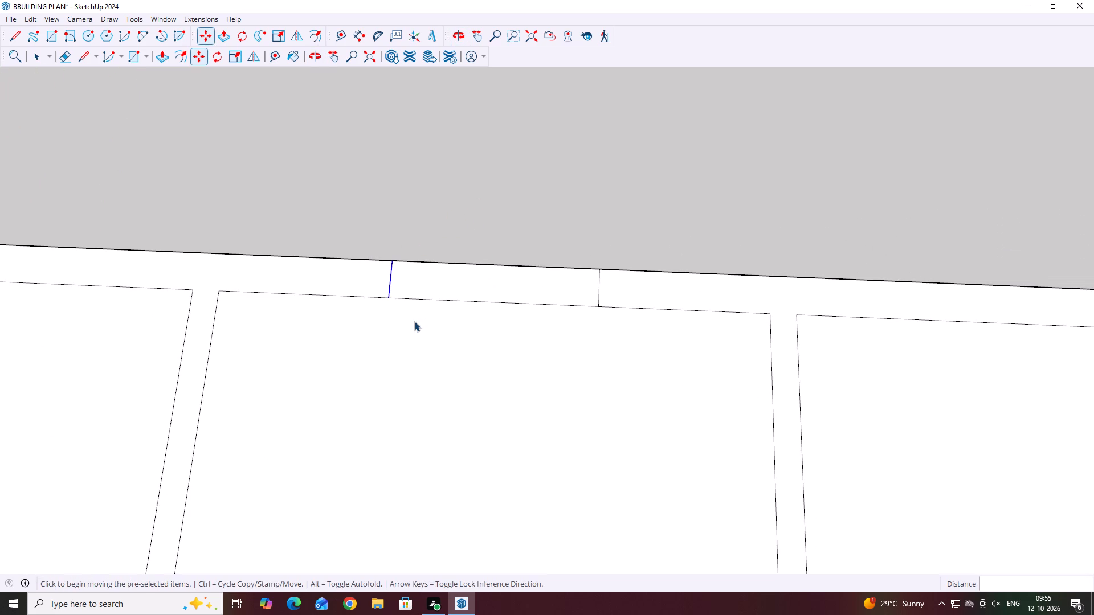
{"action": "left_click_drag", "start_coordinate": [591, 200], "coordinate": [583, 205]}
{"action": "scroll", "coordinate": [468, 195], "scroll_direction": "down", "scroll_amount": 5}
{"action": "middle_click_drag", "start_coordinate": [504, 211], "coordinate": [504, 217]}
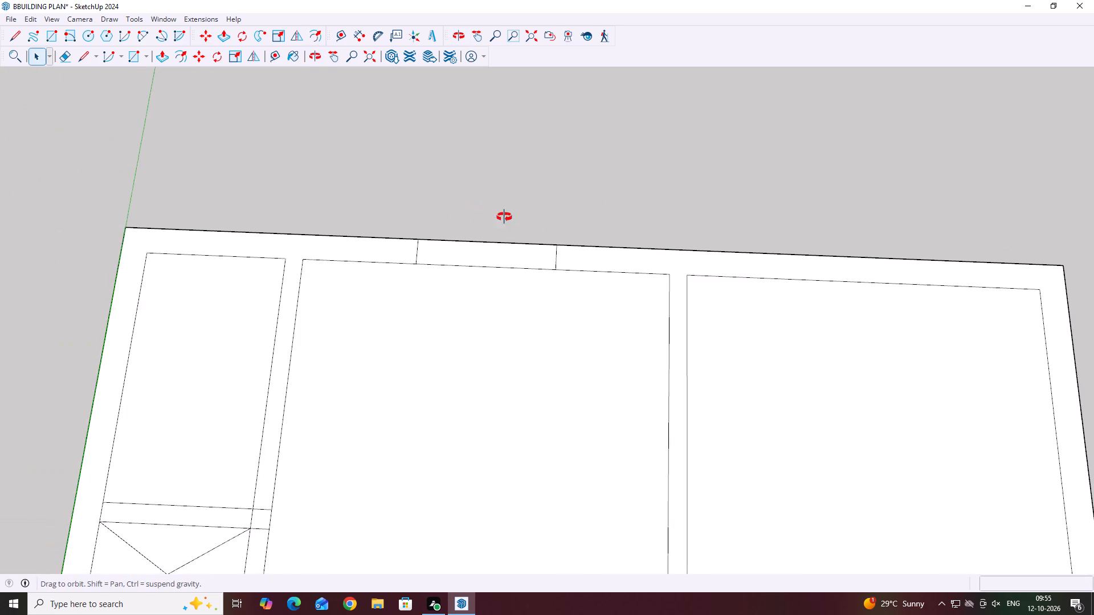
{"action": "middle_click_drag", "start_coordinate": [504, 217], "coordinate": [526, 303]}
{"action": "left_click", "coordinate": [21, 33]}
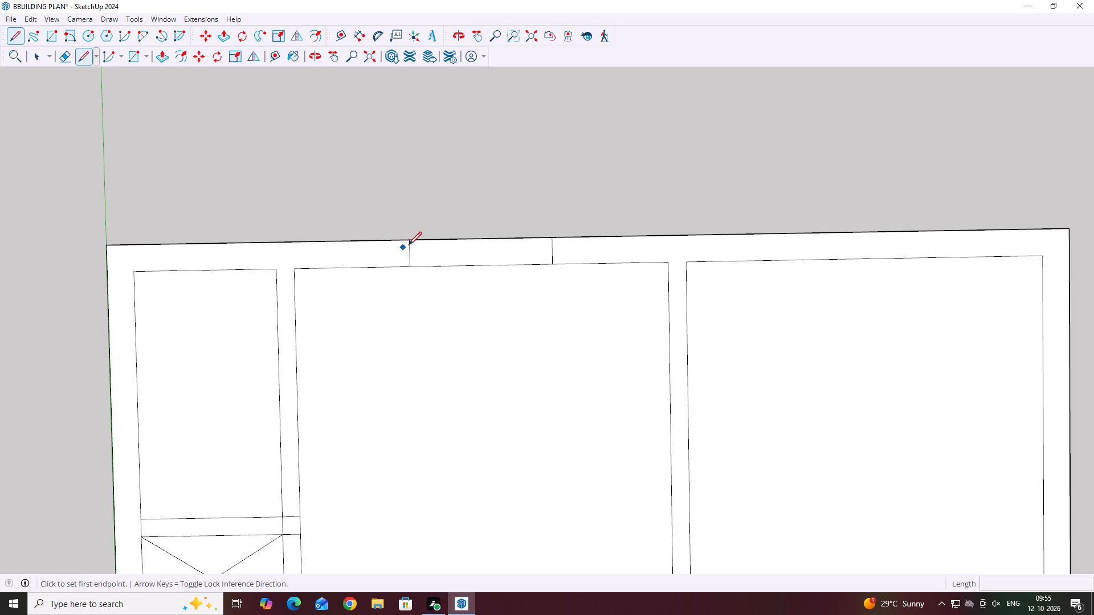
{"action": "scroll", "coordinate": [409, 245], "scroll_direction": "up", "scroll_amount": 4}
{"action": "left_click", "coordinate": [409, 253]}
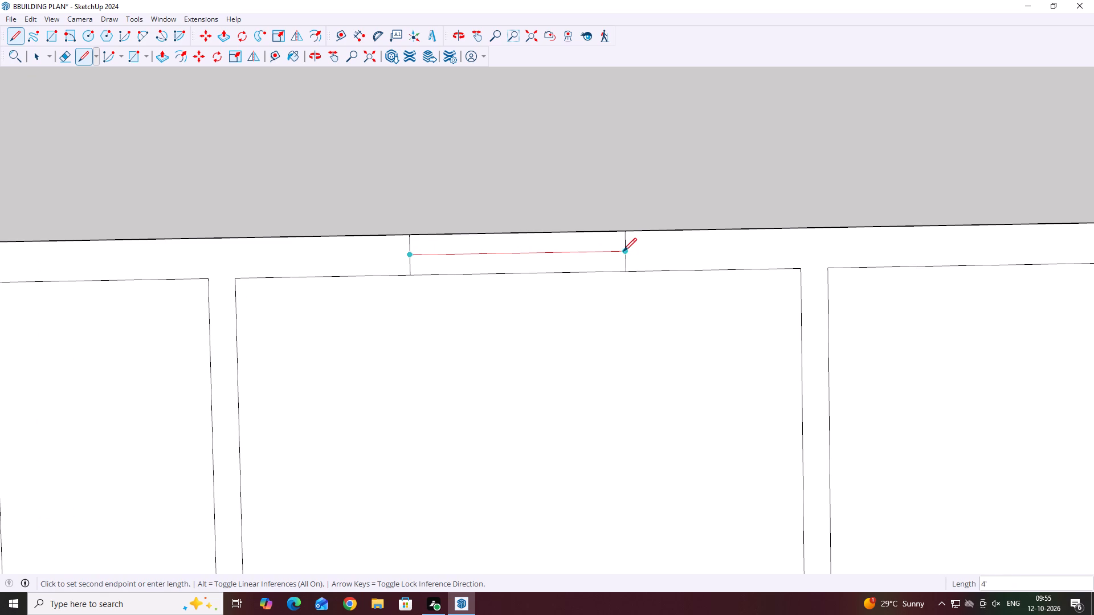
{"action": "left_click", "coordinate": [623, 251]}
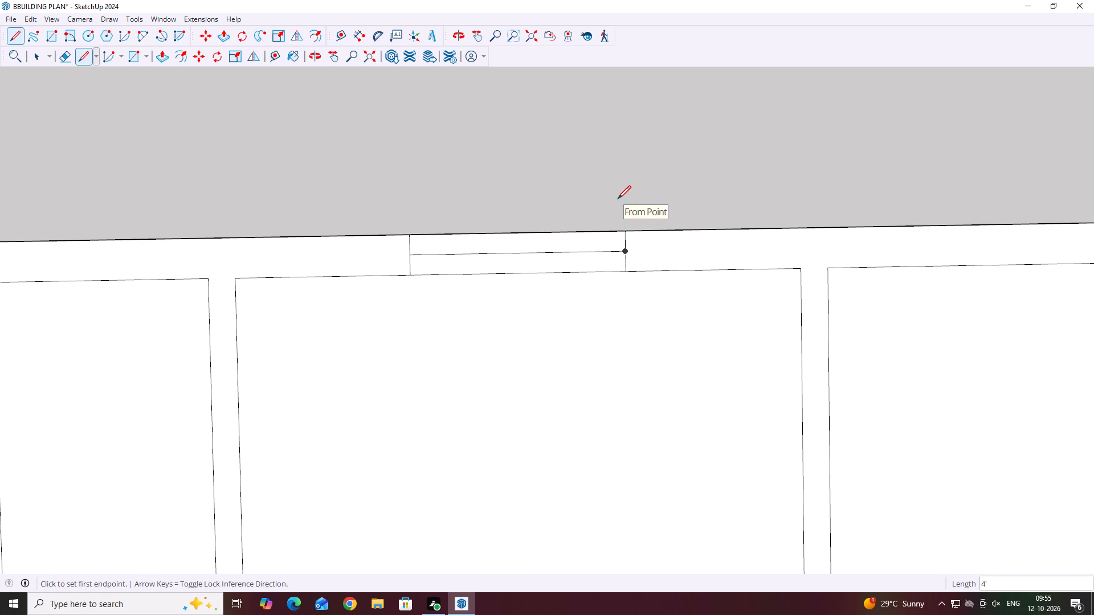
{"action": "key", "text": "space"}
Examine where the opening's centre line meets the cross line nearer the narrow back room, checking whether that cross line is split.
{"action": "scroll", "coordinate": [552, 190], "scroll_direction": "down", "scroll_amount": 13}
{"action": "middle_click_drag", "start_coordinate": [601, 199], "coordinate": [565, 116]}
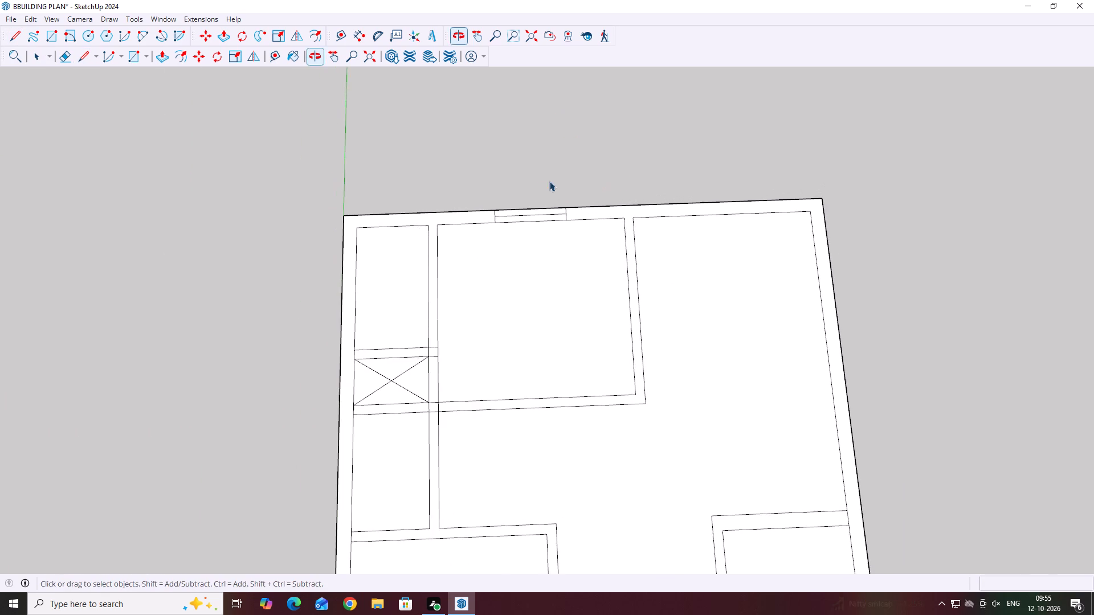
{"action": "scroll", "coordinate": [516, 212], "scroll_direction": "up", "scroll_amount": 1}
{"action": "middle_click_drag", "start_coordinate": [526, 212], "coordinate": [503, 133]}
{"action": "scroll", "coordinate": [515, 239], "scroll_direction": "up", "scroll_amount": 10}
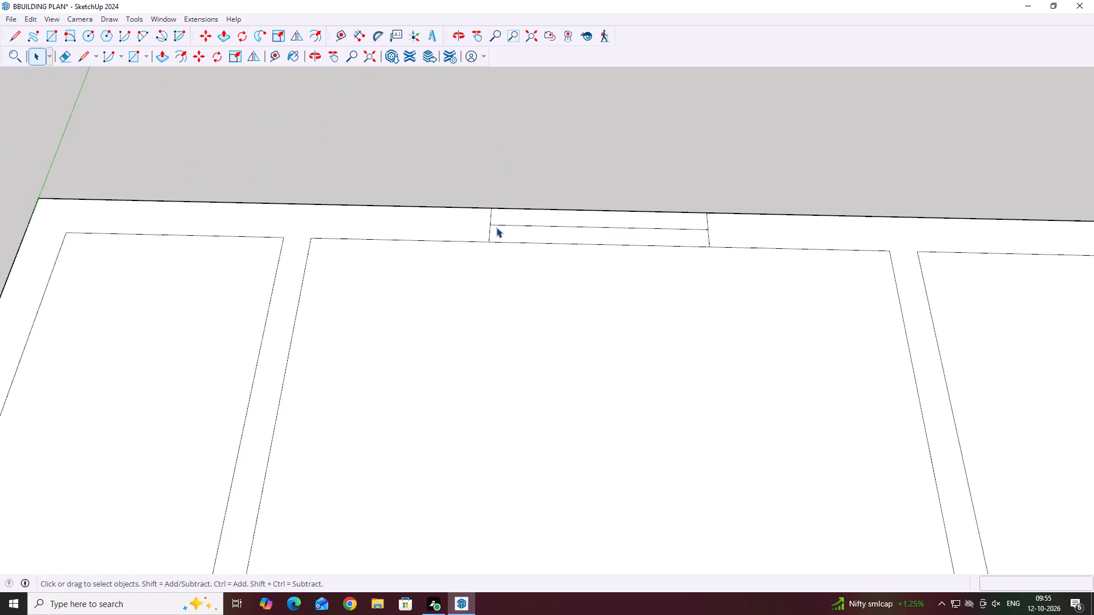
{"action": "scroll", "coordinate": [496, 227], "scroll_direction": "up", "scroll_amount": 7}
{"action": "middle_click_drag", "start_coordinate": [479, 215], "coordinate": [477, 230]}
{"action": "scroll", "coordinate": [477, 230], "scroll_direction": "up", "scroll_amount": 13}
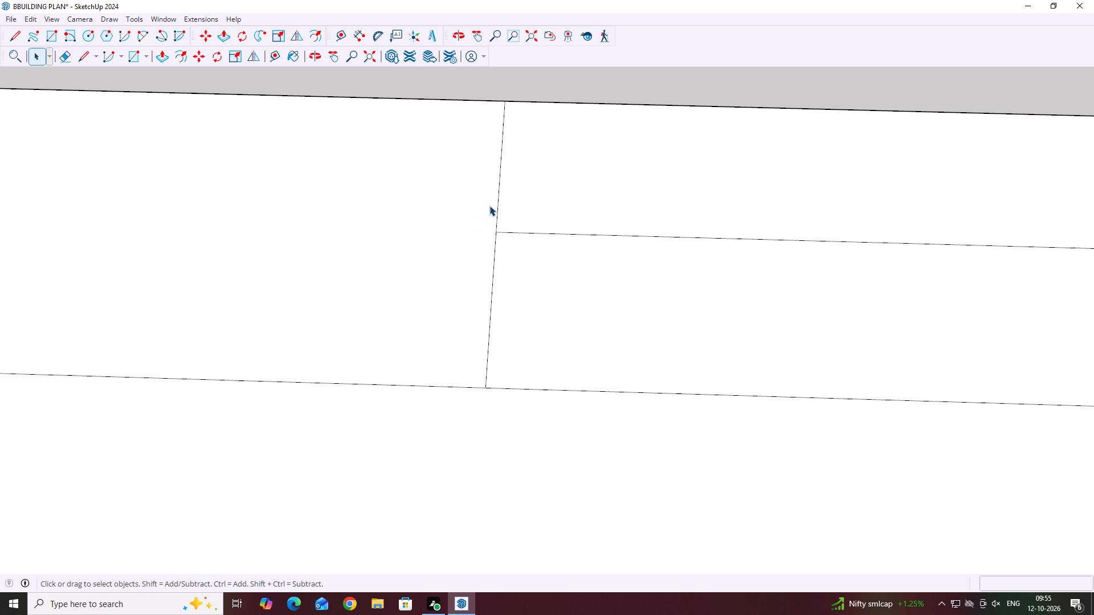
{"action": "scroll", "coordinate": [491, 218], "scroll_direction": "up", "scroll_amount": 3}
{"action": "left_click", "coordinate": [498, 222]}
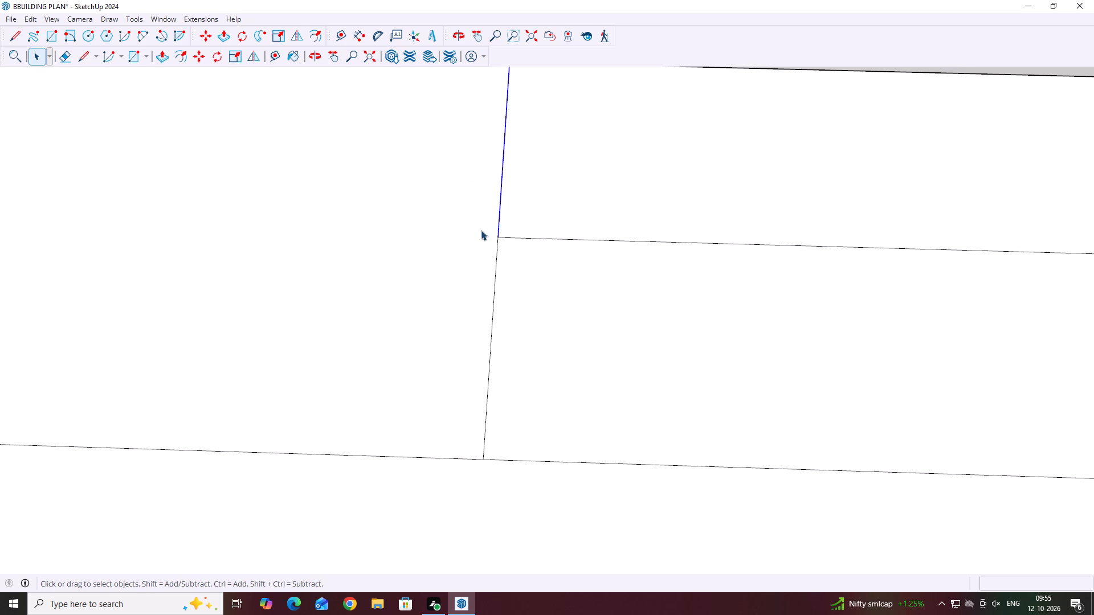
{"action": "scroll", "coordinate": [468, 240], "scroll_direction": "down", "scroll_amount": 11}
{"action": "left_click", "coordinate": [616, 135]}
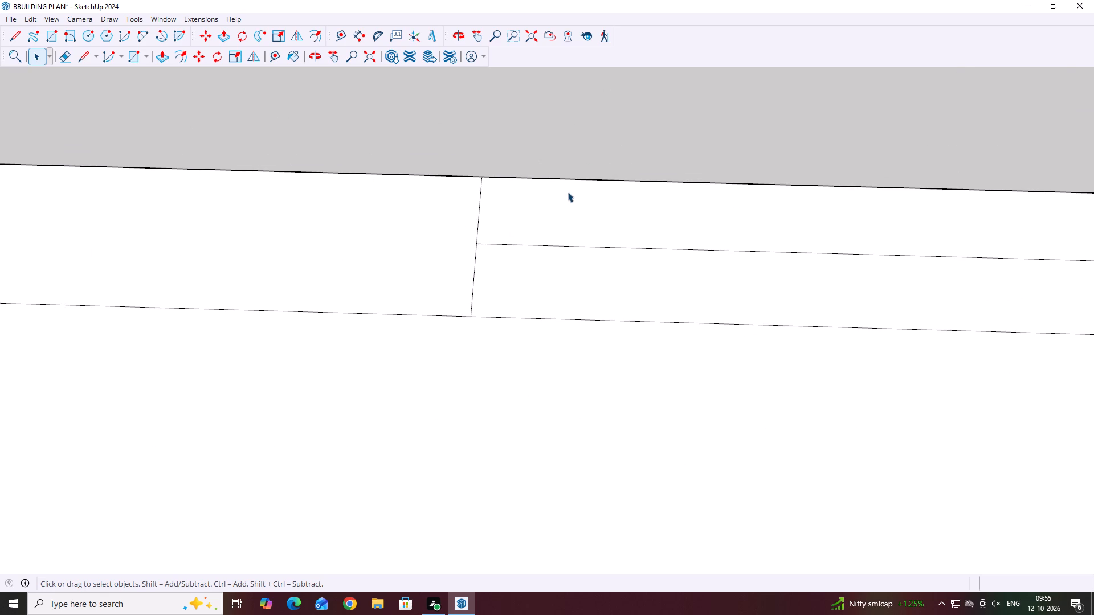
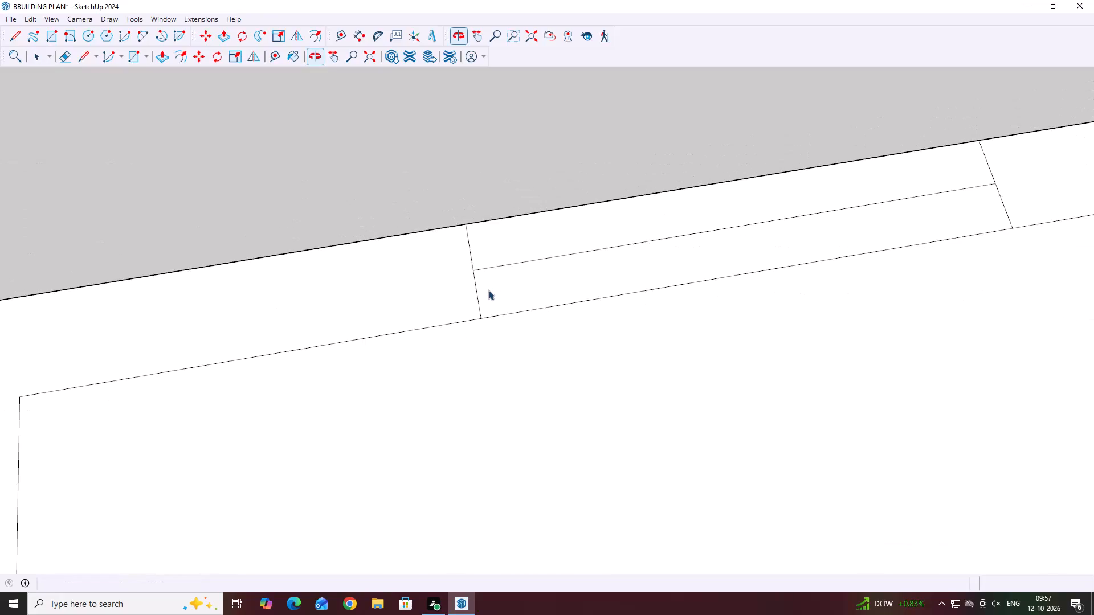
Copy the 4' window marking 10' 9" along the red axis, centring it on the adjoining corner room's stretch of the back outer wall.
{"action": "middle_click_drag", "start_coordinate": [563, 246], "coordinate": [511, 220]}
{"action": "scroll", "coordinate": [431, 245], "scroll_direction": "up", "scroll_amount": 3}
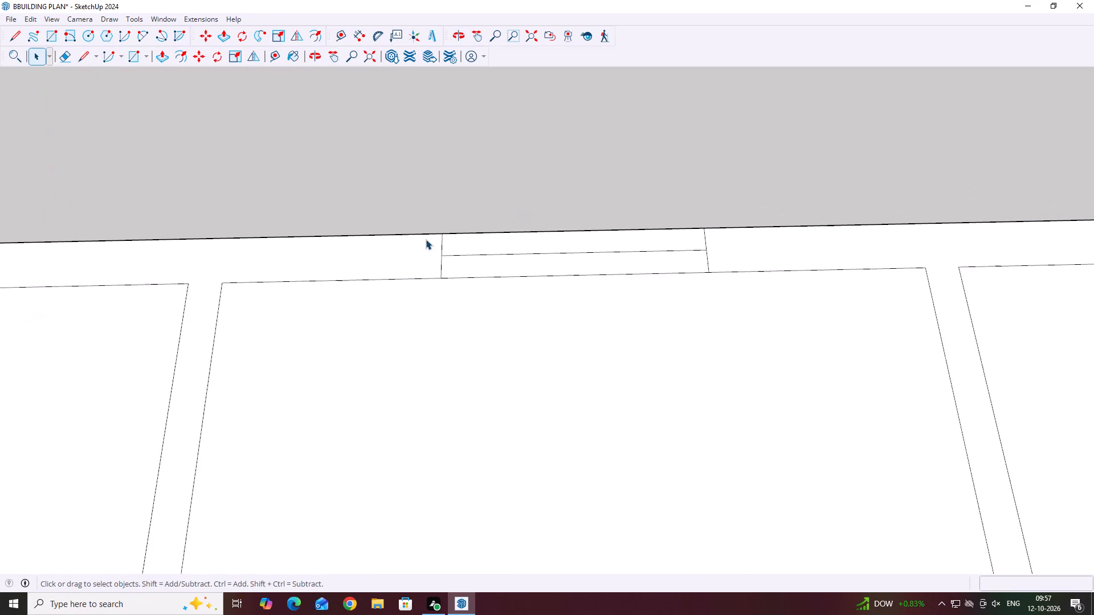
{"action": "scroll", "coordinate": [426, 239], "scroll_direction": "up", "scroll_amount": 4}
{"action": "left_click", "coordinate": [423, 202]}
{"action": "left_click", "coordinate": [431, 175]}
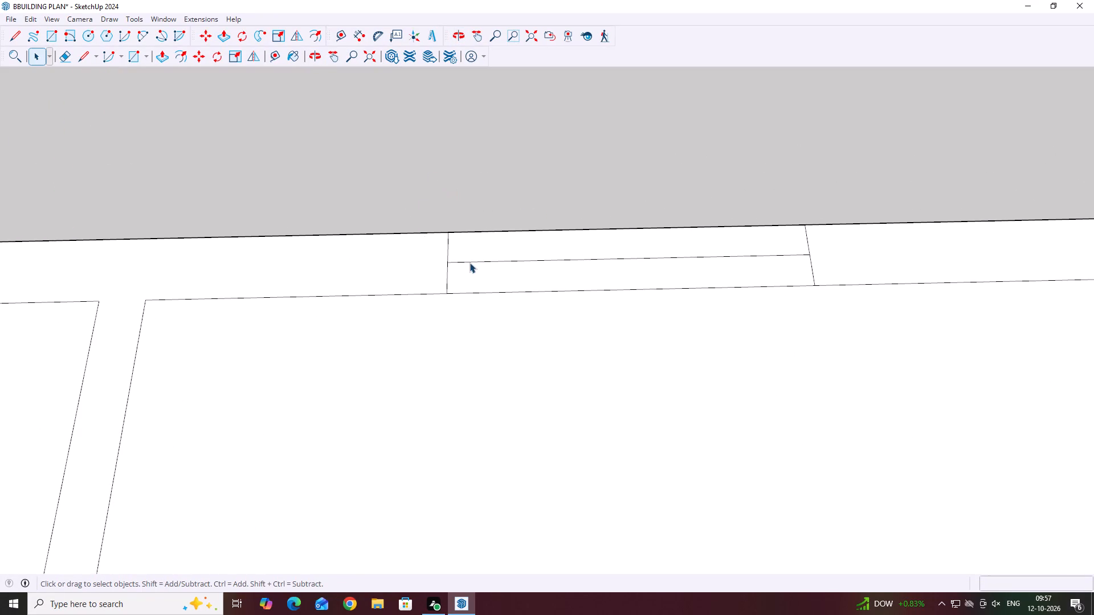
{"action": "left_click_drag", "start_coordinate": [432, 184], "coordinate": [872, 323]}
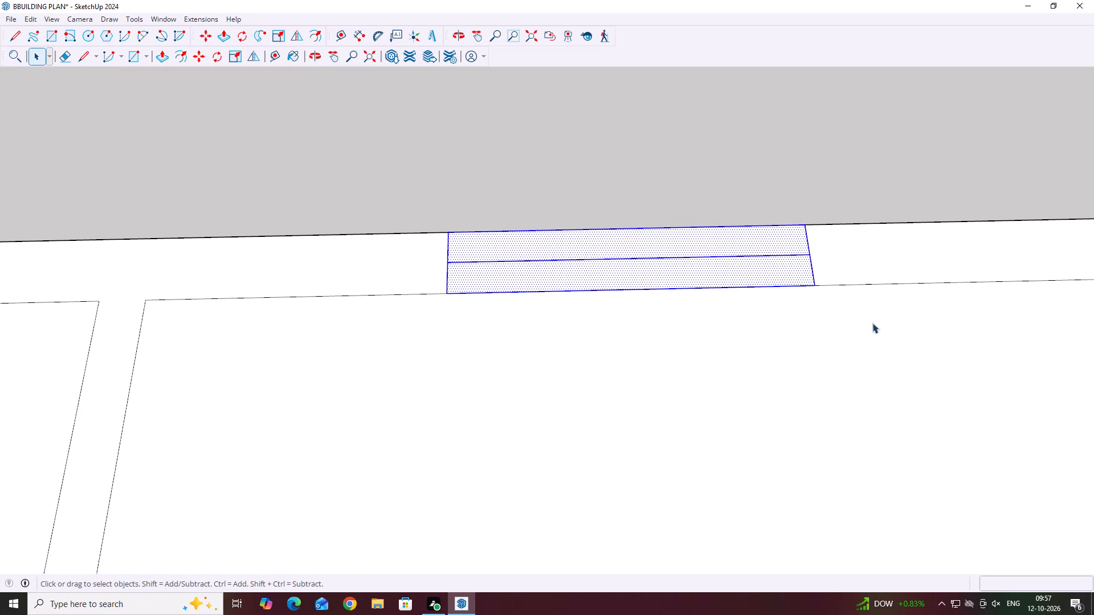
{"action": "scroll", "coordinate": [351, 247], "scroll_direction": "down", "scroll_amount": 11}
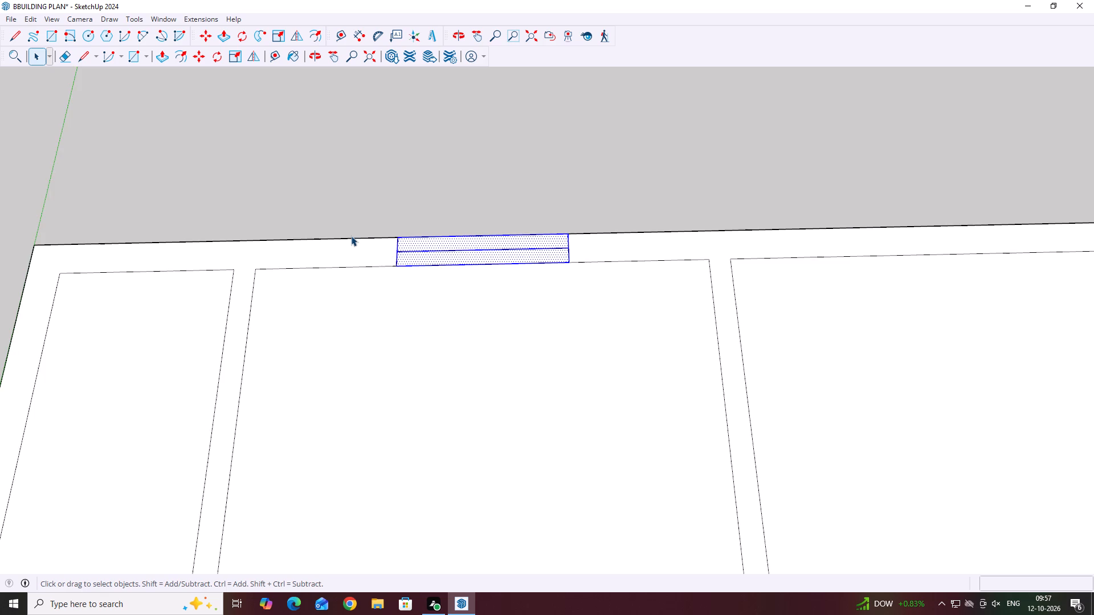
{"action": "scroll", "coordinate": [351, 236], "scroll_direction": "down", "scroll_amount": 3}
{"action": "middle_click", "coordinate": [549, 222]}
{"action": "scroll", "coordinate": [509, 249], "scroll_direction": "up", "scroll_amount": 11}
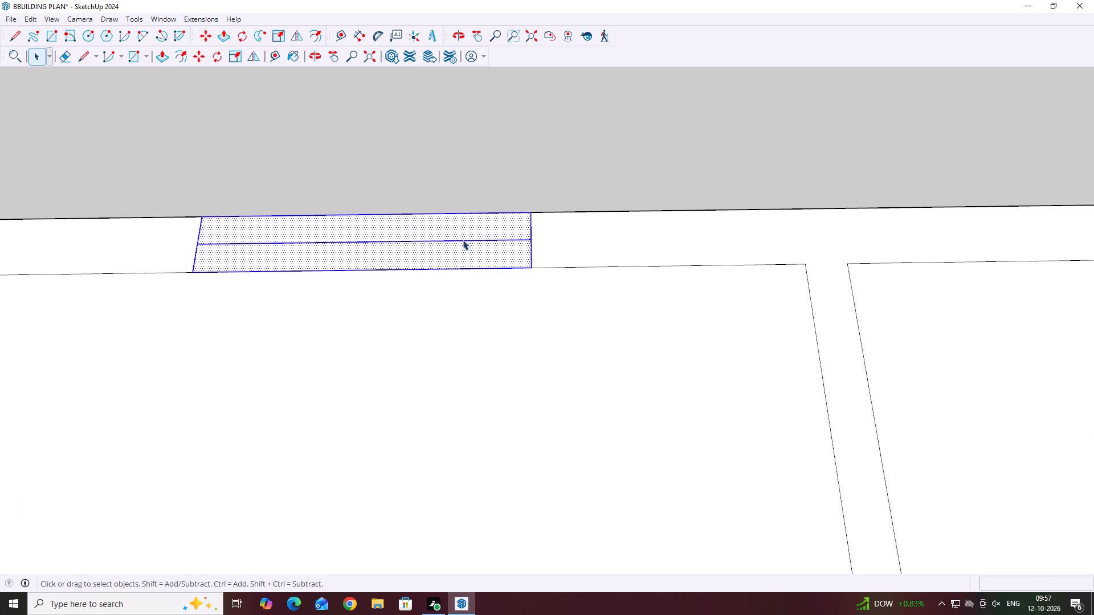
{"action": "middle_click_drag", "start_coordinate": [450, 224], "coordinate": [462, 232]}
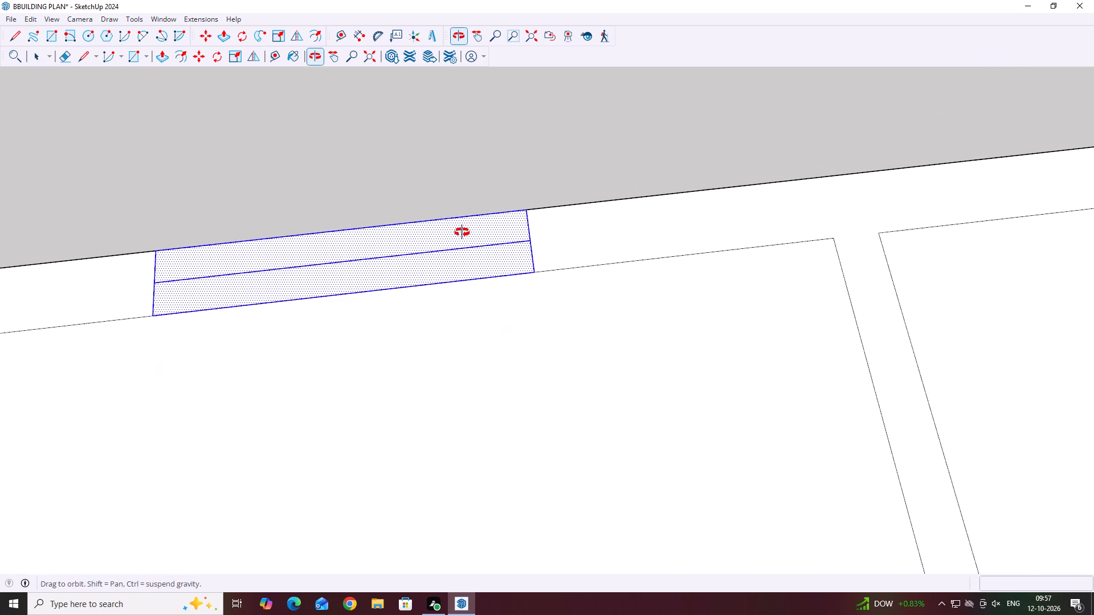
{"action": "middle_click_drag", "start_coordinate": [462, 232], "coordinate": [464, 214]}
{"action": "middle_click_drag", "start_coordinate": [334, 282], "coordinate": [322, 226]}
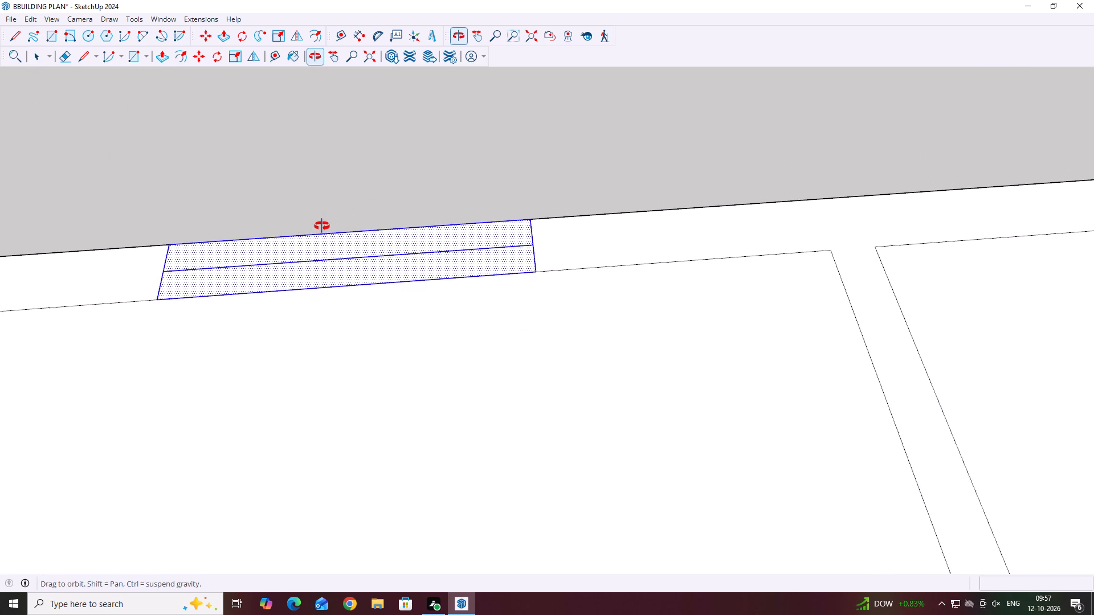
{"action": "middle_click_drag", "start_coordinate": [322, 226], "coordinate": [313, 300]}
{"action": "key", "text": "m"}
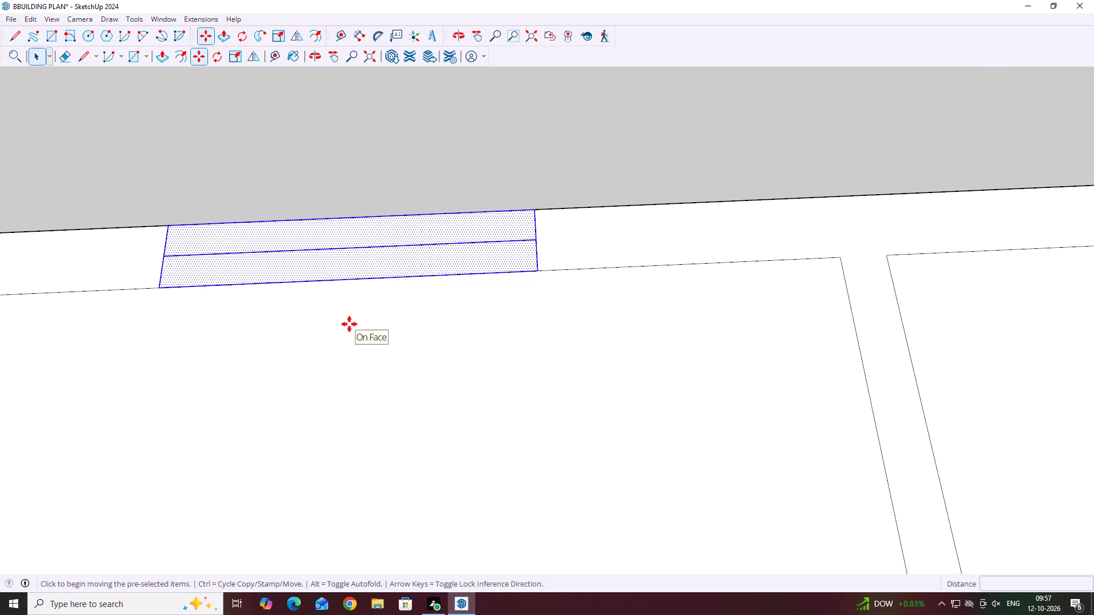
{"action": "left_click", "coordinate": [348, 278]}
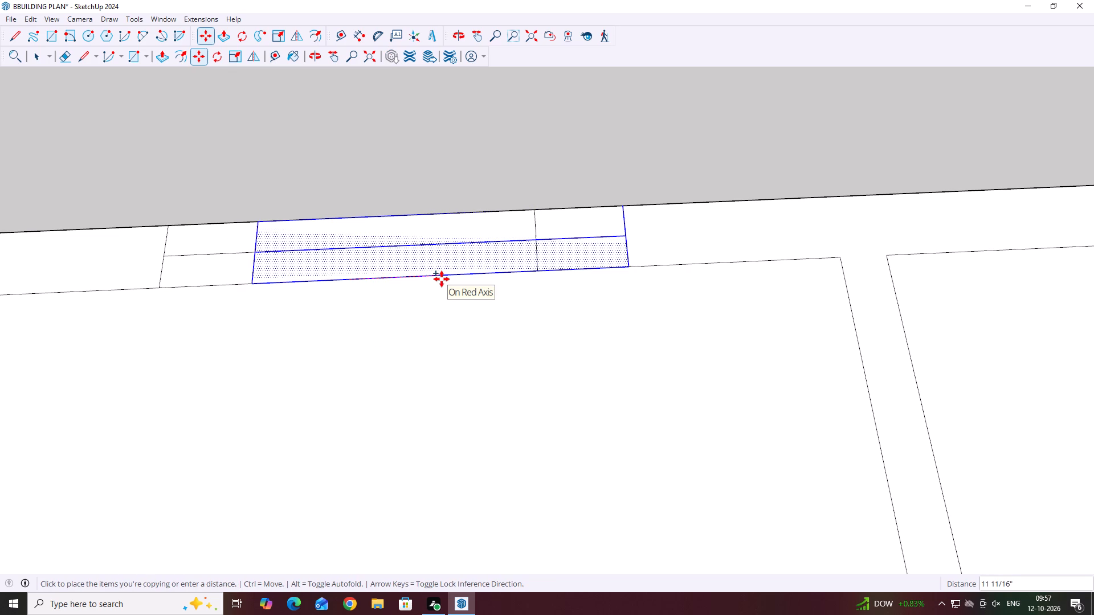
{"action": "scroll", "coordinate": [442, 279], "scroll_direction": "down", "scroll_amount": 12}
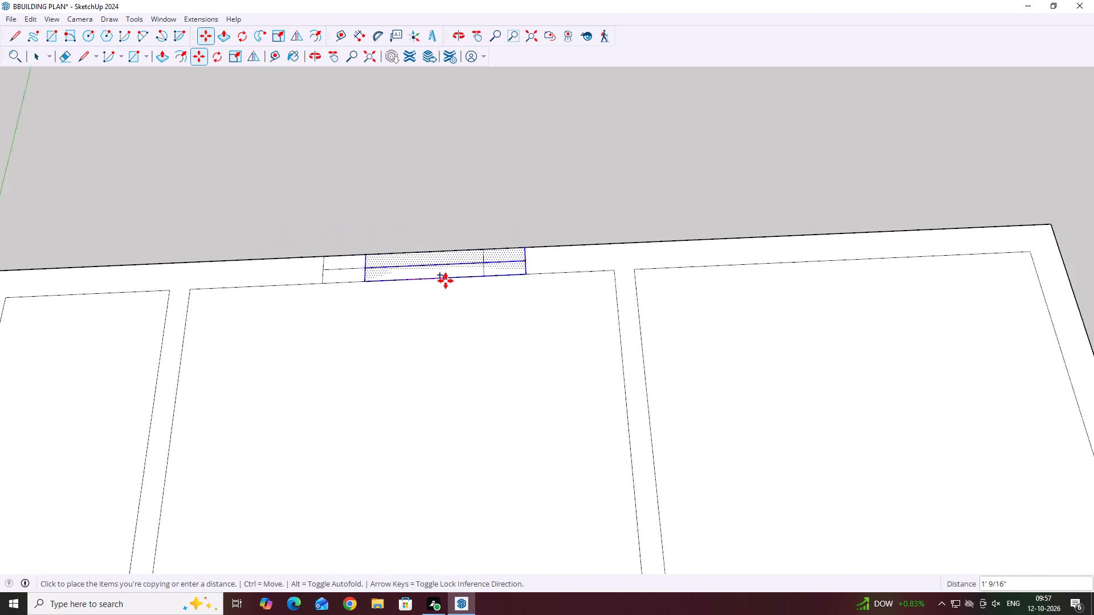
{"action": "scroll", "coordinate": [446, 281], "scroll_direction": "down", "scroll_amount": 2}
{"action": "scroll", "coordinate": [695, 268], "scroll_direction": "up", "scroll_amount": 3}
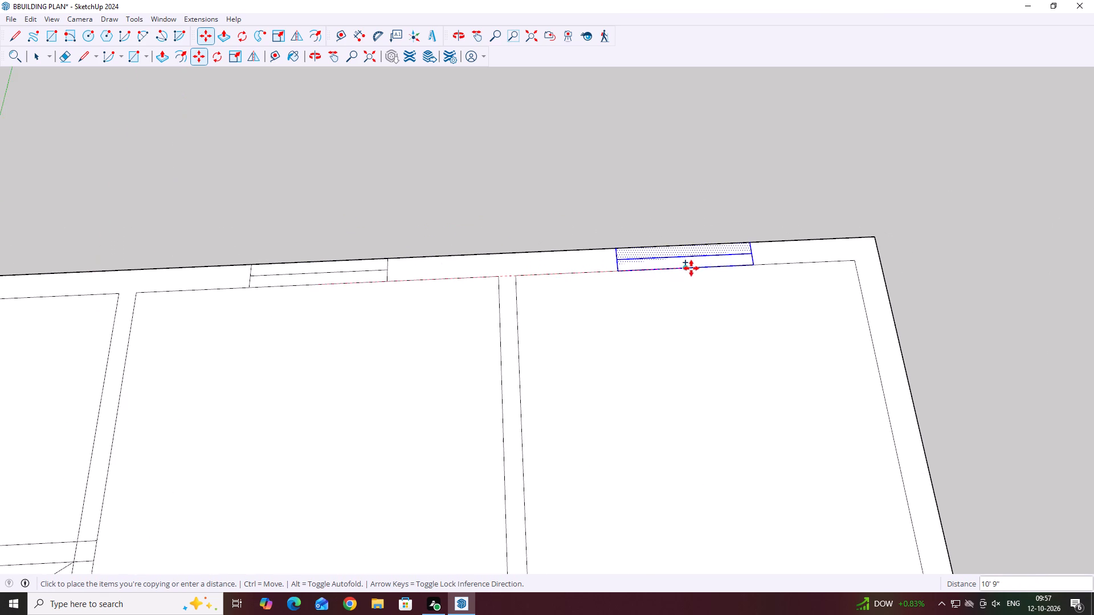
{"action": "scroll", "coordinate": [684, 268], "scroll_direction": "up", "scroll_amount": 1}
{"action": "left_click", "coordinate": [686, 268]}
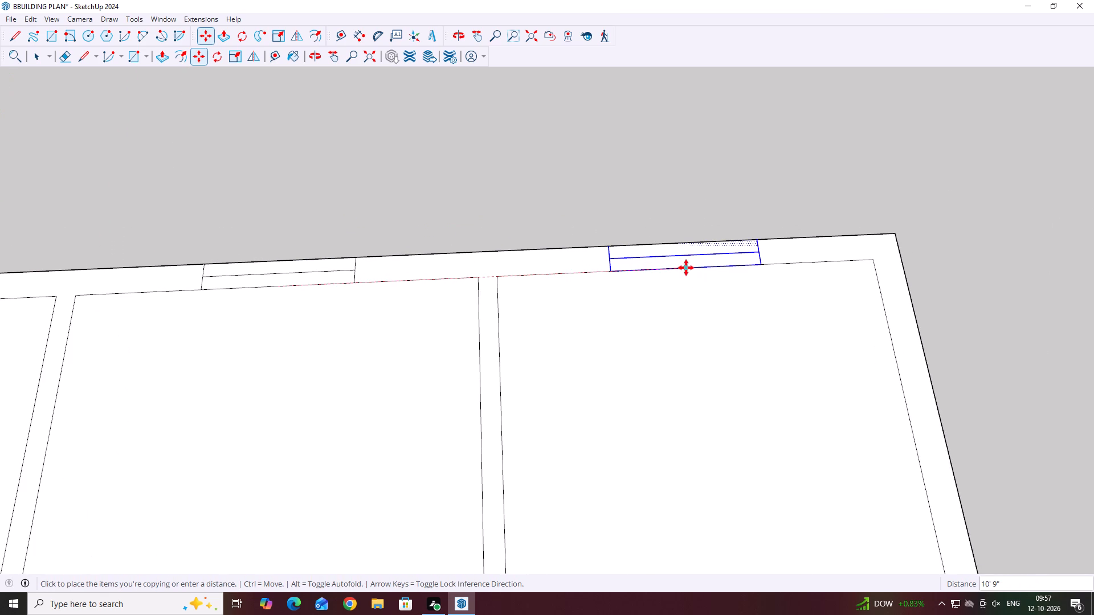
{"action": "key", "text": "space"}
{"action": "left_click", "coordinate": [696, 187]}
Copy the original 4' window marking about 21' away, into the empty space beyond the outer side wall opposite the green axis.
{"action": "scroll", "coordinate": [529, 207], "scroll_direction": "down", "scroll_amount": 5}
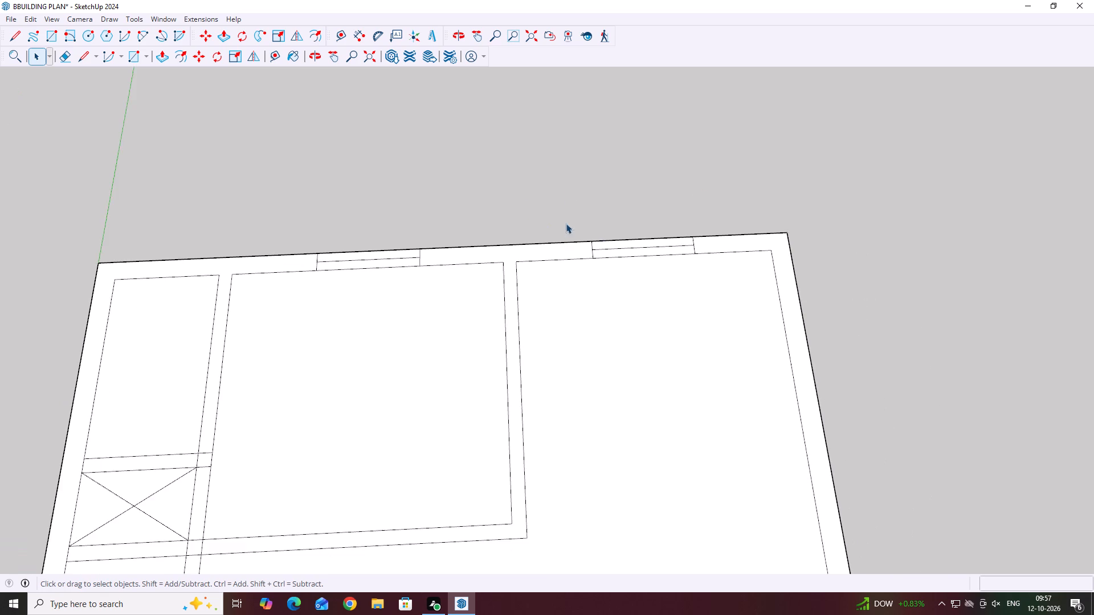
{"action": "scroll", "coordinate": [566, 223], "scroll_direction": "down", "scroll_amount": 6}
{"action": "middle_click_drag", "start_coordinate": [565, 191], "coordinate": [562, 318]}
{"action": "scroll", "coordinate": [436, 218], "scroll_direction": "up", "scroll_amount": 6}
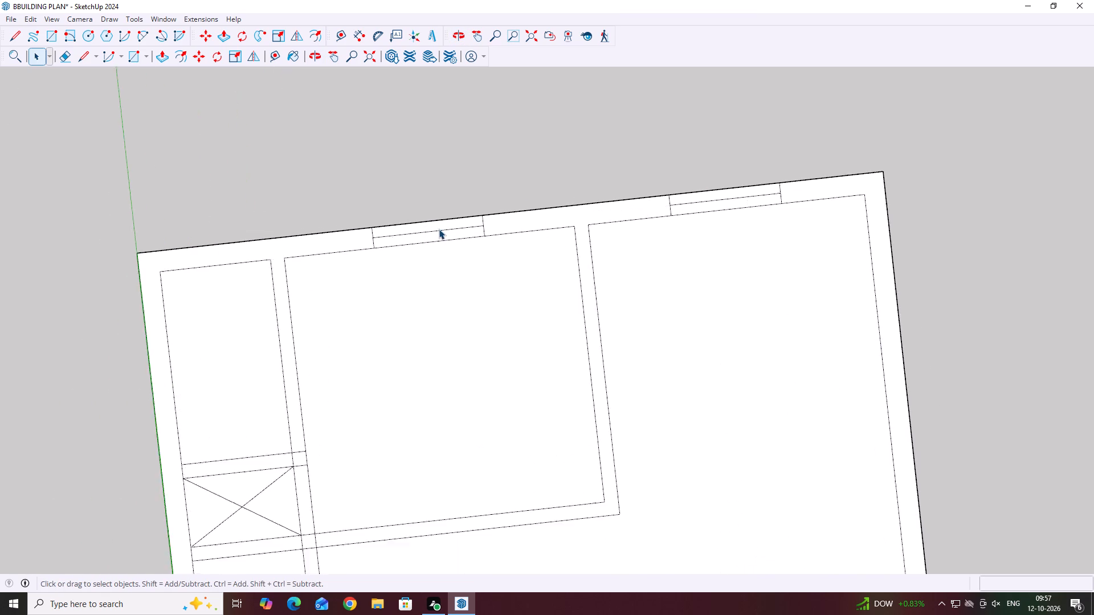
{"action": "scroll", "coordinate": [439, 229], "scroll_direction": "up", "scroll_amount": 8}
{"action": "scroll", "coordinate": [437, 229], "scroll_direction": "down", "scroll_amount": 10}
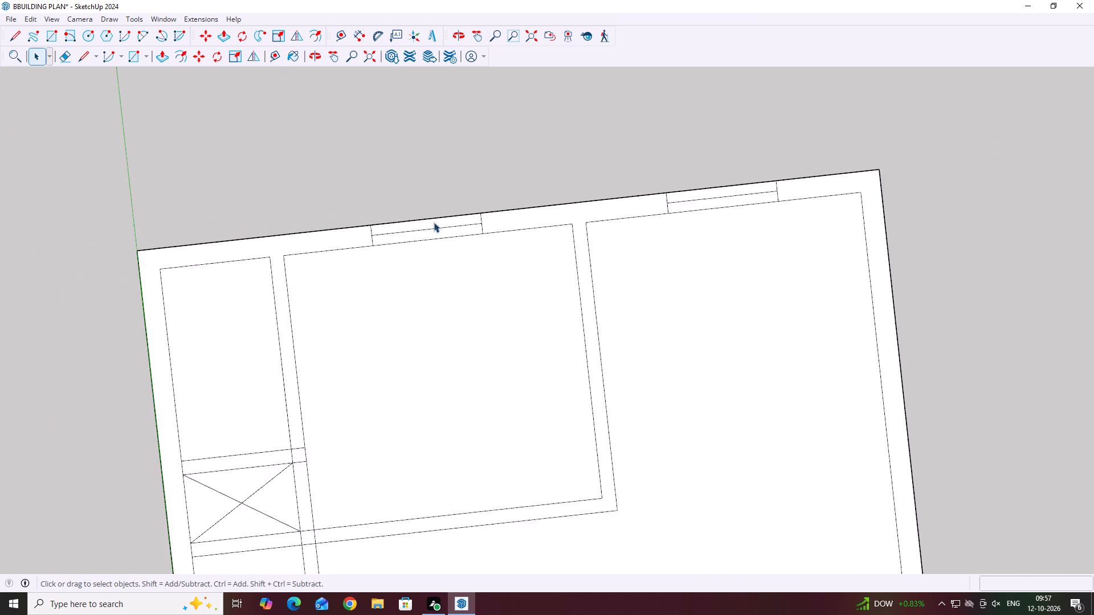
{"action": "scroll", "coordinate": [434, 222], "scroll_direction": "down", "scroll_amount": 5}
{"action": "middle_click_drag", "start_coordinate": [574, 284], "coordinate": [565, 203]}
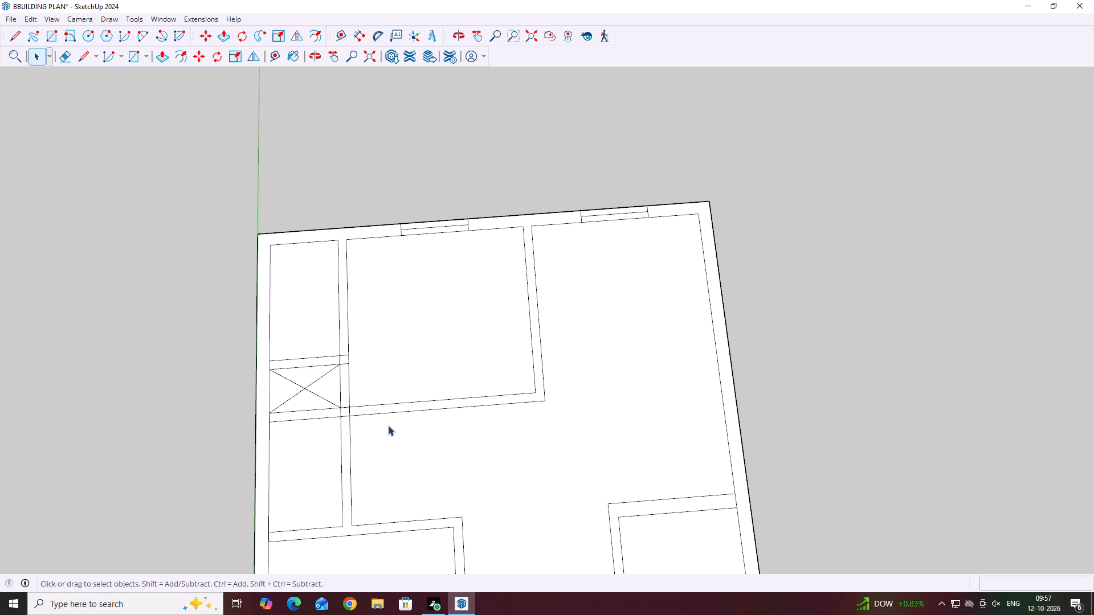
{"action": "scroll", "coordinate": [338, 363], "scroll_direction": "up", "scroll_amount": 4}
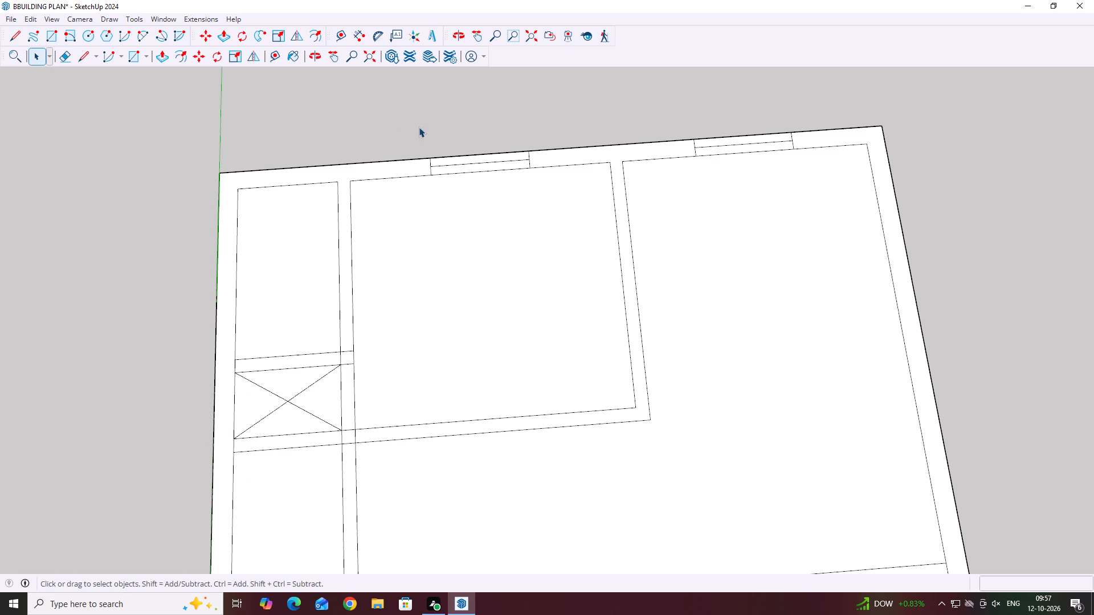
{"action": "left_click", "coordinate": [417, 126]}
{"action": "left_click_drag", "start_coordinate": [417, 135], "coordinate": [441, 179]}
{"action": "left_click_drag", "start_coordinate": [441, 179], "coordinate": [557, 210]}
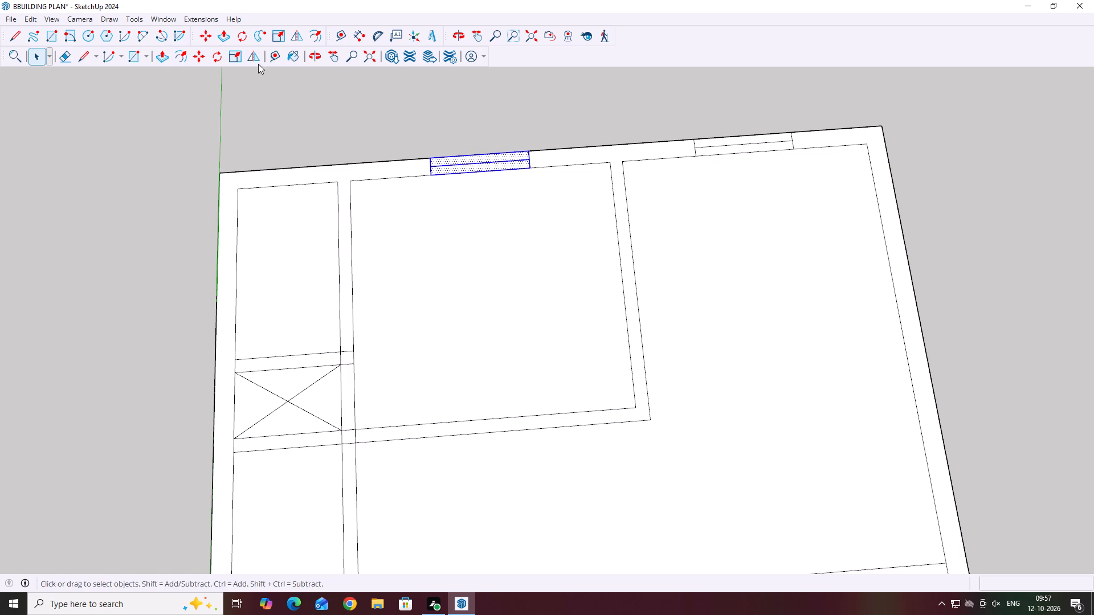
{"action": "left_click", "coordinate": [202, 57]}
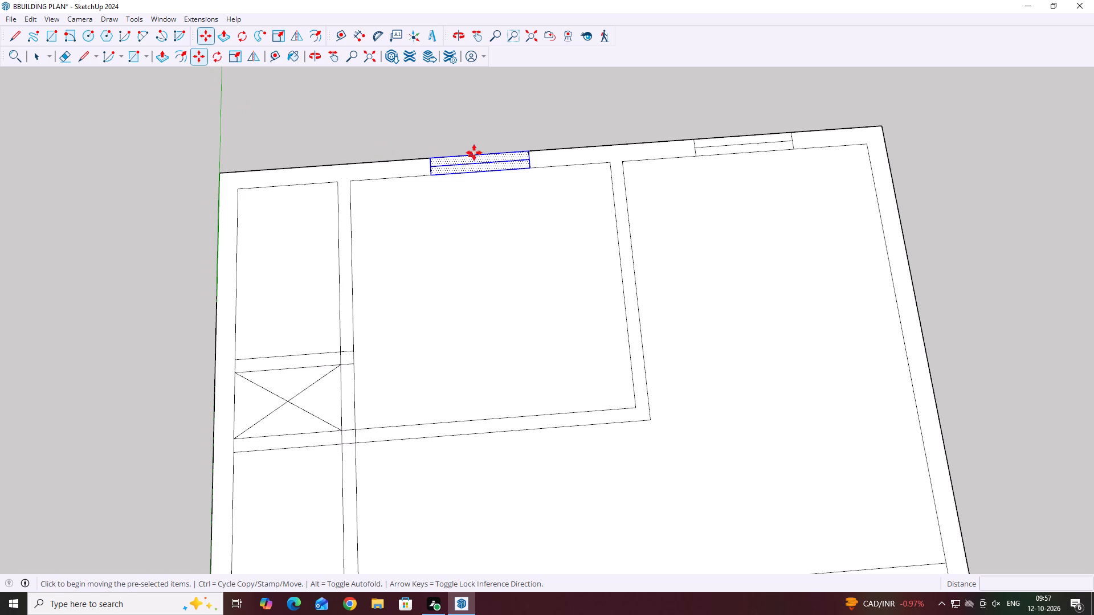
{"action": "left_click", "coordinate": [481, 154]}
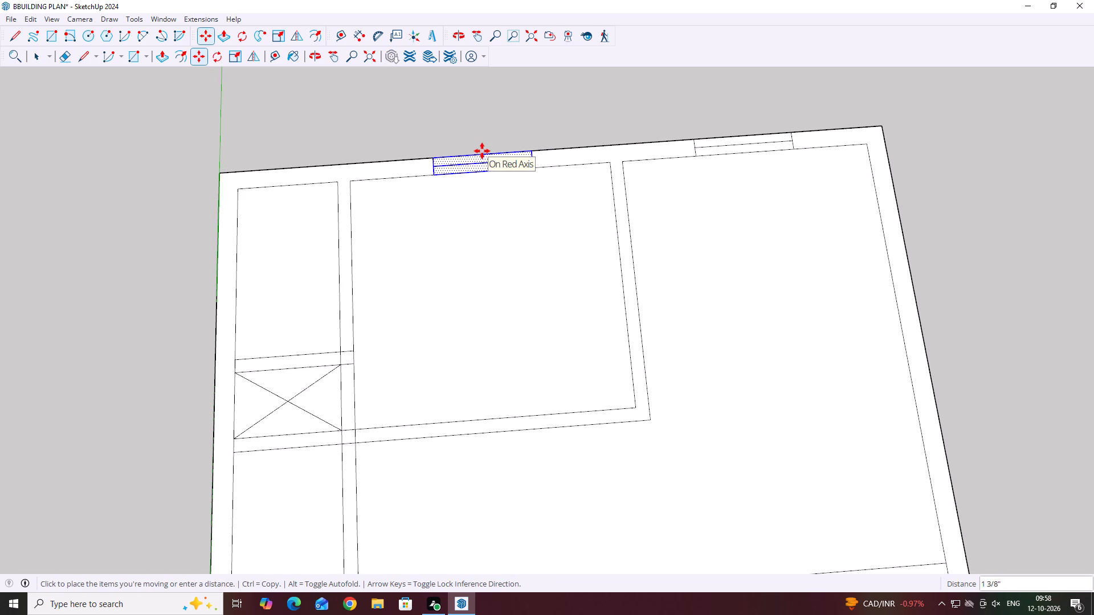
{"action": "key", "text": "space"}
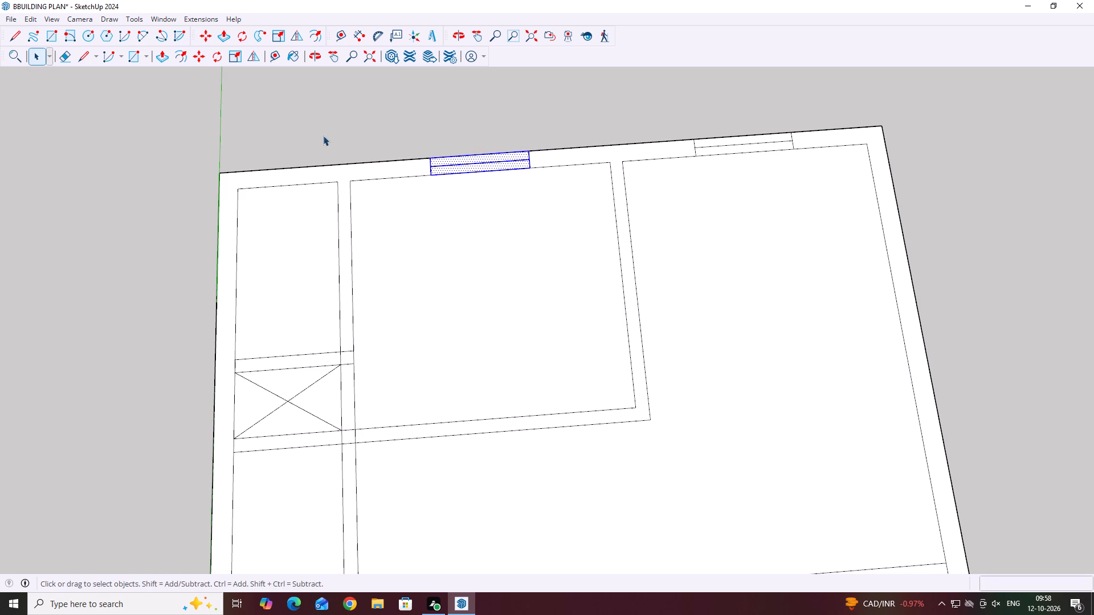
{"action": "key", "text": "m"}
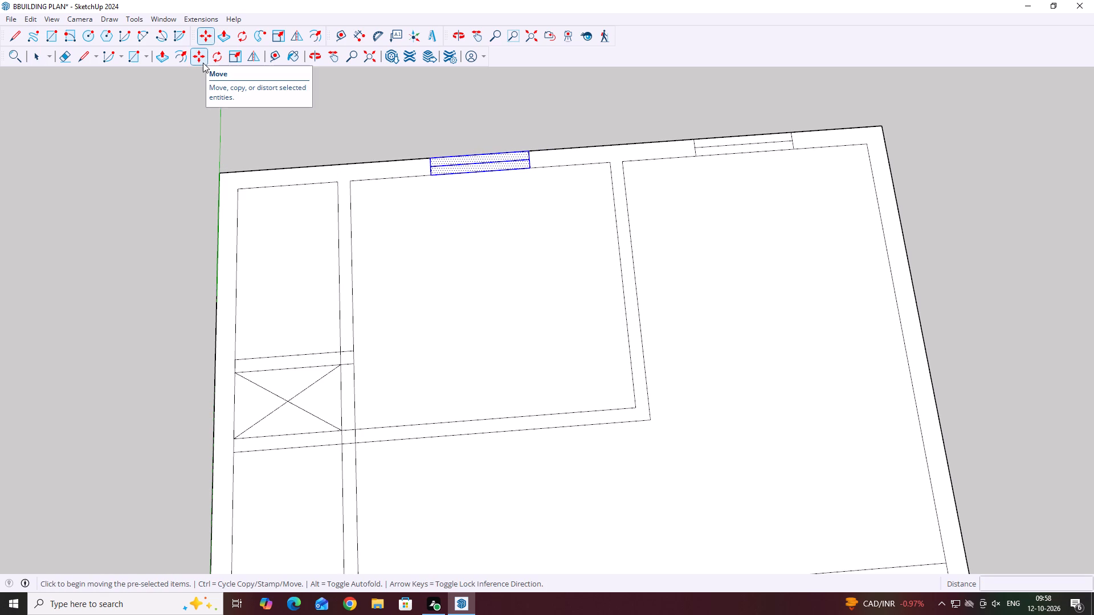
{"action": "left_click", "coordinate": [481, 173]}
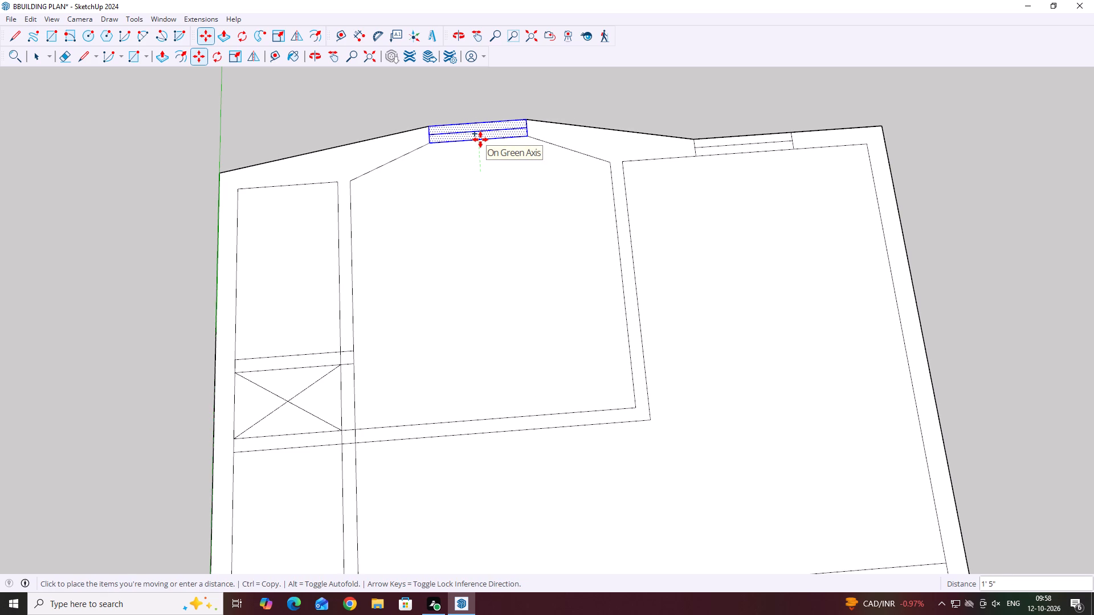
{"action": "scroll", "coordinate": [480, 140], "scroll_direction": "down", "scroll_amount": 7}
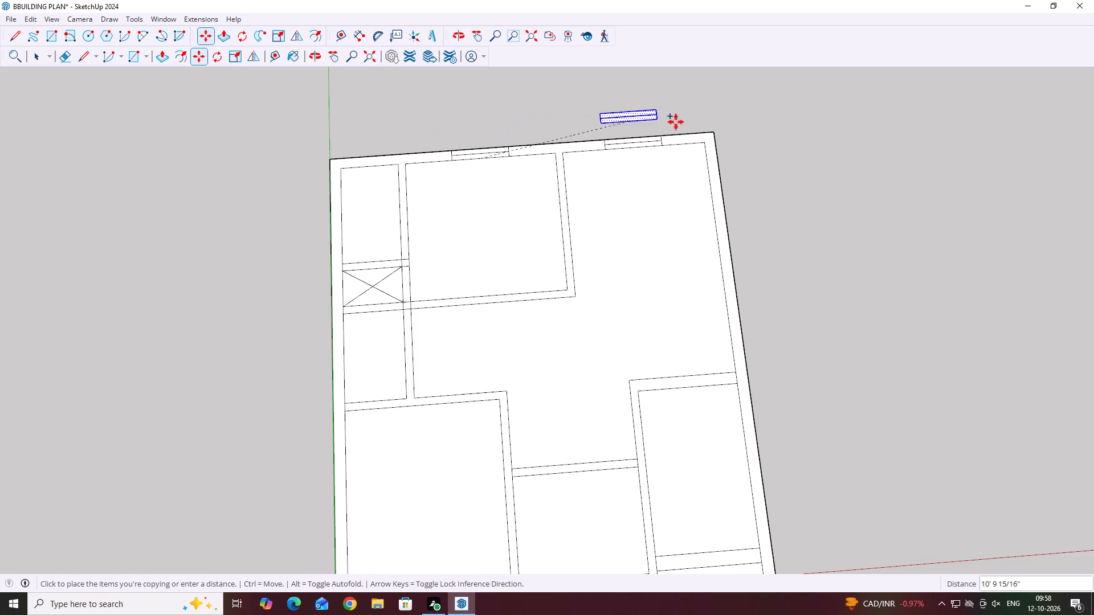
{"action": "scroll", "coordinate": [790, 178], "scroll_direction": "up", "scroll_amount": 8}
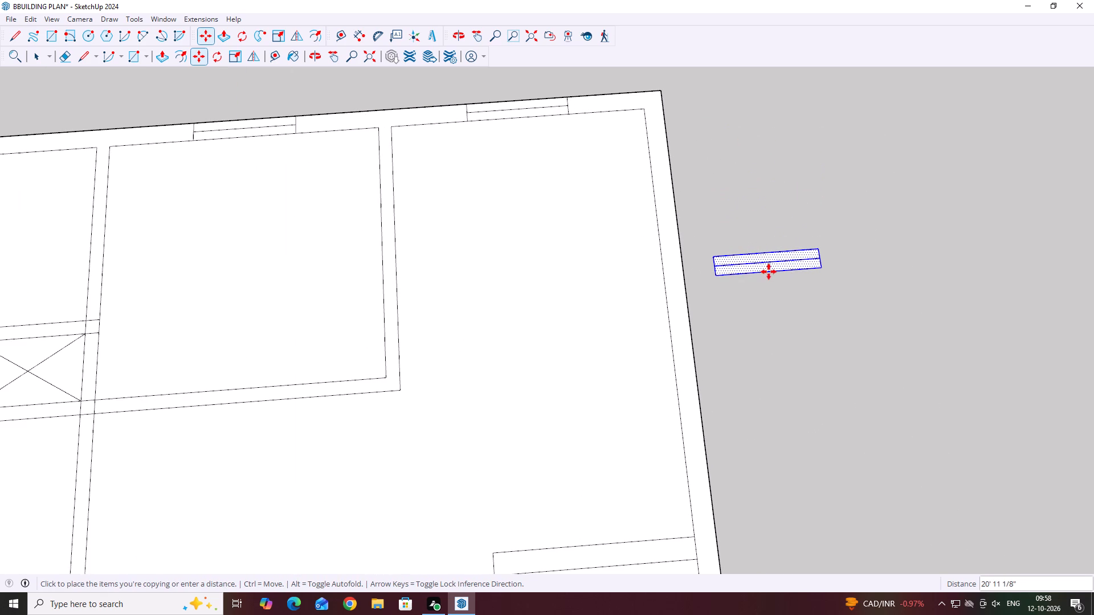
{"action": "left_click", "coordinate": [769, 272]}
{"action": "key", "text": "space"}
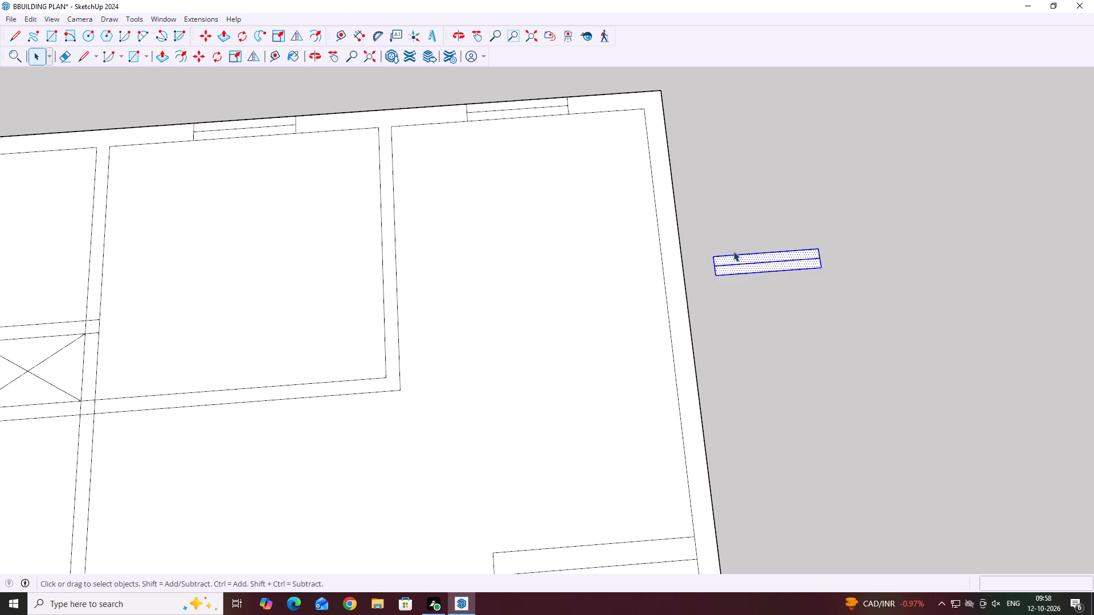
Examine the loose window marking beside the outer side wall from low and high angles, checking how it lies relative to the floor plan.
{"action": "scroll", "coordinate": [778, 261], "scroll_direction": "up", "scroll_amount": 4}
{"action": "middle_click_drag", "start_coordinate": [933, 278], "coordinate": [867, 238]}
{"action": "scroll", "coordinate": [867, 238], "scroll_direction": "down", "scroll_amount": 11}
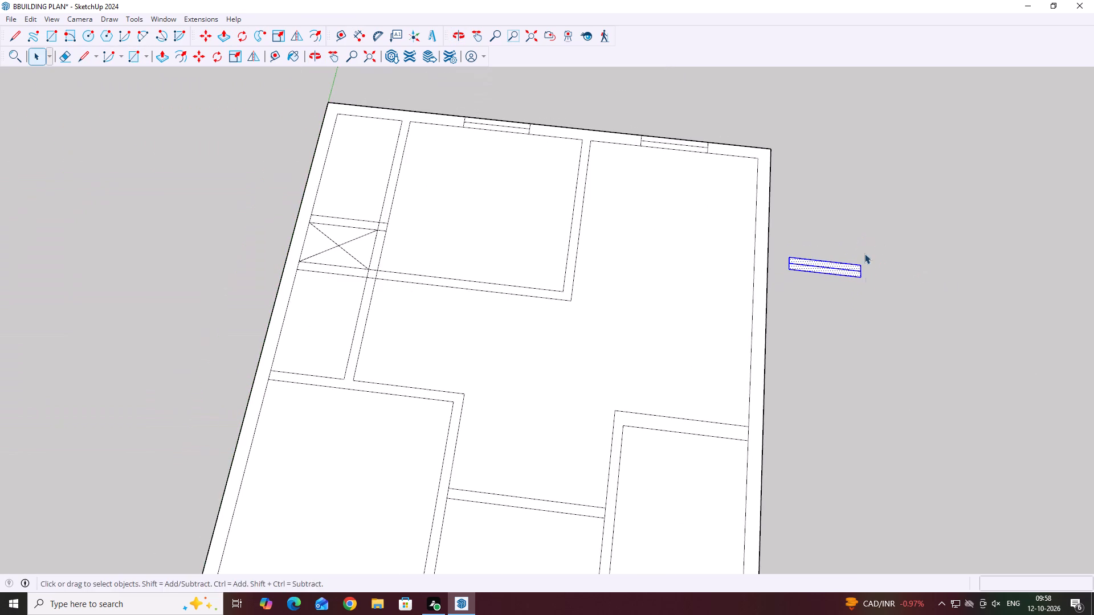
{"action": "middle_click_drag", "start_coordinate": [848, 281], "coordinate": [838, 175]}
{"action": "middle_click_drag", "start_coordinate": [686, 308], "coordinate": [724, 342]}
{"action": "scroll", "coordinate": [819, 239], "scroll_direction": "up", "scroll_amount": 4}
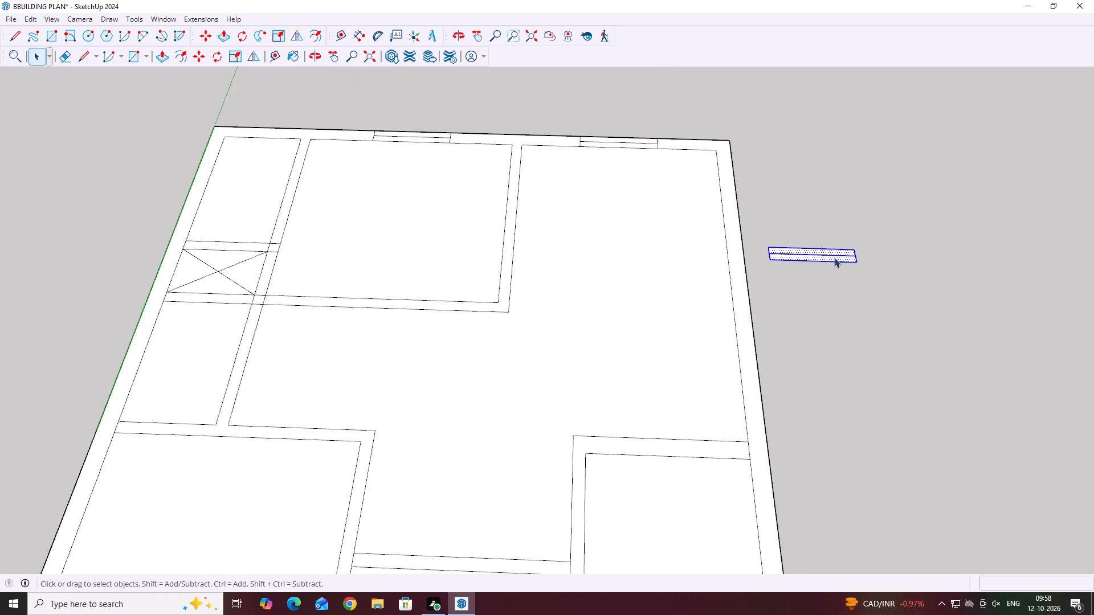
{"action": "scroll", "coordinate": [834, 257], "scroll_direction": "up", "scroll_amount": 2}
{"action": "middle_click_drag", "start_coordinate": [889, 248], "coordinate": [878, 187]}
{"action": "scroll", "coordinate": [750, 271], "scroll_direction": "up", "scroll_amount": 5}
{"action": "middle_click_drag", "start_coordinate": [742, 250], "coordinate": [766, 190]}
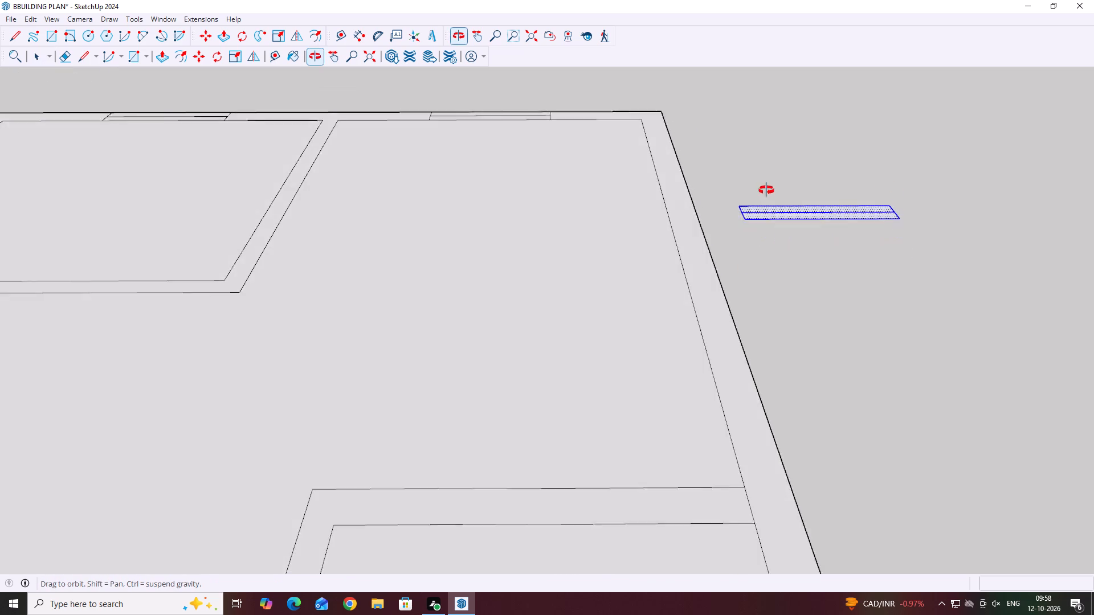
{"action": "middle_click_drag", "start_coordinate": [766, 190], "coordinate": [740, 87]}
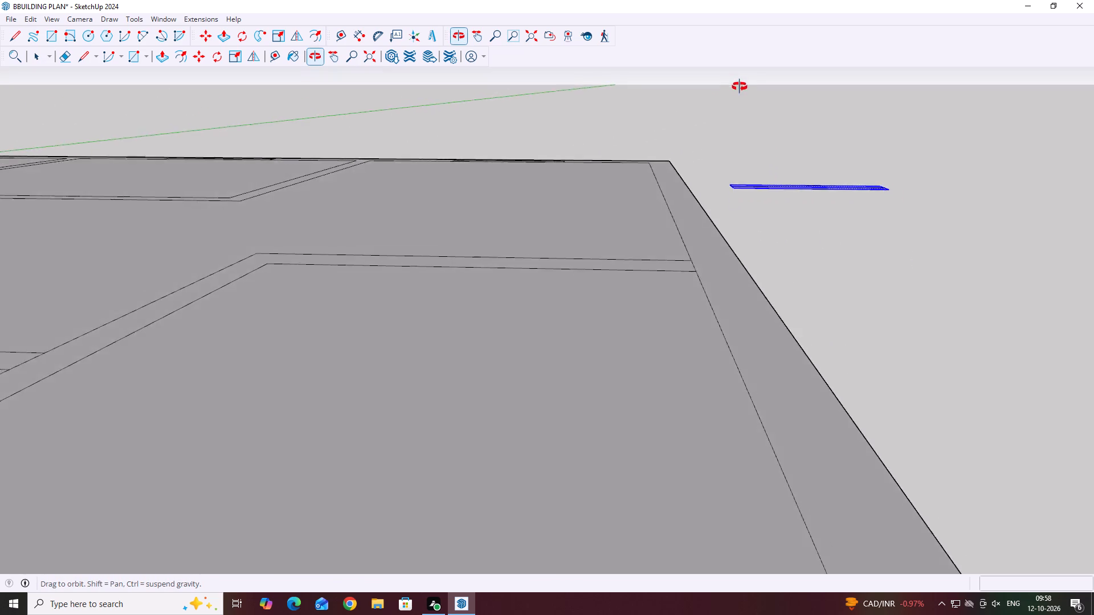
{"action": "middle_click_drag", "start_coordinate": [740, 87], "coordinate": [709, 225]}
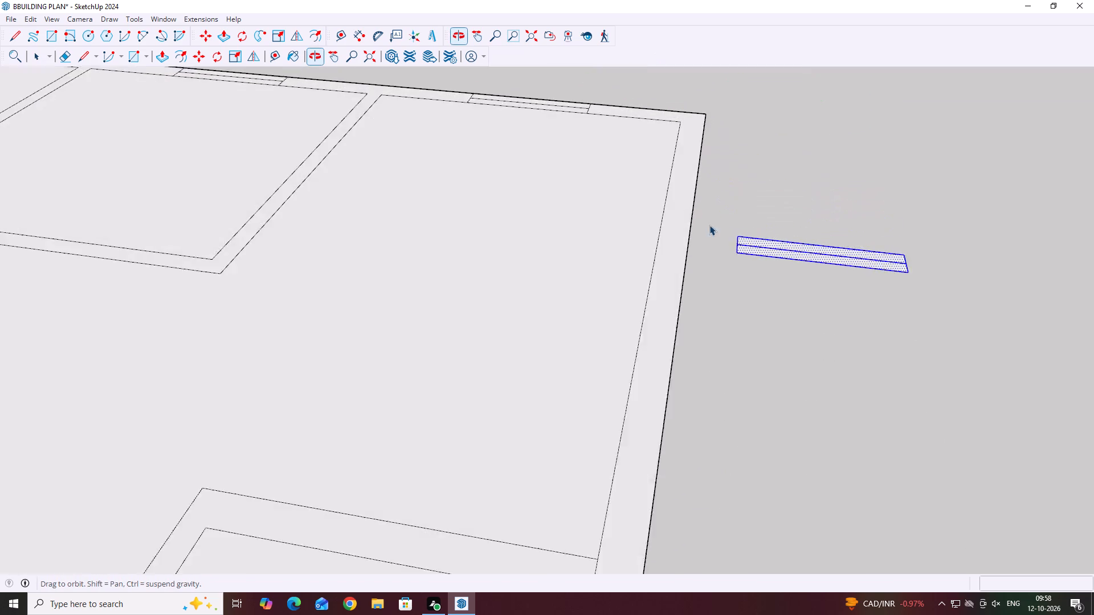
{"action": "middle_click_drag", "start_coordinate": [709, 225], "coordinate": [705, 222]}
{"action": "scroll", "coordinate": [698, 246], "scroll_direction": "down", "scroll_amount": 5}
{"action": "scroll", "coordinate": [531, 247], "scroll_direction": "down", "scroll_amount": 1}
{"action": "middle_click_drag", "start_coordinate": [536, 261], "coordinate": [612, 342]}
{"action": "scroll", "coordinate": [690, 227], "scroll_direction": "up", "scroll_amount": 1}
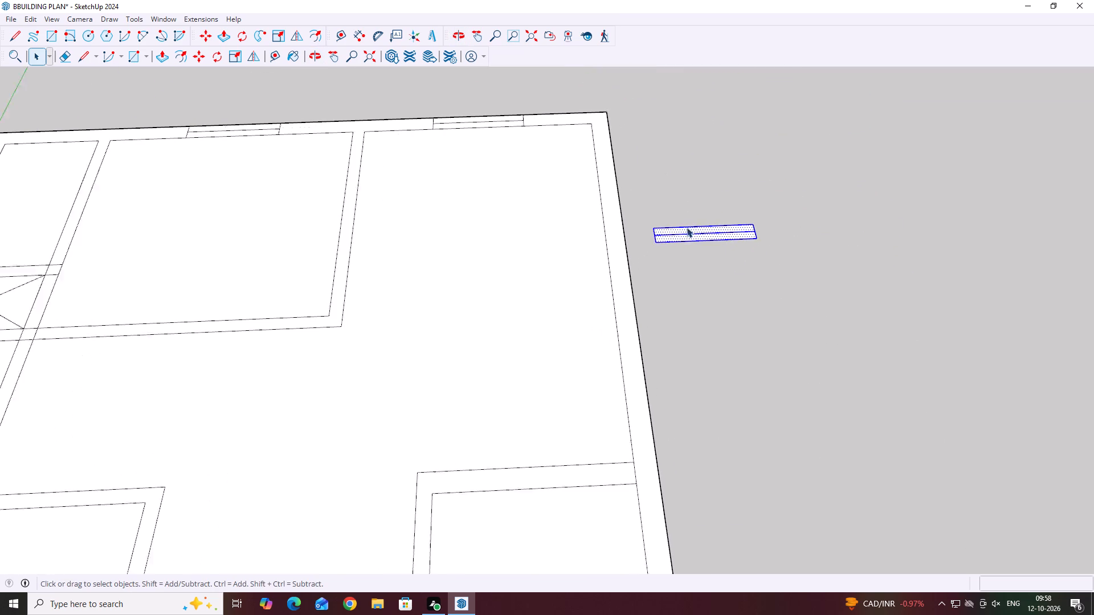
{"action": "scroll", "coordinate": [687, 227], "scroll_direction": "up", "scroll_amount": 6}
{"action": "middle_click_drag", "start_coordinate": [686, 232], "coordinate": [700, 311]}
{"action": "scroll", "coordinate": [700, 314], "scroll_direction": "down", "scroll_amount": 8}
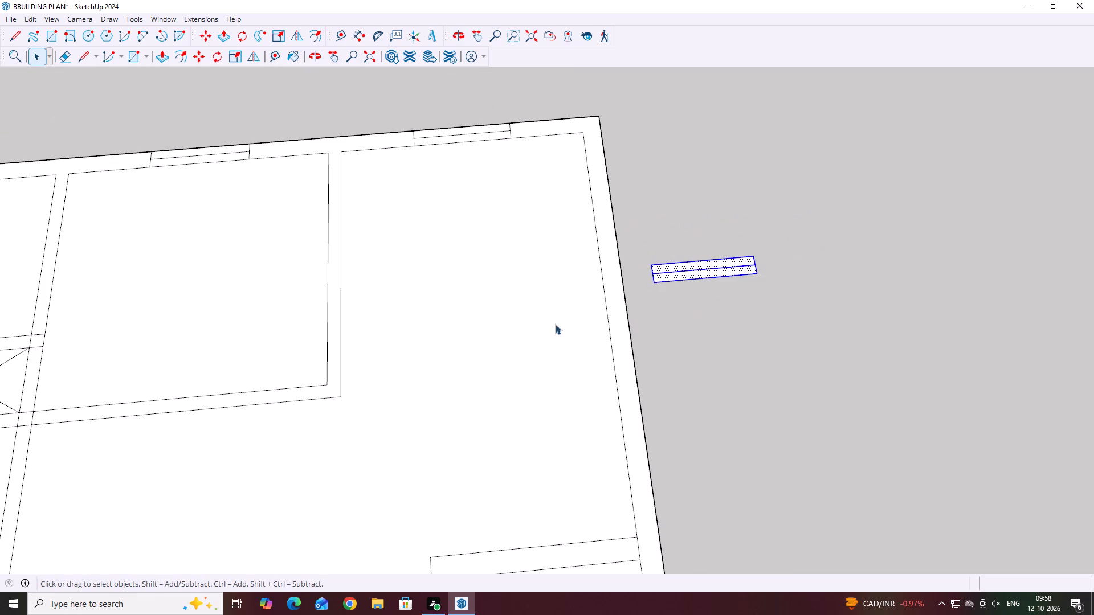
{"action": "middle_click_drag", "start_coordinate": [866, 299], "coordinate": [865, 299]}
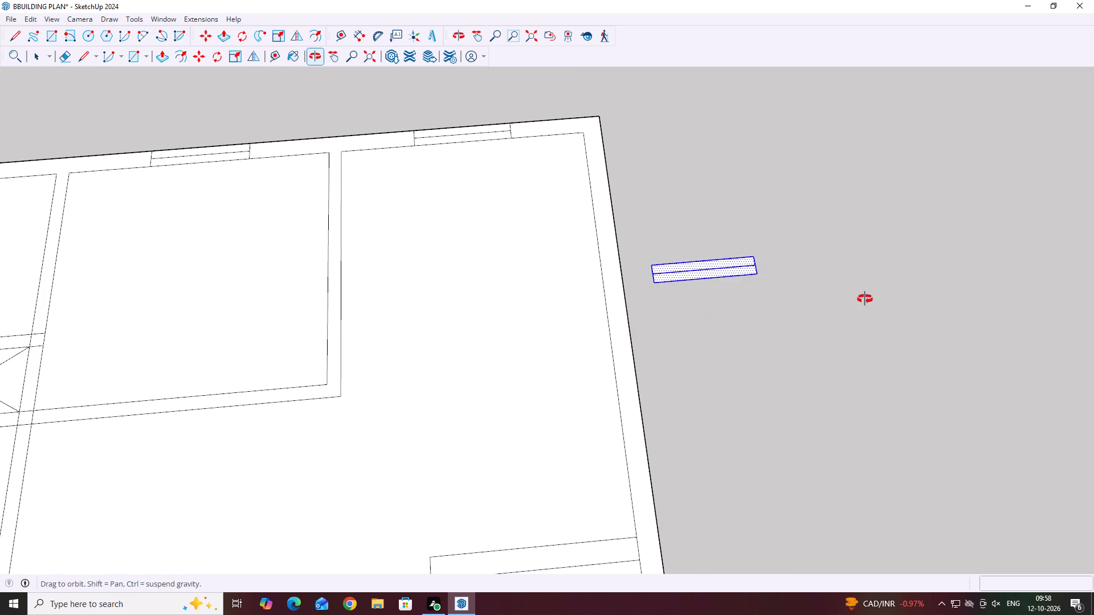
Rotate the loose window marking 90° about the midpoint of its long edge so it runs parallel to the green axis.
{"action": "middle_click_drag", "start_coordinate": [865, 299], "coordinate": [846, 308]}
{"action": "scroll", "coordinate": [706, 282], "scroll_direction": "up", "scroll_amount": 2}
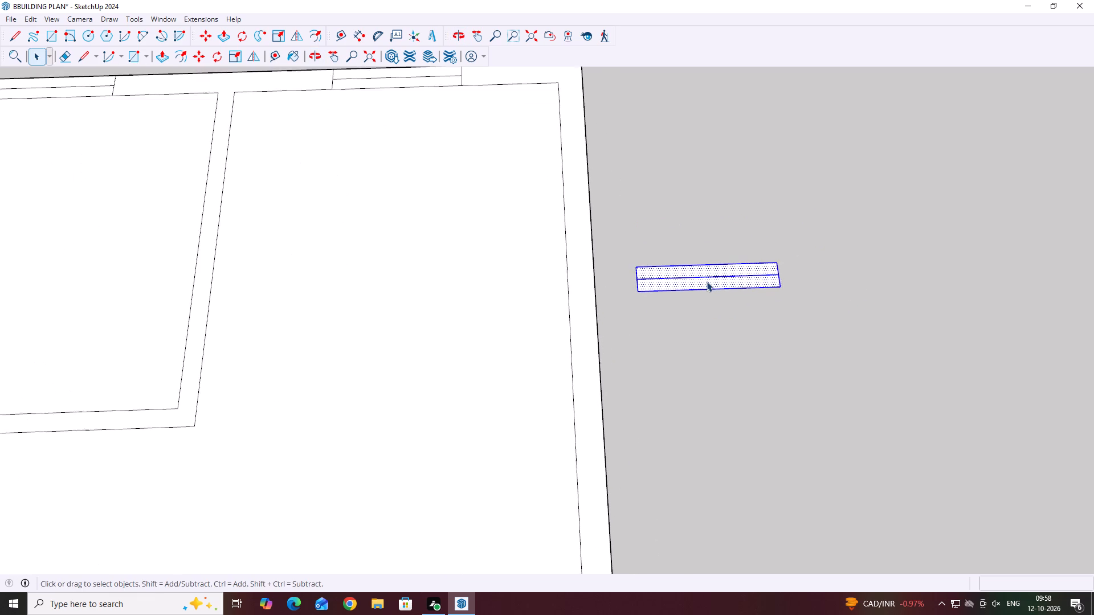
{"action": "scroll", "coordinate": [707, 281], "scroll_direction": "up", "scroll_amount": 4}
{"action": "middle_click_drag", "start_coordinate": [651, 323], "coordinate": [670, 269]}
{"action": "scroll", "coordinate": [623, 340], "scroll_direction": "down", "scroll_amount": 1}
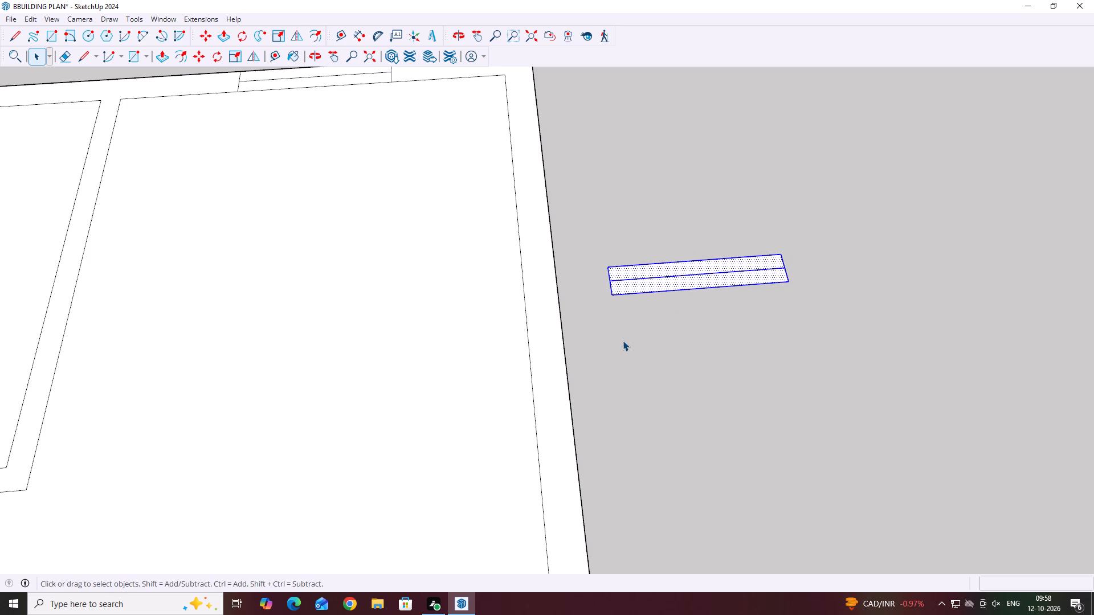
{"action": "key", "text": "q"}
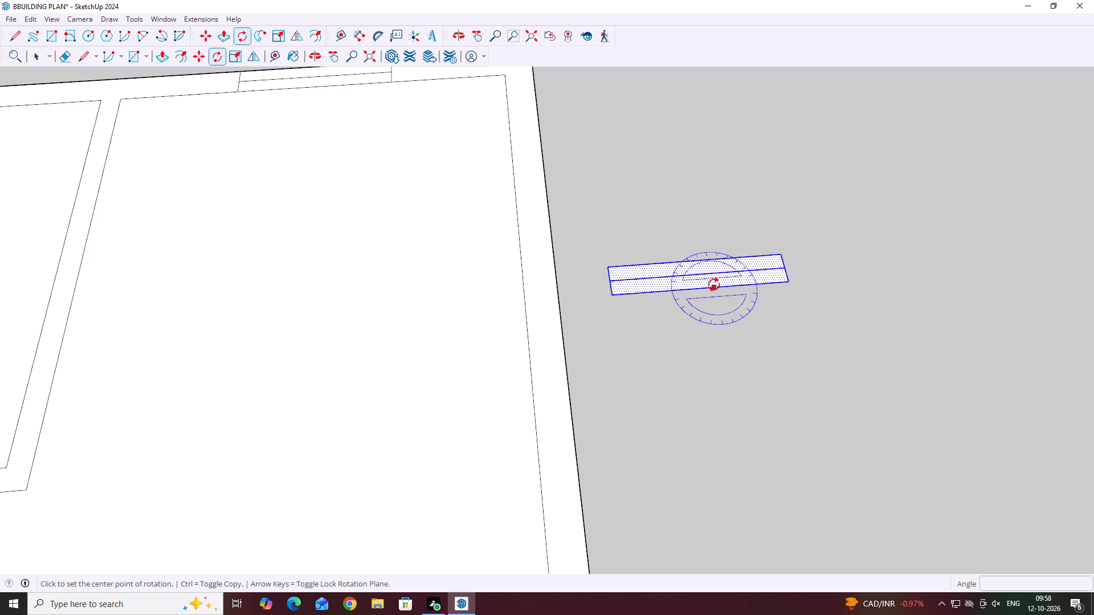
{"action": "left_click", "coordinate": [700, 286]}
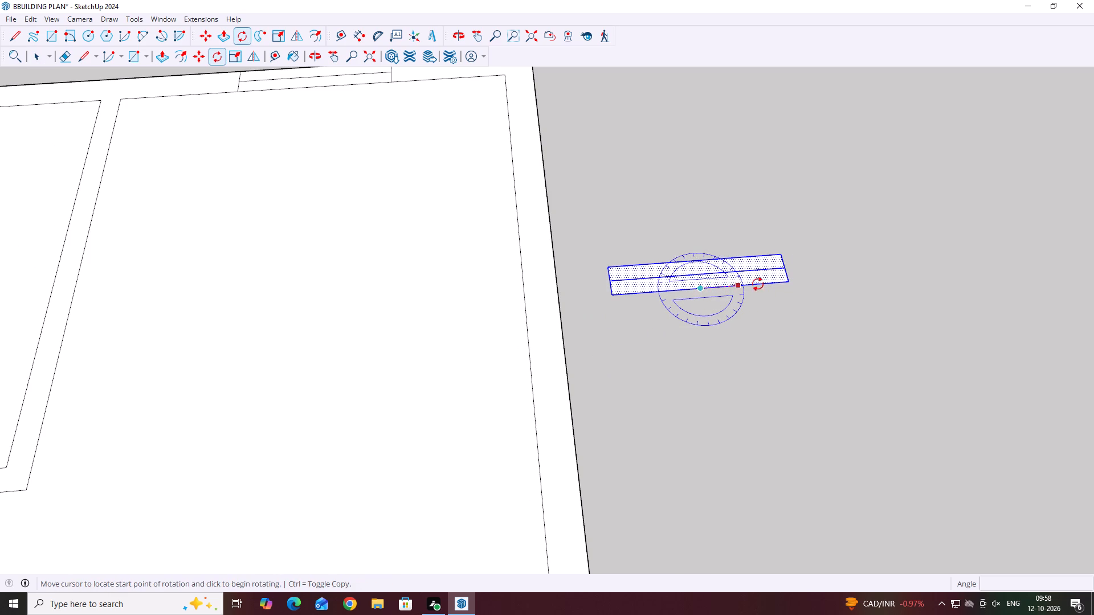
{"action": "left_click", "coordinate": [787, 279]}
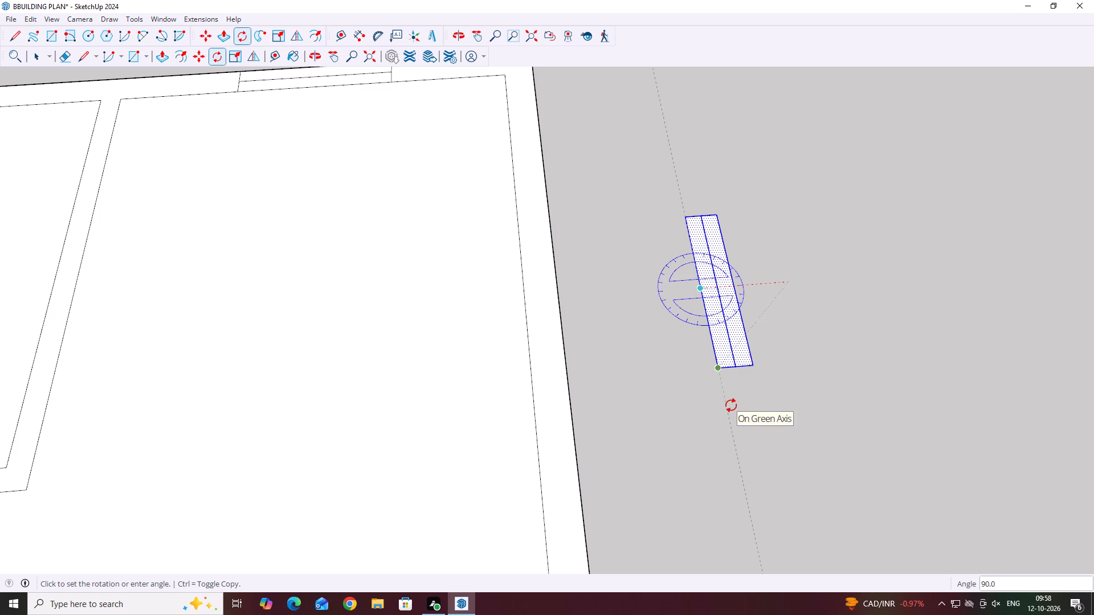
{"action": "left_click", "coordinate": [731, 405]}
{"action": "scroll", "coordinate": [673, 383], "scroll_direction": "down", "scroll_amount": 5}
{"action": "key", "text": "space"}
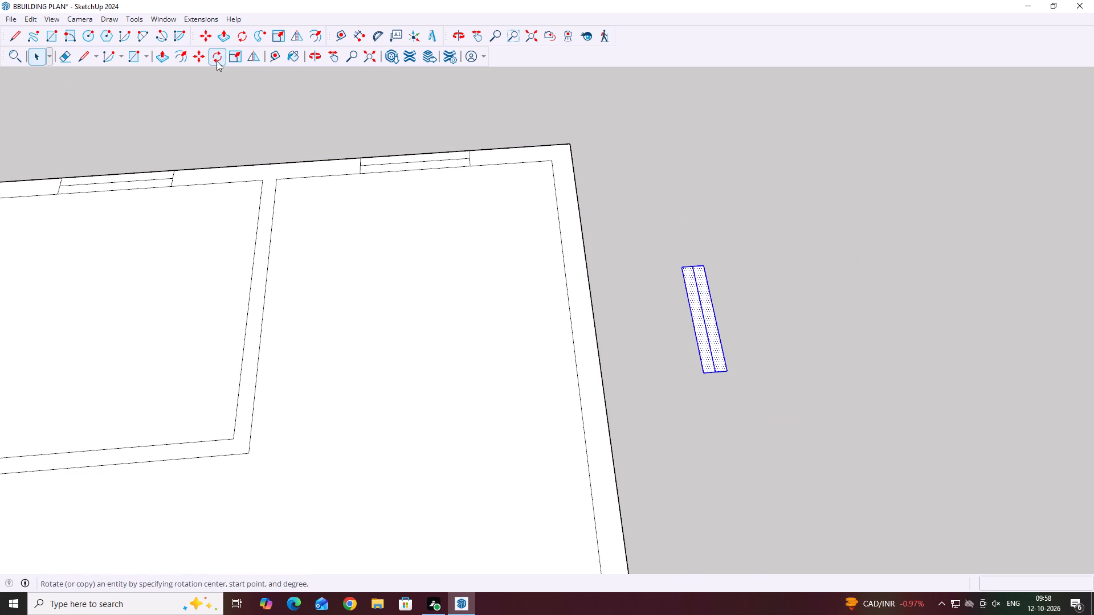
Move the rotated window marking about 4' 1" into the thickness of the adjacent outer side wall, beside the back corner room.
{"action": "left_click", "coordinate": [195, 55]}
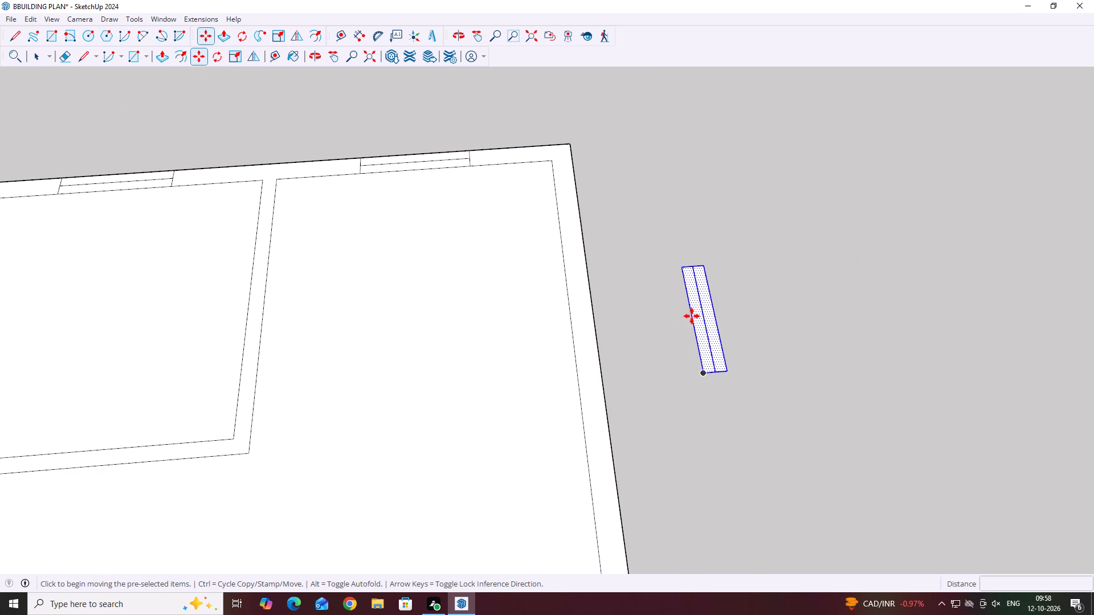
{"action": "left_click", "coordinate": [694, 319]}
{"action": "scroll", "coordinate": [688, 319], "scroll_direction": "down", "scroll_amount": 9}
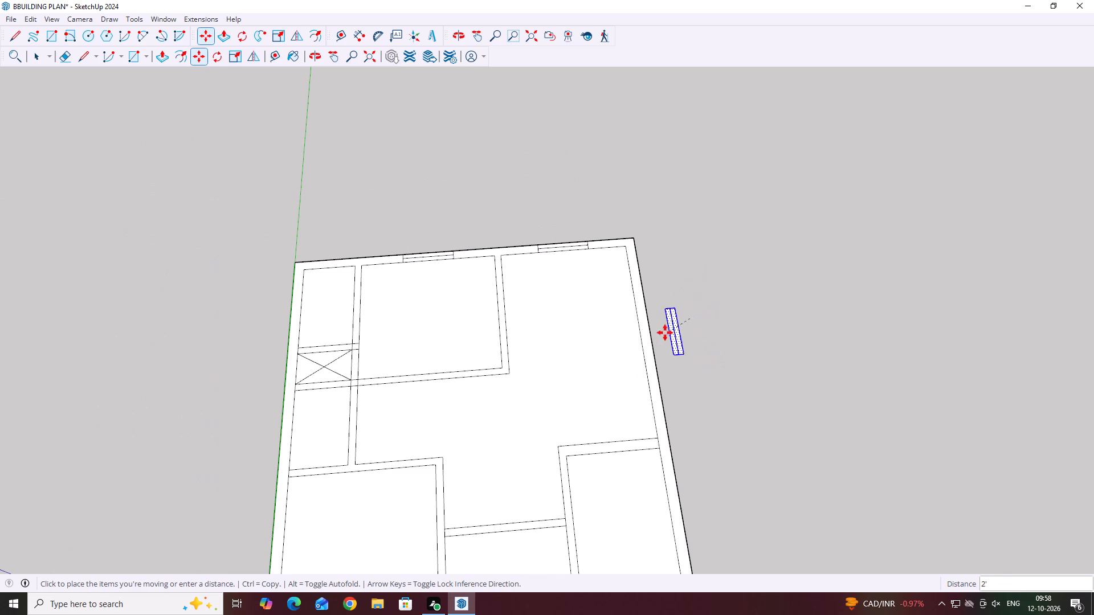
{"action": "scroll", "coordinate": [651, 335], "scroll_direction": "up", "scroll_amount": 2}
{"action": "left_click", "coordinate": [640, 338]}
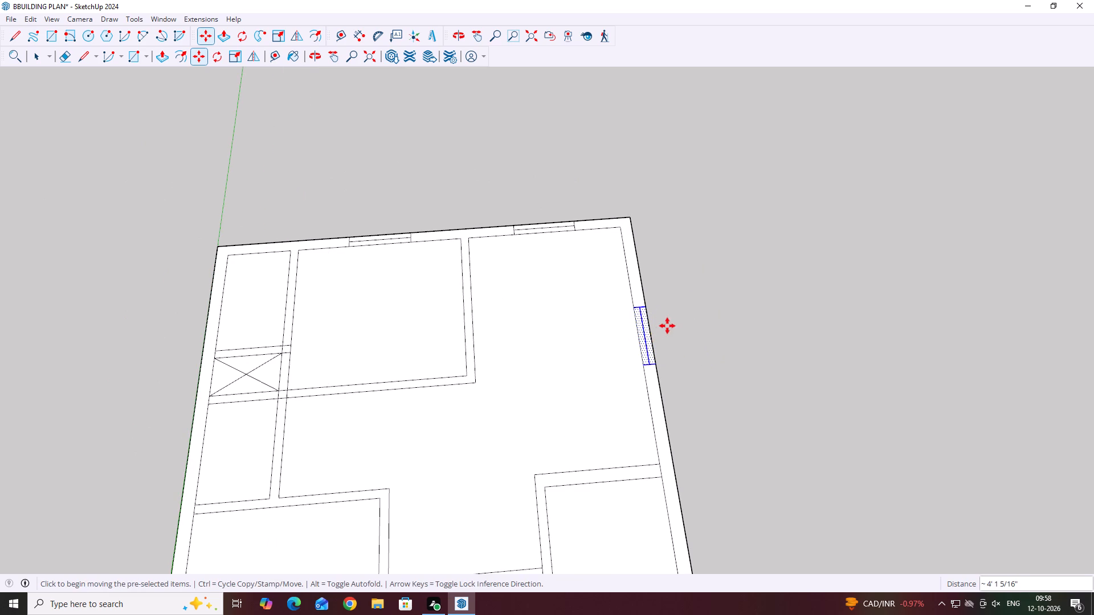
Move the side-wall window marking 3' 7 3/4" along the wall towards the back corner.
{"action": "scroll", "coordinate": [670, 323], "scroll_direction": "down", "scroll_amount": 6}
{"action": "middle_click_drag", "start_coordinate": [693, 269], "coordinate": [695, 330]}
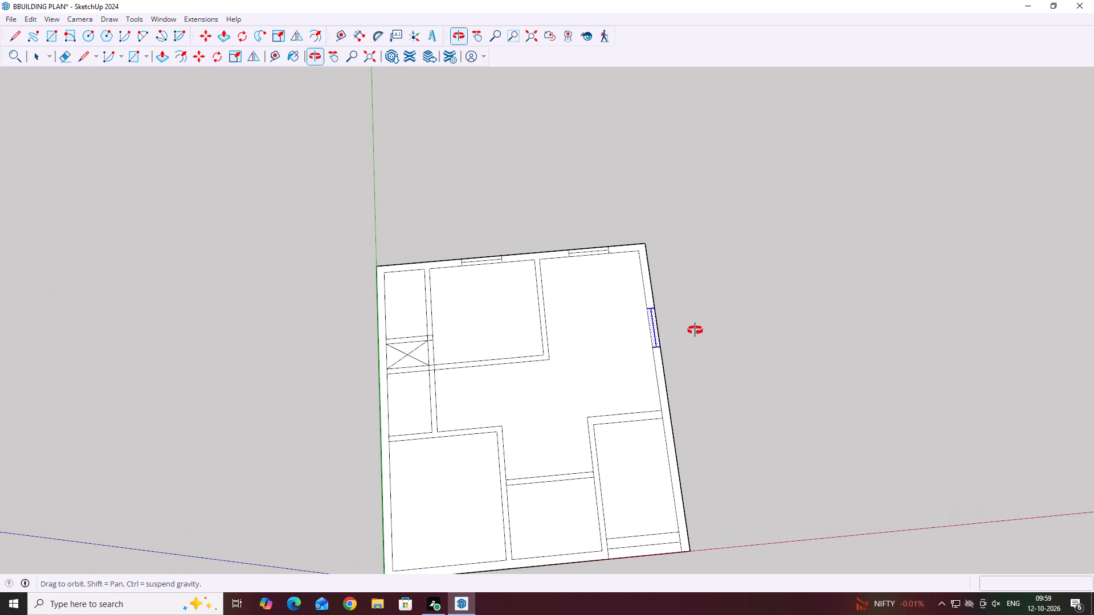
{"action": "scroll", "coordinate": [640, 333], "scroll_direction": "up", "scroll_amount": 9}
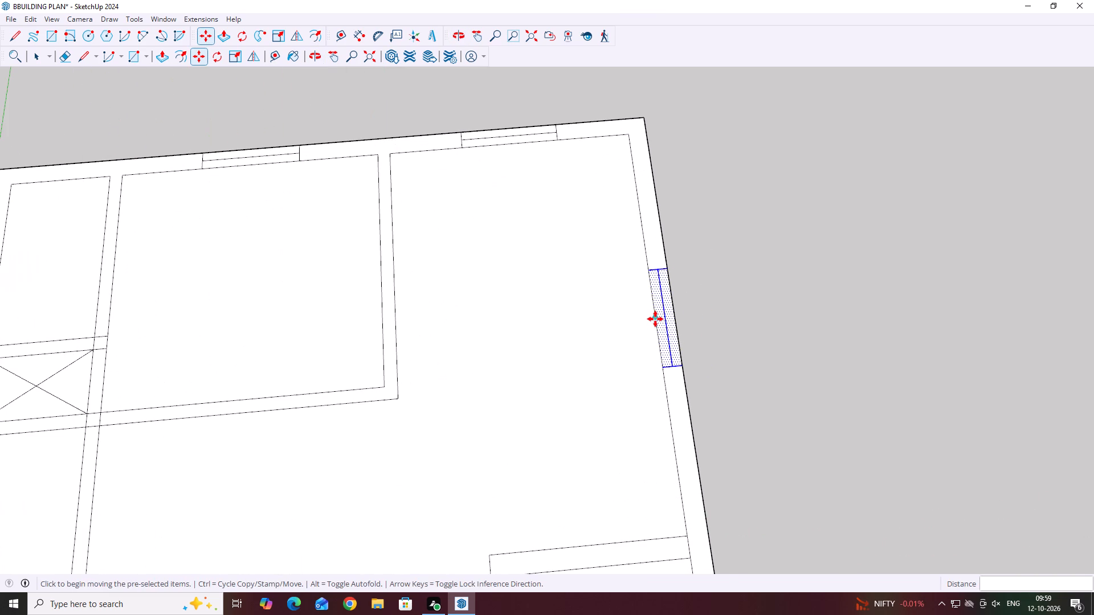
{"action": "left_click", "coordinate": [655, 319]}
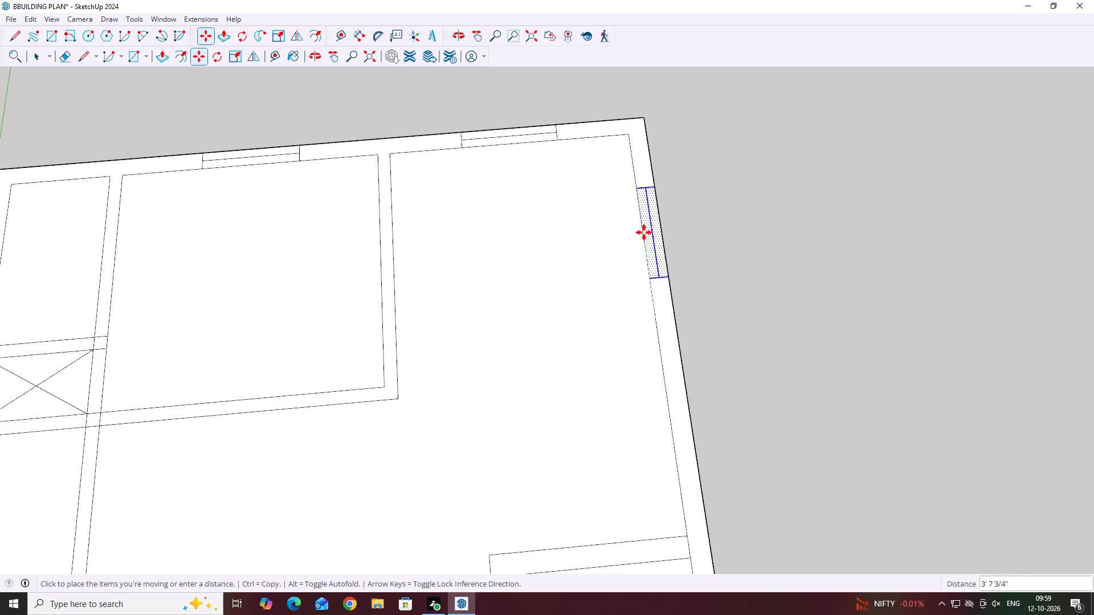
{"action": "left_click", "coordinate": [644, 232]}
Copy the side-wall window marking along the red axis into the opposite outer side wall, beside the narrow back room, and clear the selection.
{"action": "scroll", "coordinate": [667, 322], "scroll_direction": "down", "scroll_amount": 11}
{"action": "middle_click_drag", "start_coordinate": [694, 274], "coordinate": [637, 264]}
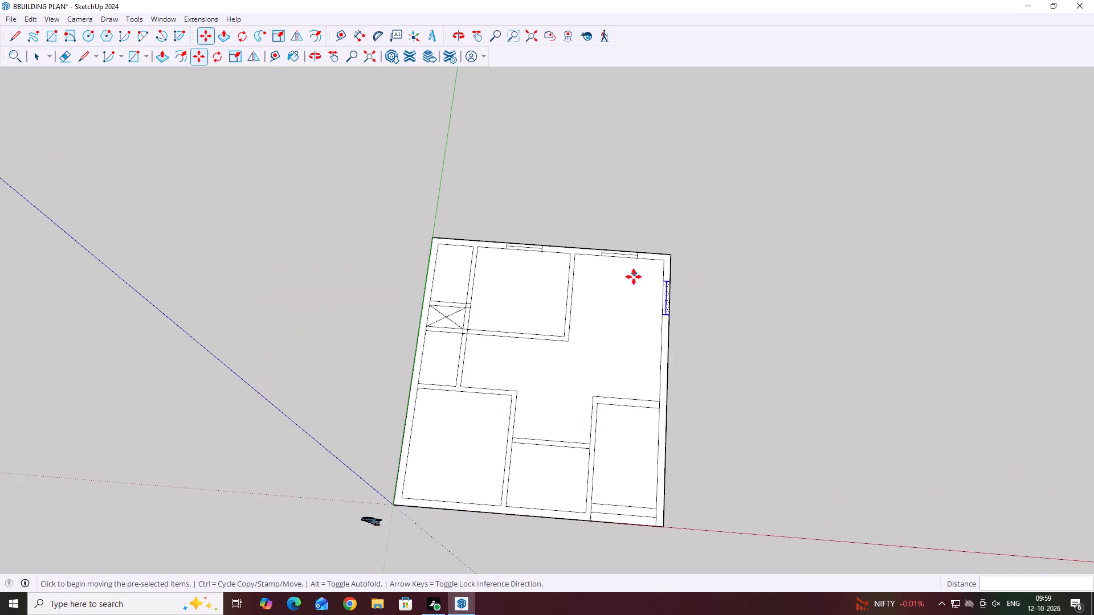
{"action": "scroll", "coordinate": [639, 290], "scroll_direction": "up", "scroll_amount": 14}
{"action": "middle_click_drag", "start_coordinate": [760, 342], "coordinate": [764, 288]}
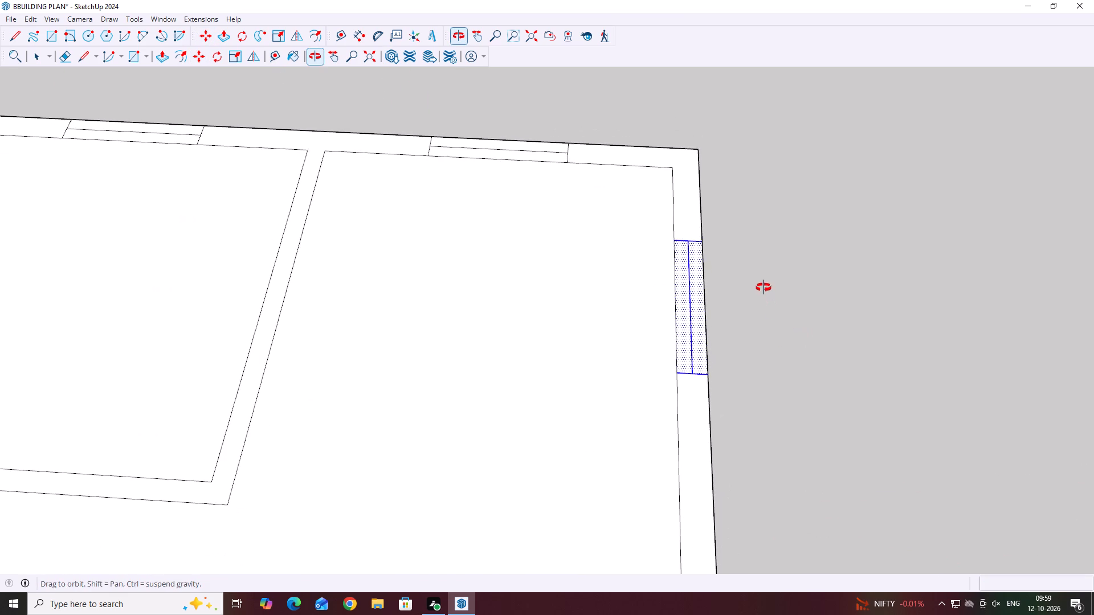
{"action": "middle_click_drag", "start_coordinate": [764, 288], "coordinate": [764, 289]}
{"action": "scroll", "coordinate": [758, 302], "scroll_direction": "down", "scroll_amount": 6}
{"action": "left_click", "coordinate": [703, 307]}
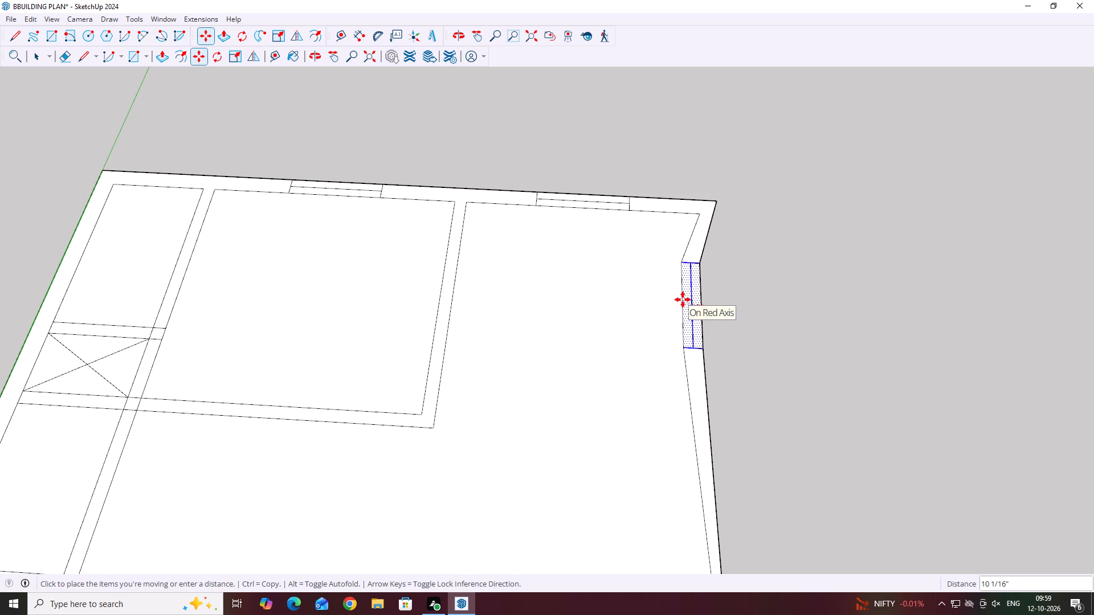
{"action": "scroll", "coordinate": [664, 301], "scroll_direction": "down", "scroll_amount": 7}
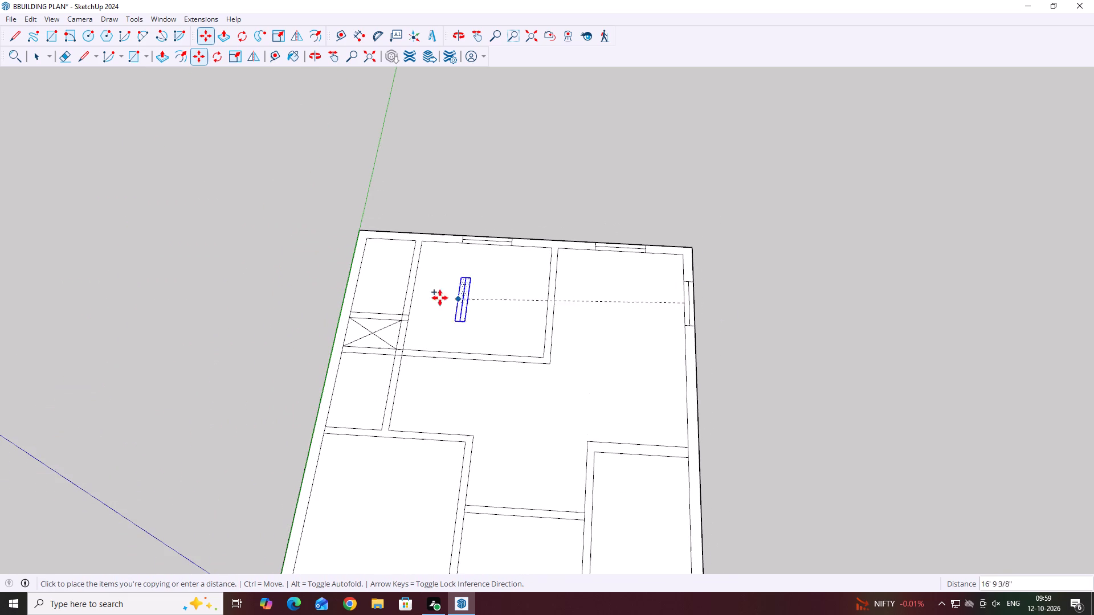
{"action": "scroll", "coordinate": [354, 286], "scroll_direction": "up", "scroll_amount": 7}
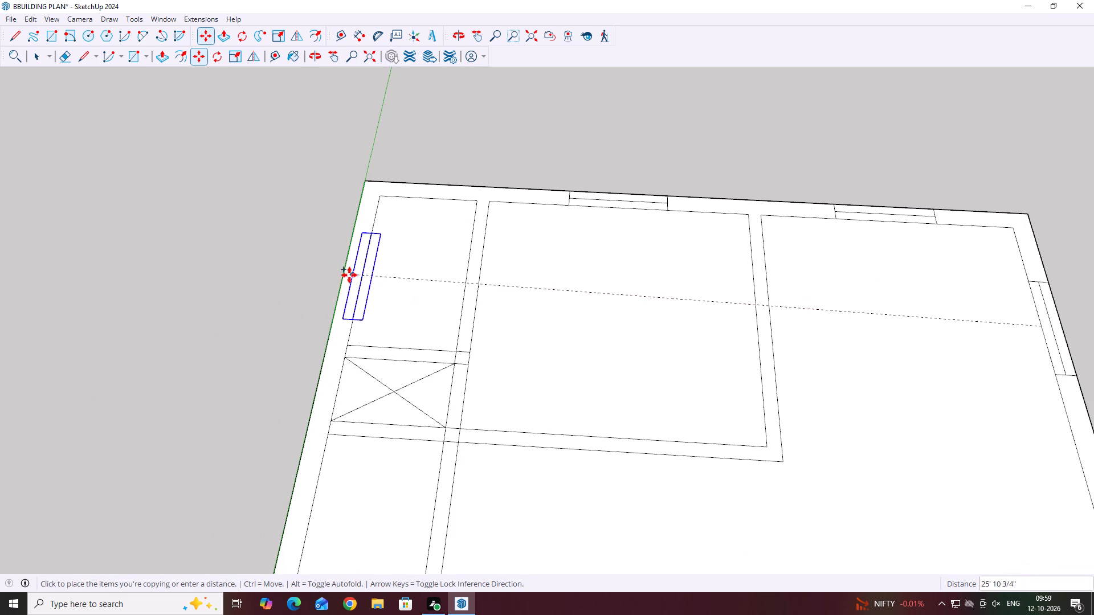
{"action": "scroll", "coordinate": [346, 275], "scroll_direction": "up", "scroll_amount": 3}
{"action": "left_click", "coordinate": [345, 275]}
{"action": "scroll", "coordinate": [396, 289], "scroll_direction": "down", "scroll_amount": 14}
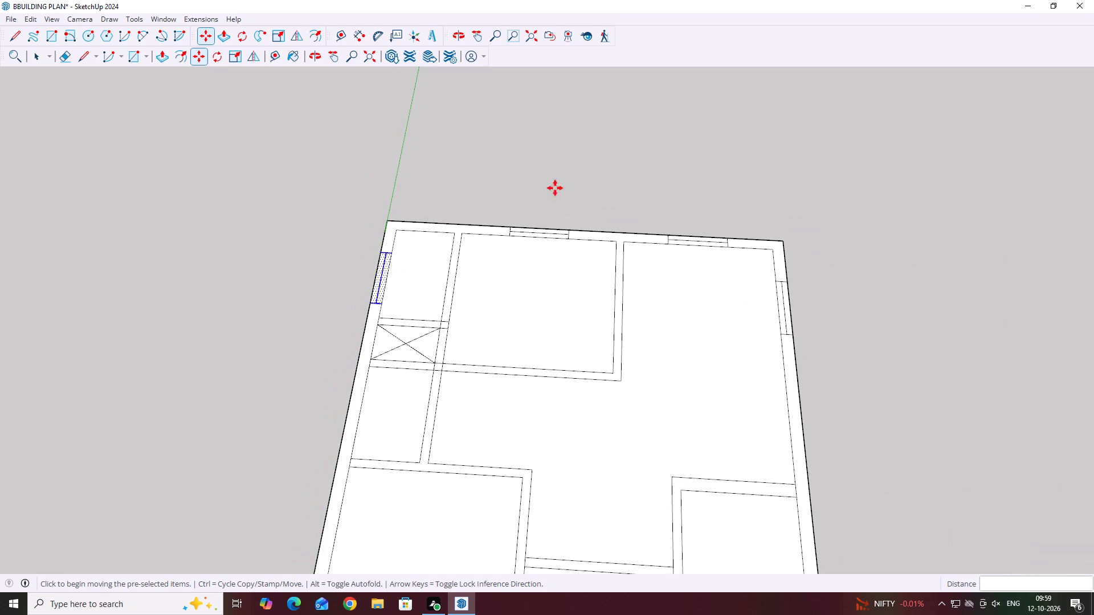
{"action": "middle_click_drag", "start_coordinate": [777, 195], "coordinate": [803, 286]}
{"action": "scroll", "coordinate": [408, 129], "scroll_direction": "up", "scroll_amount": 3}
{"action": "middle_click_drag", "start_coordinate": [654, 294], "coordinate": [655, 293]}
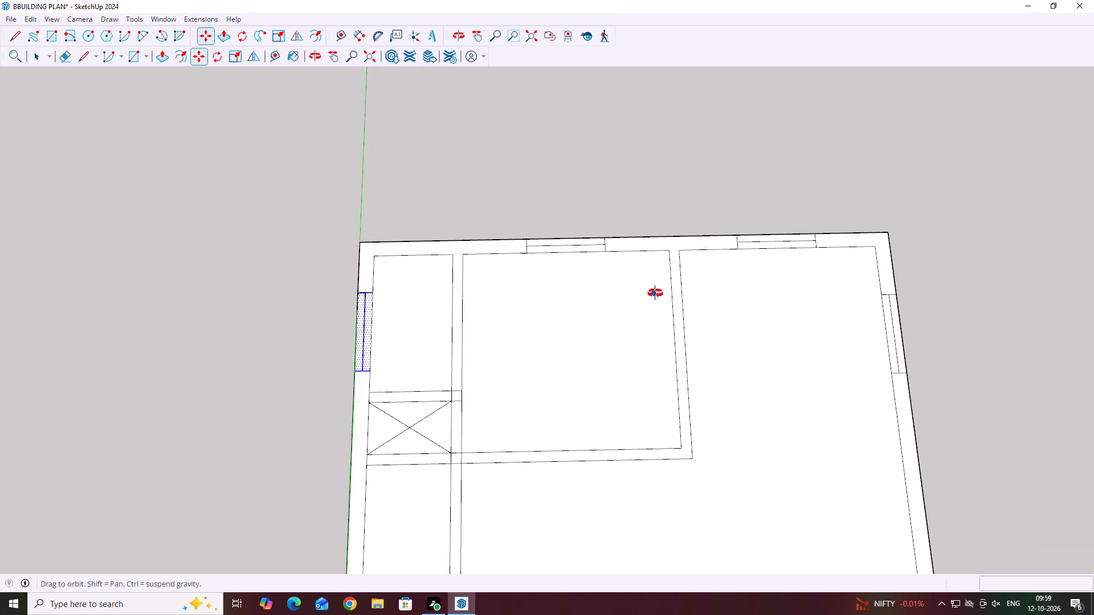
{"action": "middle_click_drag", "start_coordinate": [655, 293], "coordinate": [665, 253]}
{"action": "middle_click_drag", "start_coordinate": [464, 240], "coordinate": [464, 190]}
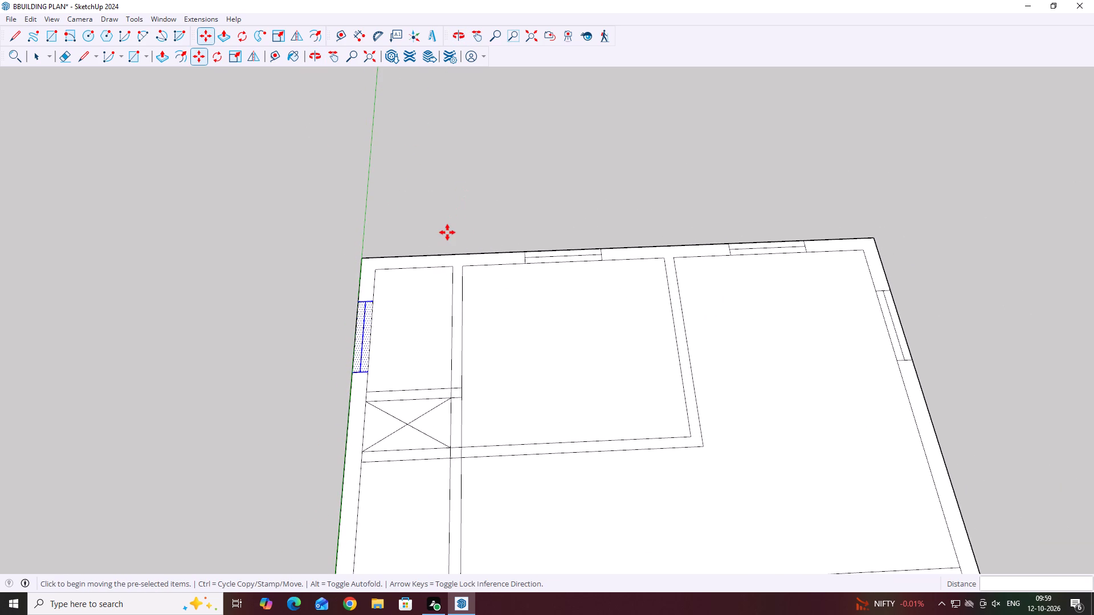
{"action": "key", "text": "space"}
{"action": "left_click", "coordinate": [436, 228]}
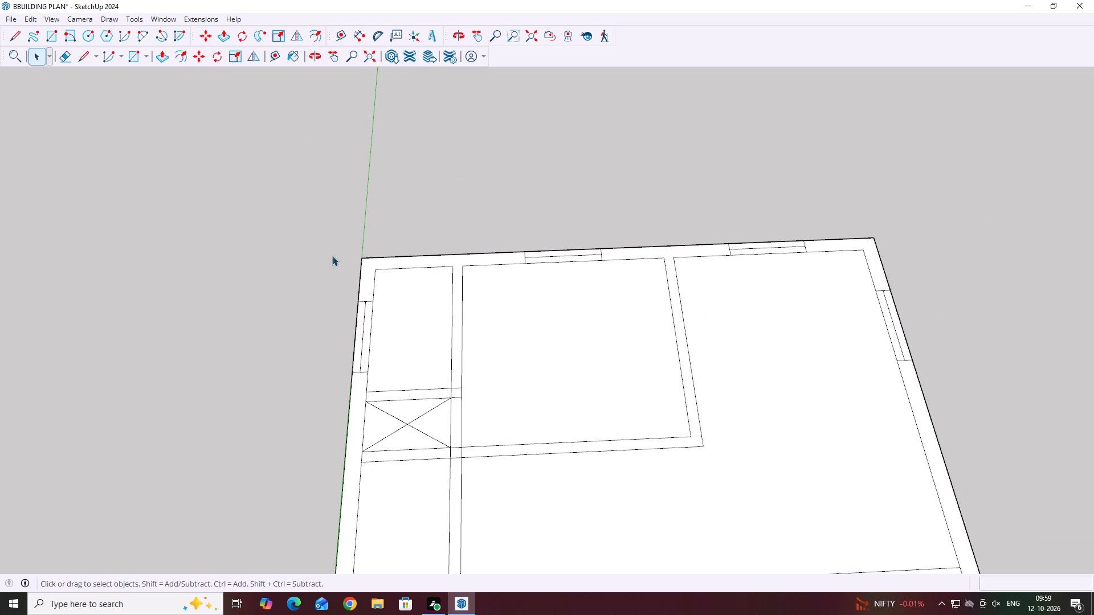
Examine the window markings in the back and both outer side walls, checking their placement against the rooms.
{"action": "scroll", "coordinate": [334, 260], "scroll_direction": "down", "scroll_amount": 5}
{"action": "middle_click_drag", "start_coordinate": [846, 354], "coordinate": [779, 409]}
{"action": "scroll", "coordinate": [696, 327], "scroll_direction": "up", "scroll_amount": 1}
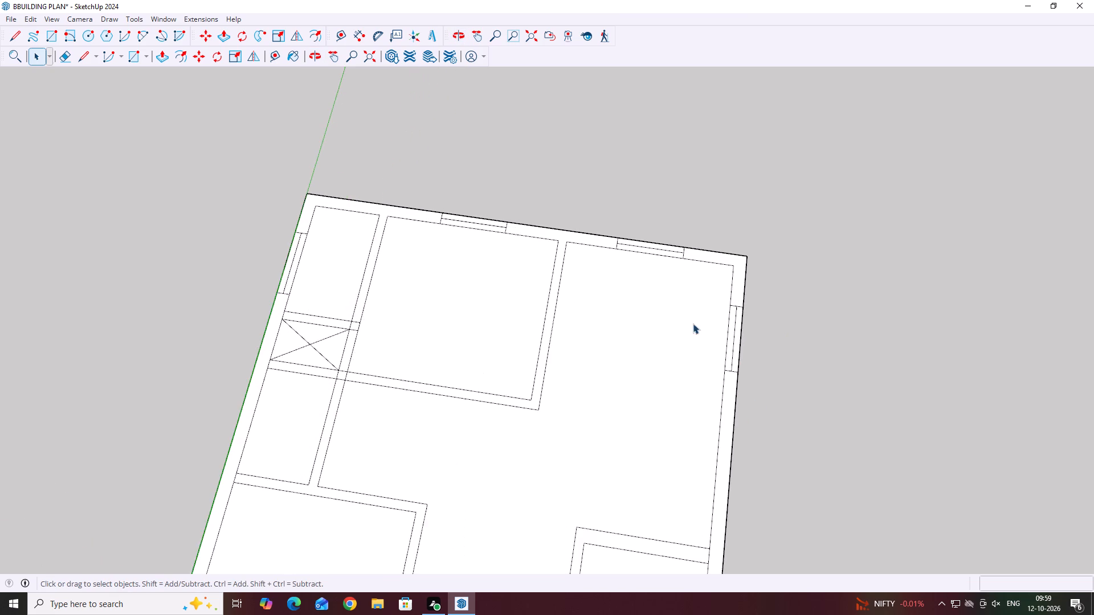
{"action": "scroll", "coordinate": [693, 323], "scroll_direction": "up", "scroll_amount": 2}
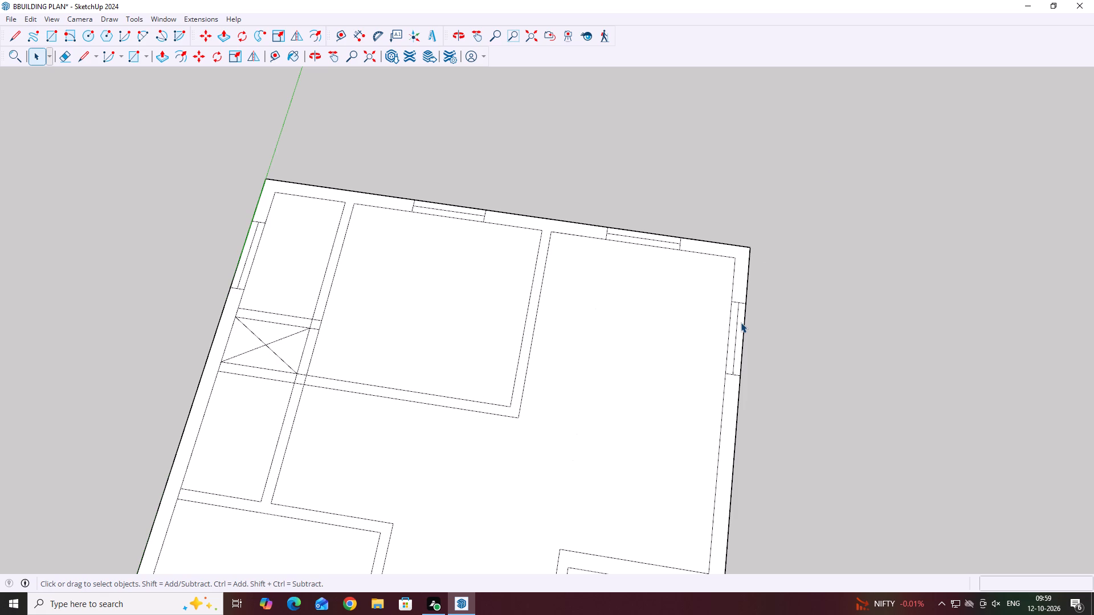
{"action": "scroll", "coordinate": [299, 266], "scroll_direction": "down", "scroll_amount": 2}
{"action": "middle_click_drag", "start_coordinate": [293, 300], "coordinate": [424, 275]}
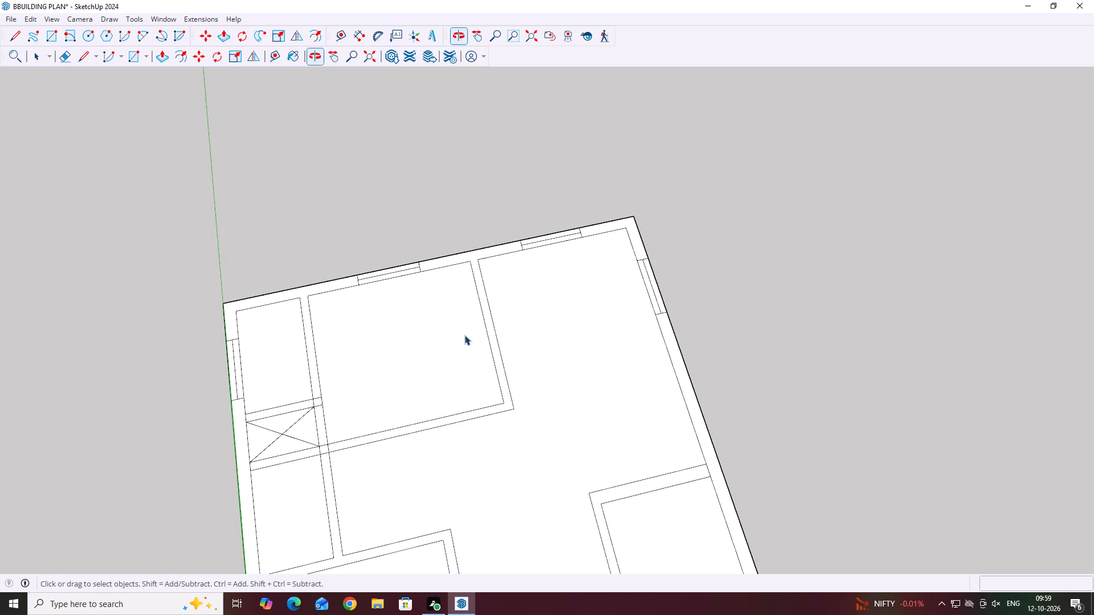
{"action": "middle_click_drag", "start_coordinate": [446, 318], "coordinate": [414, 217]}
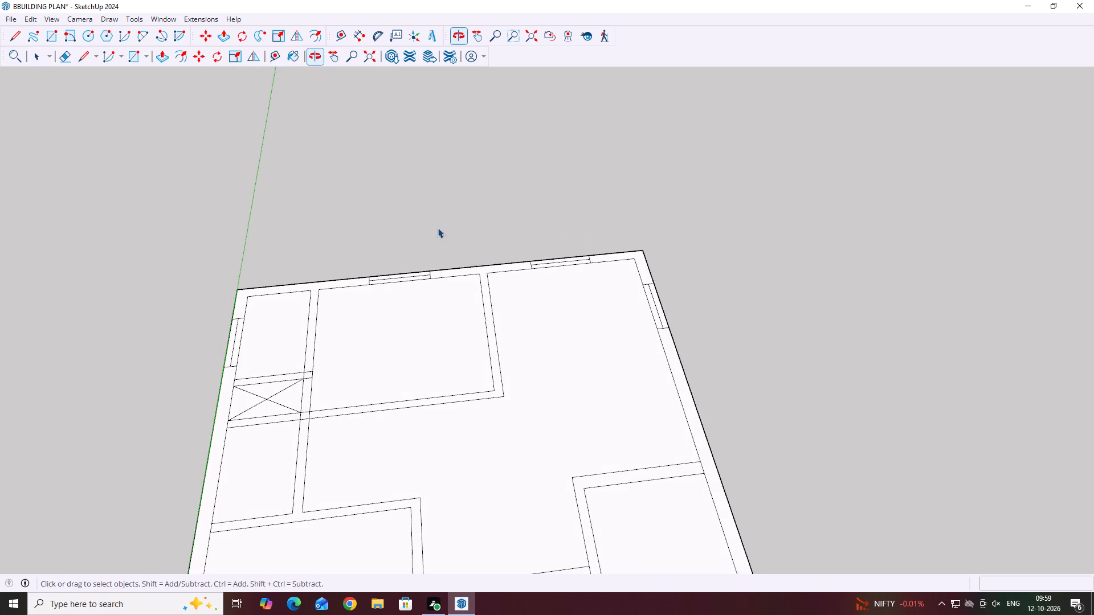
{"action": "scroll", "coordinate": [675, 338], "scroll_direction": "down", "scroll_amount": 10}
{"action": "middle_click_drag", "start_coordinate": [804, 342], "coordinate": [778, 408]}
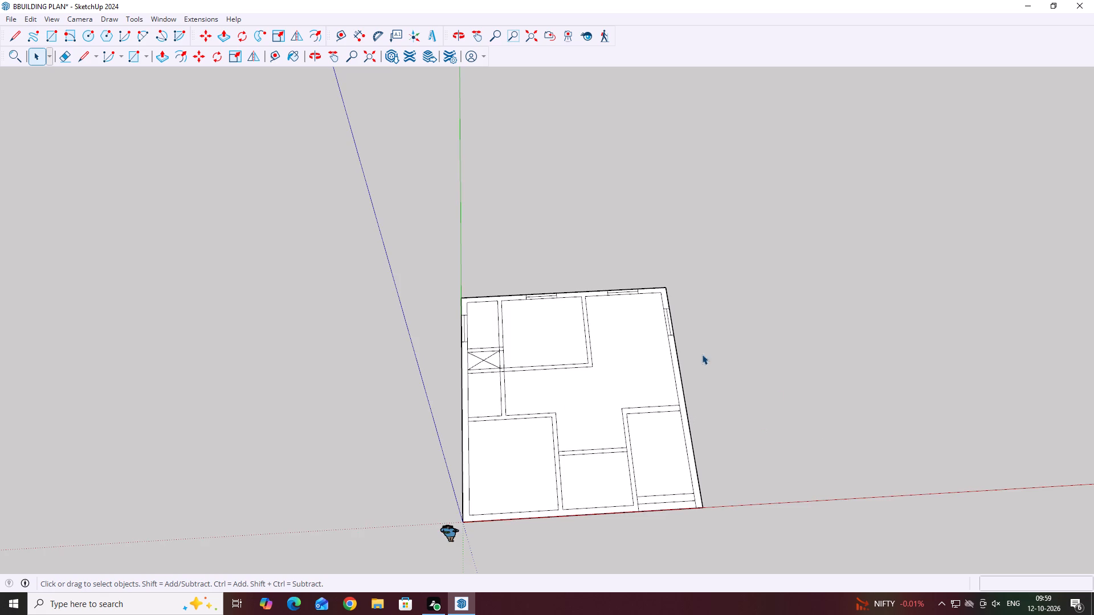
Copy the window marking in the side wall opposite the green axis 17' 9 3/8" along that wall to the front corner room's wall midpoint.
{"action": "scroll", "coordinate": [683, 345], "scroll_direction": "up", "scroll_amount": 3}
{"action": "scroll", "coordinate": [651, 300], "scroll_direction": "up", "scroll_amount": 7}
{"action": "middle_click_drag", "start_coordinate": [662, 292], "coordinate": [638, 340]}
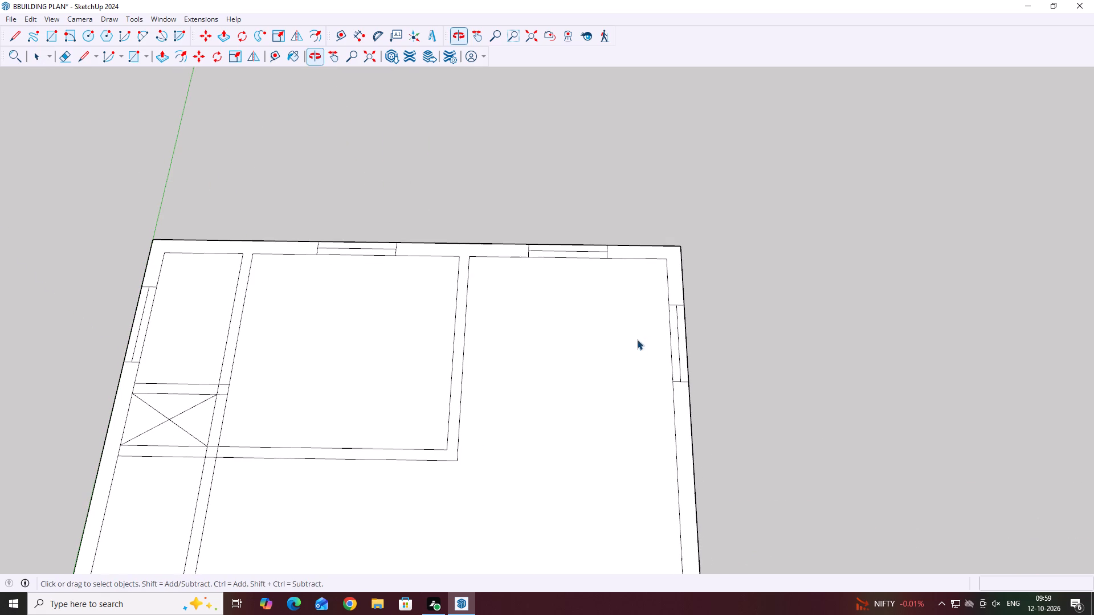
{"action": "left_click_drag", "start_coordinate": [657, 282], "coordinate": [718, 423]}
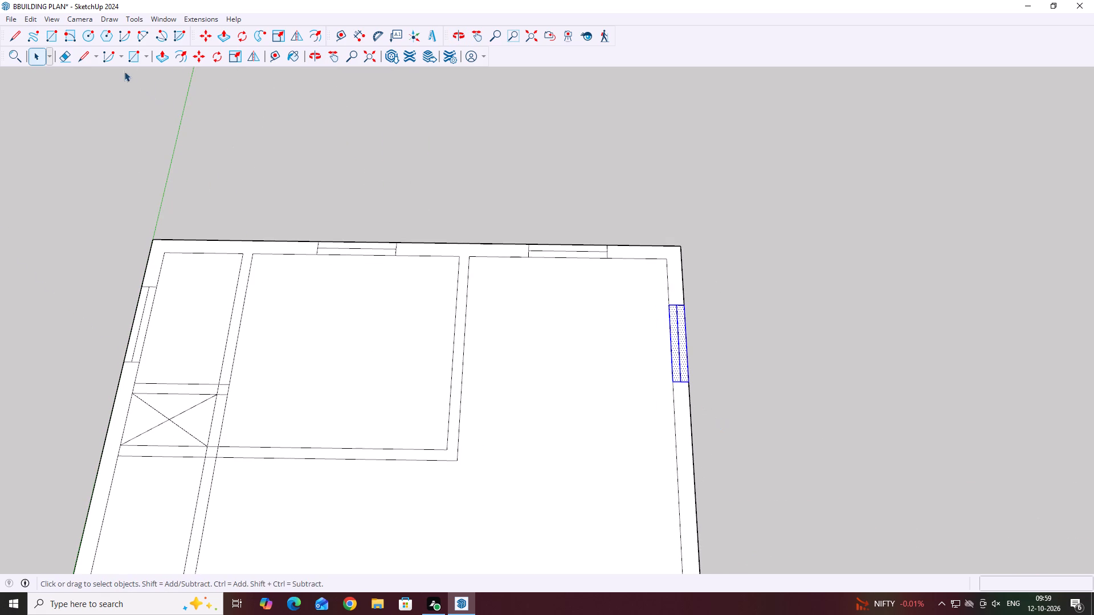
{"action": "left_click", "coordinate": [202, 55]}
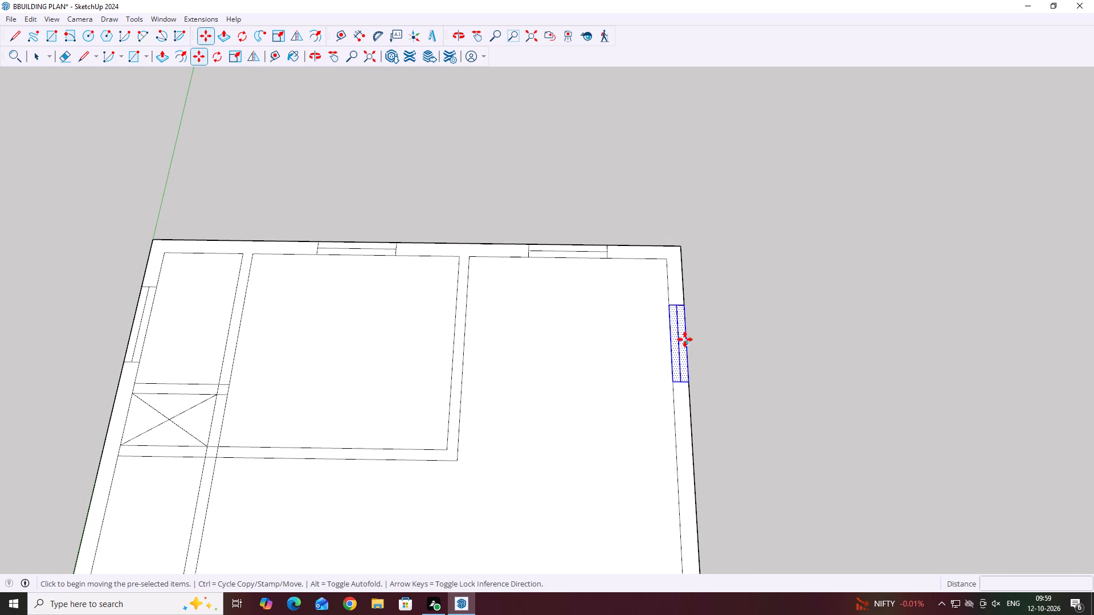
{"action": "left_click", "coordinate": [671, 342]}
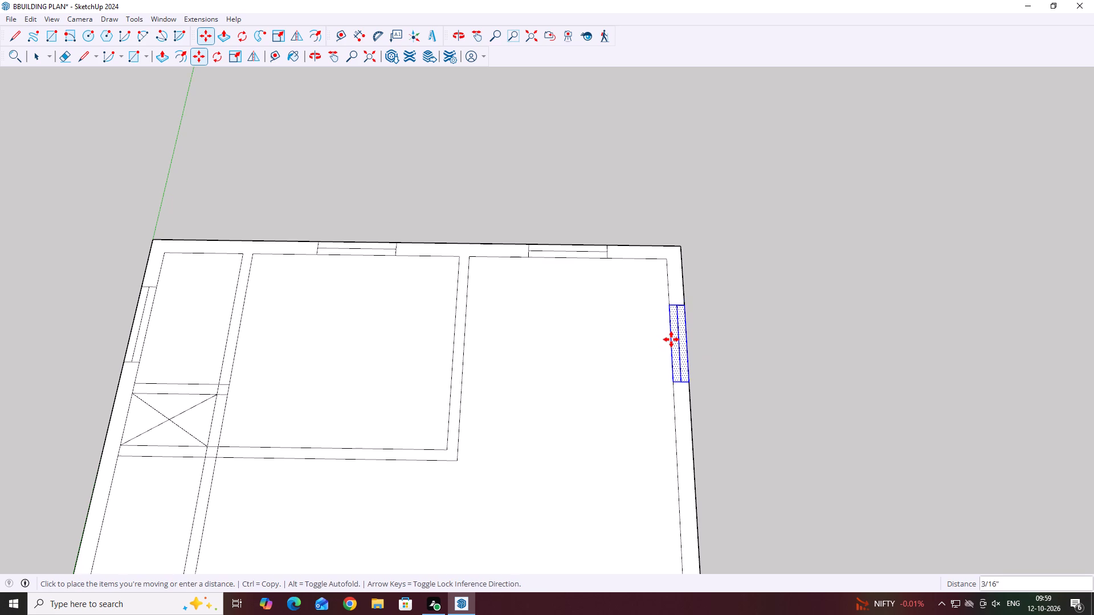
{"action": "scroll", "coordinate": [671, 339], "scroll_direction": "down", "scroll_amount": 11}
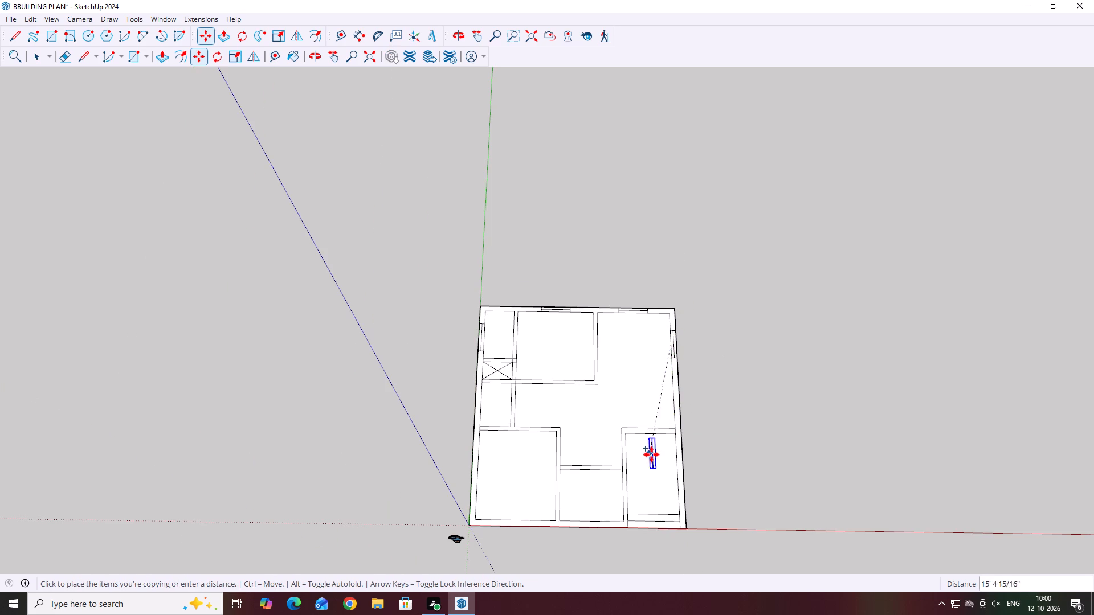
{"action": "scroll", "coordinate": [679, 478], "scroll_direction": "up", "scroll_amount": 3}
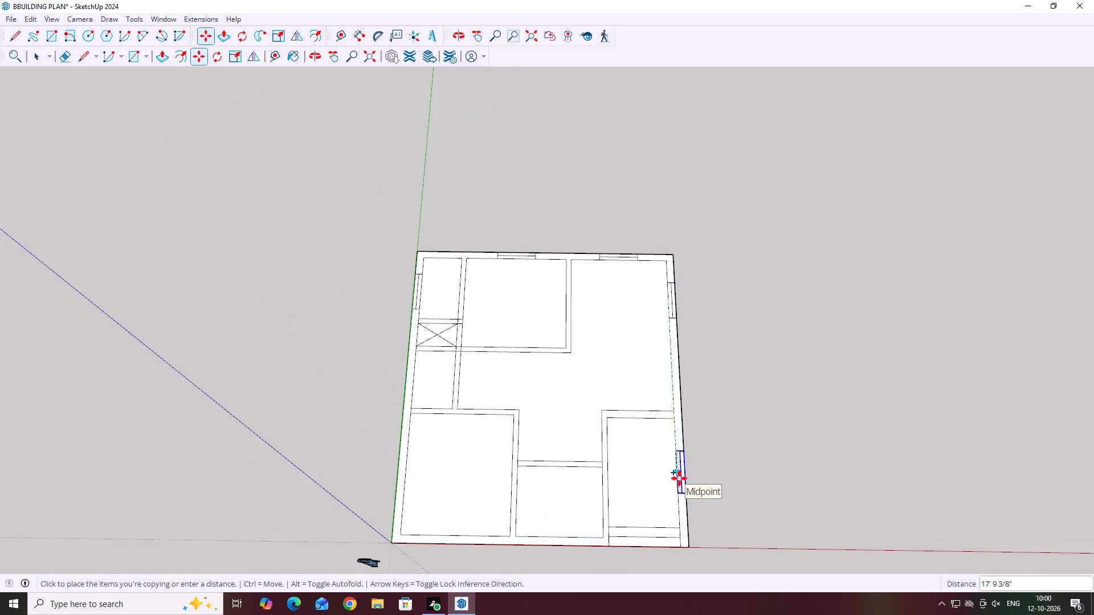
{"action": "left_click", "coordinate": [680, 474]}
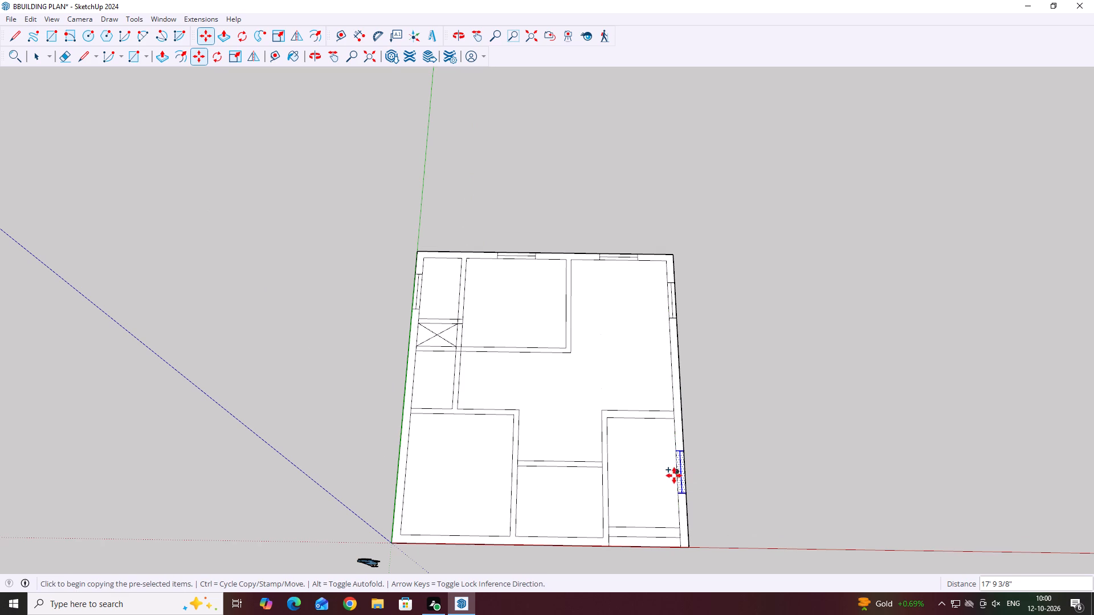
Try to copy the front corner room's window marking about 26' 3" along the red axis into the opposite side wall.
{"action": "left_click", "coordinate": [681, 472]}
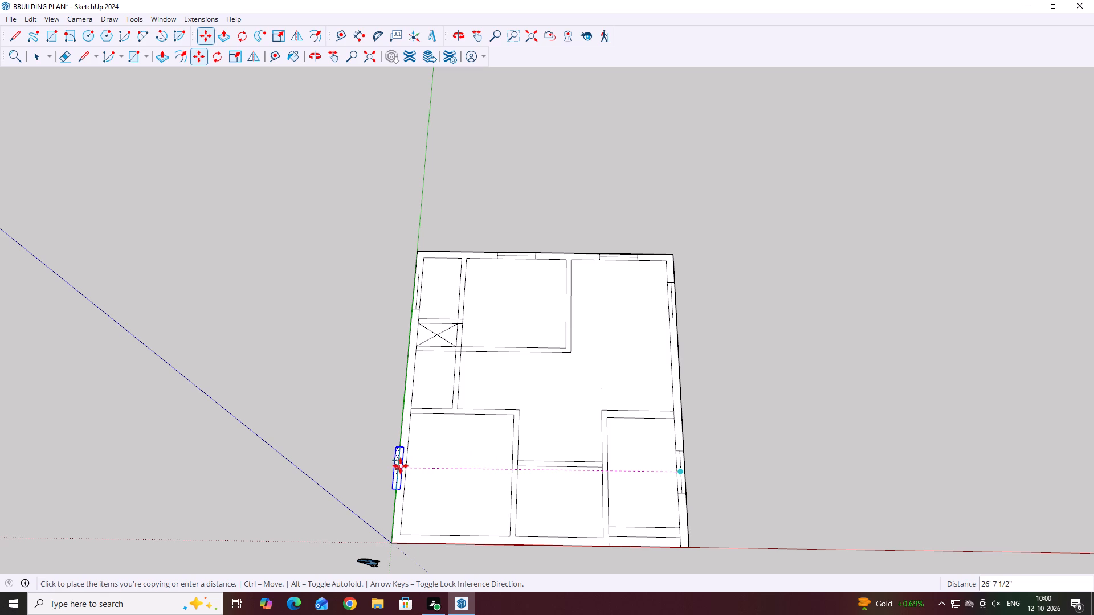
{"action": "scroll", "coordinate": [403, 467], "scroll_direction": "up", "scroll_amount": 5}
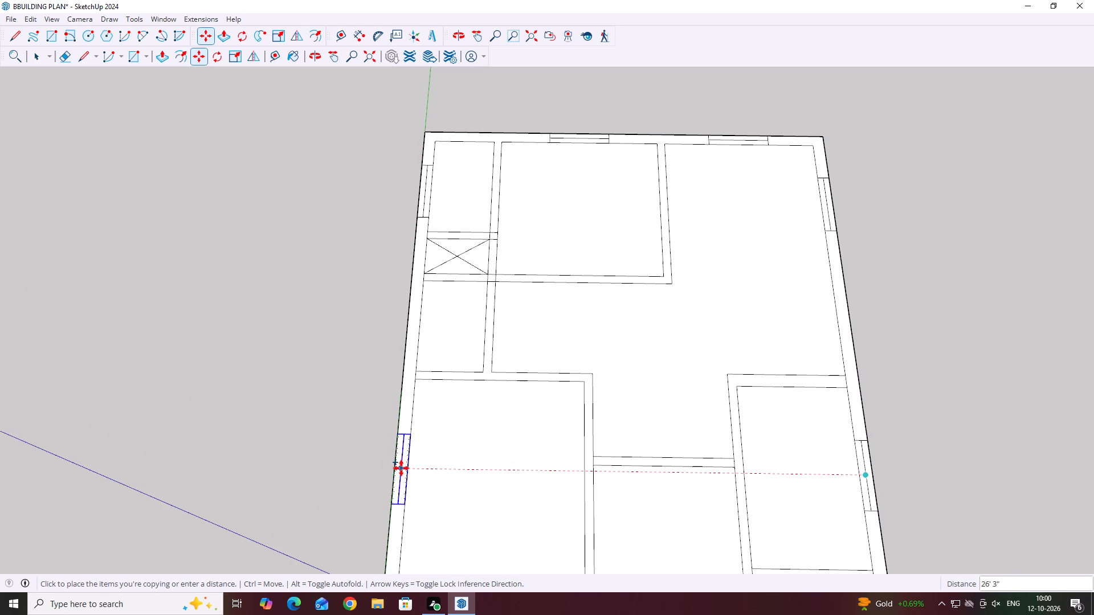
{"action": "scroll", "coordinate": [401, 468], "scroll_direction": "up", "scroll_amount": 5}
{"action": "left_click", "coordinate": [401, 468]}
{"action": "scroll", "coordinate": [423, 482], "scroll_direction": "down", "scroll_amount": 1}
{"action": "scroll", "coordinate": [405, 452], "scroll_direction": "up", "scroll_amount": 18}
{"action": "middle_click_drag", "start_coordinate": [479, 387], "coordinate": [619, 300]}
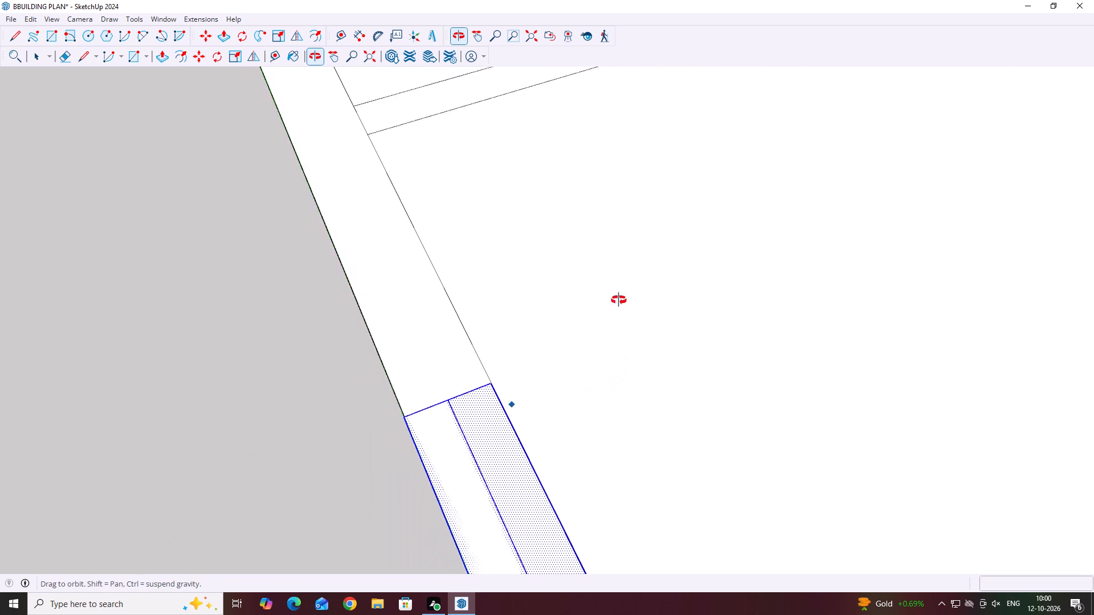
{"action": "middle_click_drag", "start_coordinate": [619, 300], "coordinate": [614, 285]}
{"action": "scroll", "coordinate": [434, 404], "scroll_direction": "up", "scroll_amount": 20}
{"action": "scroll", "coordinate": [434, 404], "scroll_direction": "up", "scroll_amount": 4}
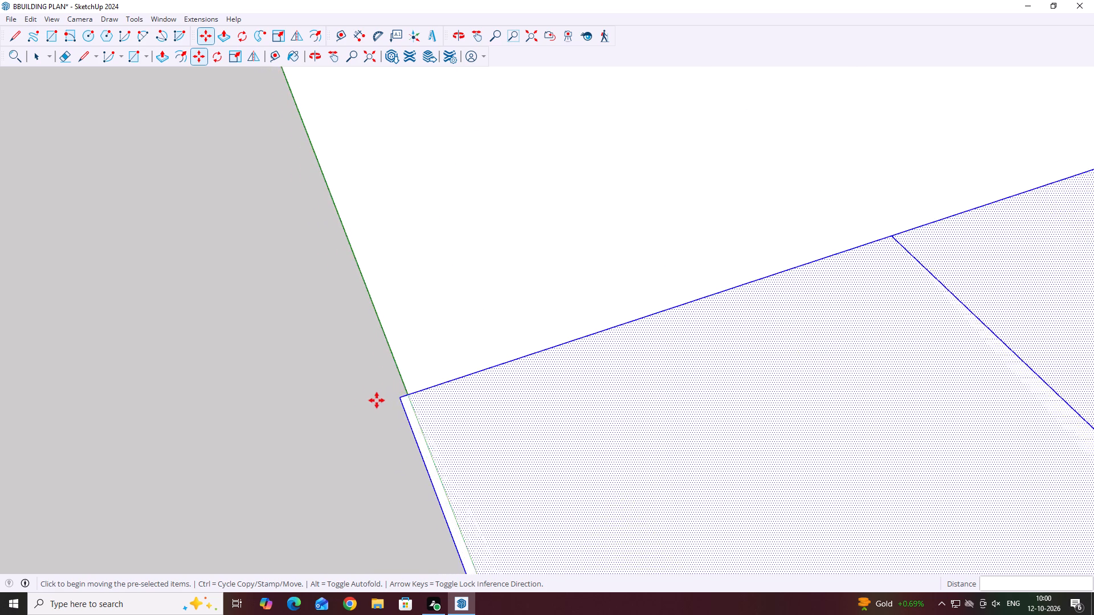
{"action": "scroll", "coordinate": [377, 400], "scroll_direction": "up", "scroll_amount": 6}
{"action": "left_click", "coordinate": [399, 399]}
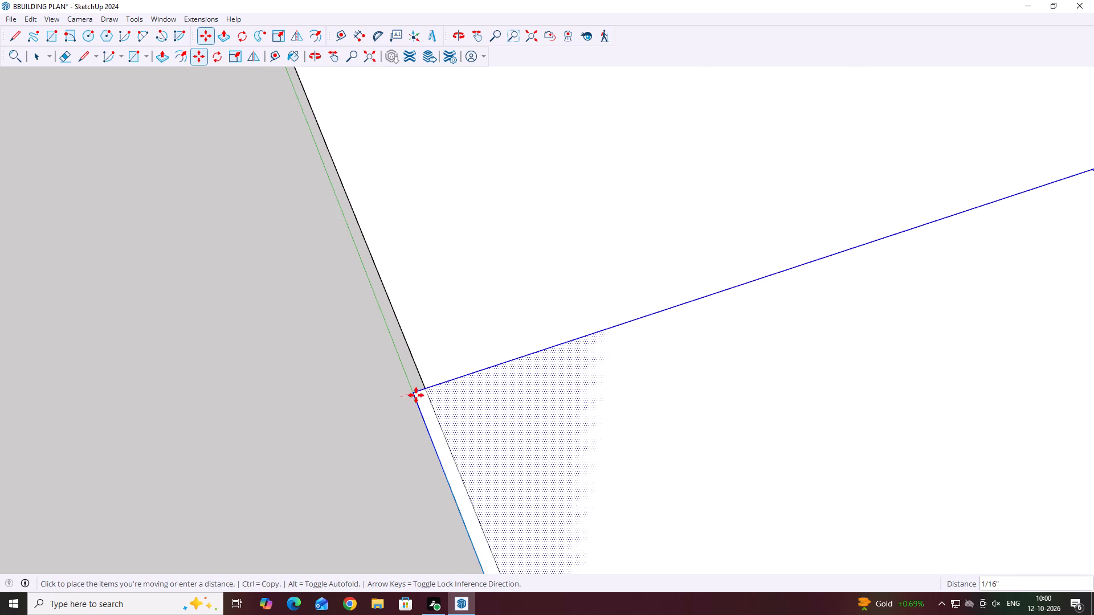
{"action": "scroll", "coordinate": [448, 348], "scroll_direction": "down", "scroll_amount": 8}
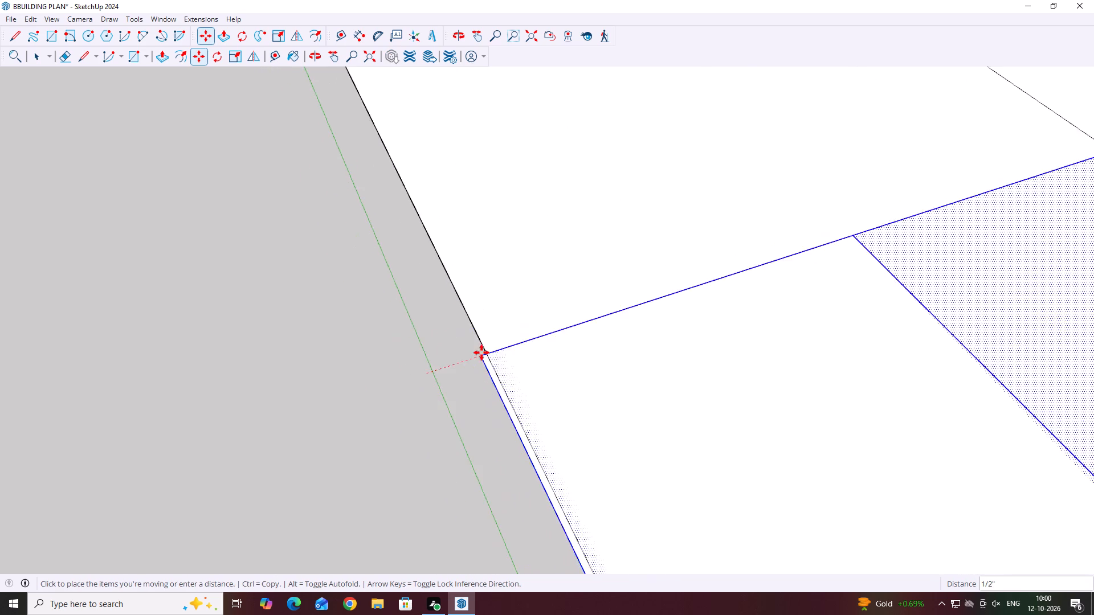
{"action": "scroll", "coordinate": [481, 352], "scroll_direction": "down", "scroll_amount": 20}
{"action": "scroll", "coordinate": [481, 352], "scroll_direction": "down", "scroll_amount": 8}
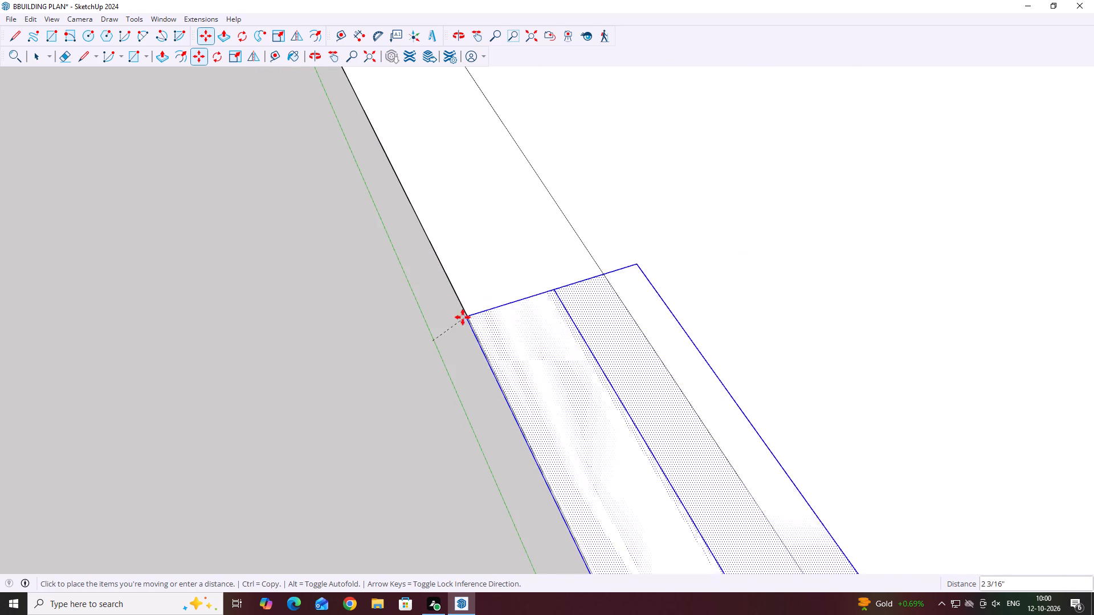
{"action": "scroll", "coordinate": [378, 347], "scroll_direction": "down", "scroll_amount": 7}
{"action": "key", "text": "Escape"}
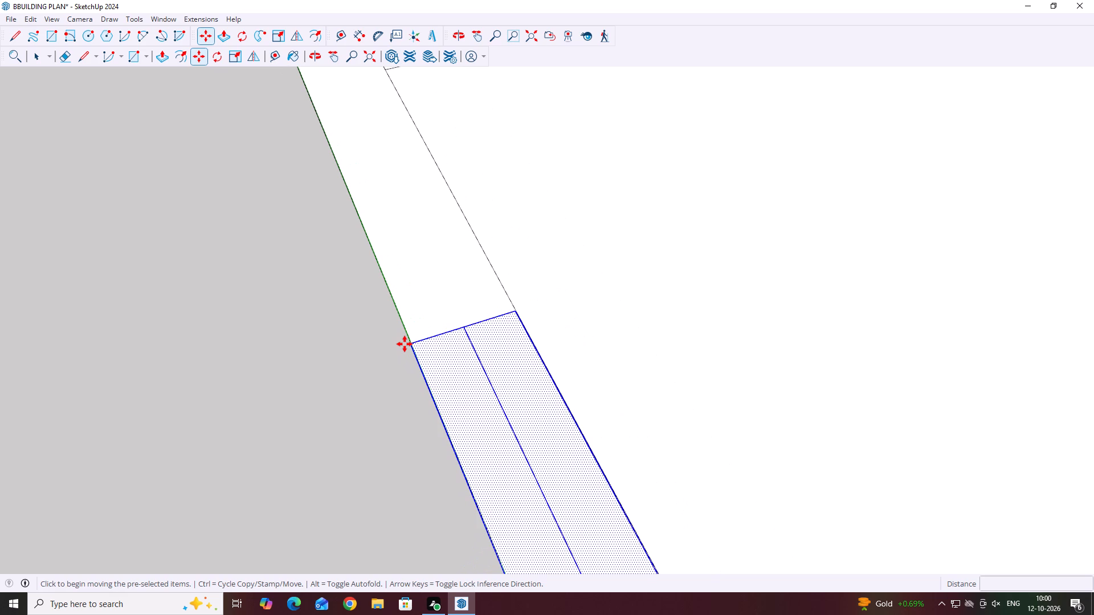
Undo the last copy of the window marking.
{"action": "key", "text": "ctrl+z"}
Delete the centre line and both end lines of the window marking in the green-axis side wall beside the narrow back room.
{"action": "scroll", "coordinate": [456, 337], "scroll_direction": "down", "scroll_amount": 14}
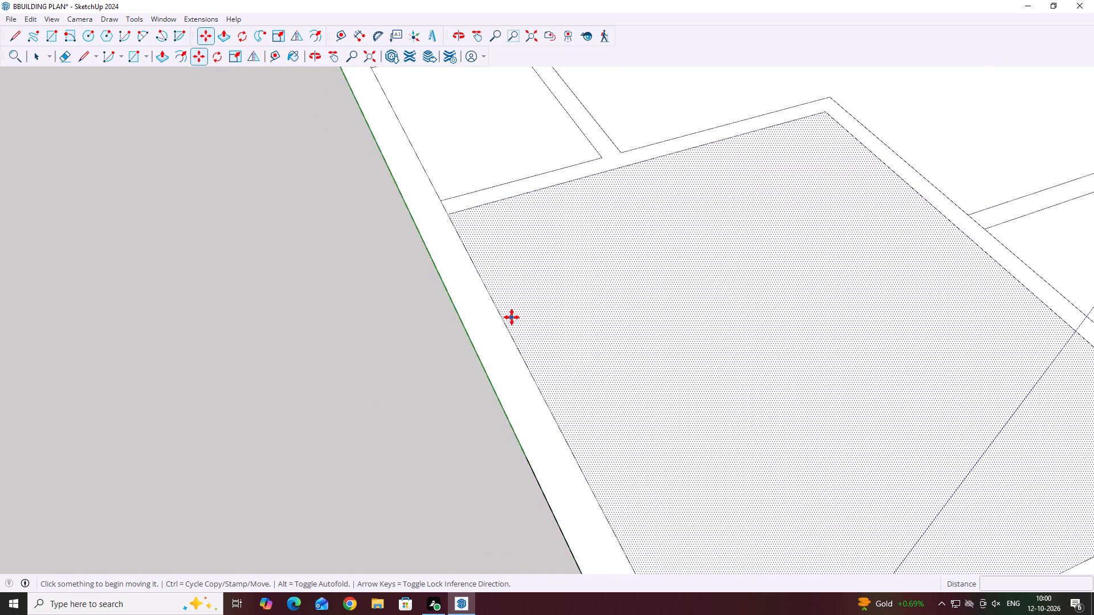
{"action": "scroll", "coordinate": [512, 317], "scroll_direction": "down", "scroll_amount": 16}
{"action": "middle_click", "coordinate": [512, 313]}
{"action": "middle_click_drag", "start_coordinate": [835, 344], "coordinate": [675, 324]}
{"action": "scroll", "coordinate": [663, 387], "scroll_direction": "down", "scroll_amount": 6}
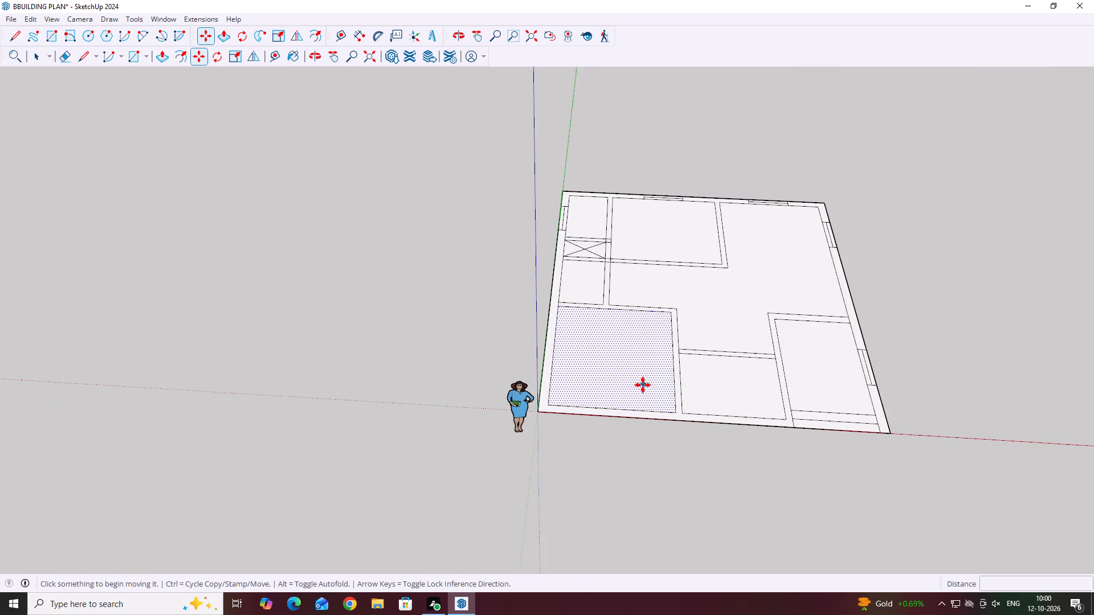
{"action": "middle_click_drag", "start_coordinate": [650, 399], "coordinate": [689, 489]}
{"action": "key", "text": "space"}
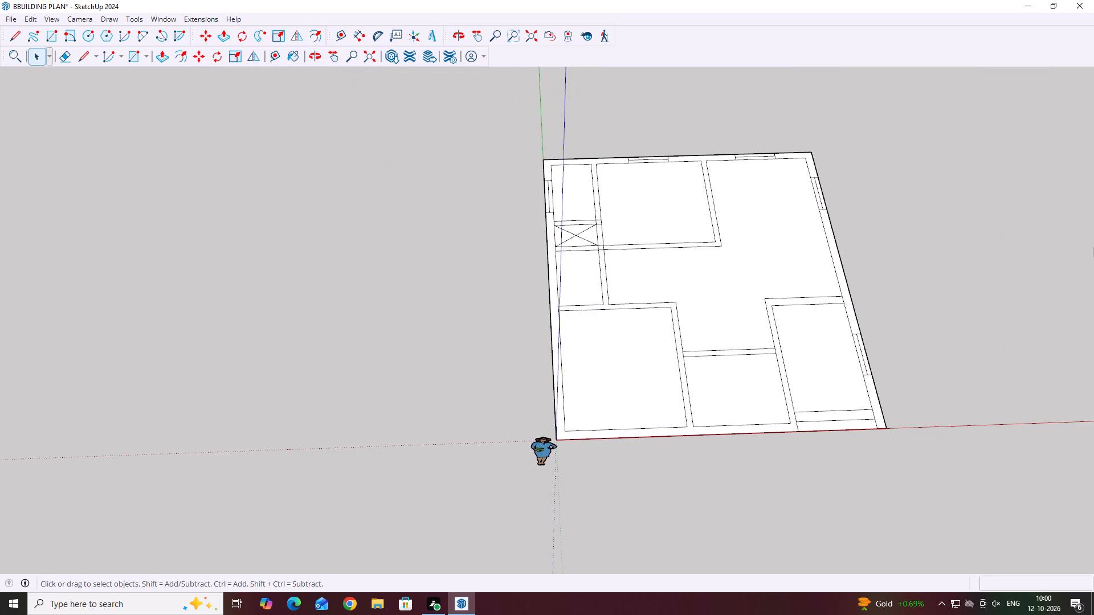
{"action": "scroll", "coordinate": [623, 260], "scroll_direction": "down", "scroll_amount": 1}
{"action": "middle_click_drag", "start_coordinate": [687, 202], "coordinate": [664, 264]}
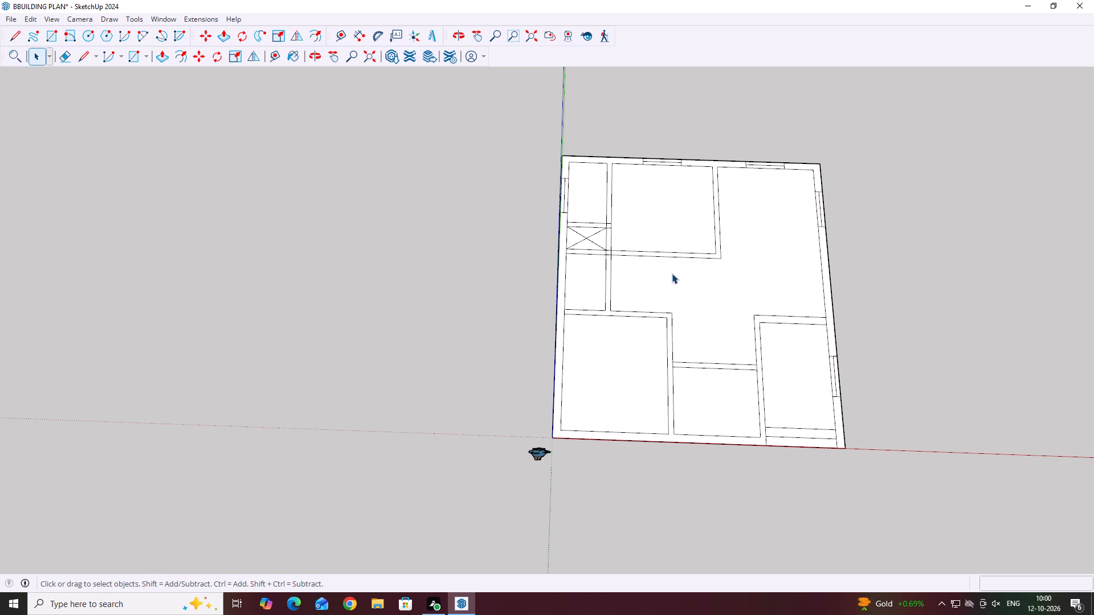
{"action": "scroll", "coordinate": [562, 190], "scroll_direction": "up", "scroll_amount": 1}
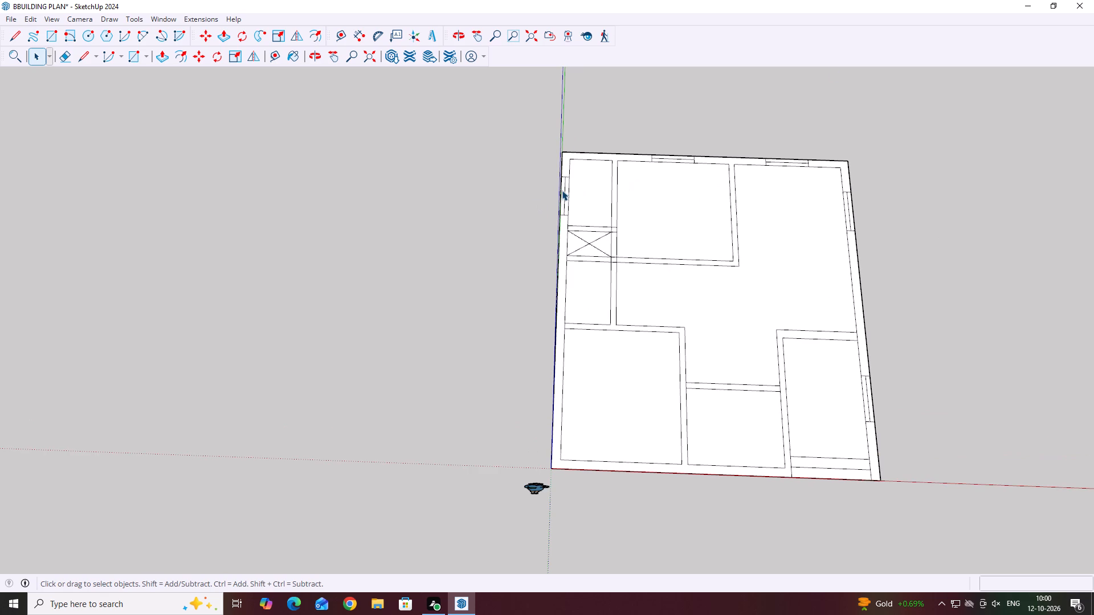
{"action": "scroll", "coordinate": [563, 181], "scroll_direction": "up", "scroll_amount": 9}
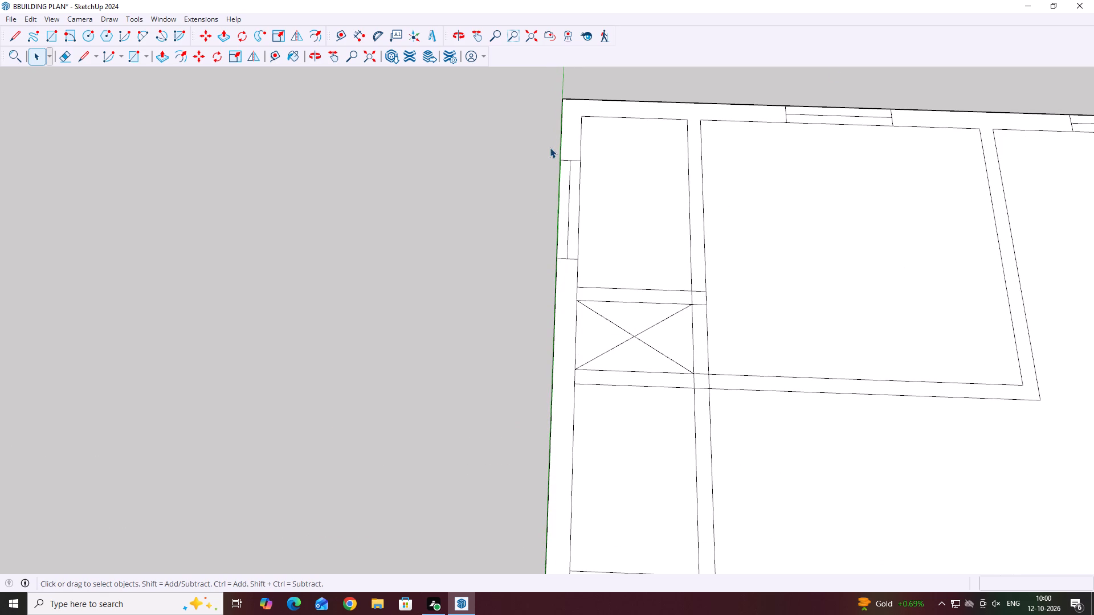
{"action": "left_click", "coordinate": [550, 147]}
{"action": "left_click", "coordinate": [569, 192]}
{"action": "key", "text": "Delete"}
{"action": "left_click", "coordinate": [572, 162]}
{"action": "key", "text": "Delete"}
{"action": "left_click", "coordinate": [567, 259]}
{"action": "key", "text": "Delete"}
Draw a 9" line across the green-axis side wall, about midway along the narrow back room.
{"action": "key", "text": "l"}
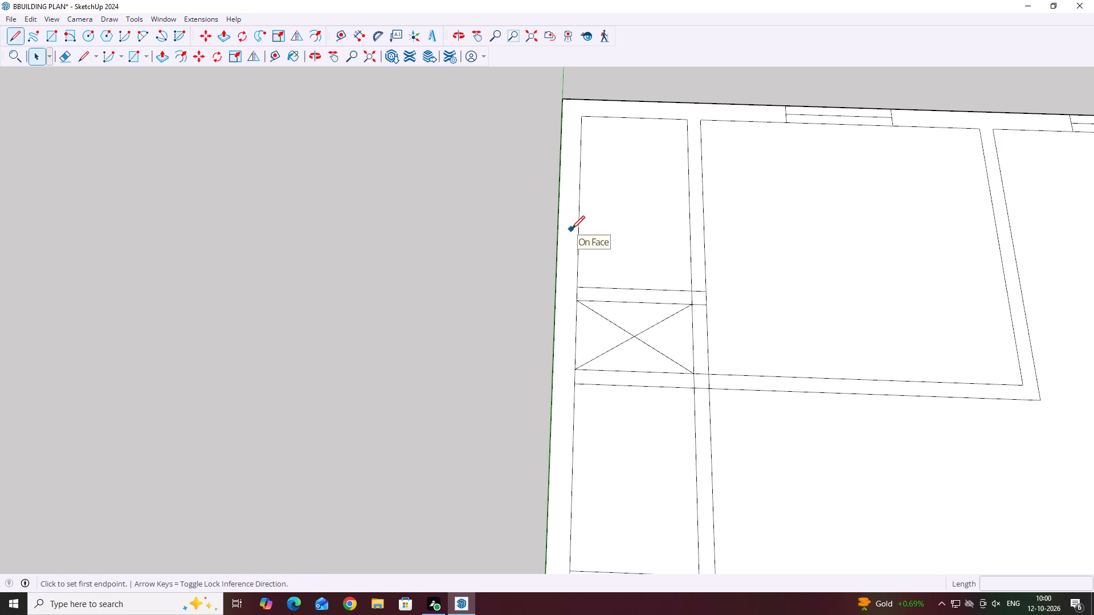
{"action": "left_click", "coordinate": [579, 198]}
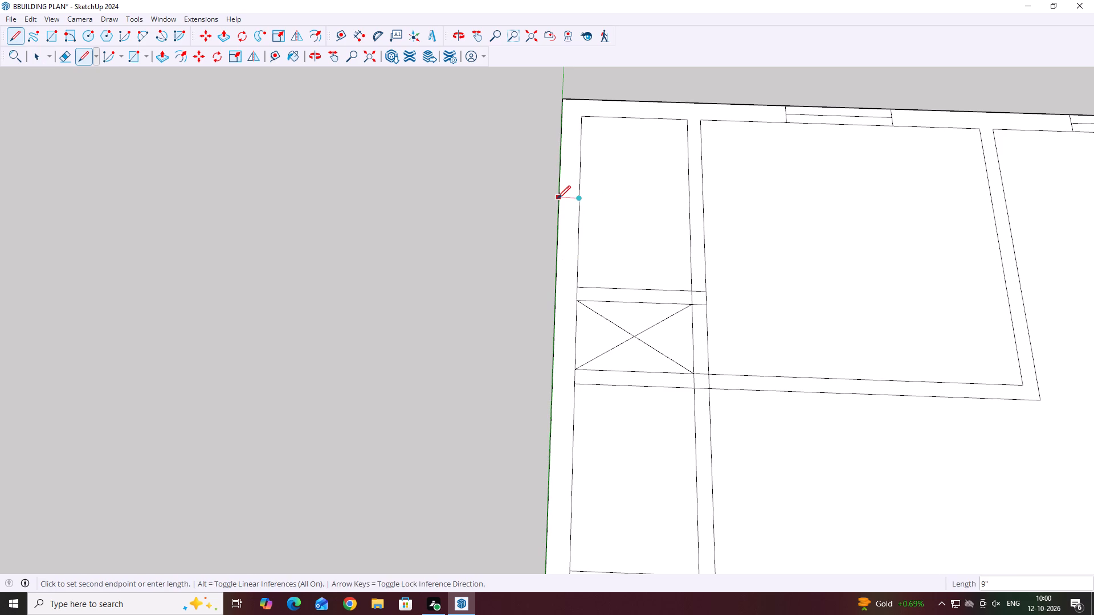
{"action": "left_click", "coordinate": [557, 199]}
{"action": "key", "text": "space"}
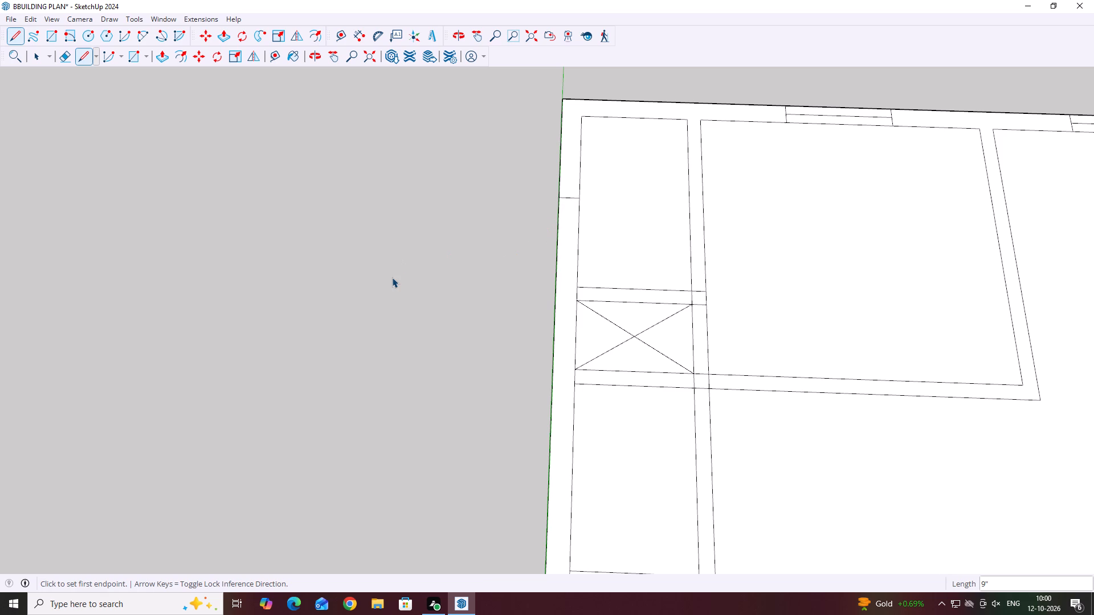
Copy the line across the wall 1' along the green axis towards the back corner.
{"action": "scroll", "coordinate": [564, 190], "scroll_direction": "up", "scroll_amount": 4}
{"action": "left_click", "coordinate": [570, 201]}
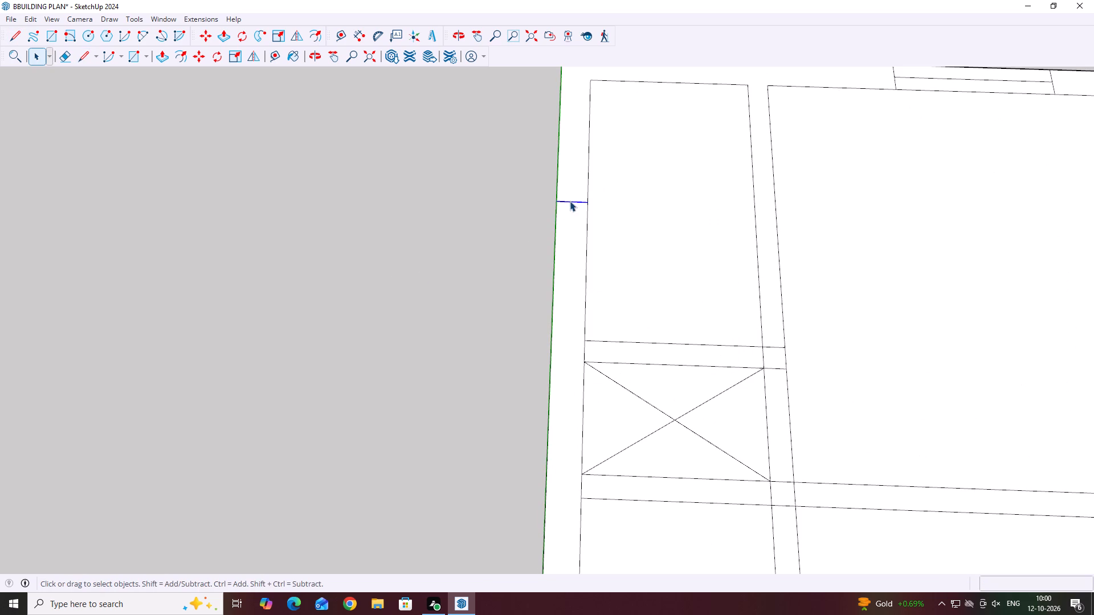
{"action": "key", "text": "m"}
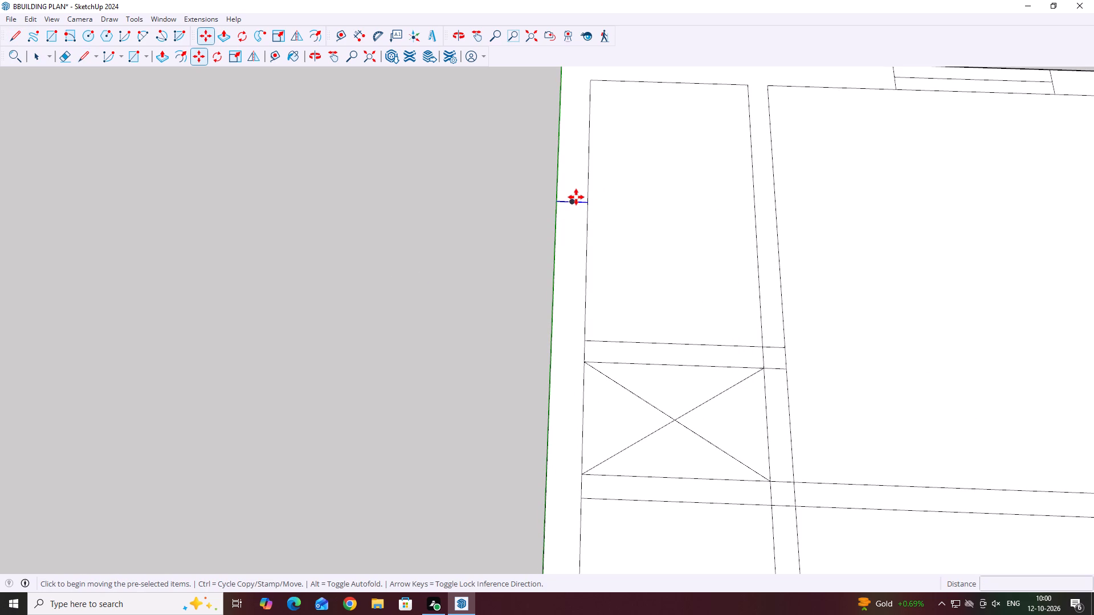
{"action": "left_click", "coordinate": [572, 201]}
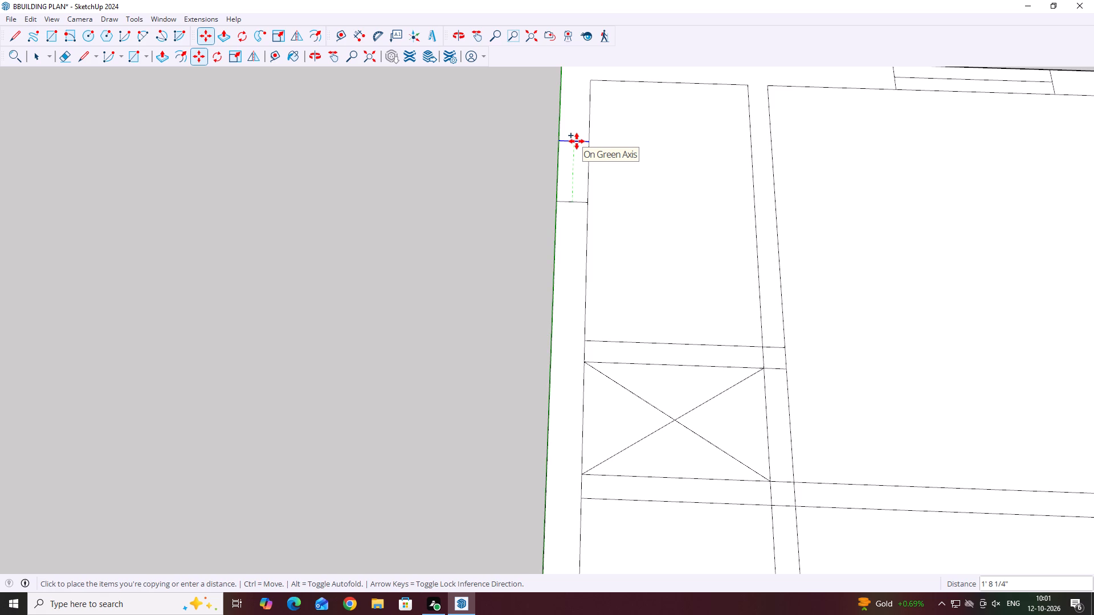
{"action": "type", "text": "1'"}
{"action": "key", "text": "Return"}
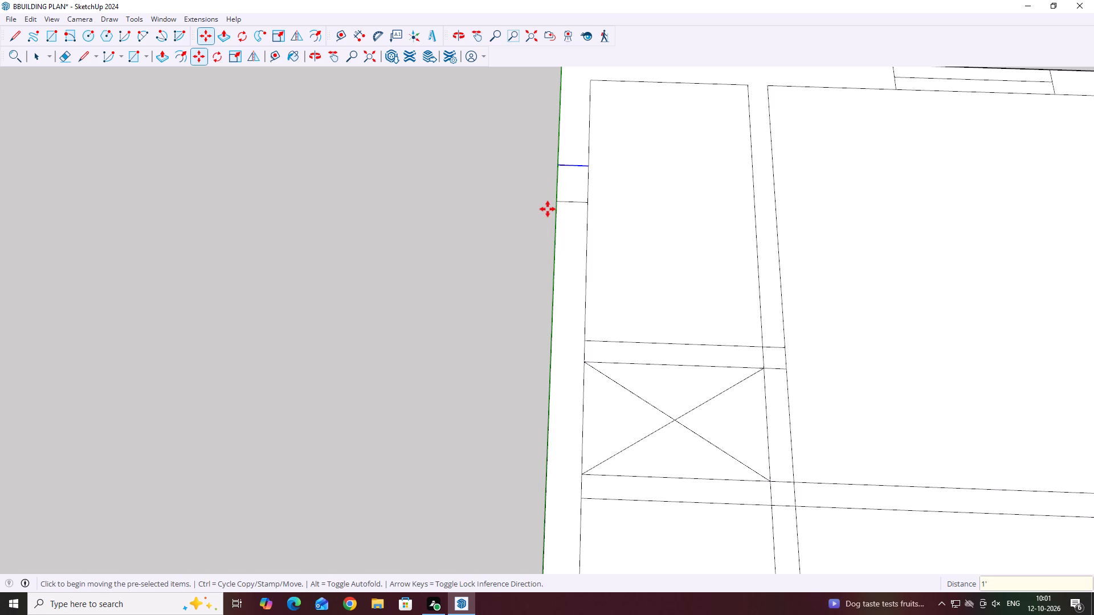
{"action": "key", "text": "space"}
Move the original line across the wall 1' along the green axis towards the front.
{"action": "left_click", "coordinate": [569, 199]}
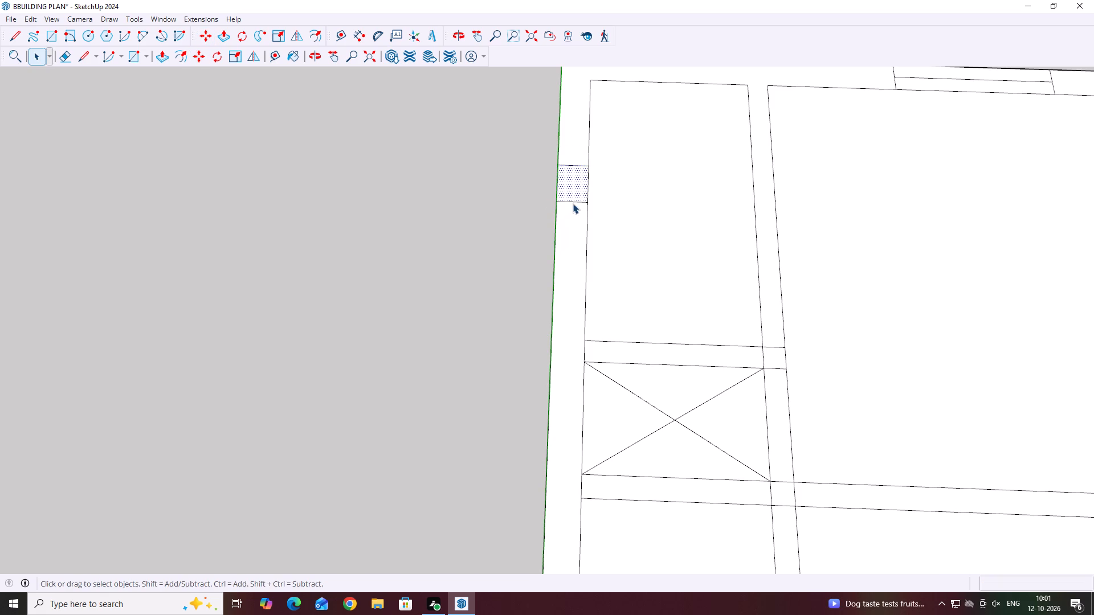
{"action": "left_click", "coordinate": [573, 202]}
{"action": "key", "text": "m"}
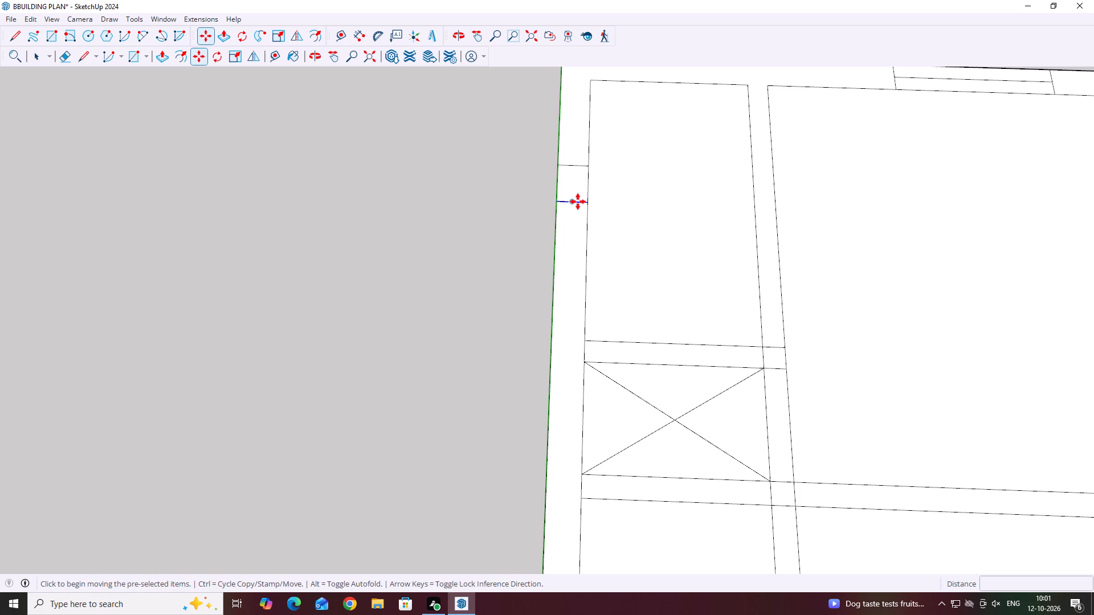
{"action": "left_click", "coordinate": [572, 200]}
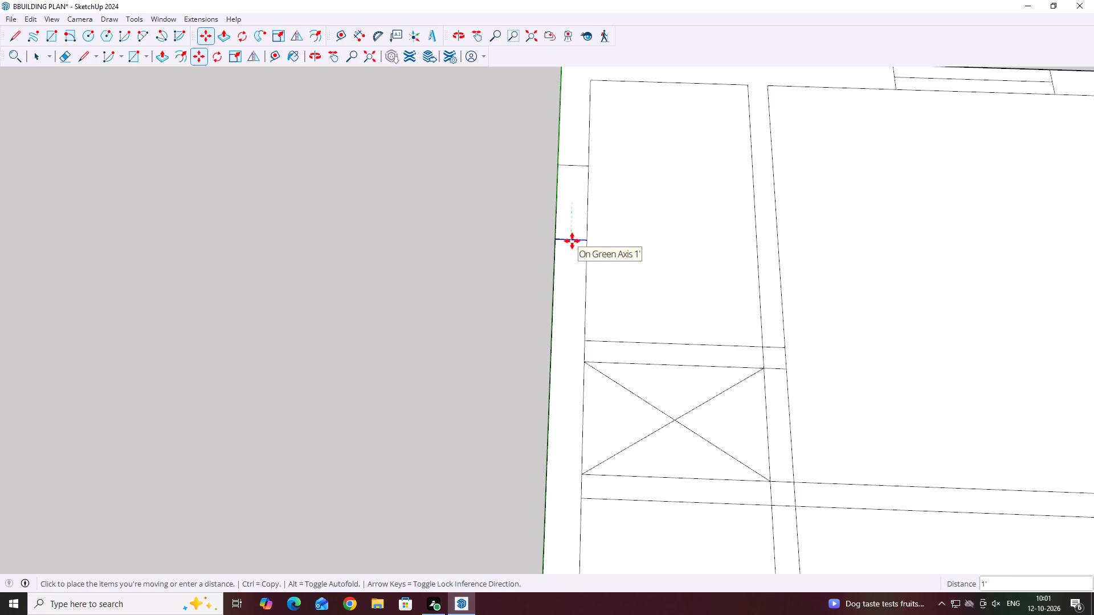
{"action": "left_click", "coordinate": [571, 241]}
{"action": "key", "text": "space"}
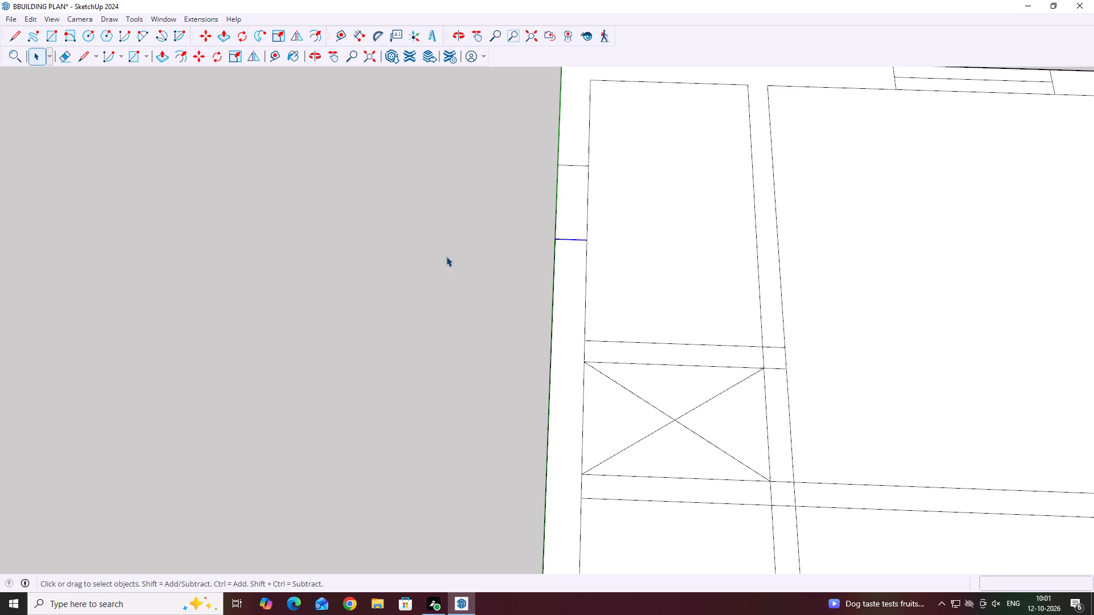
Draw a 2' centre line joining the midpoints of the two lines across the wall, and clear the selection.
{"action": "left_click", "coordinate": [20, 35]}
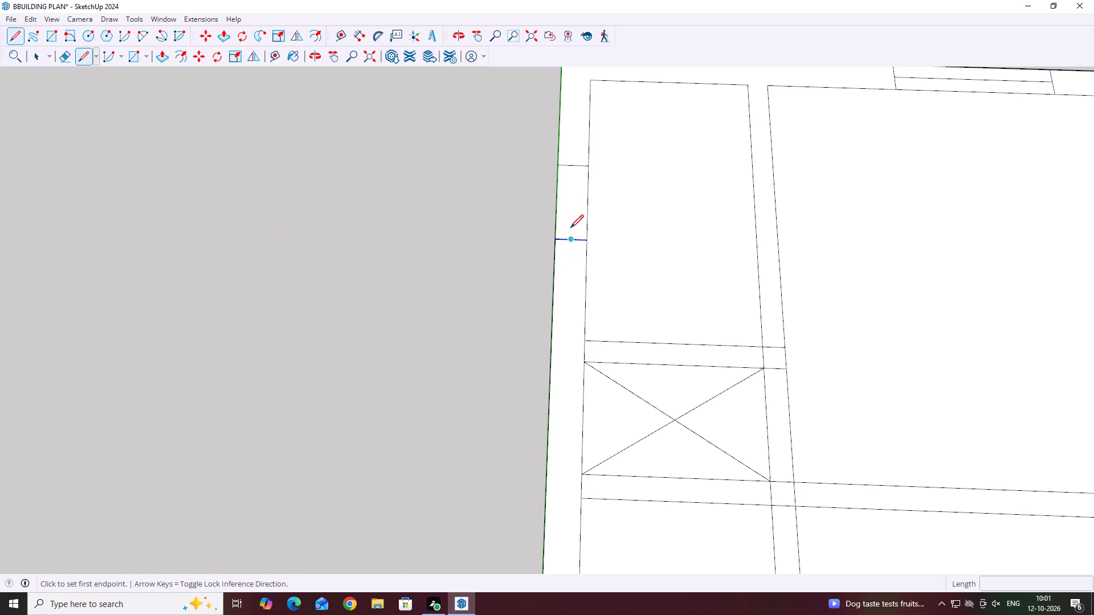
{"action": "left_click_drag", "start_coordinate": [571, 239], "coordinate": [570, 233]}
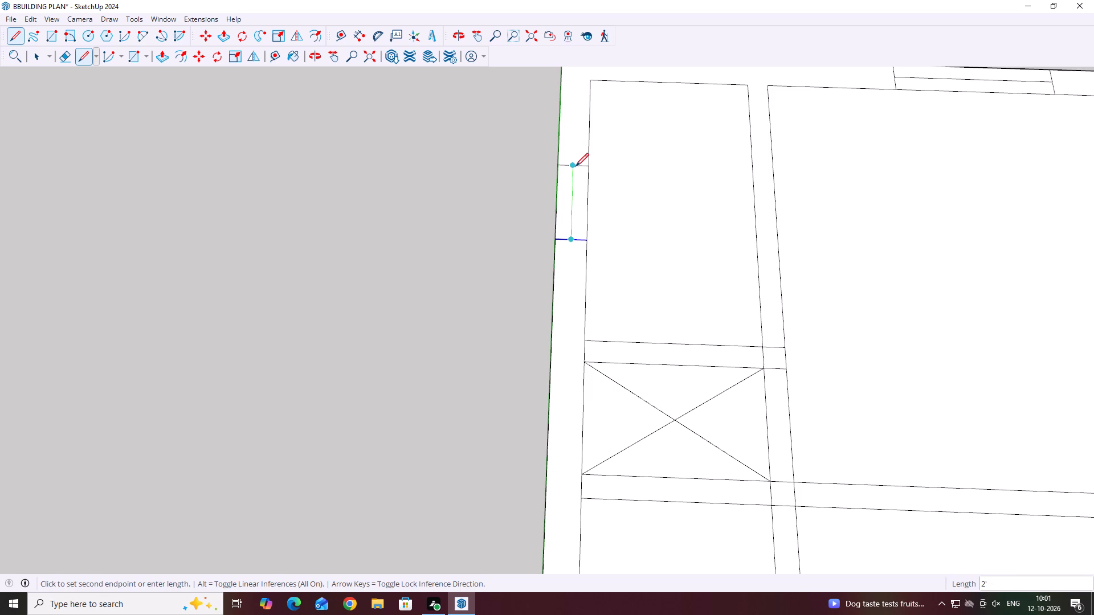
{"action": "left_click", "coordinate": [575, 166]}
{"action": "key", "text": "space"}
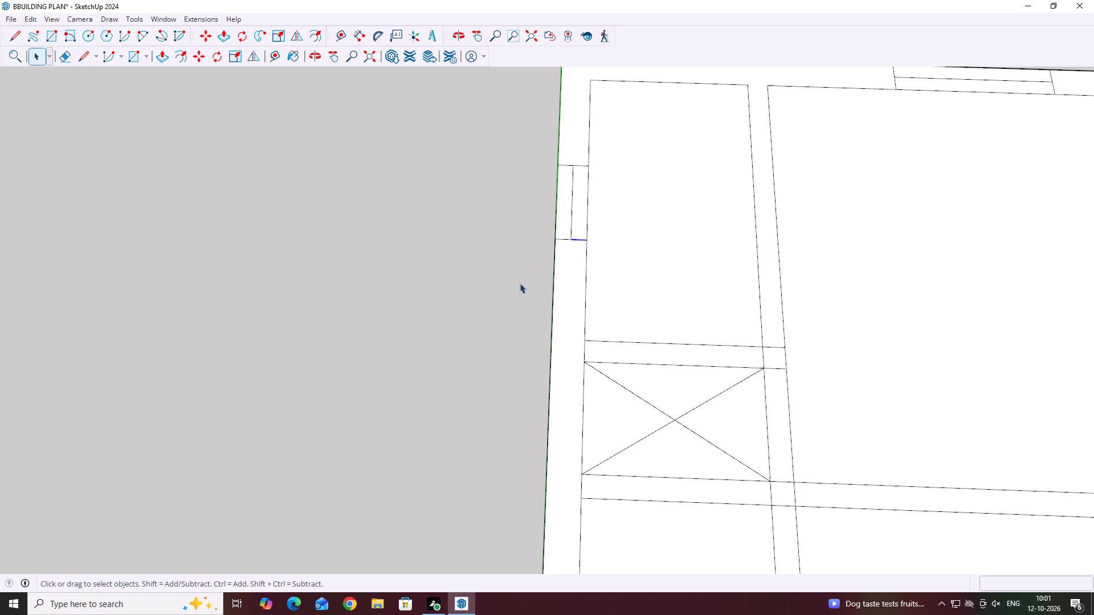
{"action": "left_click", "coordinate": [520, 283]}
Examine the narrow rooms and the crossed shaft along the green-axis side wall, including the new window marking.
{"action": "scroll", "coordinate": [475, 282], "scroll_direction": "down", "scroll_amount": 16}
{"action": "middle_click_drag", "start_coordinate": [873, 397], "coordinate": [460, 278]}
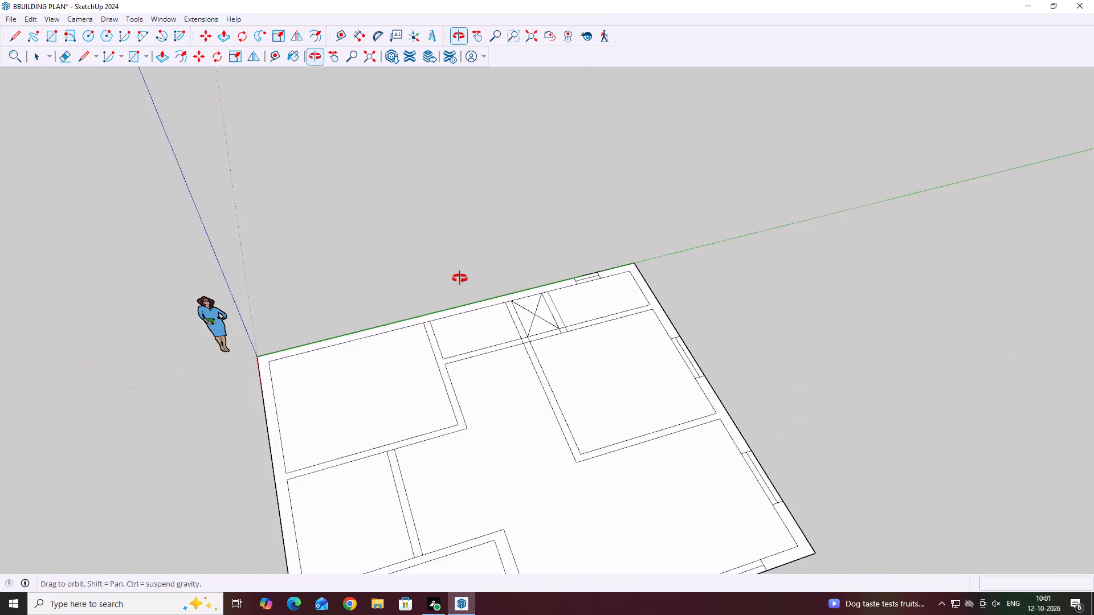
{"action": "middle_click_drag", "start_coordinate": [460, 278], "coordinate": [851, 338]}
{"action": "middle_click_drag", "start_coordinate": [357, 350], "coordinate": [538, 355]}
{"action": "scroll", "coordinate": [594, 343], "scroll_direction": "up", "scroll_amount": 5}
{"action": "middle_click_drag", "start_coordinate": [530, 352], "coordinate": [459, 326]}
{"action": "scroll", "coordinate": [525, 351], "scroll_direction": "up", "scroll_amount": 1}
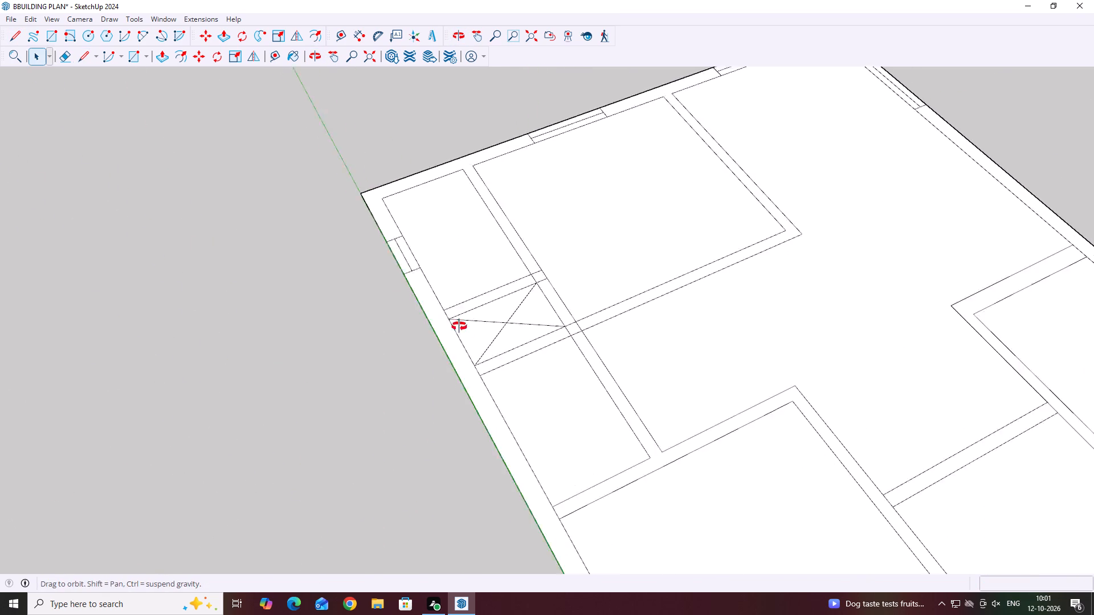
{"action": "middle_click_drag", "start_coordinate": [459, 326], "coordinate": [345, 273]}
{"action": "scroll", "coordinate": [648, 387], "scroll_direction": "down", "scroll_amount": 3}
{"action": "scroll", "coordinate": [473, 369], "scroll_direction": "up", "scroll_amount": 5}
{"action": "middle_click_drag", "start_coordinate": [494, 296], "coordinate": [493, 394]}
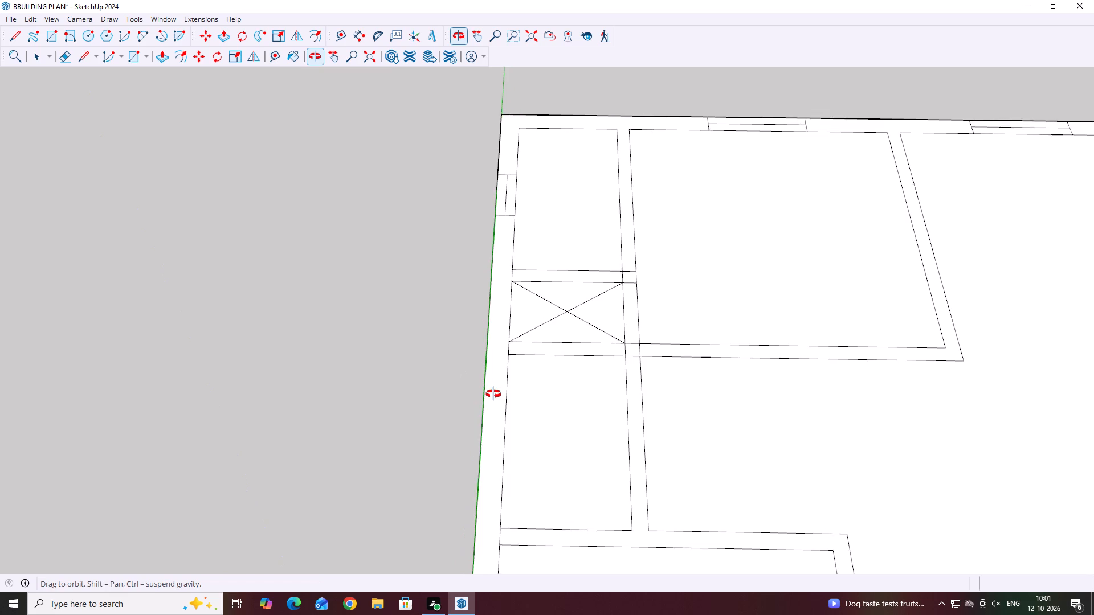
{"action": "middle_click_drag", "start_coordinate": [493, 394], "coordinate": [499, 394]}
{"action": "scroll", "coordinate": [615, 292], "scroll_direction": "up", "scroll_amount": 6}
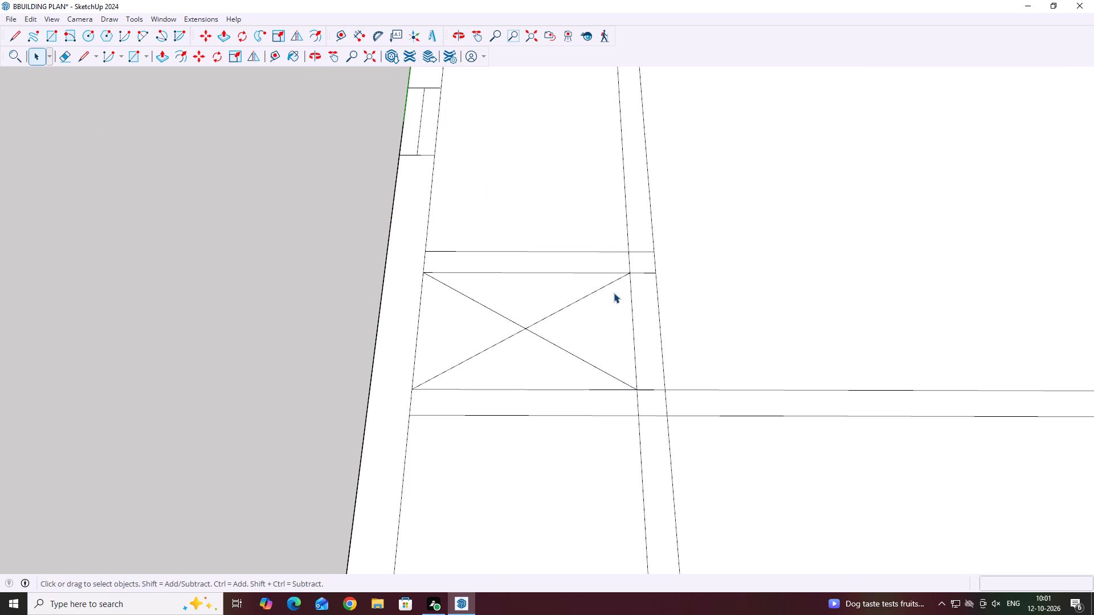
Copy the 2' window marking about 10' along the green-axis side wall, past the crossed shaft to the next narrow room.
{"action": "middle_click_drag", "start_coordinate": [532, 305], "coordinate": [579, 305]}
{"action": "scroll", "coordinate": [590, 302], "scroll_direction": "down", "scroll_amount": 2}
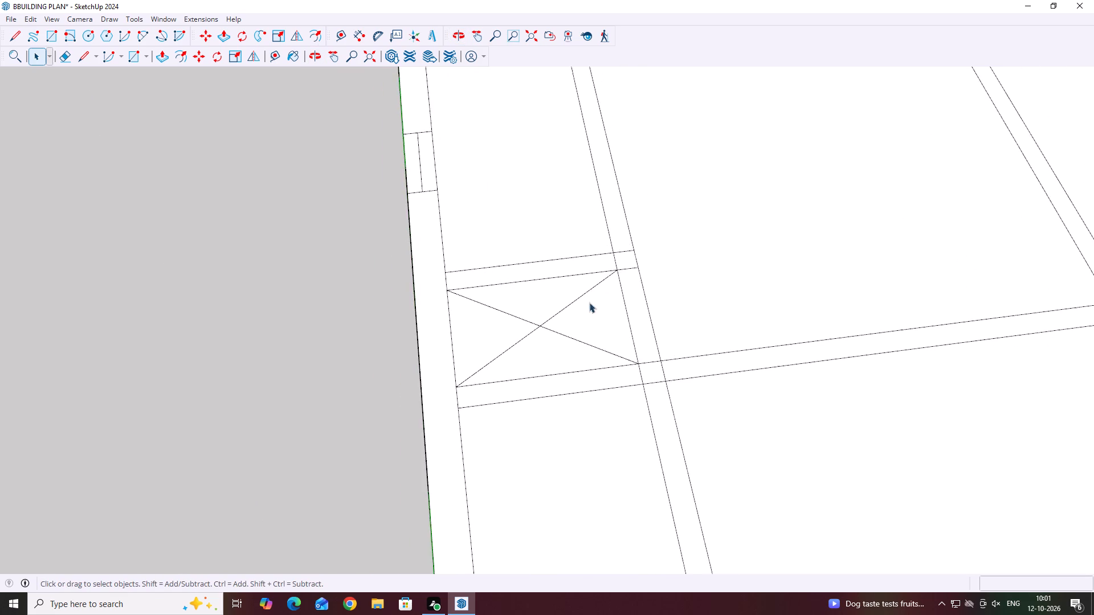
{"action": "scroll", "coordinate": [589, 302], "scroll_direction": "down", "scroll_amount": 4}
{"action": "scroll", "coordinate": [473, 176], "scroll_direction": "up", "scroll_amount": 4}
{"action": "left_click_drag", "start_coordinate": [421, 145], "coordinate": [489, 243]}
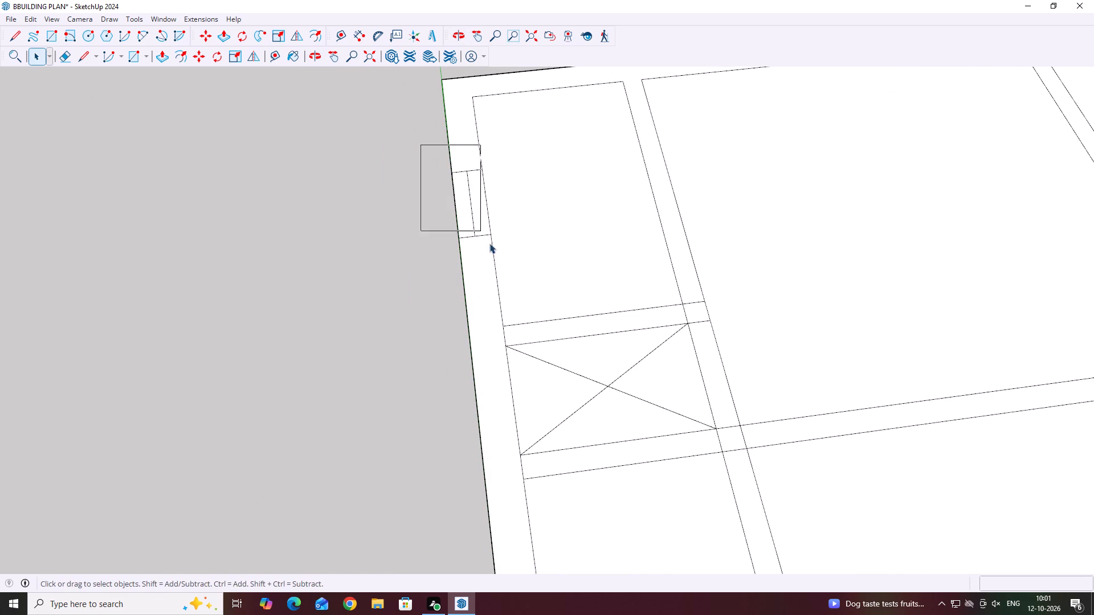
{"action": "left_click_drag", "start_coordinate": [489, 243], "coordinate": [505, 270]}
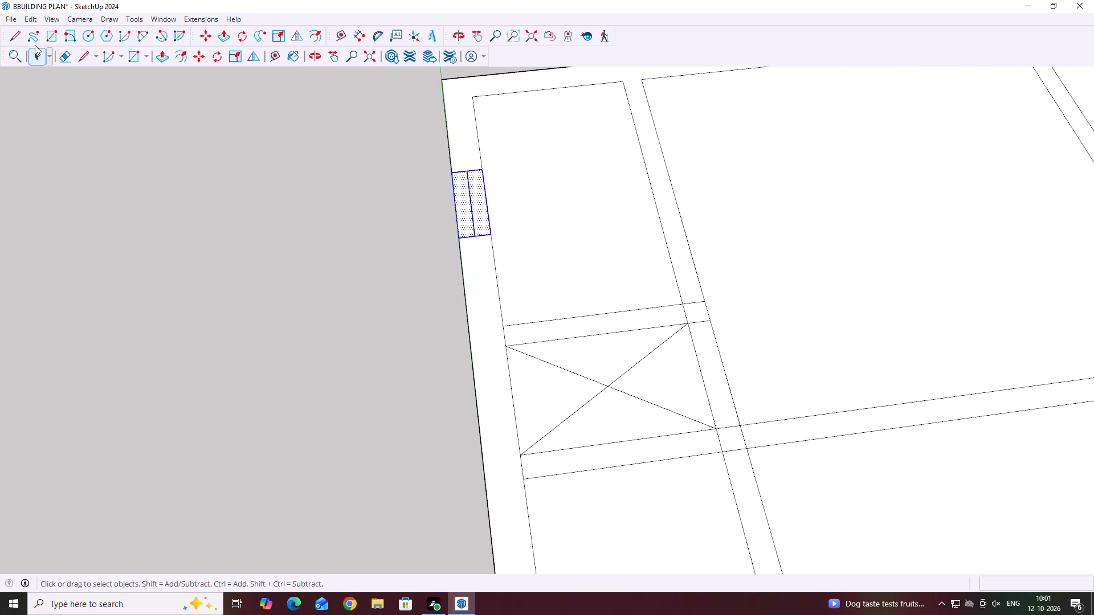
{"action": "left_click", "coordinate": [200, 55]}
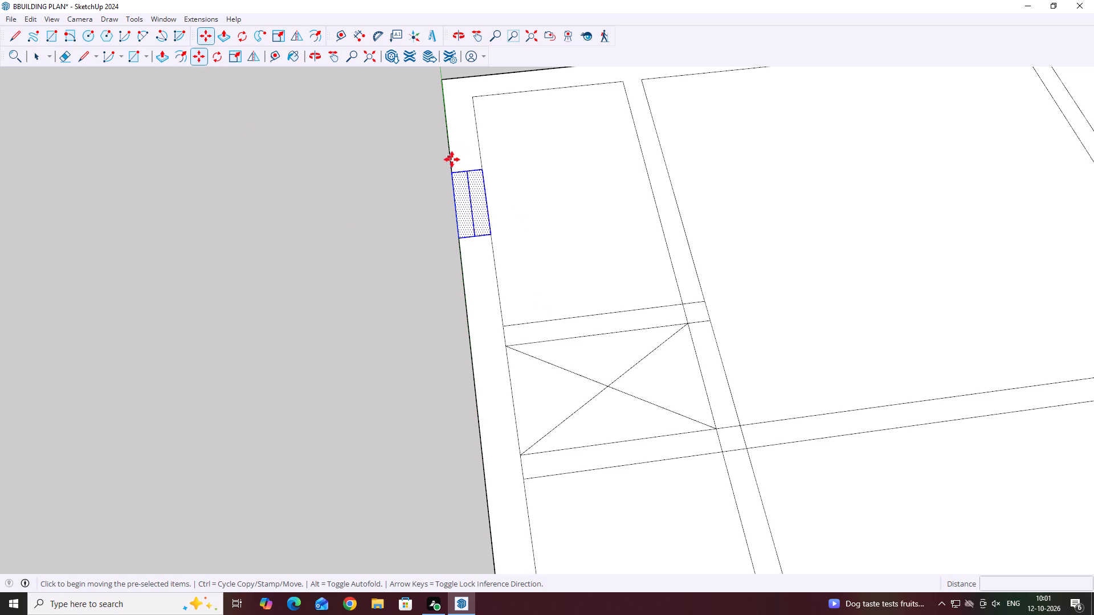
{"action": "left_click", "coordinate": [485, 200]}
{"action": "scroll", "coordinate": [485, 228], "scroll_direction": "down", "scroll_amount": 5}
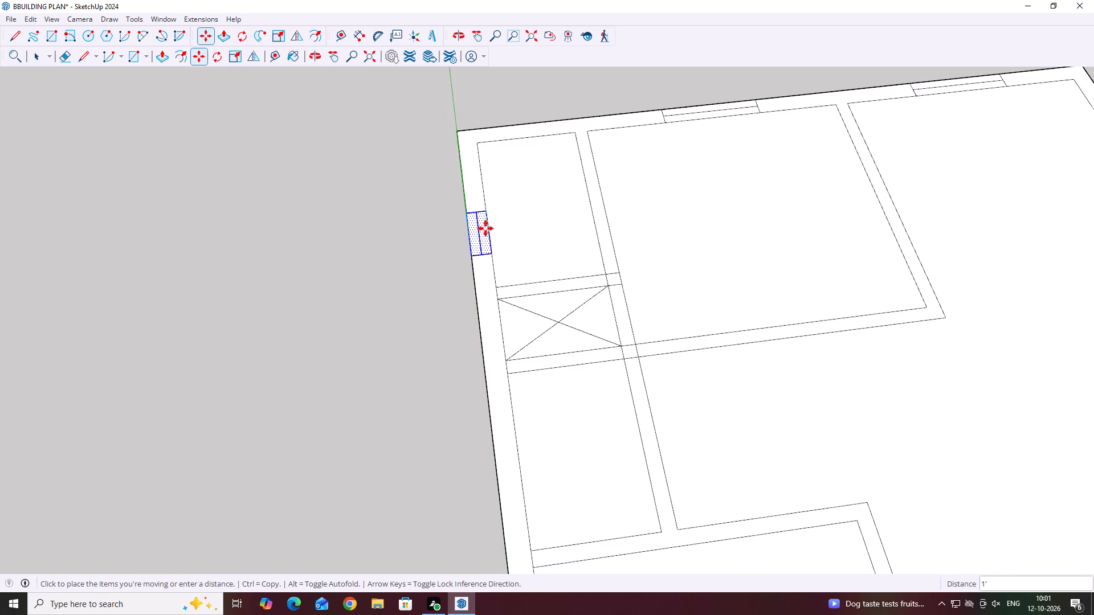
{"action": "scroll", "coordinate": [485, 228], "scroll_direction": "down", "scroll_amount": 5}
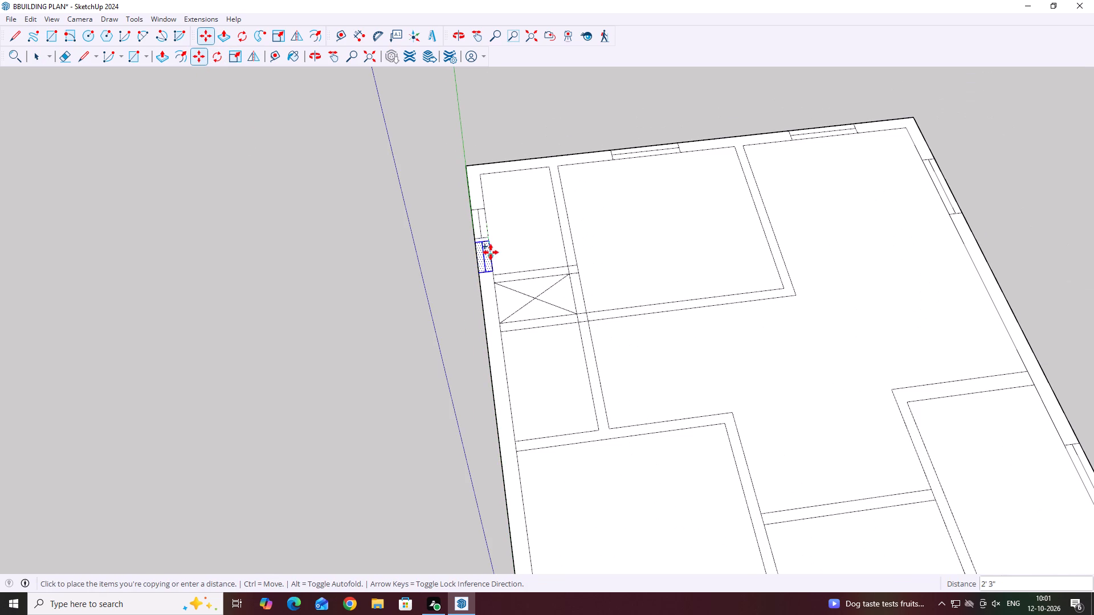
{"action": "scroll", "coordinate": [492, 257], "scroll_direction": "down", "scroll_amount": 5}
{"action": "scroll", "coordinate": [503, 345], "scroll_direction": "up", "scroll_amount": 5}
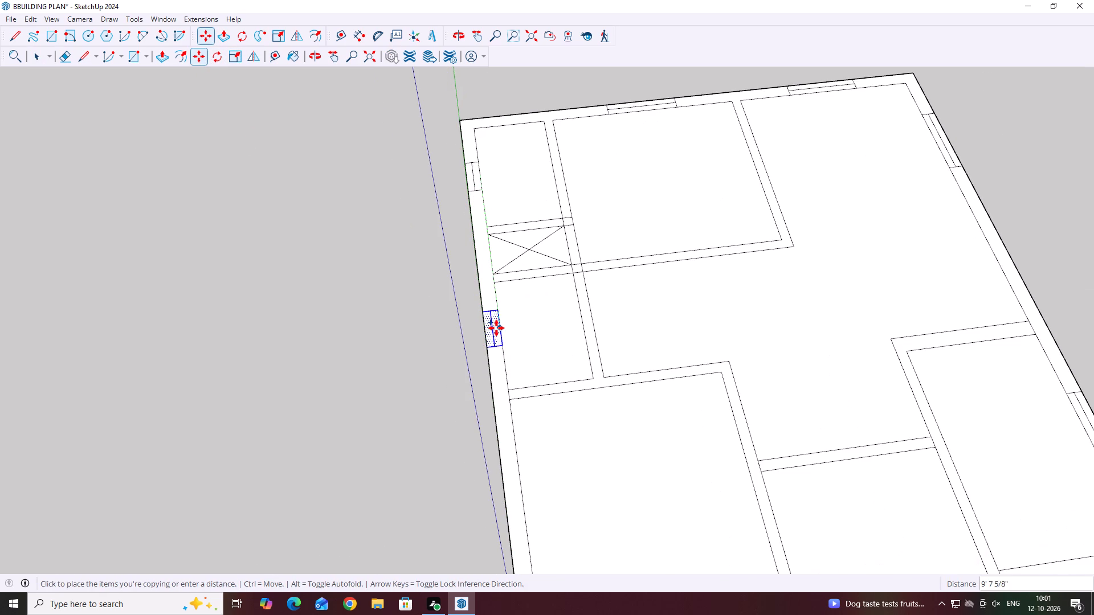
{"action": "left_click", "coordinate": [500, 335]}
{"action": "key", "text": "space"}
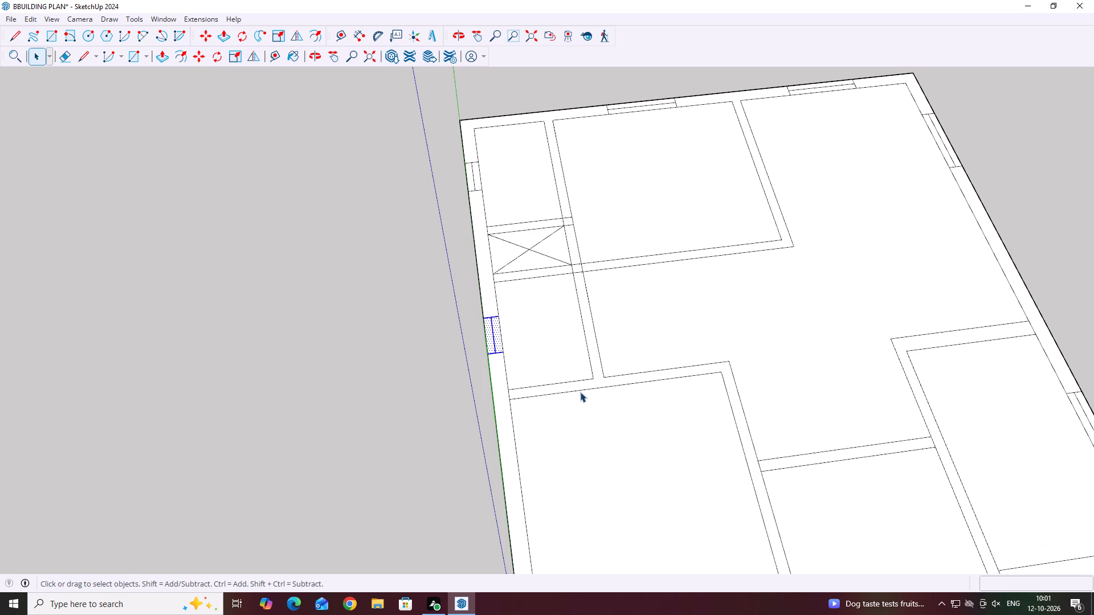
Move the copied window marking about 1' 3" back along the wall towards the crossed shaft, and clear the selection.
{"action": "scroll", "coordinate": [471, 337], "scroll_direction": "up", "scroll_amount": 8}
{"action": "key", "text": "m"}
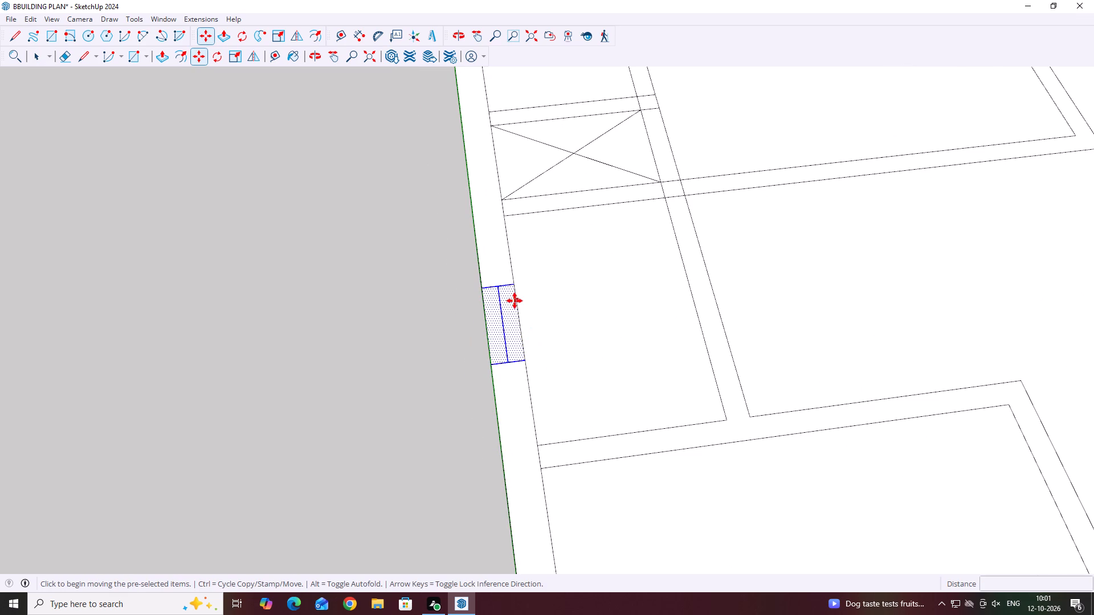
{"action": "left_click", "coordinate": [520, 322]}
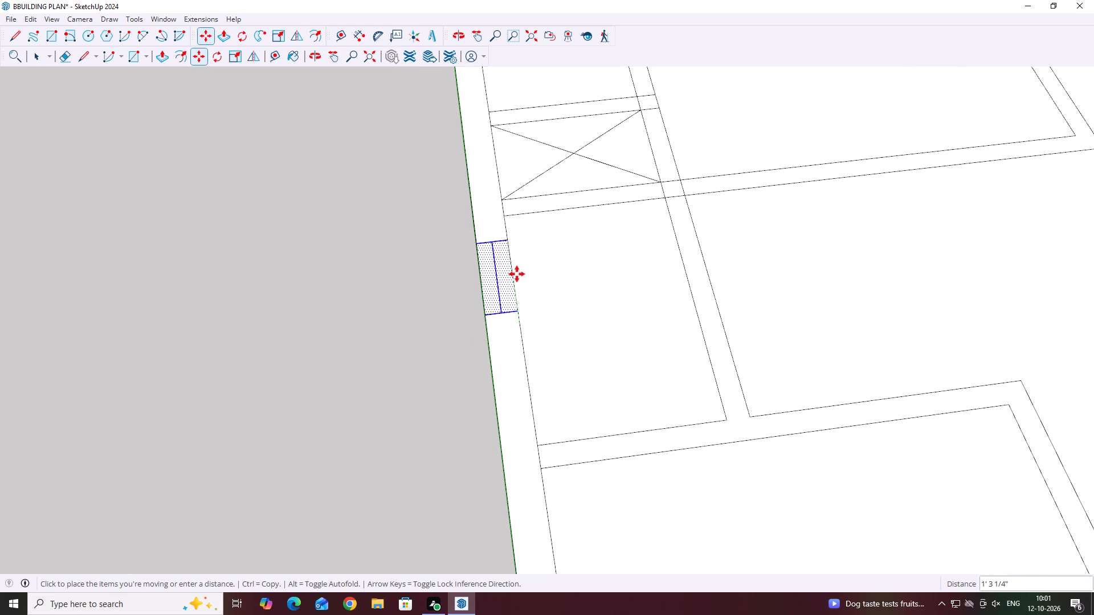
{"action": "left_click", "coordinate": [511, 272]}
{"action": "key", "text": "space"}
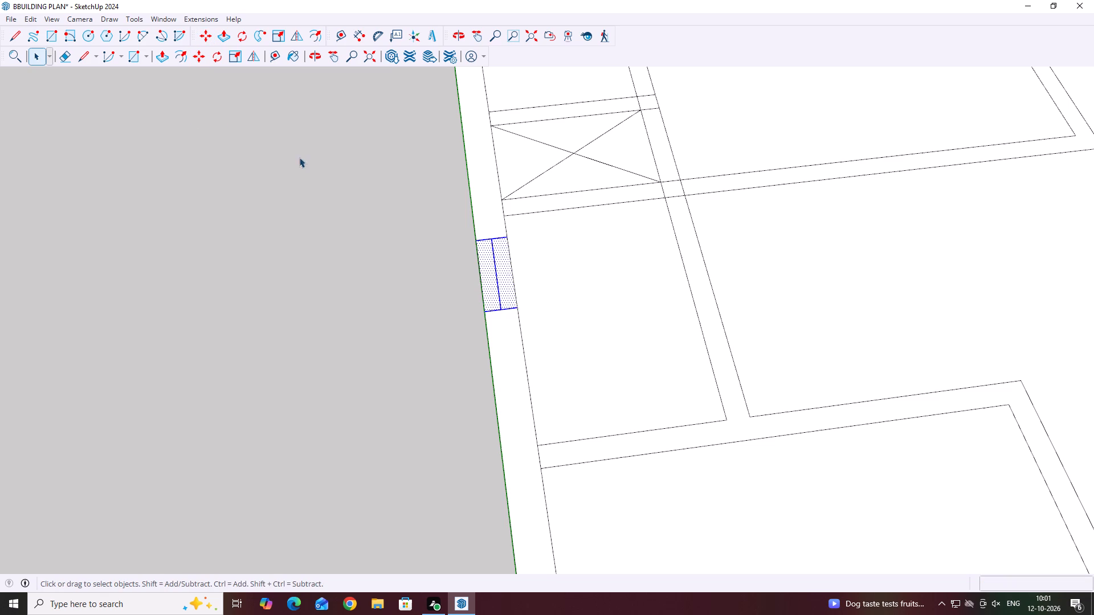
{"action": "left_click", "coordinate": [193, 116]}
Examine the whole floor plan, including both window markings along the green-axis side wall.
{"action": "scroll", "coordinate": [585, 288], "scroll_direction": "down", "scroll_amount": 8}
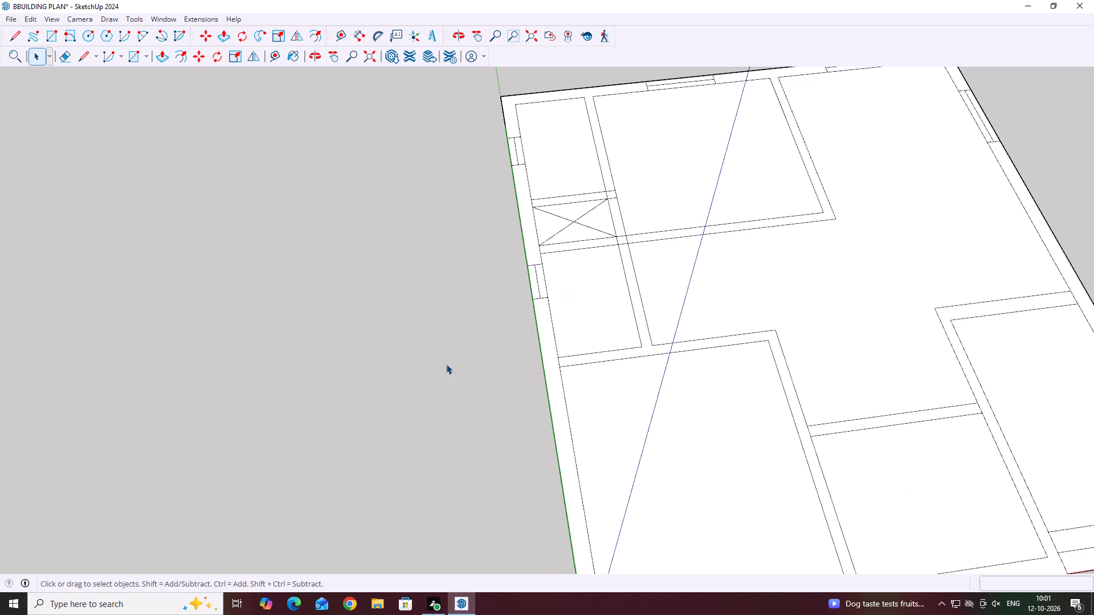
{"action": "middle_click_drag", "start_coordinate": [410, 302], "coordinate": [422, 341]}
{"action": "scroll", "coordinate": [586, 90], "scroll_direction": "up", "scroll_amount": 1}
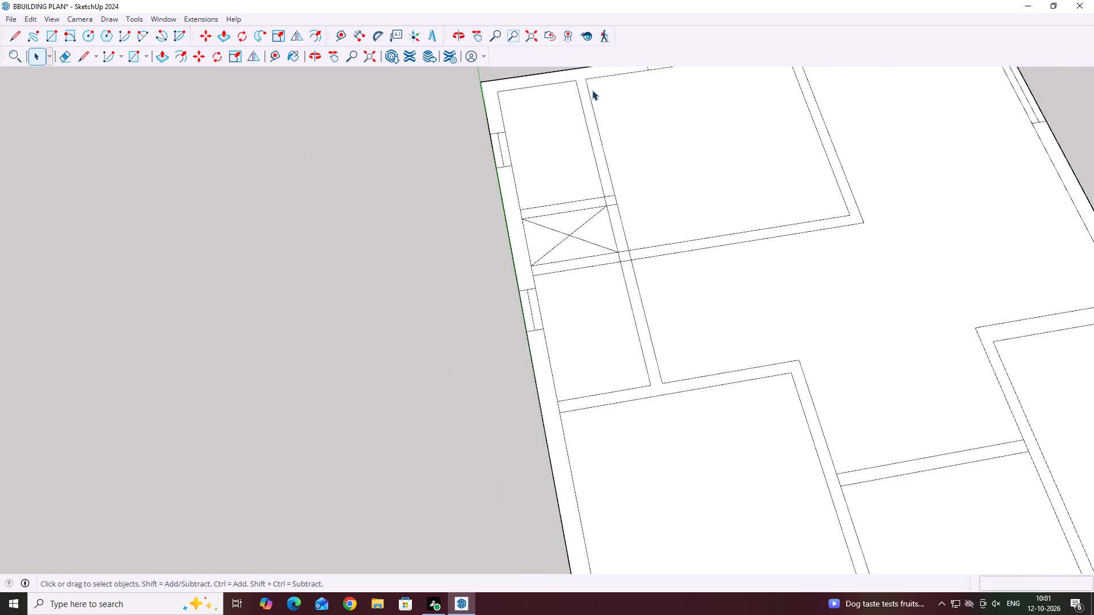
{"action": "middle_click_drag", "start_coordinate": [657, 87], "coordinate": [461, 316]}
{"action": "scroll", "coordinate": [440, 317], "scroll_direction": "down", "scroll_amount": 2}
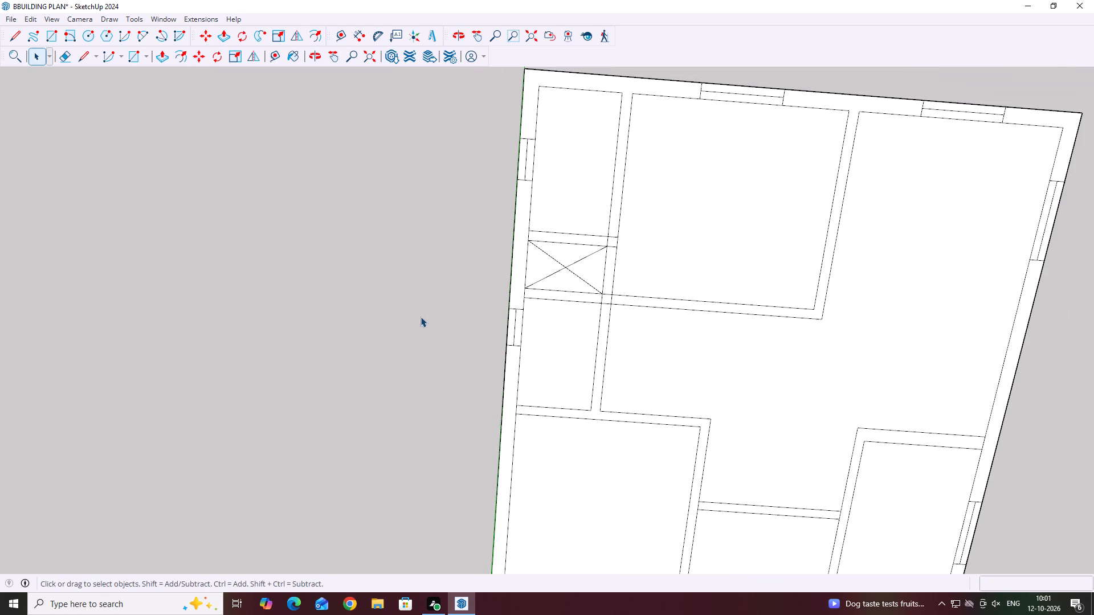
{"action": "scroll", "coordinate": [631, 286], "scroll_direction": "down", "scroll_amount": 4}
{"action": "scroll", "coordinate": [754, 296], "scroll_direction": "down", "scroll_amount": 3}
{"action": "middle_click_drag", "start_coordinate": [928, 304], "coordinate": [889, 285]}
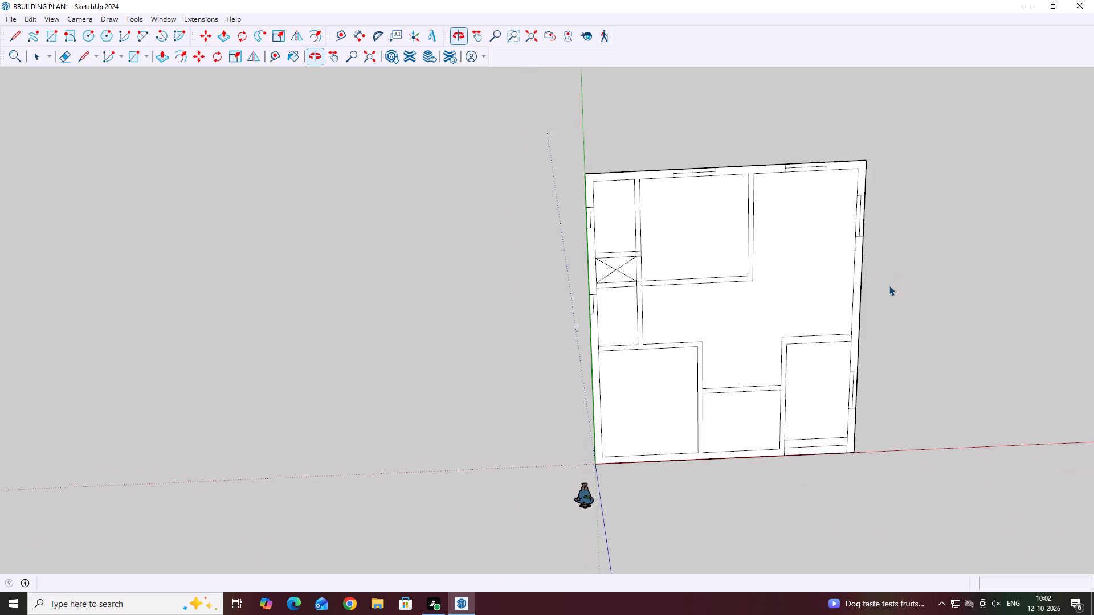
{"action": "middle_click_drag", "start_coordinate": [700, 131], "coordinate": [639, 73]}
{"action": "middle_click_drag", "start_coordinate": [616, 222], "coordinate": [581, 107]}
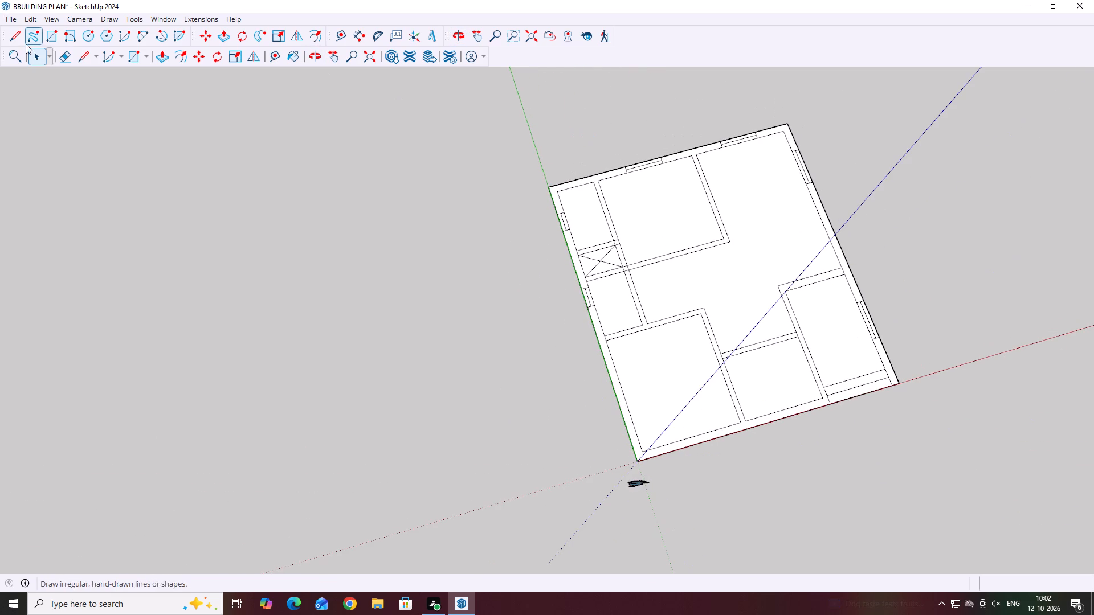
Draw a line closing the gap where the narrow back room's partition wall meets the back outer wall.
{"action": "left_click_drag", "start_coordinate": [15, 36], "coordinate": [21, 43]}
{"action": "scroll", "coordinate": [602, 175], "scroll_direction": "up", "scroll_amount": 7}
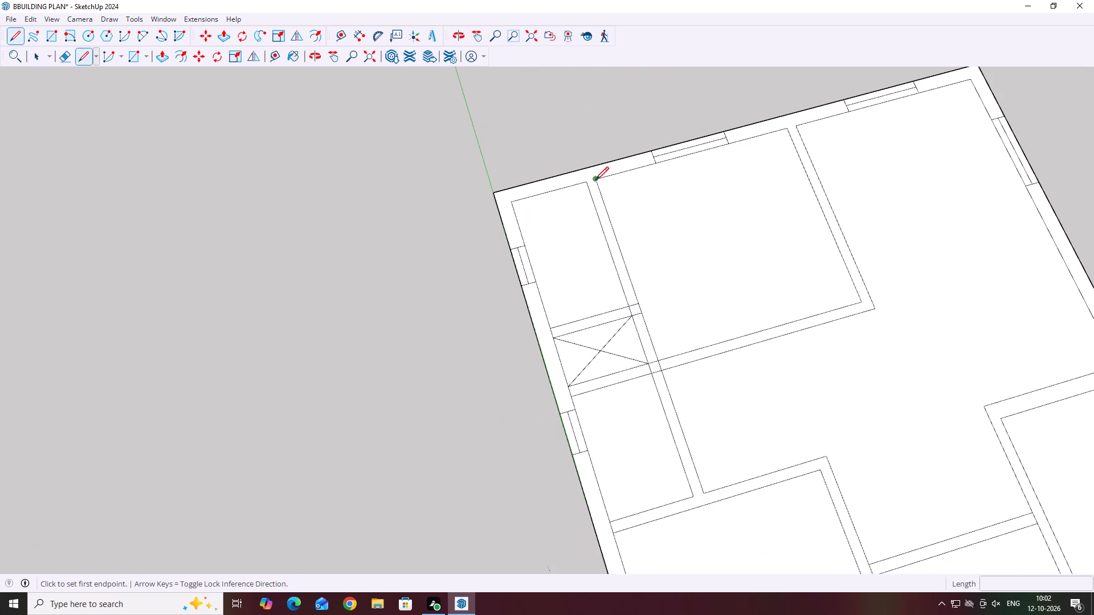
{"action": "left_click", "coordinate": [595, 180]}
{"action": "left_click", "coordinate": [585, 182]}
{"action": "key", "text": "space"}
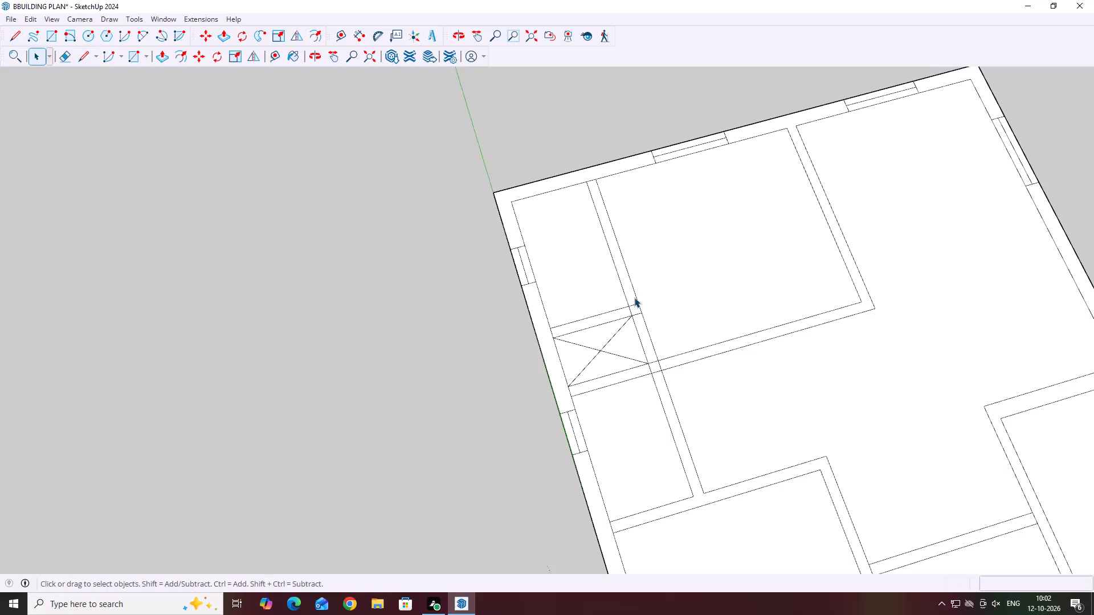
Check the back outer wall's face at the closed partition junction by selecting it, and examine the back rooms and windows.
{"action": "scroll", "coordinate": [589, 286], "scroll_direction": "down", "scroll_amount": 7}
{"action": "middle_click_drag", "start_coordinate": [752, 289], "coordinate": [641, 207]}
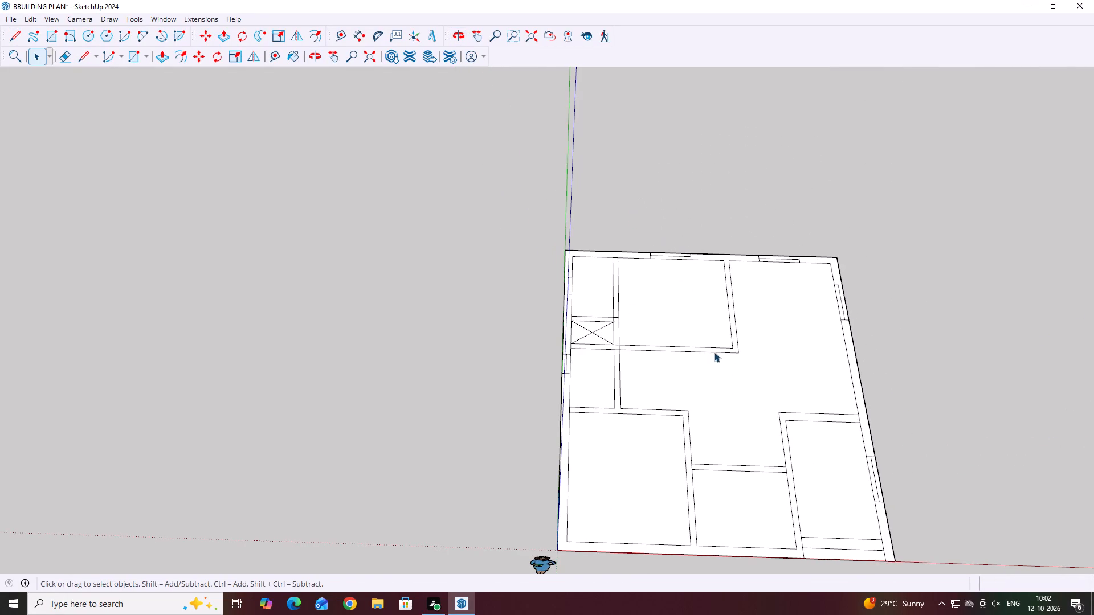
{"action": "scroll", "coordinate": [646, 289], "scroll_direction": "up", "scroll_amount": 7}
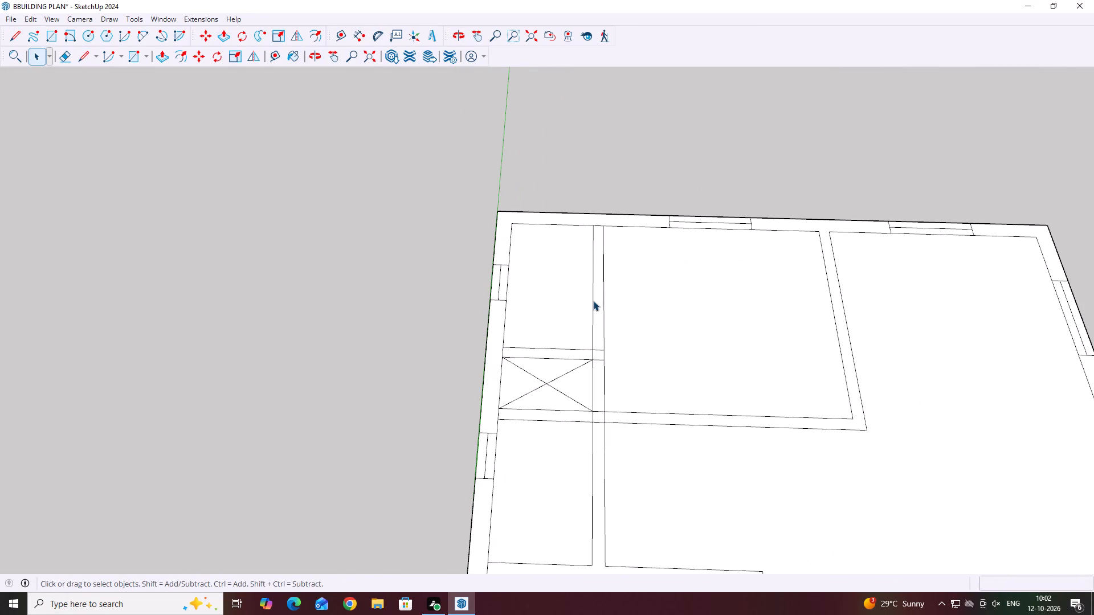
{"action": "left_click", "coordinate": [598, 159]}
{"action": "left_click", "coordinate": [592, 218]}
{"action": "scroll", "coordinate": [554, 177], "scroll_direction": "down", "scroll_amount": 5}
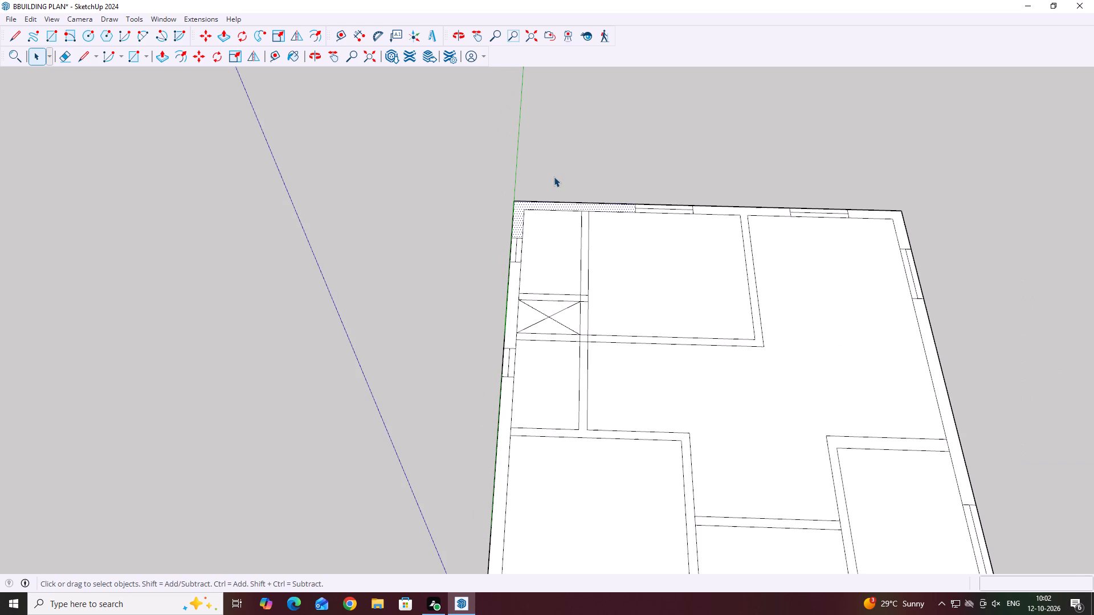
{"action": "left_click", "coordinate": [713, 210]}
{"action": "left_click", "coordinate": [693, 169]}
{"action": "scroll", "coordinate": [612, 351], "scroll_direction": "down", "scroll_amount": 3}
{"action": "middle_click_drag", "start_coordinate": [872, 276], "coordinate": [857, 185]}
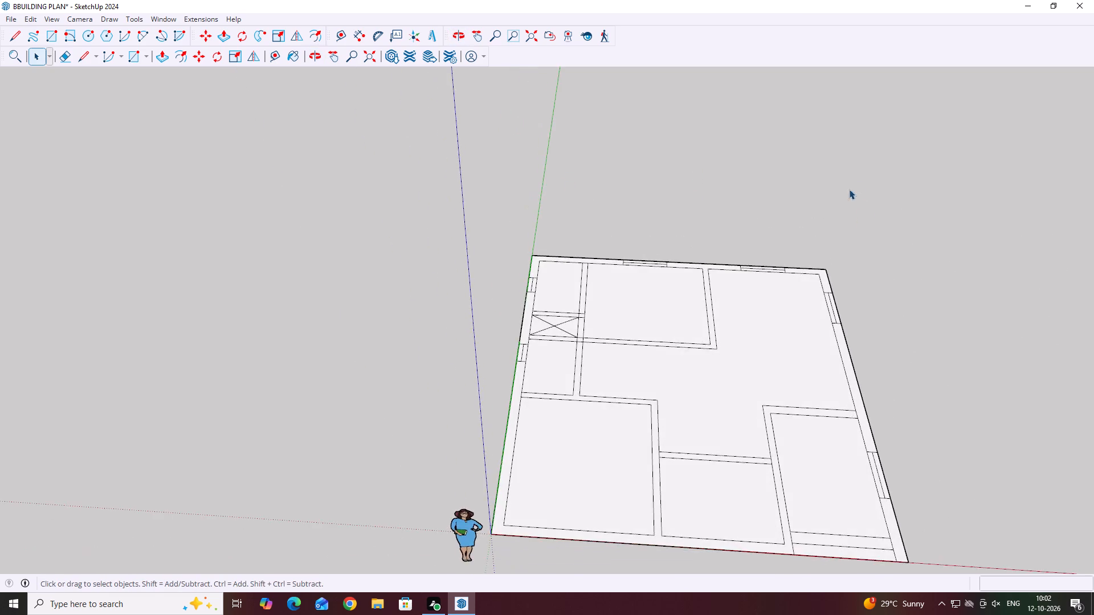
{"action": "scroll", "coordinate": [820, 241], "scroll_direction": "up", "scroll_amount": 12}
{"action": "middle_click_drag", "start_coordinate": [553, 191], "coordinate": [574, 280]}
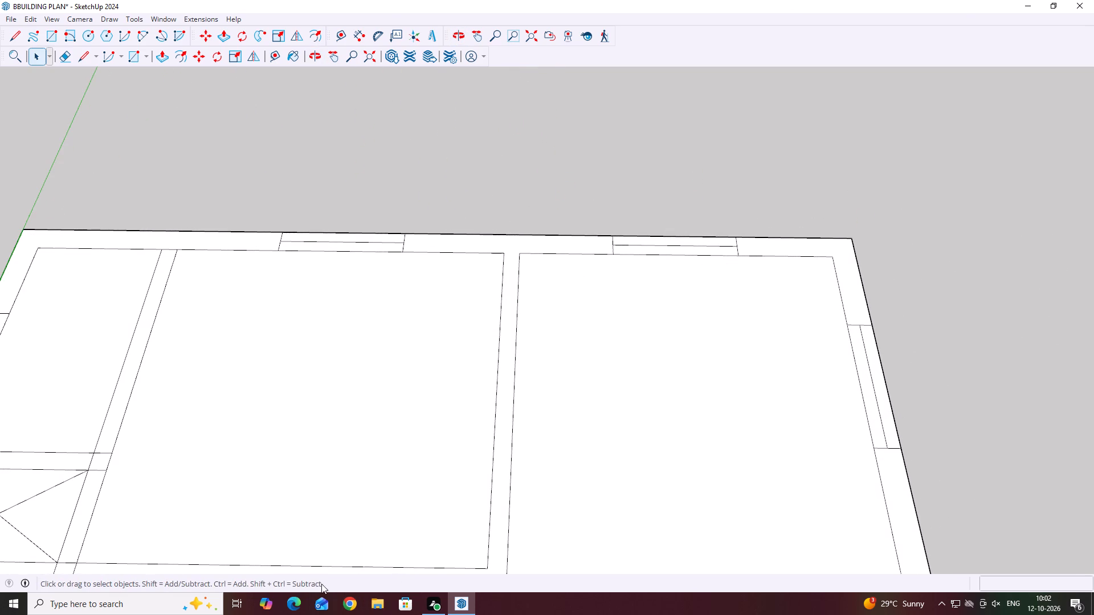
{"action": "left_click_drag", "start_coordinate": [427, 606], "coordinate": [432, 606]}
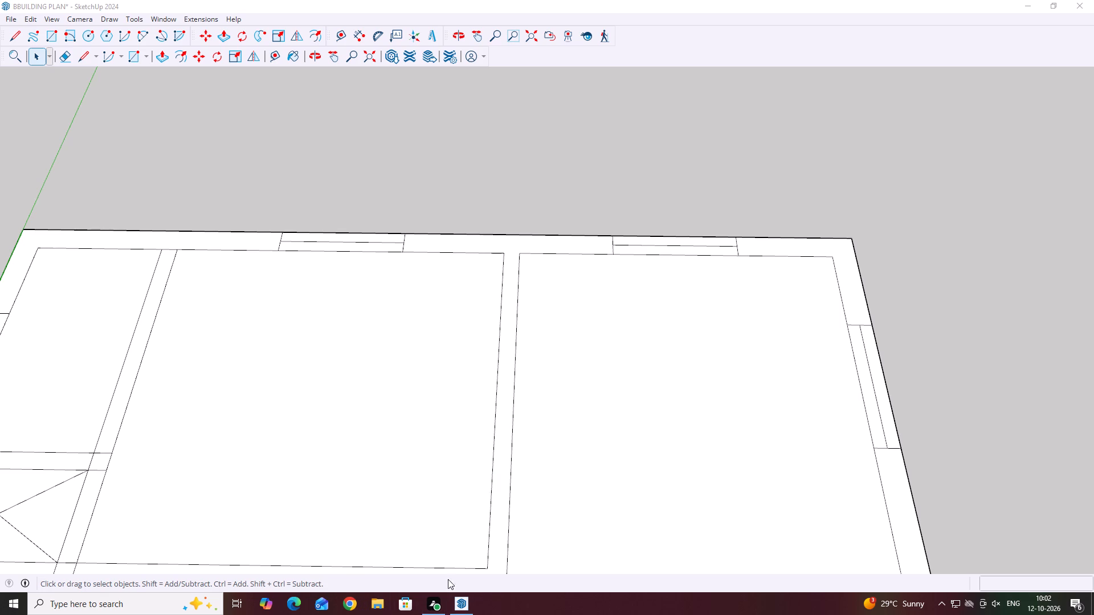
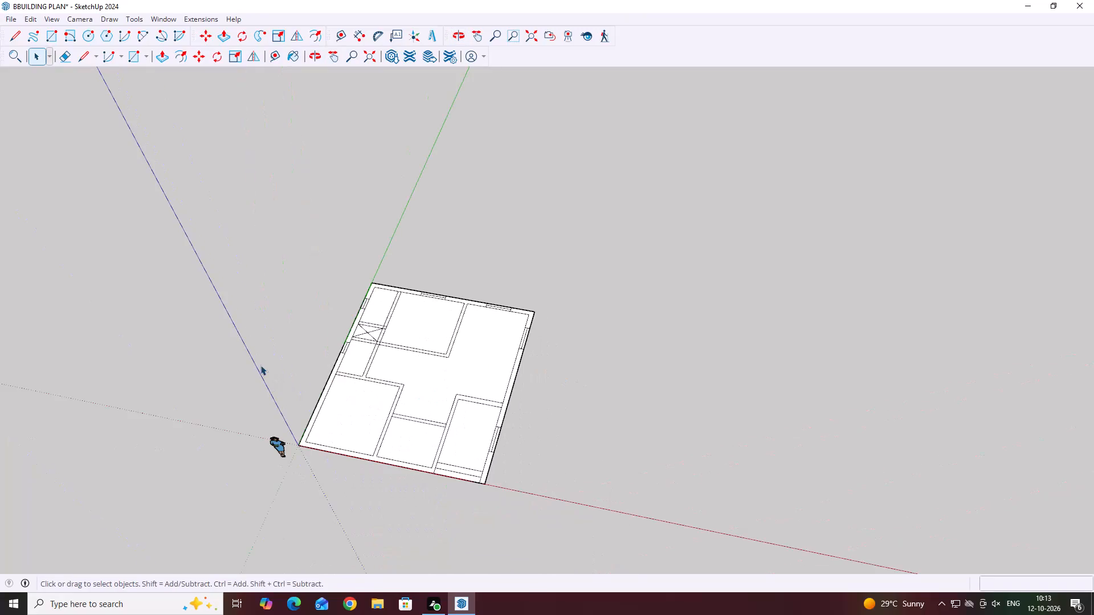
Draw a 9" line across the side wall opposite the green axis, 1' from the partition junction towards the back corner.
{"action": "scroll", "coordinate": [388, 391], "scroll_direction": "up", "scroll_amount": 4}
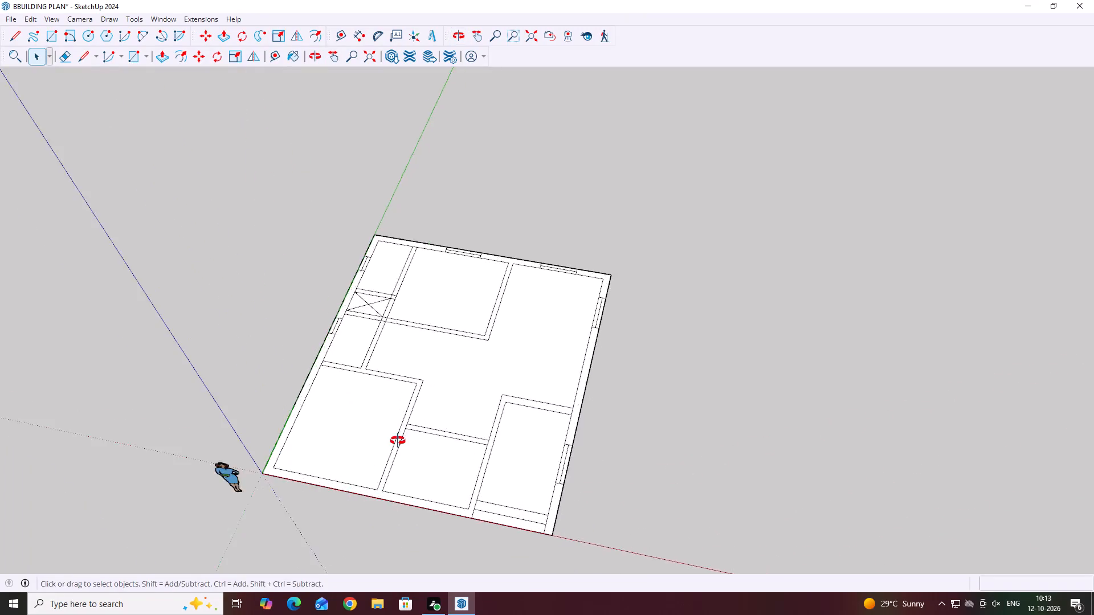
{"action": "middle_click_drag", "start_coordinate": [398, 441], "coordinate": [517, 445]}
{"action": "scroll", "coordinate": [519, 383], "scroll_direction": "down", "scroll_amount": 1}
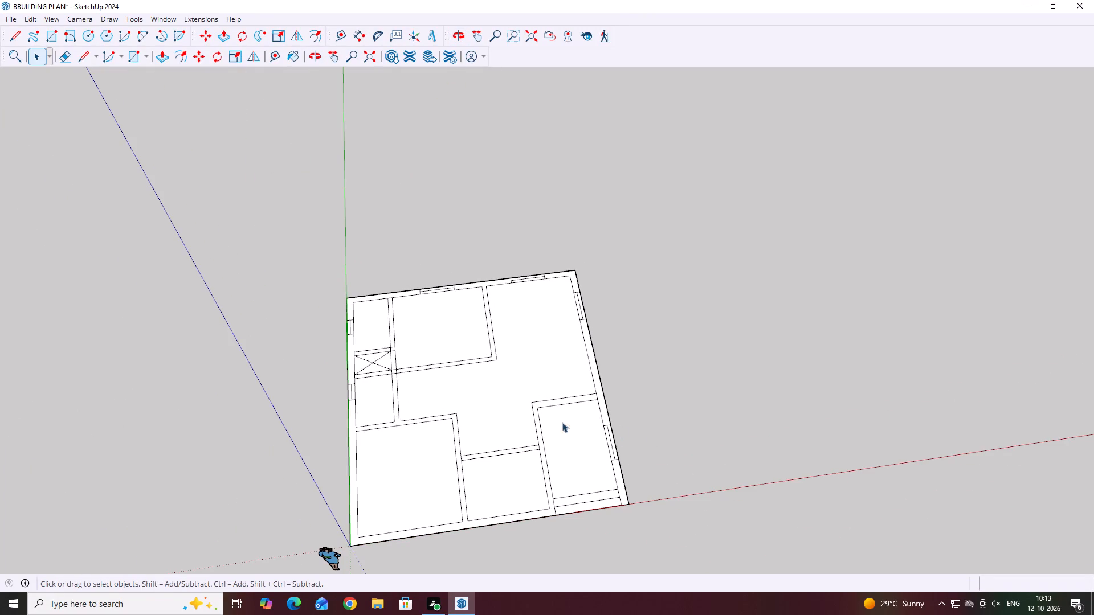
{"action": "scroll", "coordinate": [610, 403], "scroll_direction": "up", "scroll_amount": 4}
{"action": "middle_click_drag", "start_coordinate": [591, 308], "coordinate": [589, 360]}
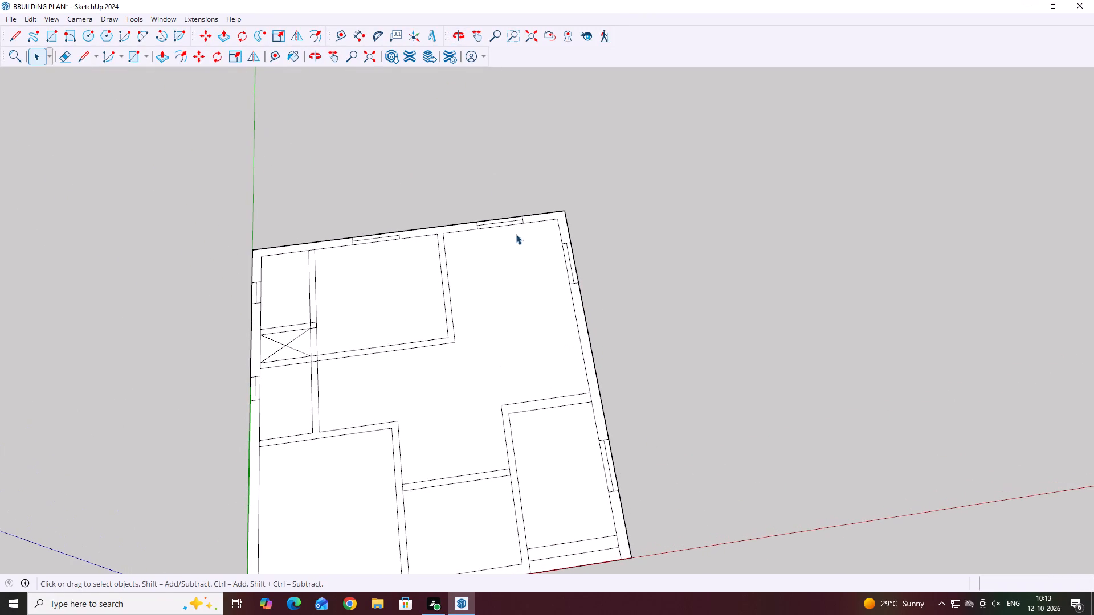
{"action": "scroll", "coordinate": [621, 445], "scroll_direction": "up", "scroll_amount": 3}
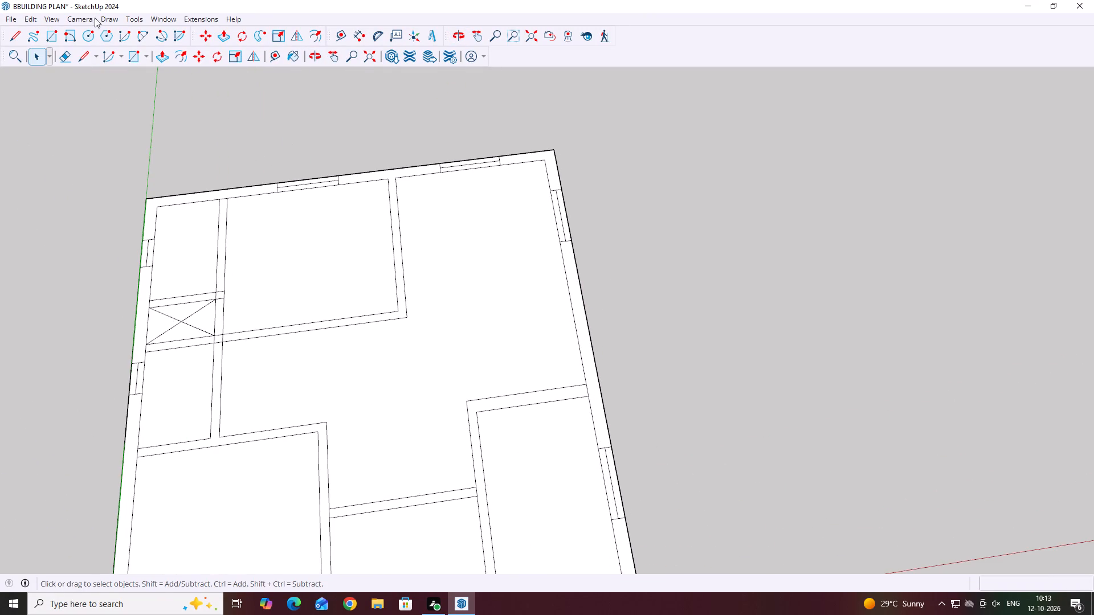
{"action": "left_click", "coordinate": [17, 34]}
{"action": "scroll", "coordinate": [586, 386], "scroll_direction": "up", "scroll_amount": 3}
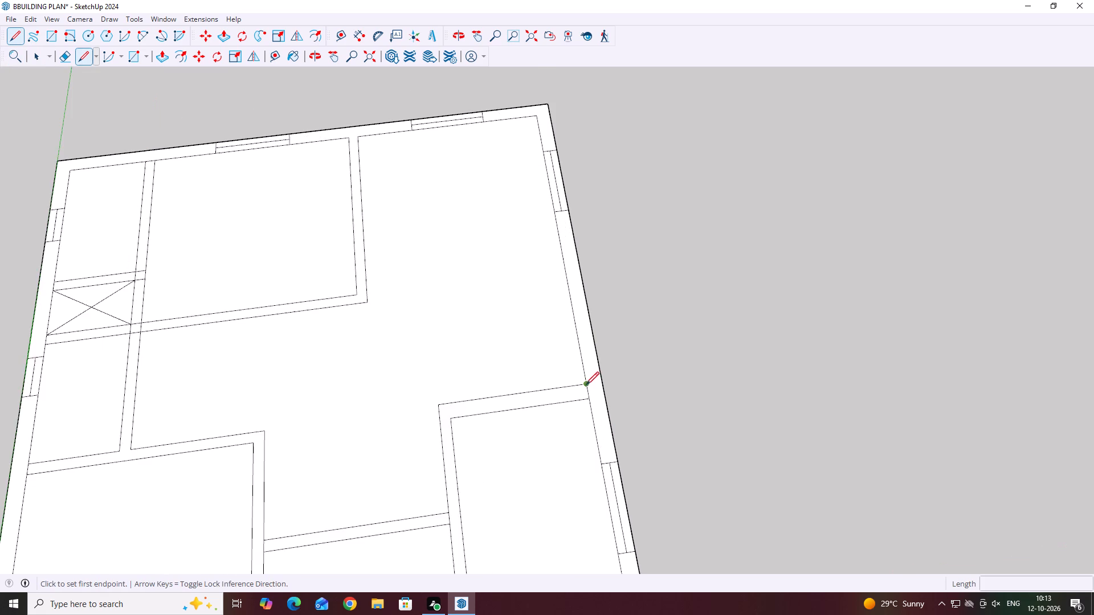
{"action": "scroll", "coordinate": [586, 385], "scroll_direction": "up", "scroll_amount": 2}
{"action": "left_click", "coordinate": [585, 383]}
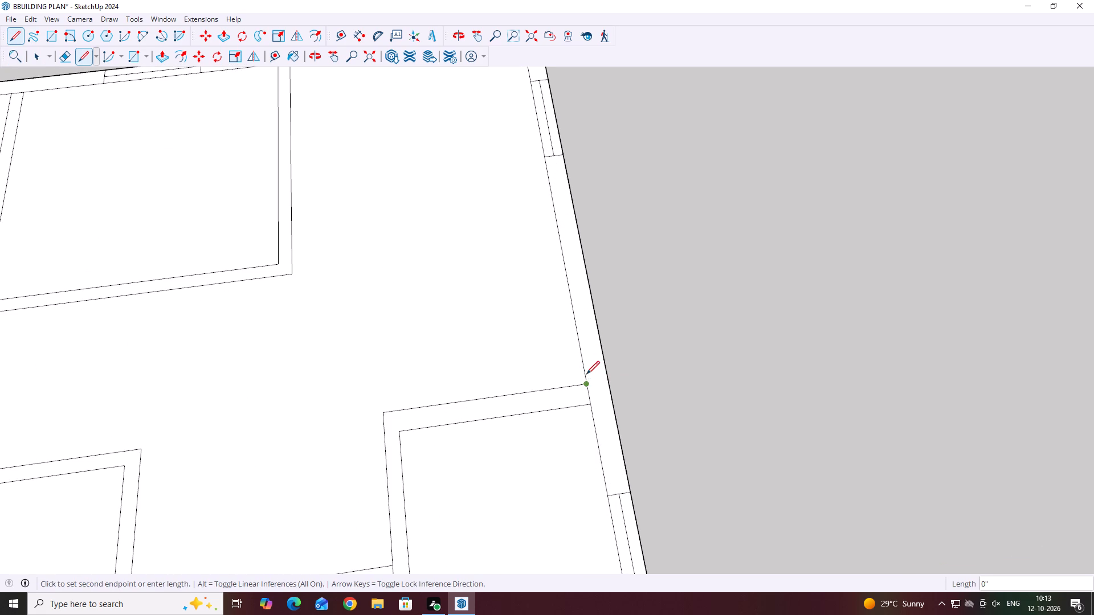
{"action": "scroll", "coordinate": [580, 360], "scroll_direction": "down", "scroll_amount": 4}
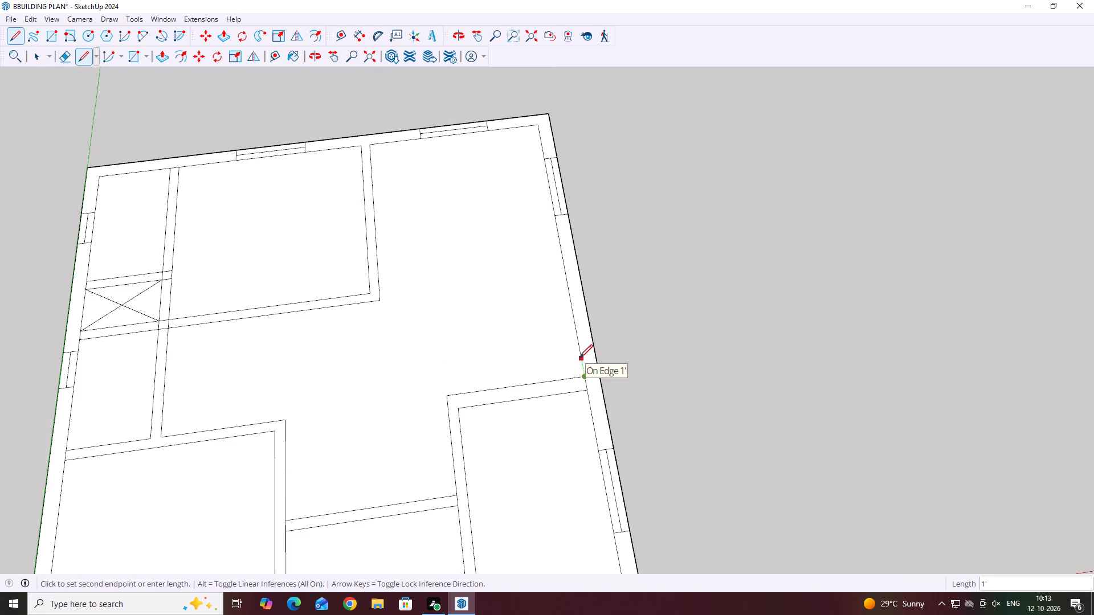
{"action": "left_click", "coordinate": [579, 358]}
{"action": "left_click", "coordinate": [596, 354]}
{"action": "left_click", "coordinate": [582, 355]}
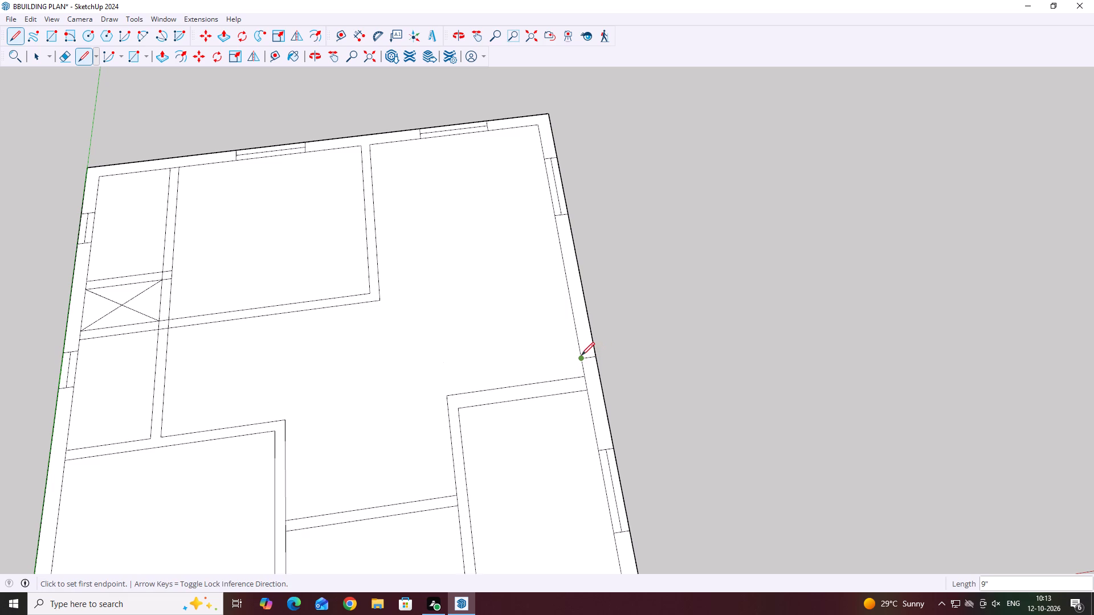
{"action": "key", "text": "space"}
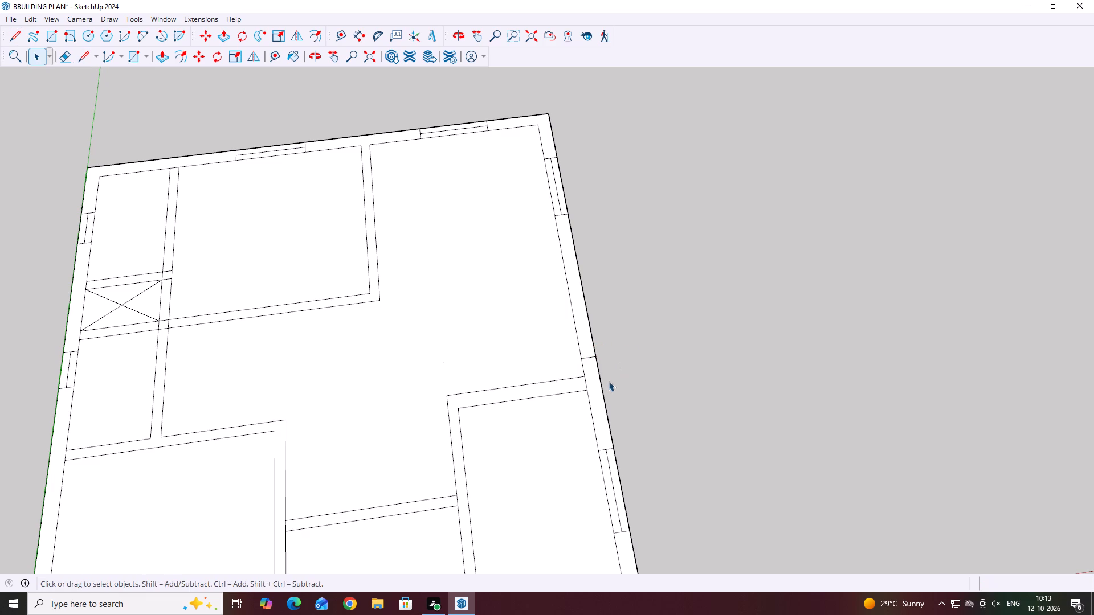
Copy the window marking near the back corner about 8' 10" along the side wall to the line 1' from the partition, and clear the selection.
{"action": "scroll", "coordinate": [548, 167], "scroll_direction": "up", "scroll_amount": 3}
{"action": "middle_click_drag", "start_coordinate": [586, 466], "coordinate": [586, 495]}
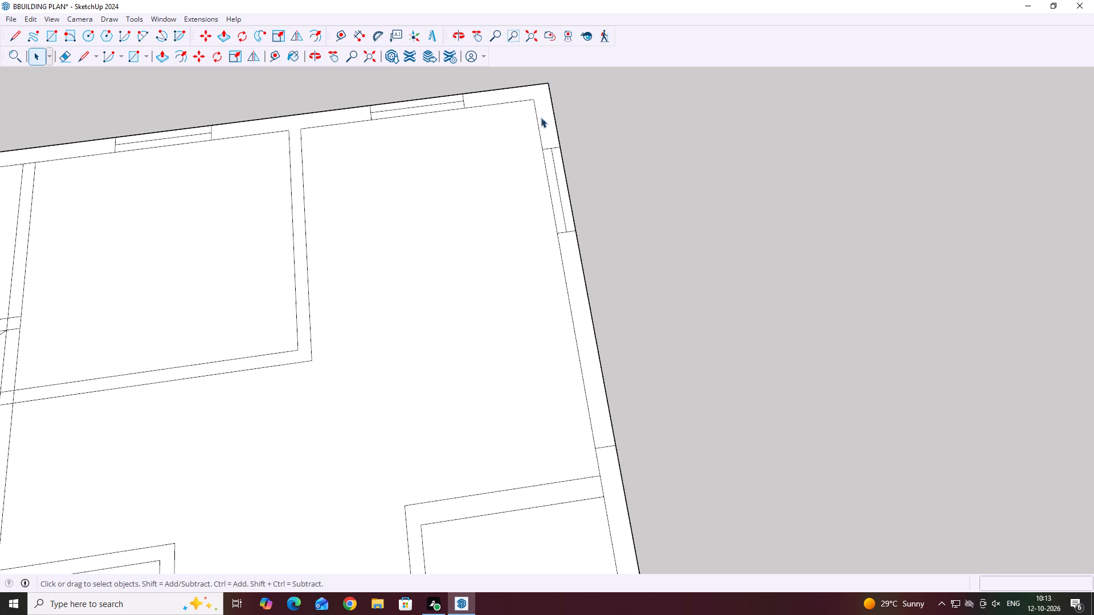
{"action": "scroll", "coordinate": [532, 147], "scroll_direction": "up", "scroll_amount": 3}
{"action": "left_click_drag", "start_coordinate": [526, 128], "coordinate": [528, 133]}
{"action": "left_click_drag", "start_coordinate": [507, 104], "coordinate": [636, 286]}
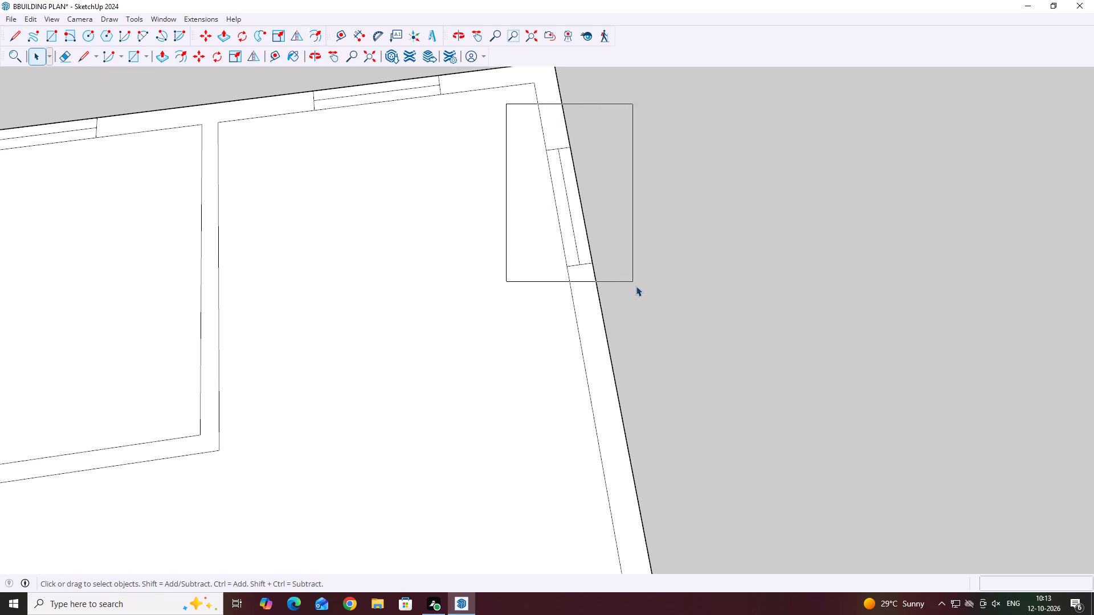
{"action": "left_click_drag", "start_coordinate": [636, 286], "coordinate": [659, 308]}
{"action": "key", "text": "m"}
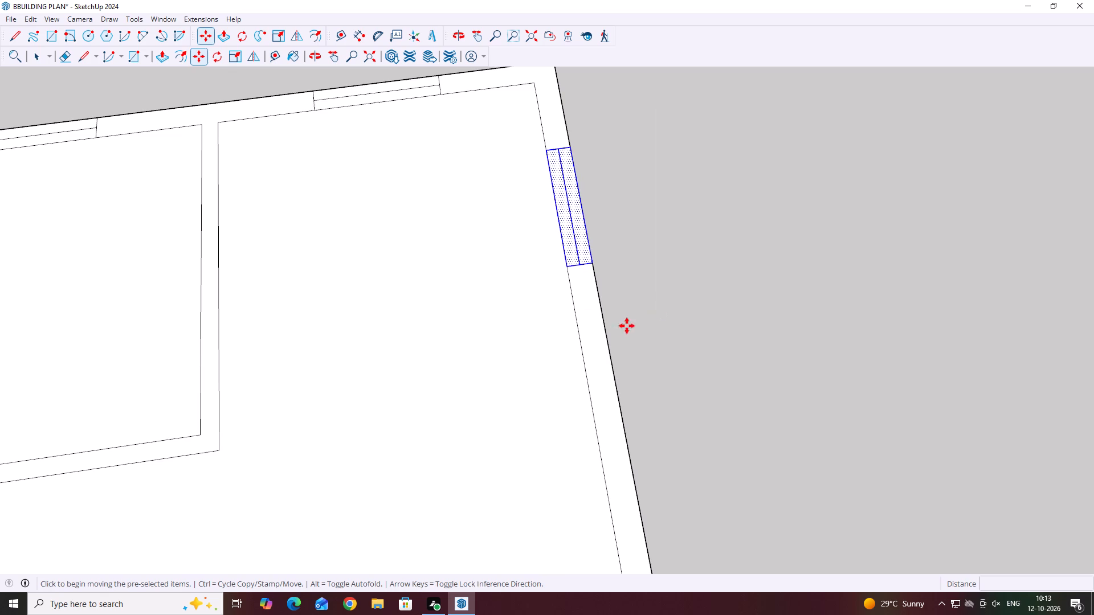
{"action": "left_click", "coordinate": [594, 260]}
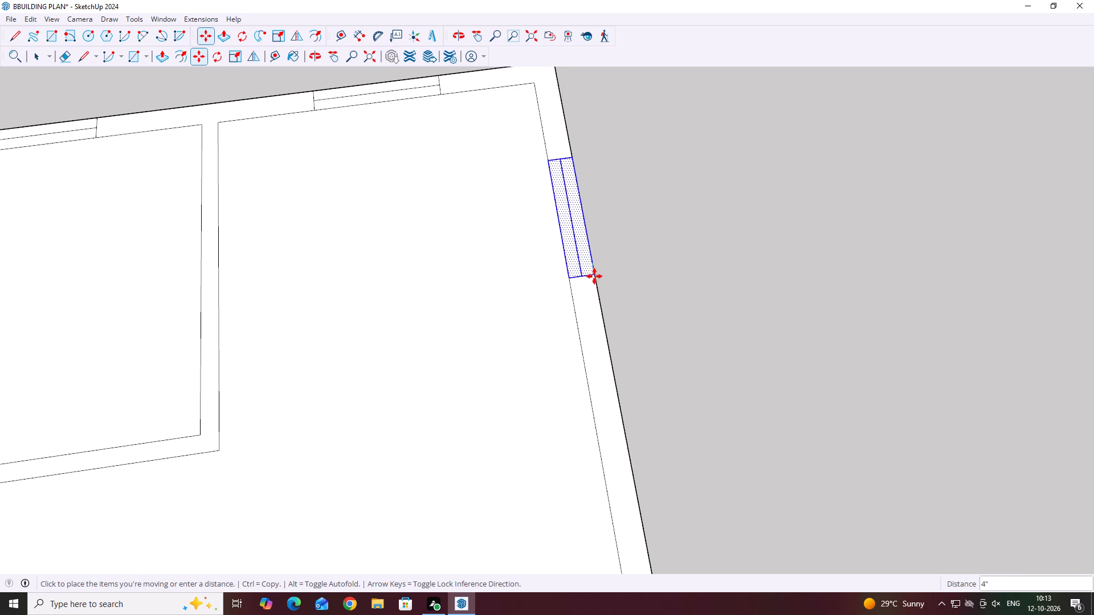
{"action": "scroll", "coordinate": [601, 319], "scroll_direction": "down", "scroll_amount": 7}
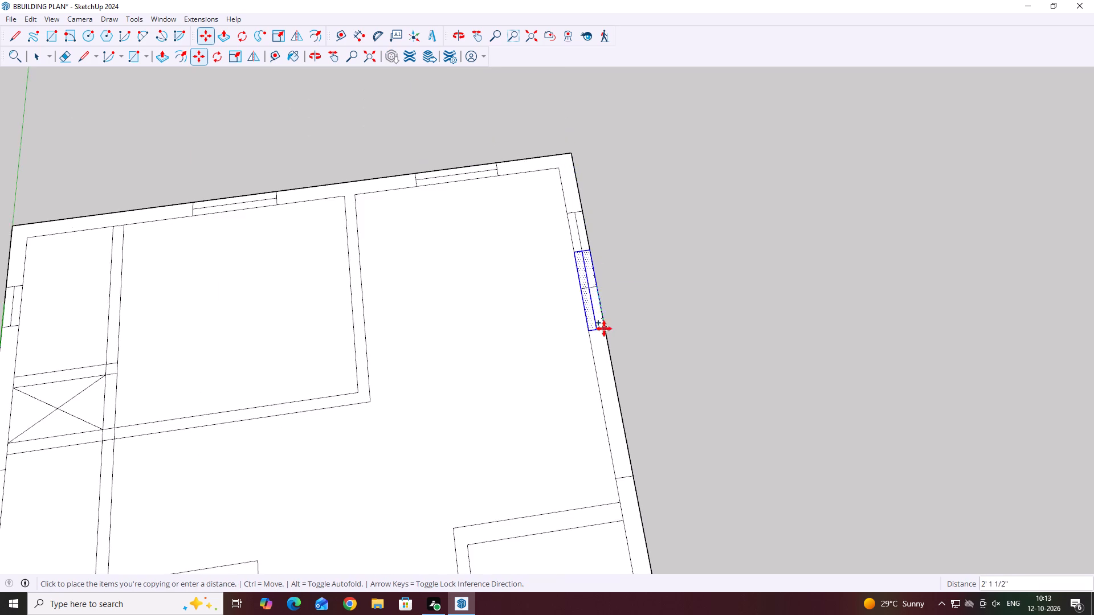
{"action": "scroll", "coordinate": [604, 329], "scroll_direction": "down", "scroll_amount": 4}
{"action": "scroll", "coordinate": [620, 416], "scroll_direction": "up", "scroll_amount": 9}
{"action": "left_click", "coordinate": [626, 419]}
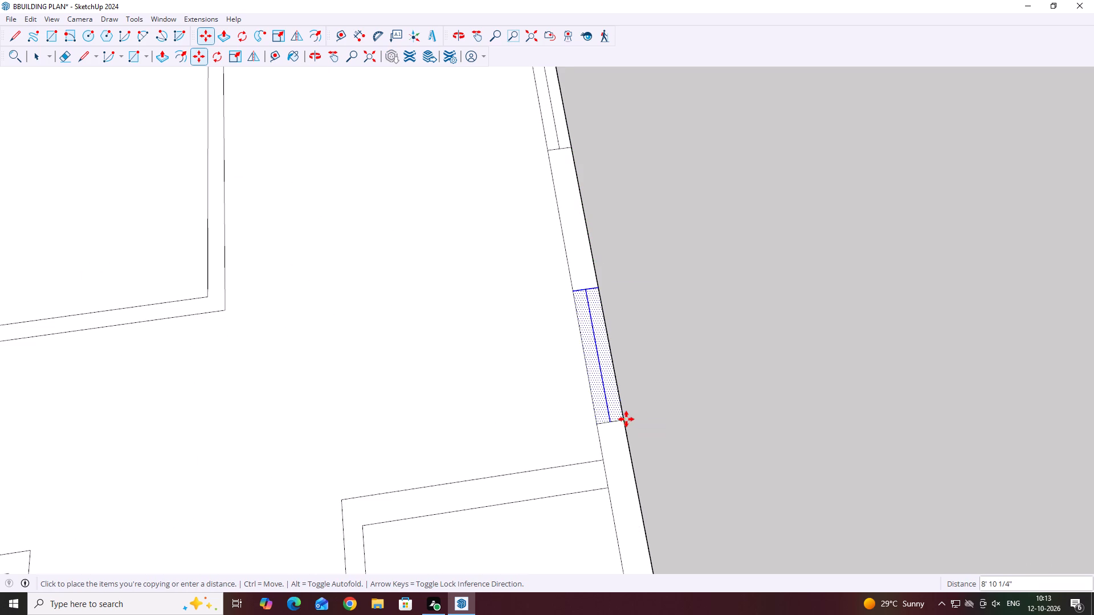
{"action": "scroll", "coordinate": [626, 416], "scroll_direction": "down", "scroll_amount": 6}
{"action": "key", "text": "space"}
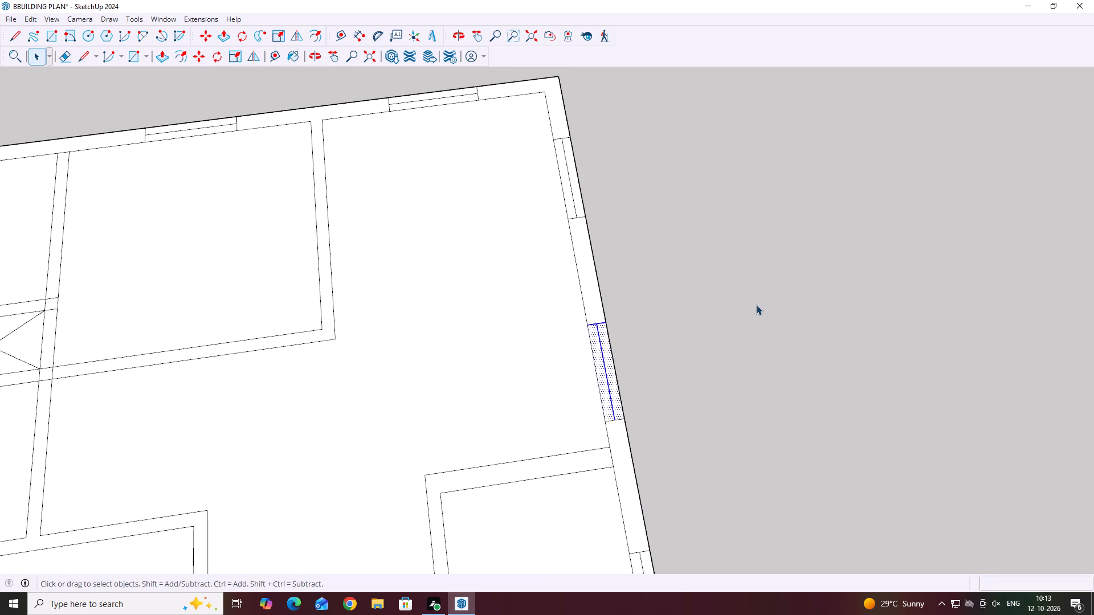
{"action": "left_click", "coordinate": [775, 427]}
Draw a 9" line across the same side wall, 1' from the inner back corner.
{"action": "scroll", "coordinate": [625, 353], "scroll_direction": "down", "scroll_amount": 4}
{"action": "middle_click_drag", "start_coordinate": [684, 197], "coordinate": [639, 169]}
{"action": "scroll", "coordinate": [556, 182], "scroll_direction": "up", "scroll_amount": 2}
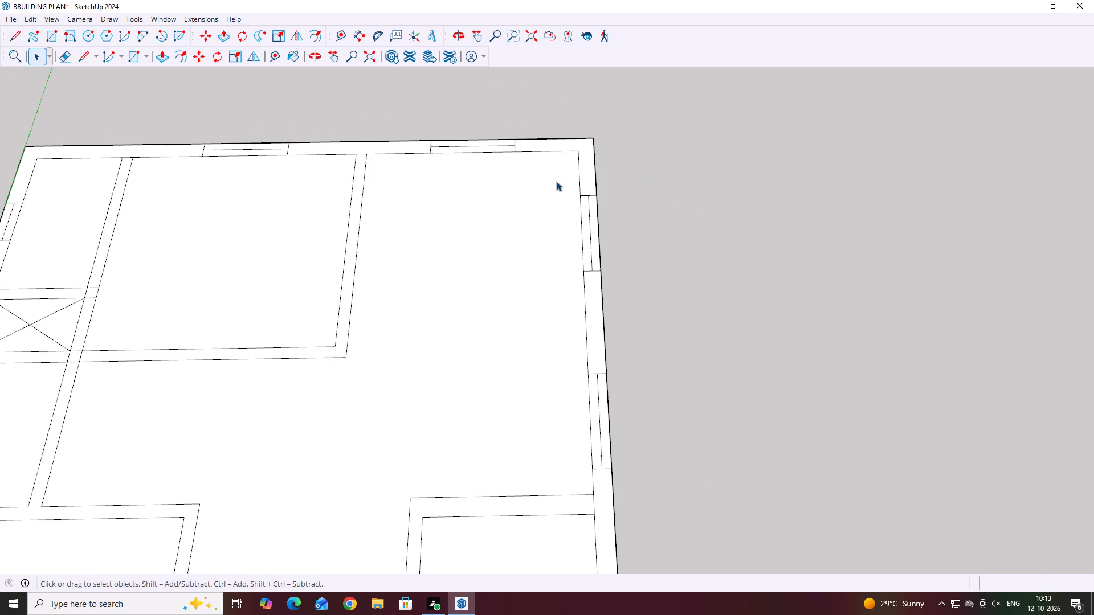
{"action": "scroll", "coordinate": [556, 181], "scroll_direction": "up", "scroll_amount": 4}
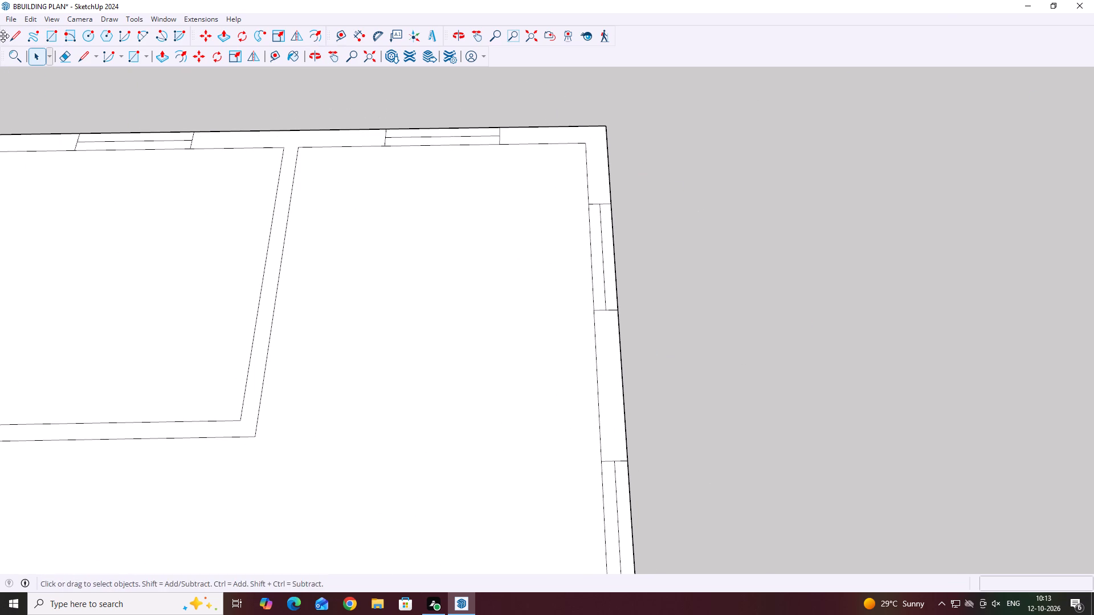
{"action": "left_click", "coordinate": [10, 36]}
{"action": "scroll", "coordinate": [582, 143], "scroll_direction": "up", "scroll_amount": 7}
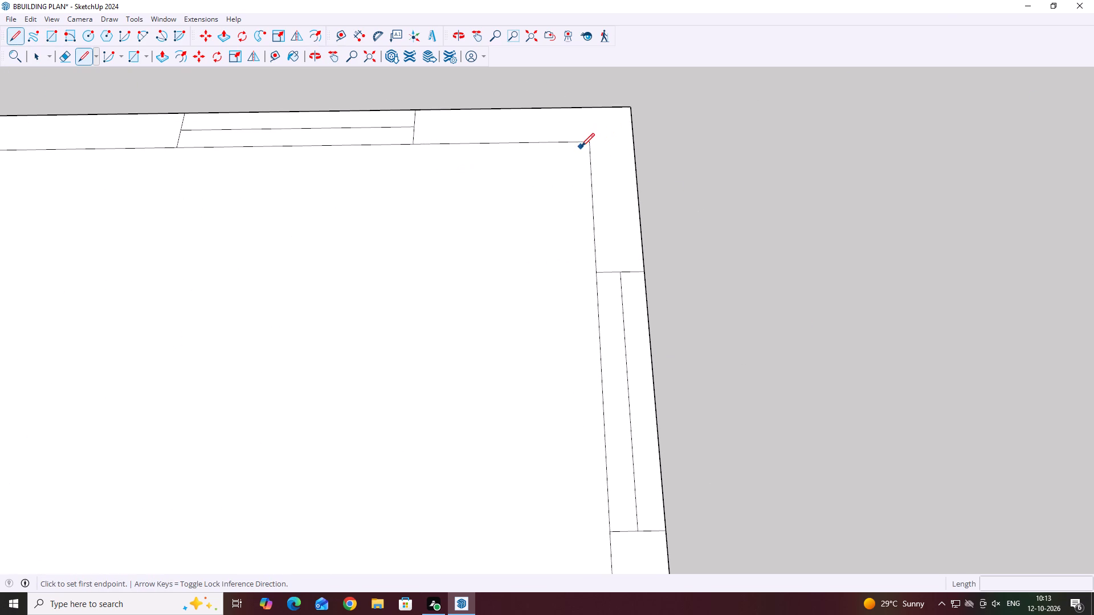
{"action": "left_click", "coordinate": [590, 138]}
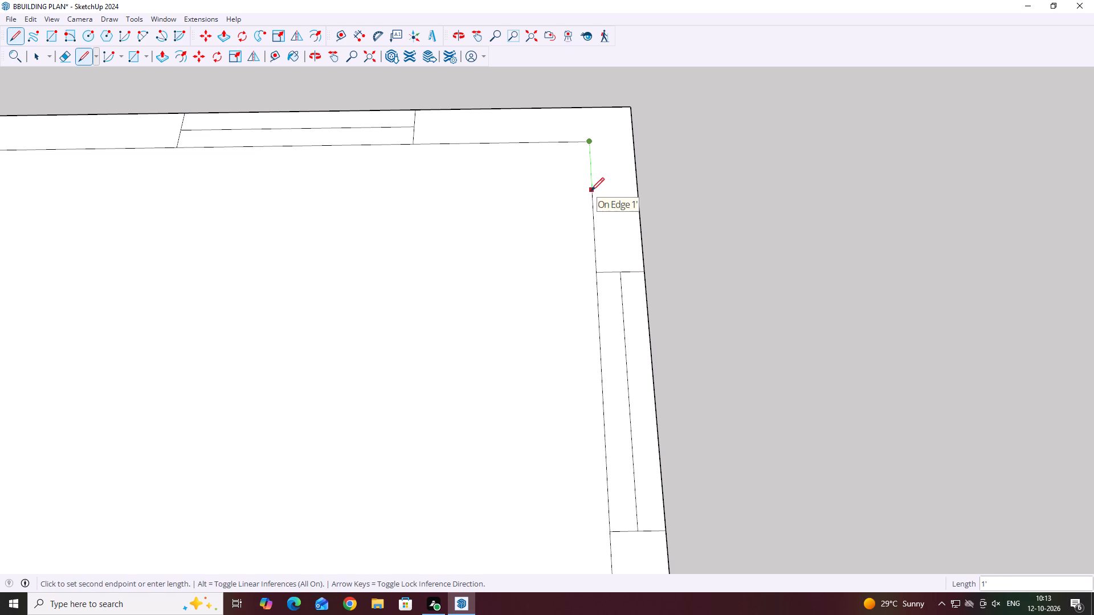
{"action": "left_click", "coordinate": [591, 191]}
{"action": "left_click", "coordinate": [593, 190]}
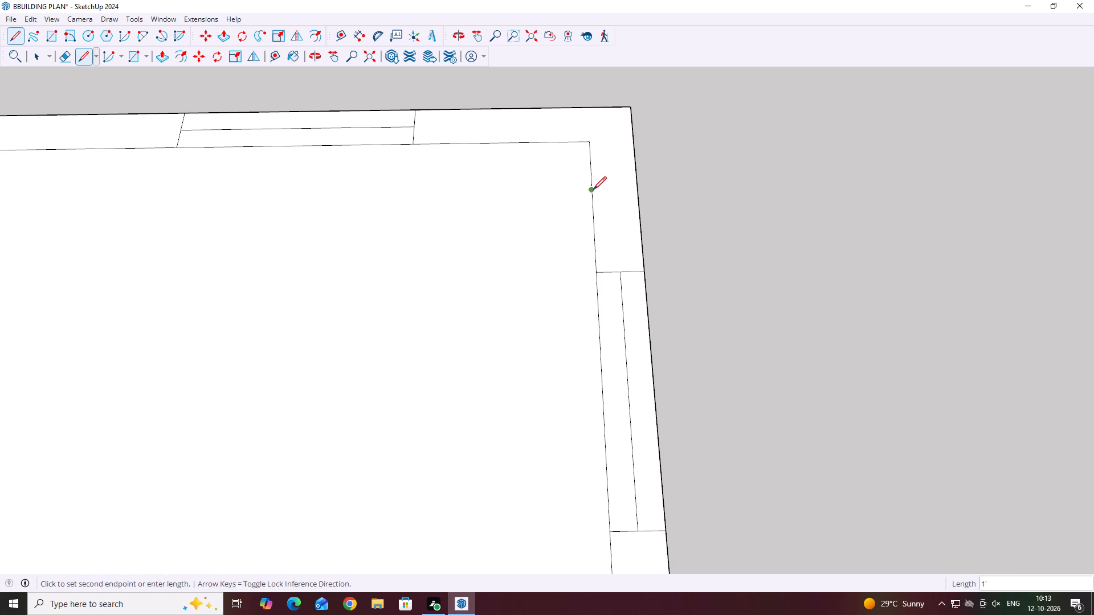
{"action": "left_click", "coordinate": [639, 189]}
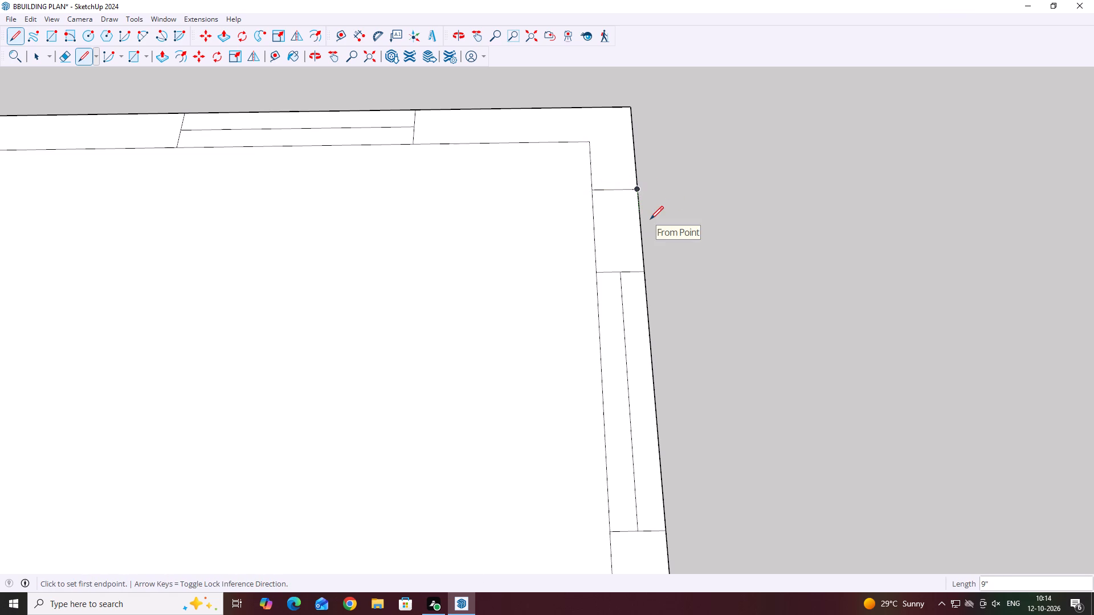
{"action": "key", "text": "space"}
Move the original side-wall window marking about 1' 6 3/4" towards the back corner onto the 1' line, and clear the selection.
{"action": "scroll", "coordinate": [670, 251], "scroll_direction": "down", "scroll_amount": 8}
{"action": "left_click_drag", "start_coordinate": [602, 234], "coordinate": [653, 371]}
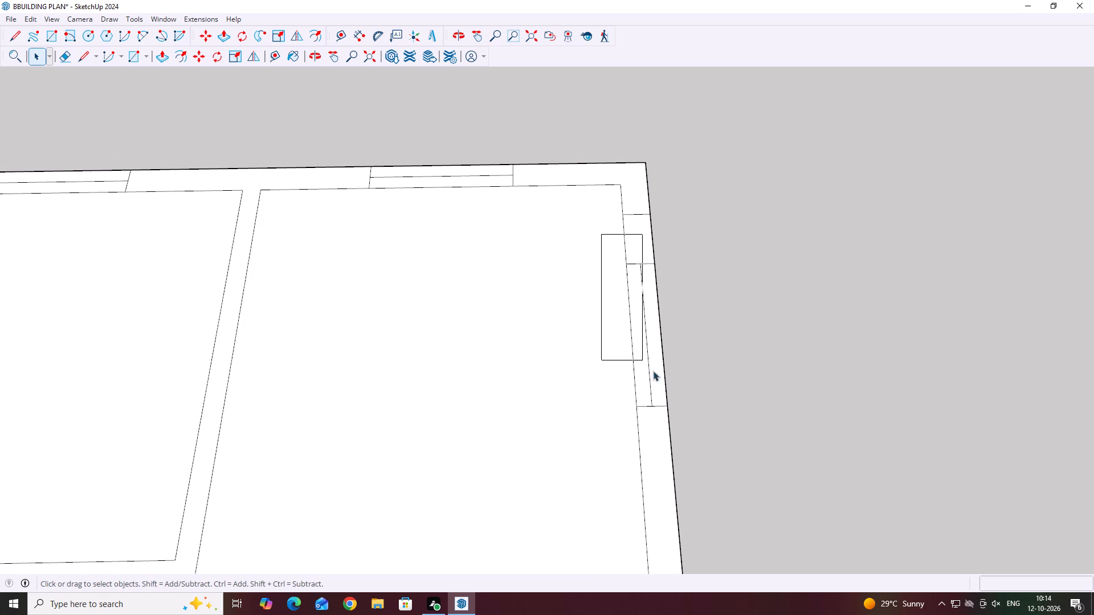
{"action": "left_click_drag", "start_coordinate": [653, 371], "coordinate": [730, 431]}
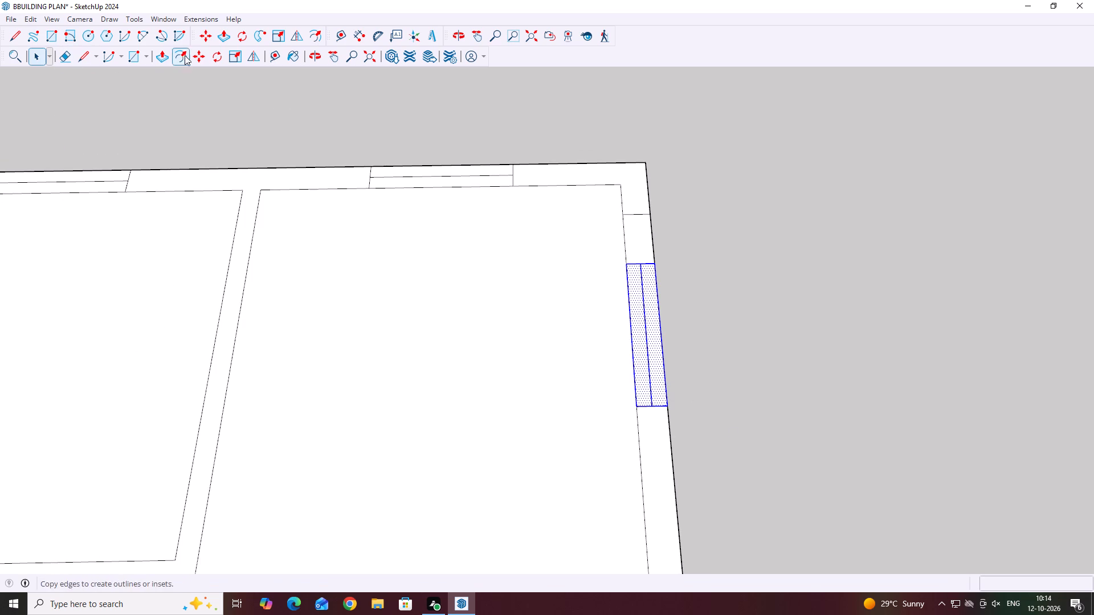
{"action": "left_click", "coordinate": [198, 56]}
{"action": "scroll", "coordinate": [647, 245], "scroll_direction": "up", "scroll_amount": 6}
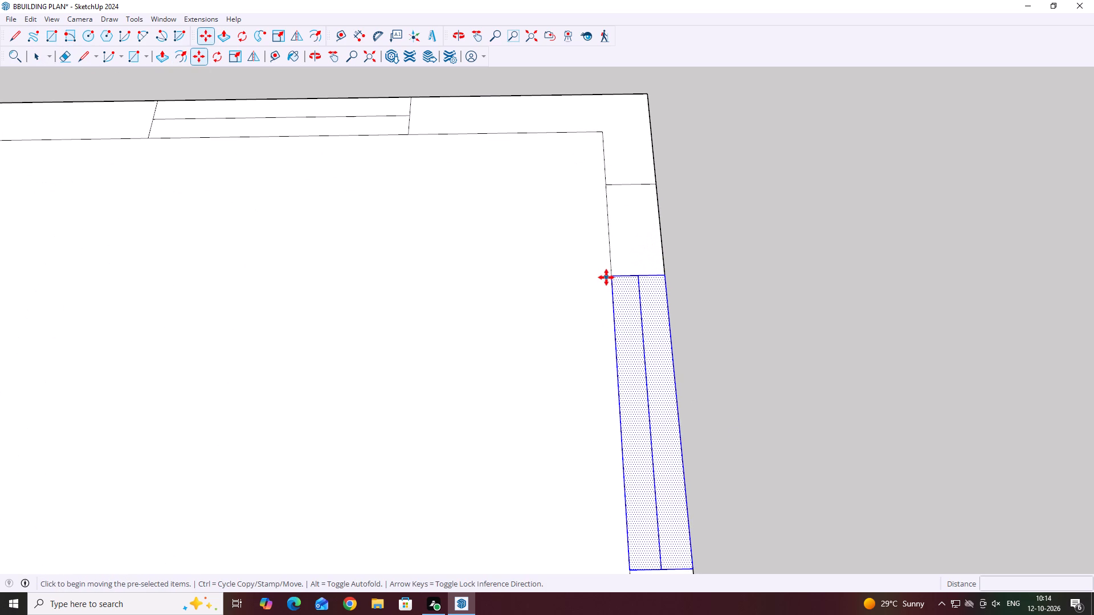
{"action": "left_click", "coordinate": [610, 276]}
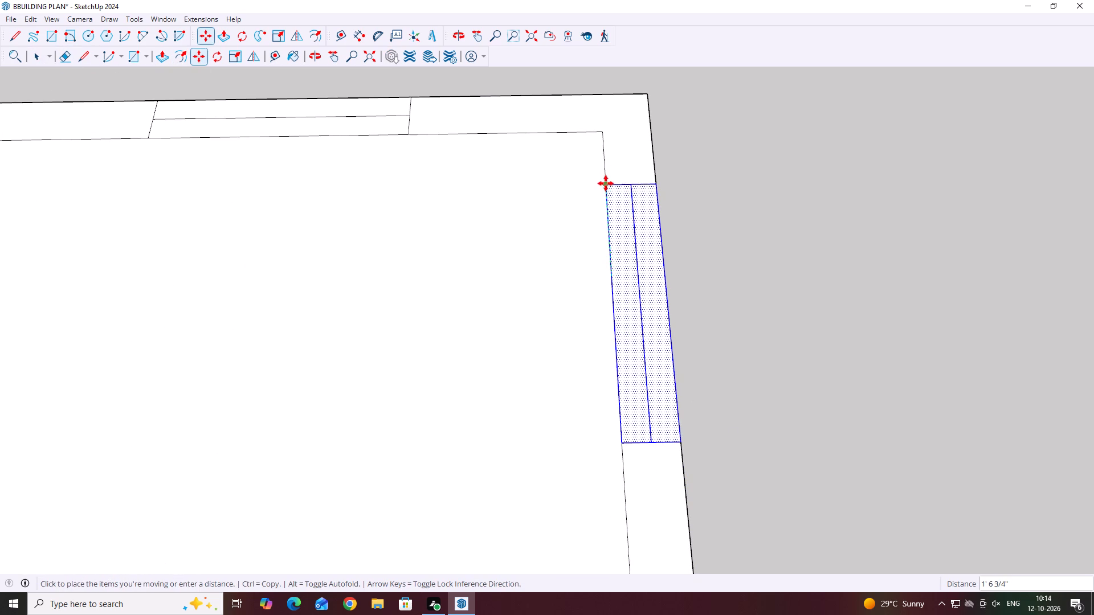
{"action": "left_click", "coordinate": [606, 182]}
{"action": "key", "text": "space"}
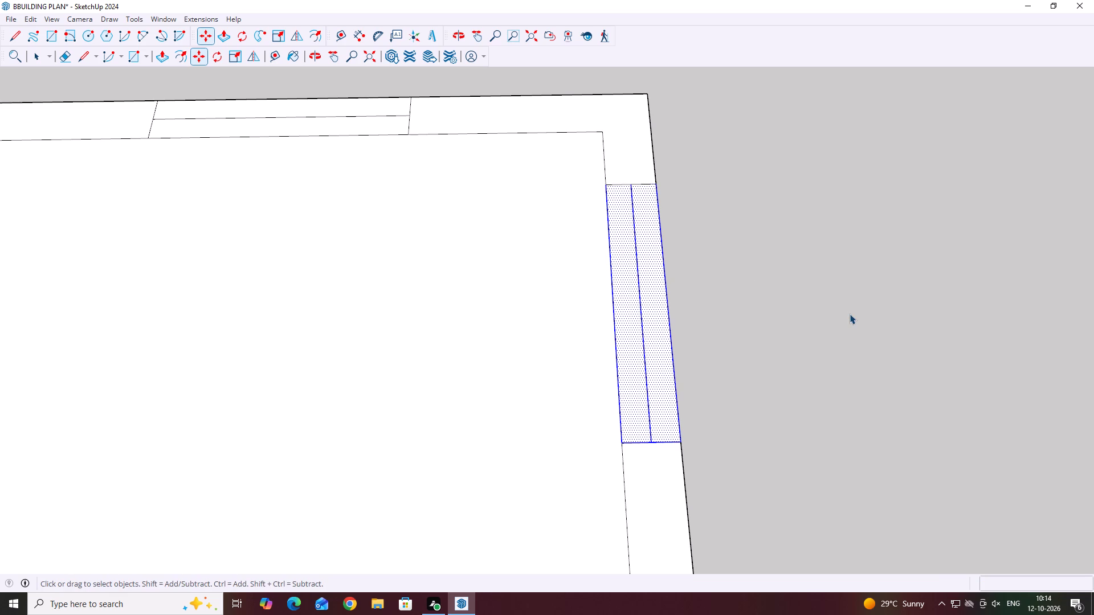
{"action": "left_click", "coordinate": [849, 313]}
Examine the whole floor plan, including the window markings on both side walls and the front rooms.
{"action": "scroll", "coordinate": [629, 286], "scroll_direction": "down", "scroll_amount": 20}
{"action": "scroll", "coordinate": [629, 286], "scroll_direction": "down", "scroll_amount": 1}
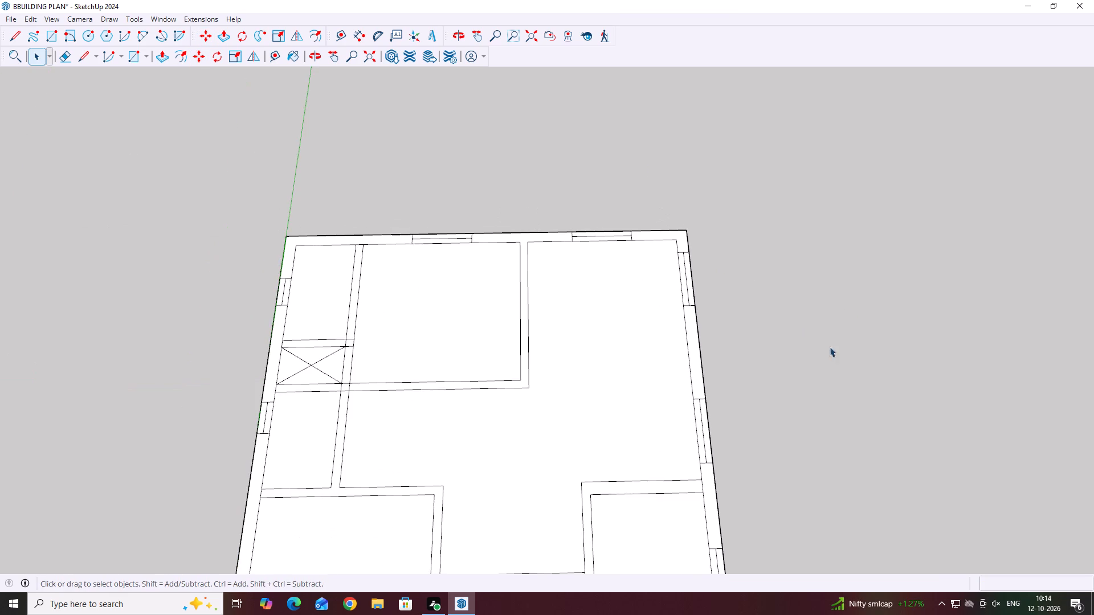
{"action": "middle_click_drag", "start_coordinate": [807, 380], "coordinate": [777, 292]}
{"action": "scroll", "coordinate": [627, 321], "scroll_direction": "down", "scroll_amount": 13}
{"action": "middle_click_drag", "start_coordinate": [662, 345], "coordinate": [676, 427]}
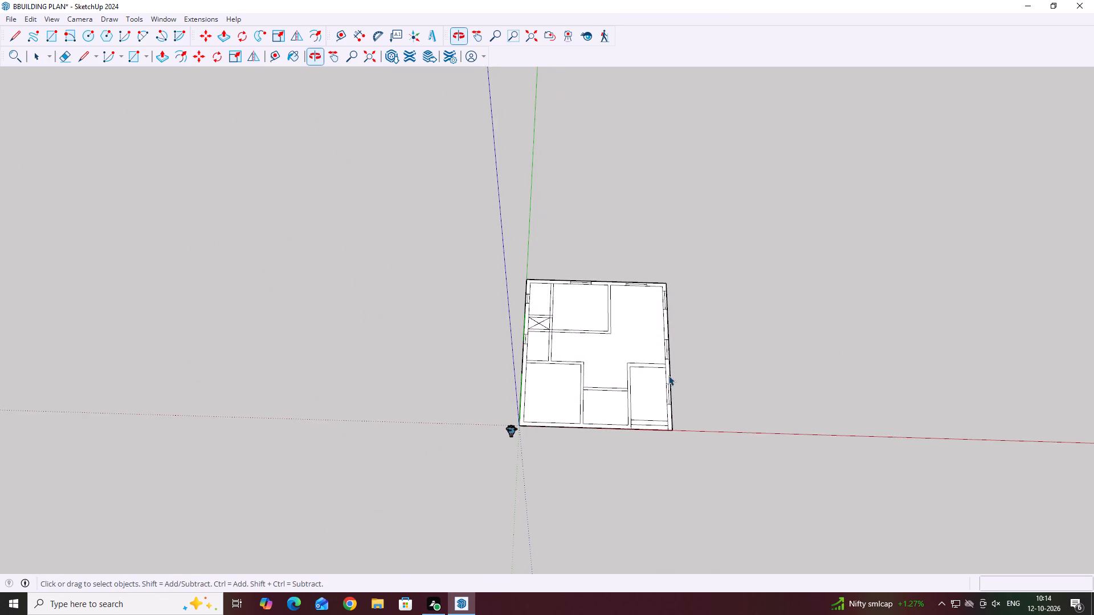
{"action": "scroll", "coordinate": [660, 345], "scroll_direction": "up", "scroll_amount": 13}
{"action": "middle_click_drag", "start_coordinate": [672, 388], "coordinate": [687, 446]}
{"action": "scroll", "coordinate": [687, 446], "scroll_direction": "down", "scroll_amount": 4}
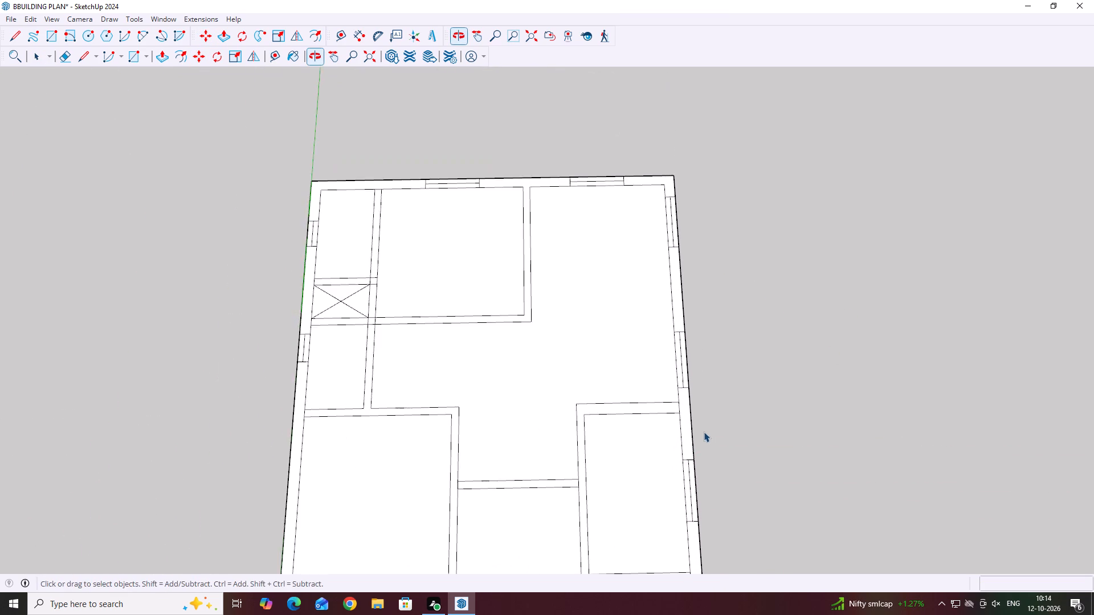
{"action": "scroll", "coordinate": [704, 432], "scroll_direction": "down", "scroll_amount": 6}
{"action": "middle_click_drag", "start_coordinate": [909, 401], "coordinate": [924, 474]}
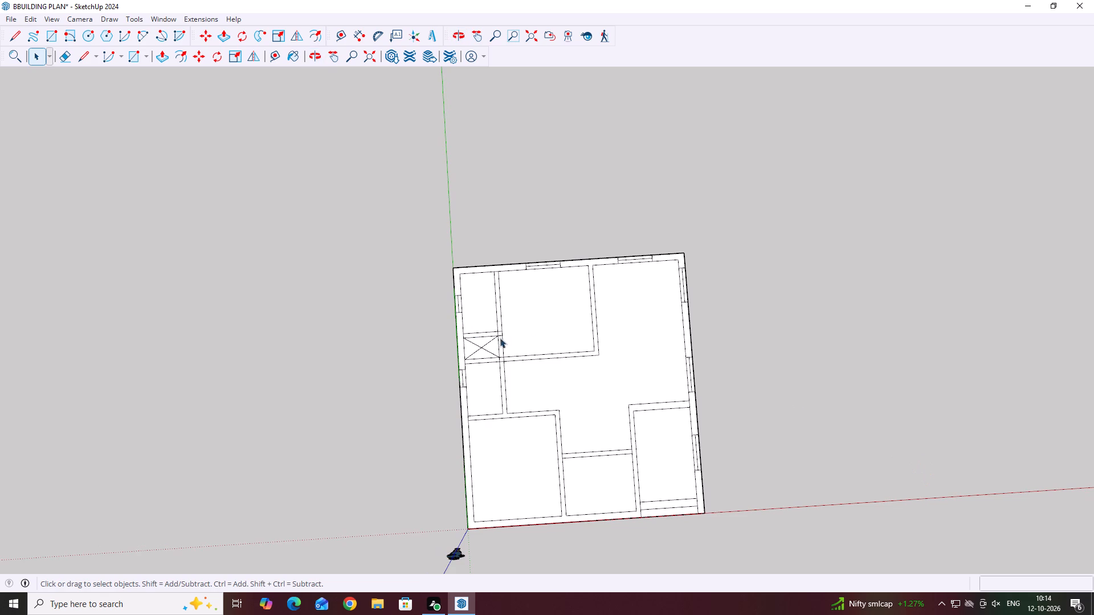
{"action": "scroll", "coordinate": [500, 337], "scroll_direction": "up", "scroll_amount": 2}
{"action": "middle_click_drag", "start_coordinate": [500, 333], "coordinate": [495, 208]}
{"action": "scroll", "coordinate": [667, 289], "scroll_direction": "down", "scroll_amount": 5}
{"action": "scroll", "coordinate": [711, 415], "scroll_direction": "up", "scroll_amount": 5}
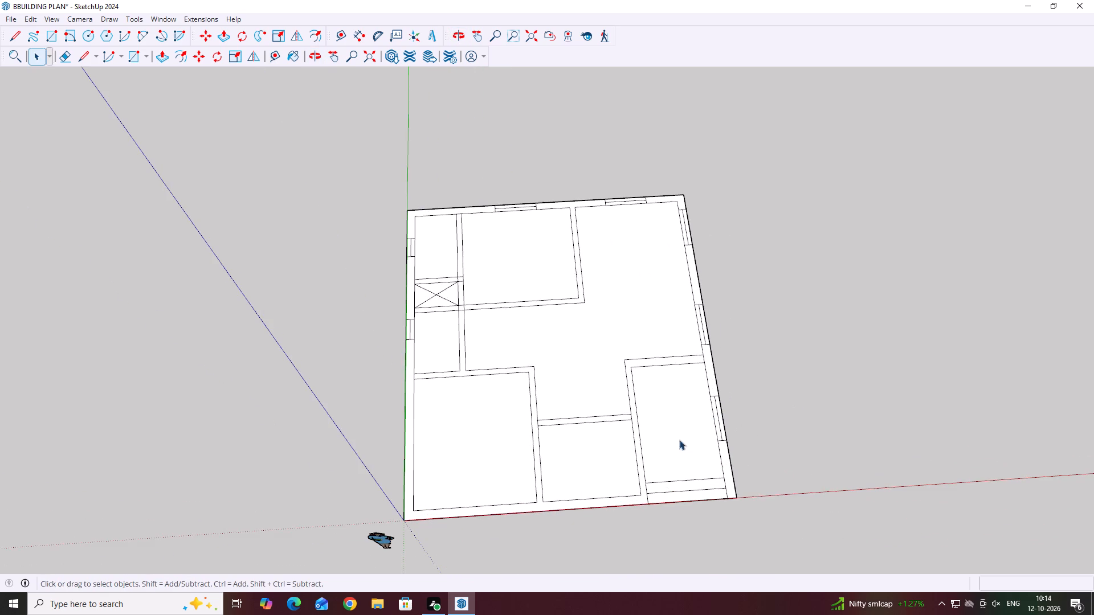
{"action": "scroll", "coordinate": [651, 515], "scroll_direction": "up", "scroll_amount": 6}
{"action": "middle_click_drag", "start_coordinate": [580, 268], "coordinate": [589, 288]}
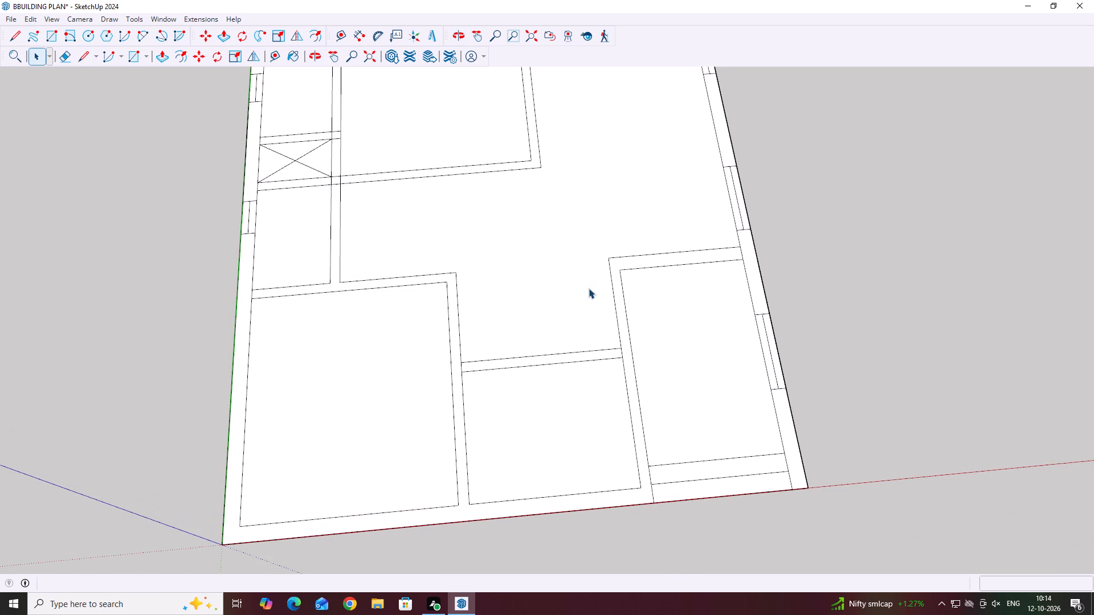
{"action": "scroll", "coordinate": [679, 402], "scroll_direction": "down", "scroll_amount": 1}
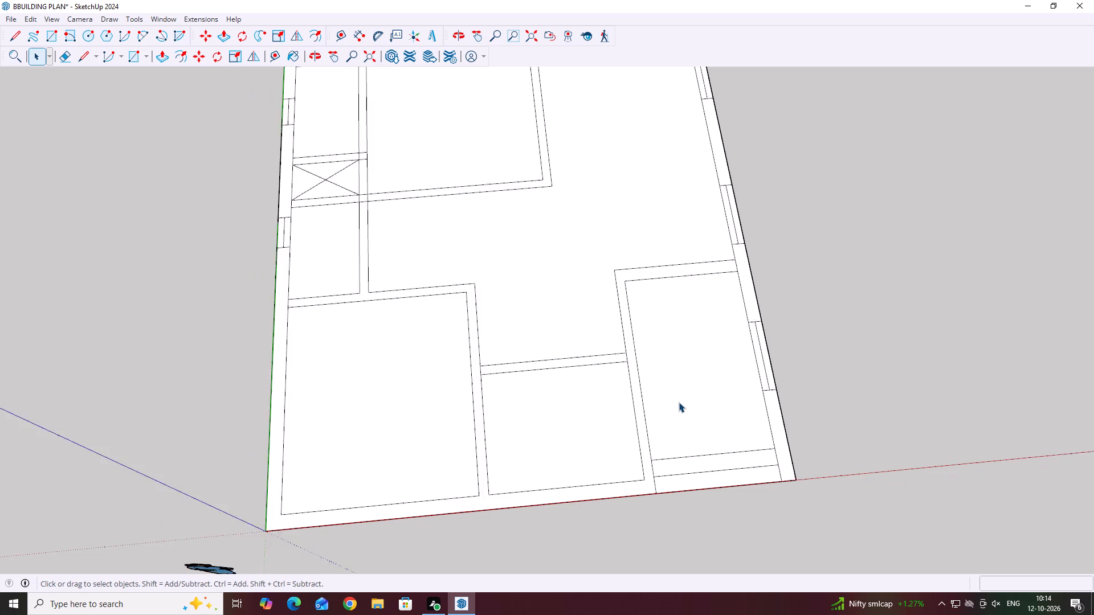
Draw a 4" line along the partition's inner face from the inner corner of the front room beside the red-axis end wall.
{"action": "scroll", "coordinate": [679, 402], "scroll_direction": "down", "scroll_amount": 1}
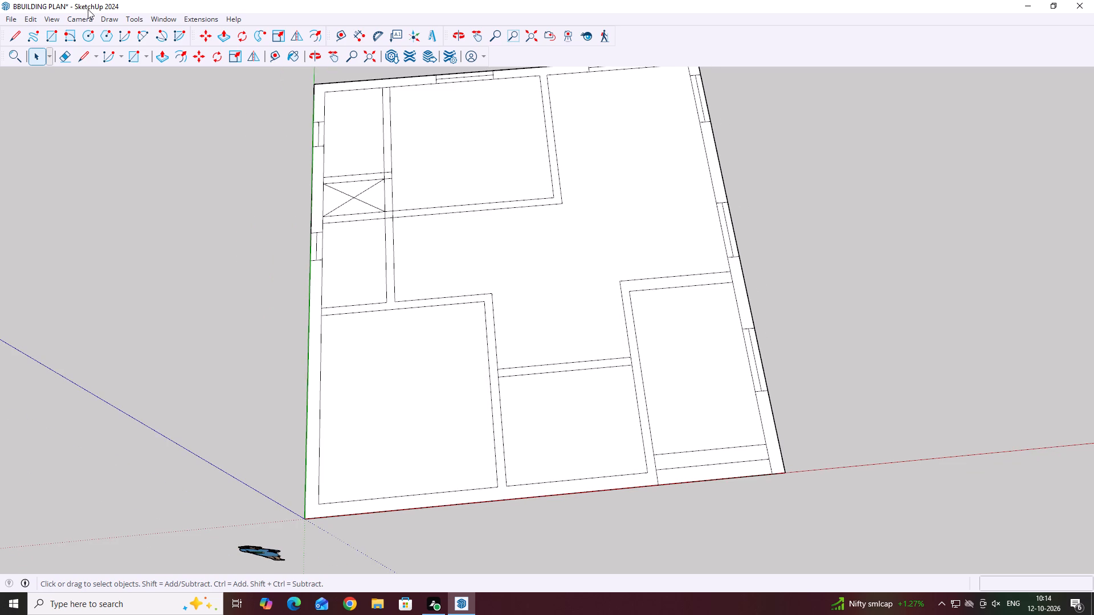
{"action": "left_click", "coordinate": [17, 36]}
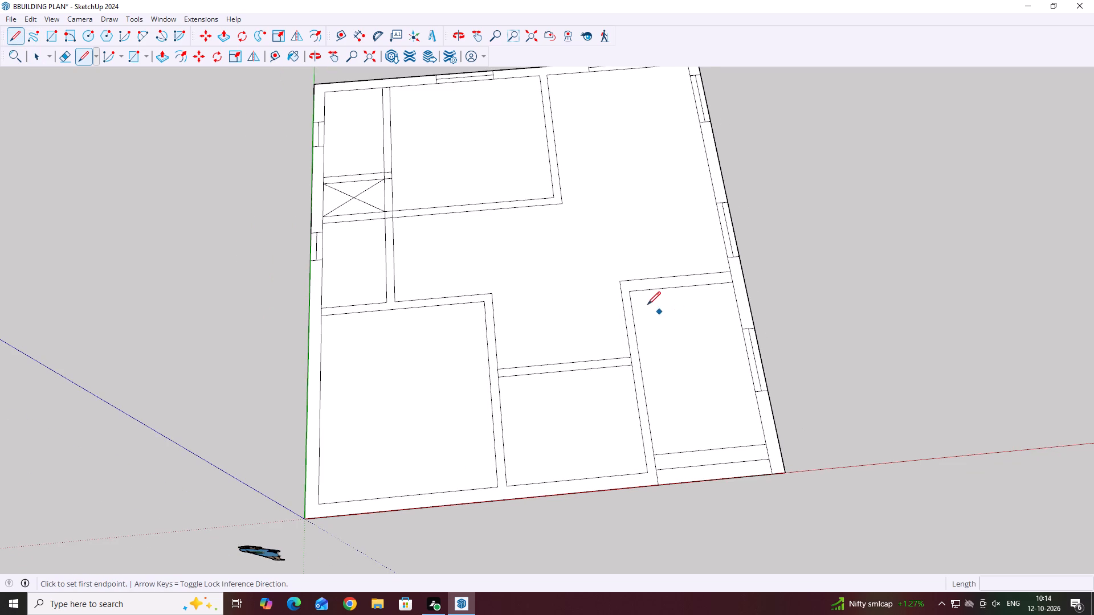
{"action": "scroll", "coordinate": [634, 296], "scroll_direction": "up", "scroll_amount": 6}
{"action": "left_click", "coordinate": [628, 288]}
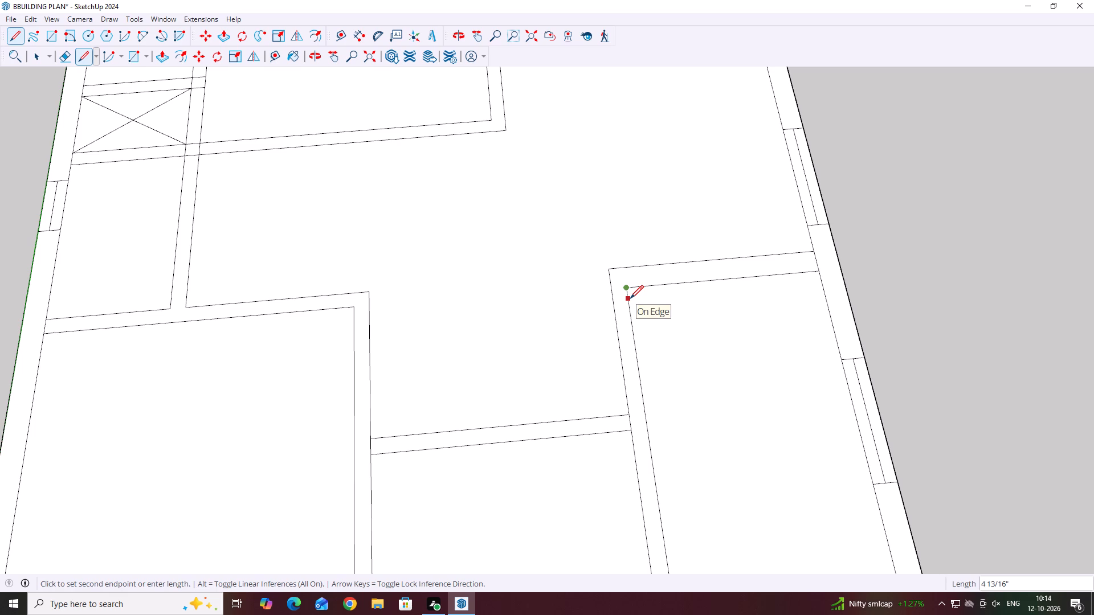
{"action": "key", "text": "4"}
{"action": "key", "text": "apostrophe"}
{"action": "scroll", "coordinate": [630, 298], "scroll_direction": "up", "scroll_amount": 7}
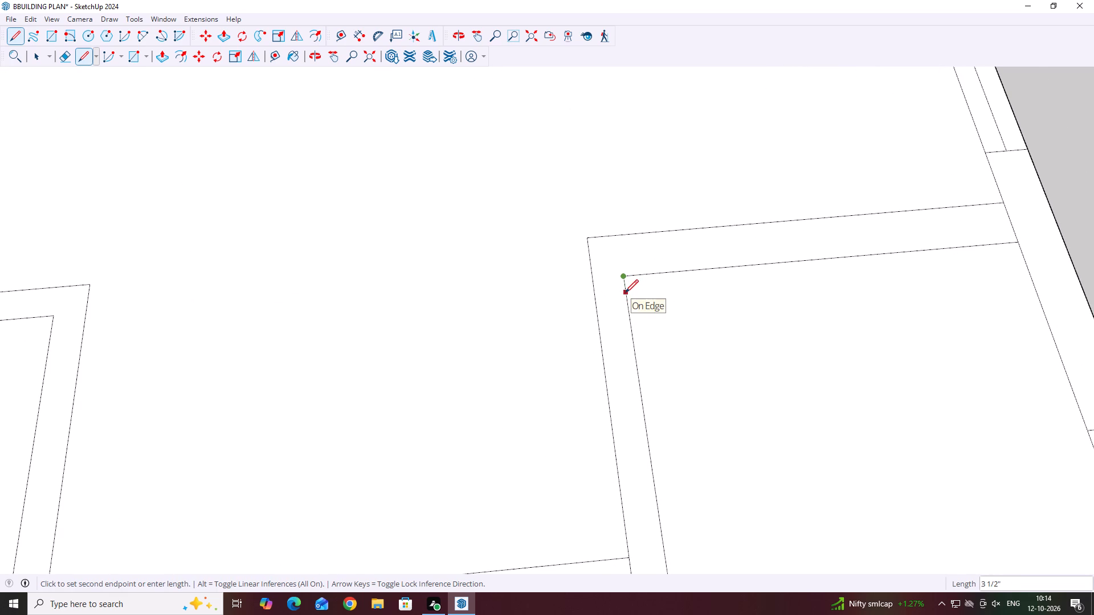
{"action": "scroll", "coordinate": [625, 293], "scroll_direction": "up", "scroll_amount": 10}
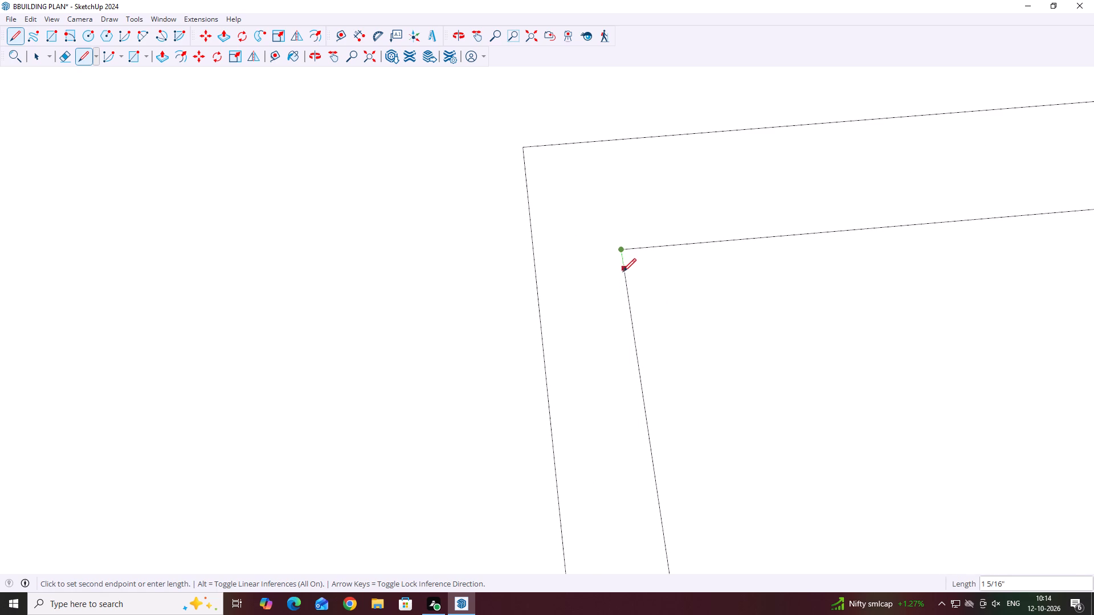
{"action": "scroll", "coordinate": [623, 276], "scroll_direction": "down", "scroll_amount": 5}
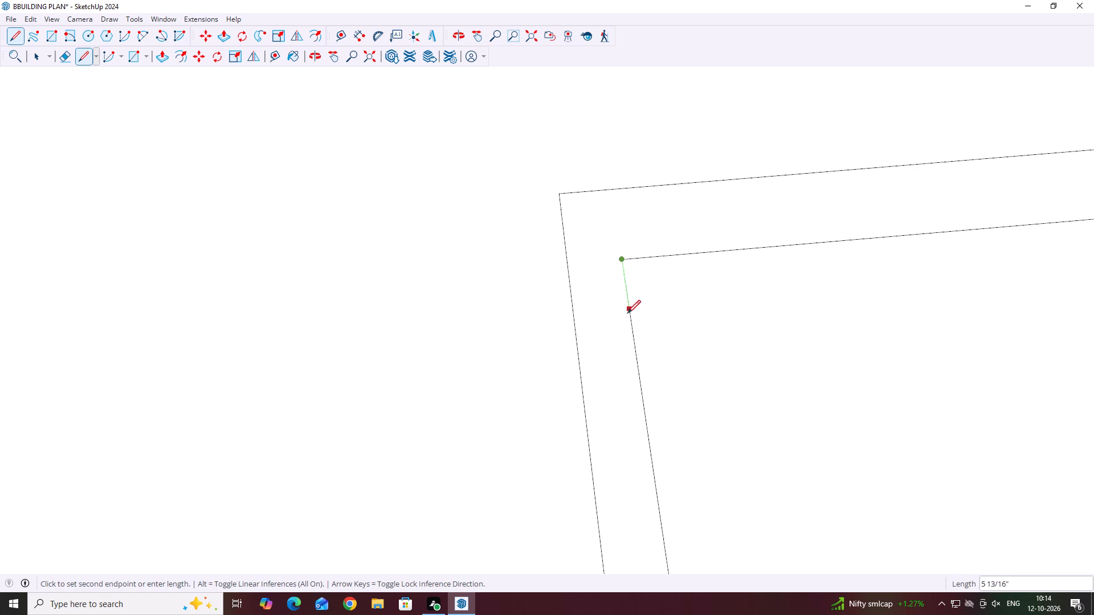
{"action": "scroll", "coordinate": [627, 267], "scroll_direction": "up", "scroll_amount": 4}
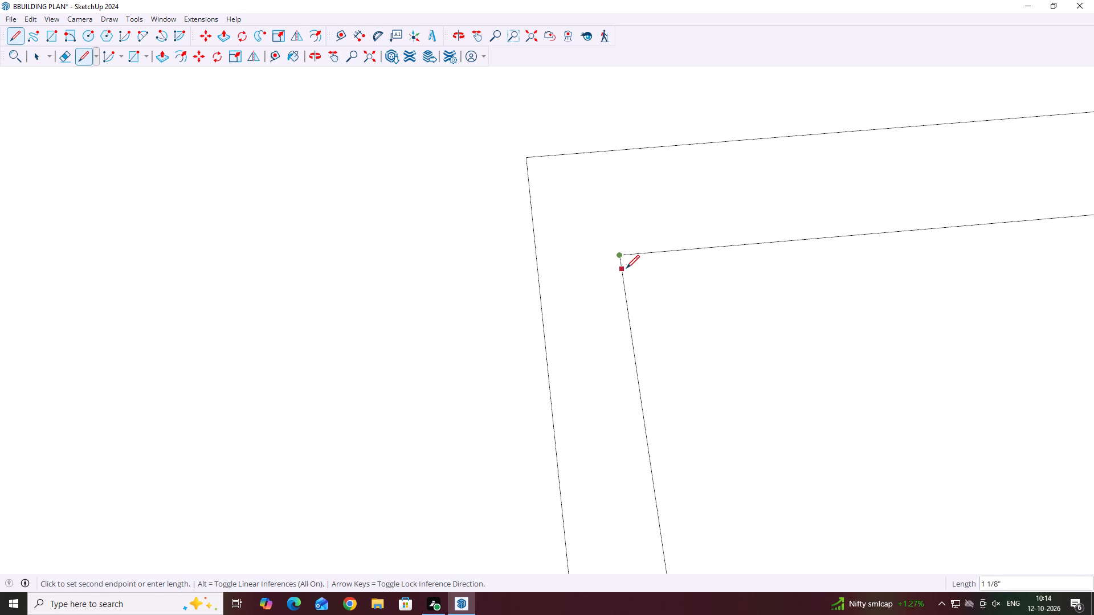
{"action": "scroll", "coordinate": [623, 276], "scroll_direction": "up", "scroll_amount": 4}
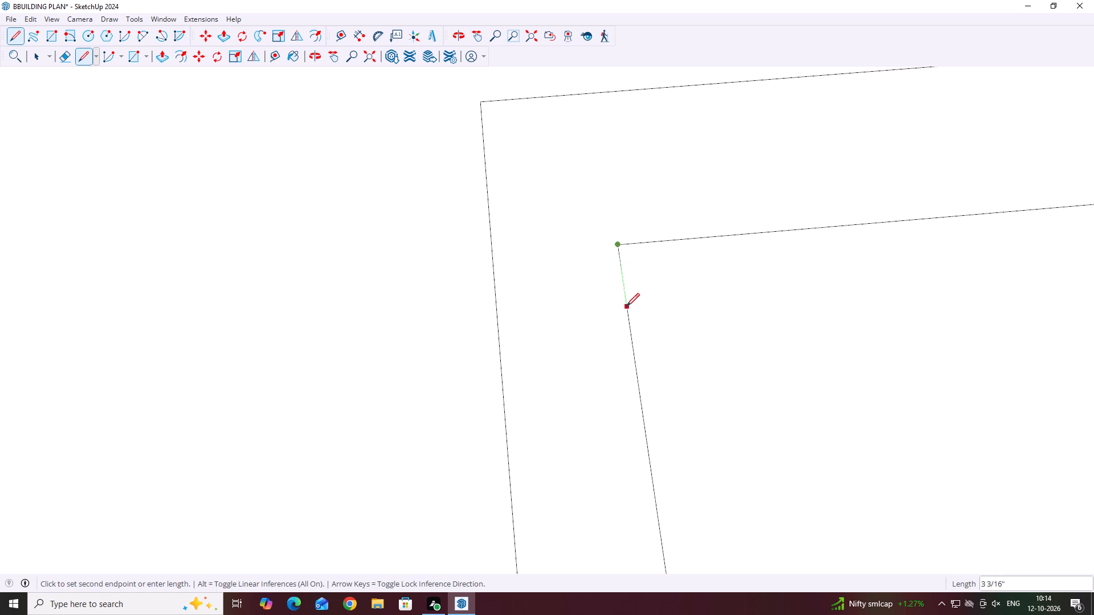
{"action": "scroll", "coordinate": [628, 314], "scroll_direction": "down", "scroll_amount": 2}
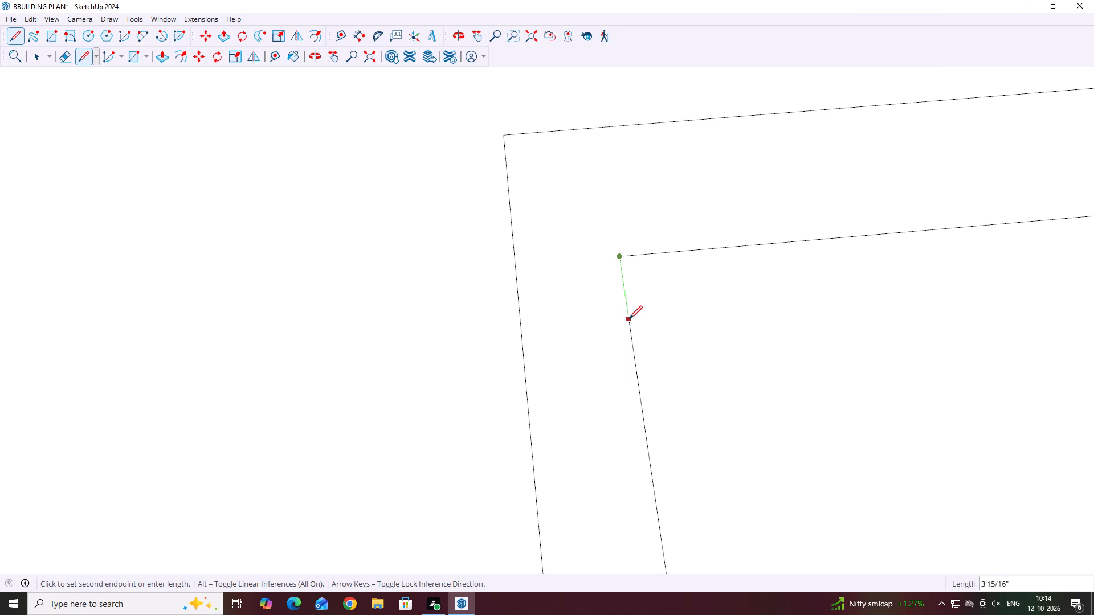
{"action": "scroll", "coordinate": [622, 255], "scroll_direction": "up", "scroll_amount": 3}
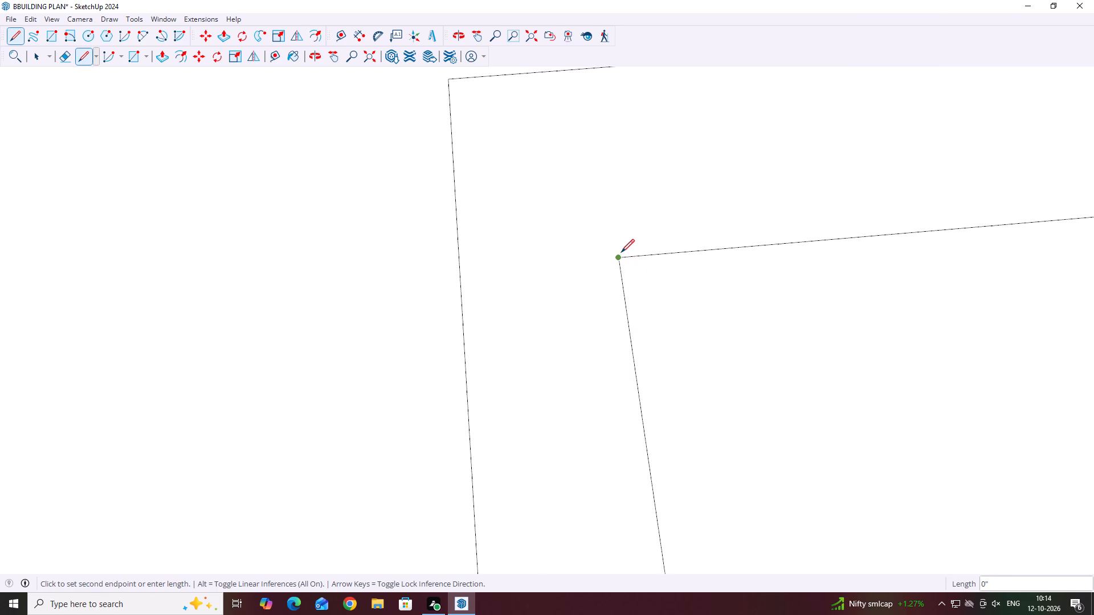
{"action": "scroll", "coordinate": [621, 252], "scroll_direction": "up", "scroll_amount": 5}
{"action": "scroll", "coordinate": [620, 314], "scroll_direction": "down", "scroll_amount": 1}
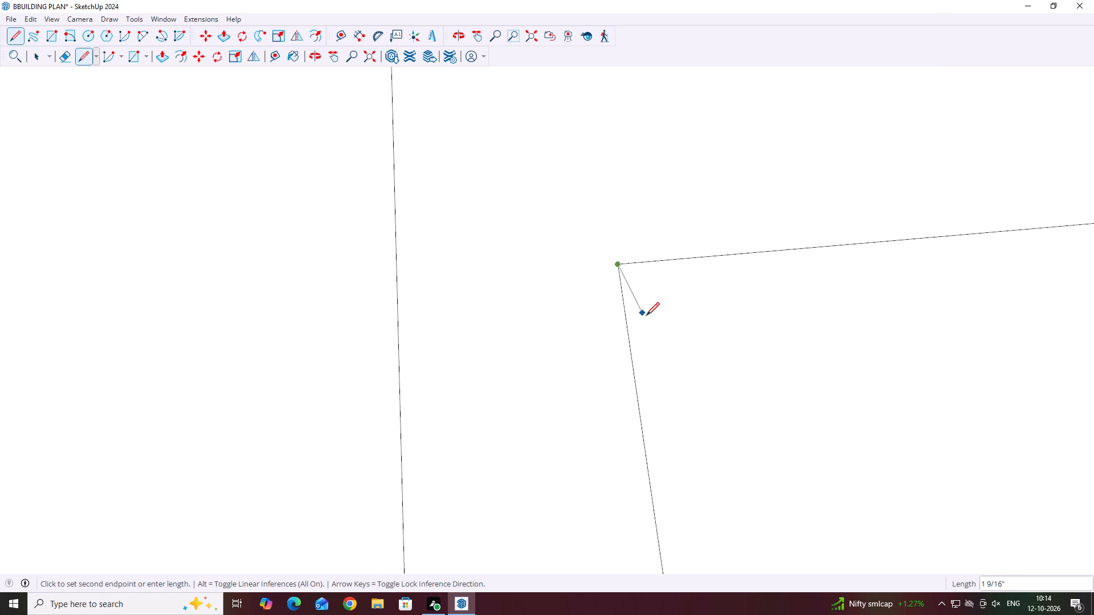
{"action": "key", "text": "4"}
{"action": "key", "text": "Return"}
Draw a line across the partition's thickness at the 4" point to mark one door jamb.
{"action": "scroll", "coordinate": [631, 323], "scroll_direction": "down", "scroll_amount": 7}
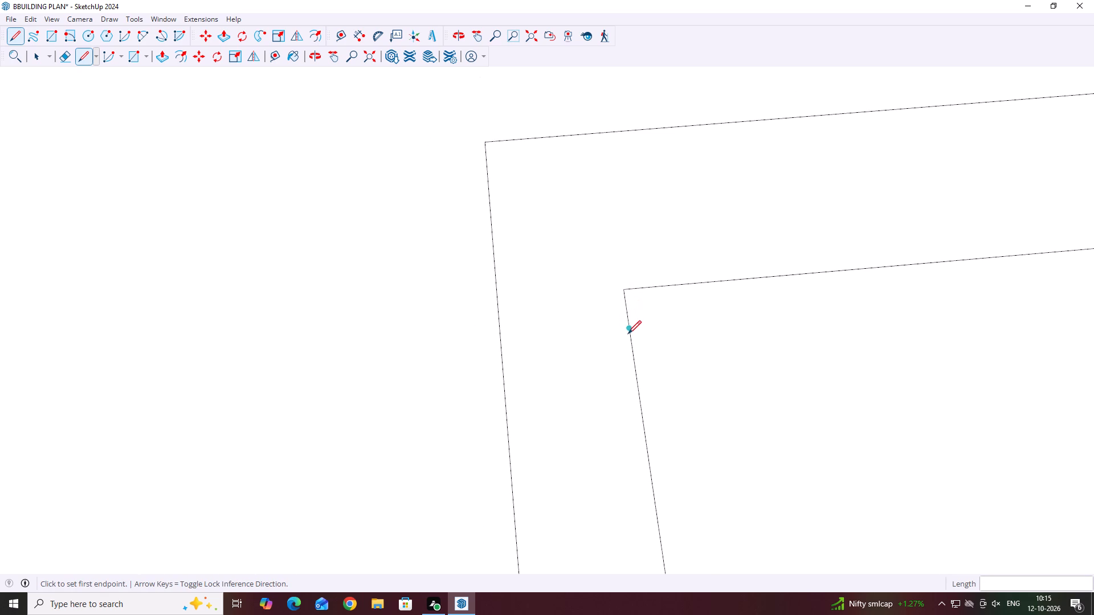
{"action": "left_click", "coordinate": [635, 372]}
{"action": "left_click", "coordinate": [504, 378]}
{"action": "key", "text": "space"}
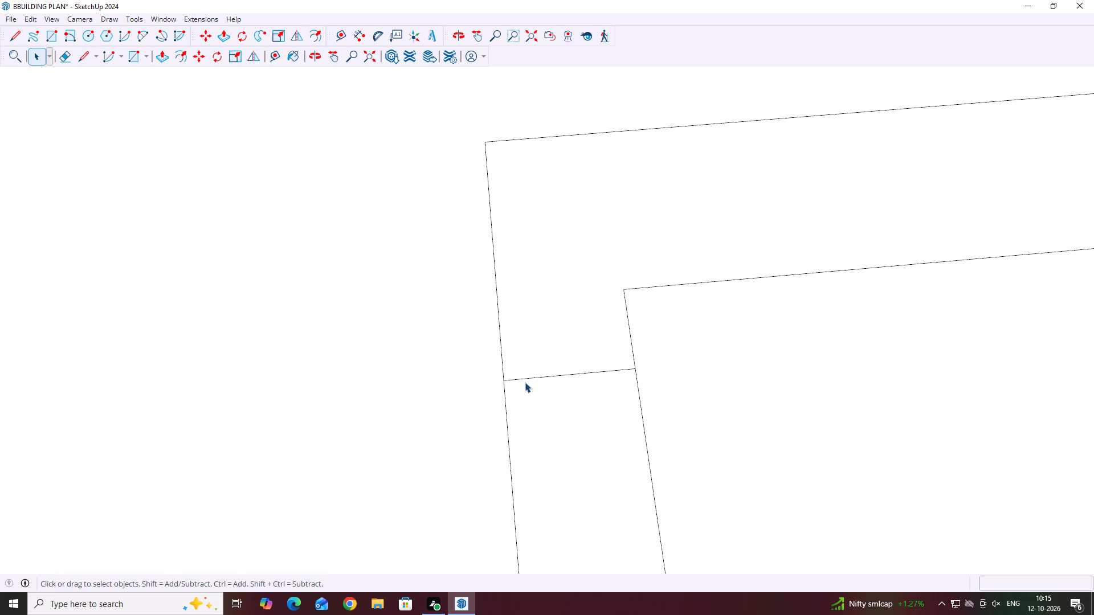
Copy the door jamb line 3' along the partition, away from the corner.
{"action": "scroll", "coordinate": [525, 382], "scroll_direction": "down", "scroll_amount": 20}
{"action": "scroll", "coordinate": [525, 382], "scroll_direction": "down", "scroll_amount": 10}
{"action": "middle_click_drag", "start_coordinate": [643, 340], "coordinate": [618, 358]}
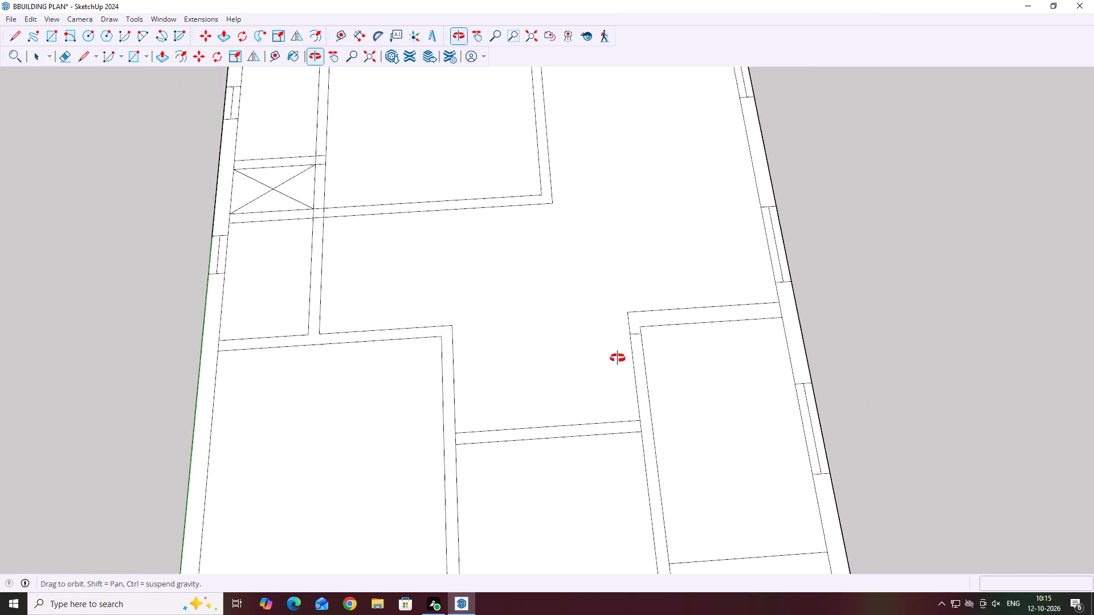
{"action": "middle_click_drag", "start_coordinate": [618, 358], "coordinate": [612, 360]}
{"action": "scroll", "coordinate": [634, 359], "scroll_direction": "up", "scroll_amount": 14}
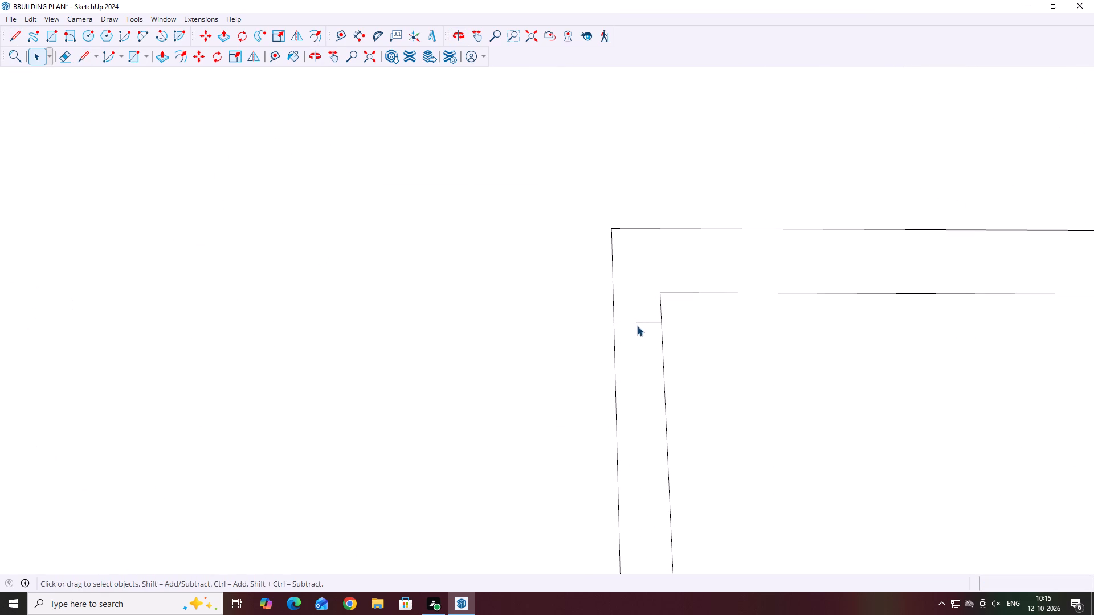
{"action": "left_click", "coordinate": [637, 326]}
{"action": "left_click", "coordinate": [644, 323]}
{"action": "key", "text": "m"}
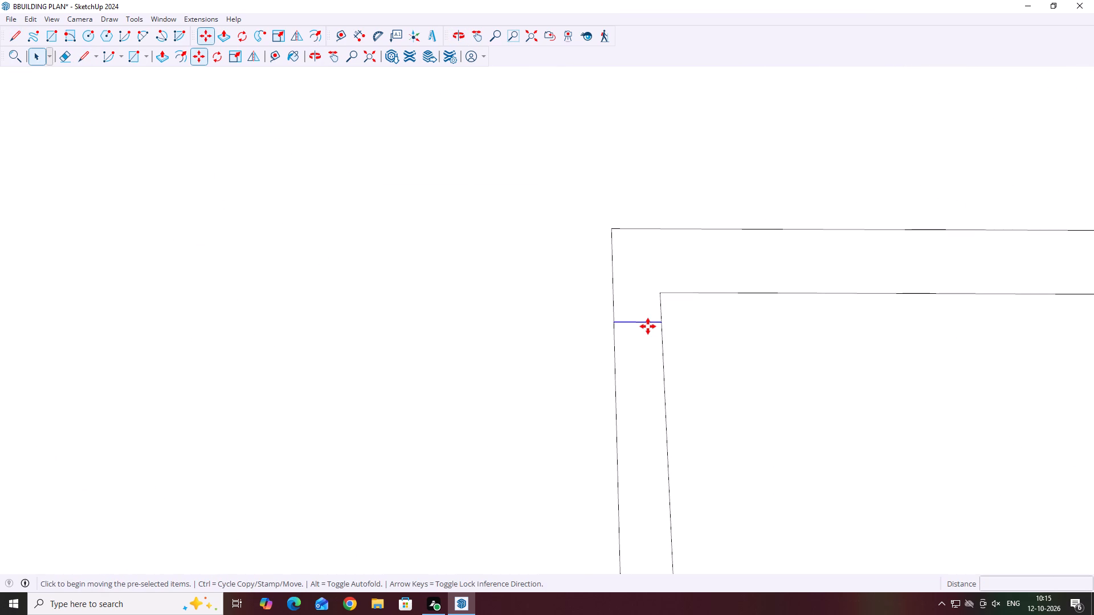
{"action": "left_click", "coordinate": [636, 322]}
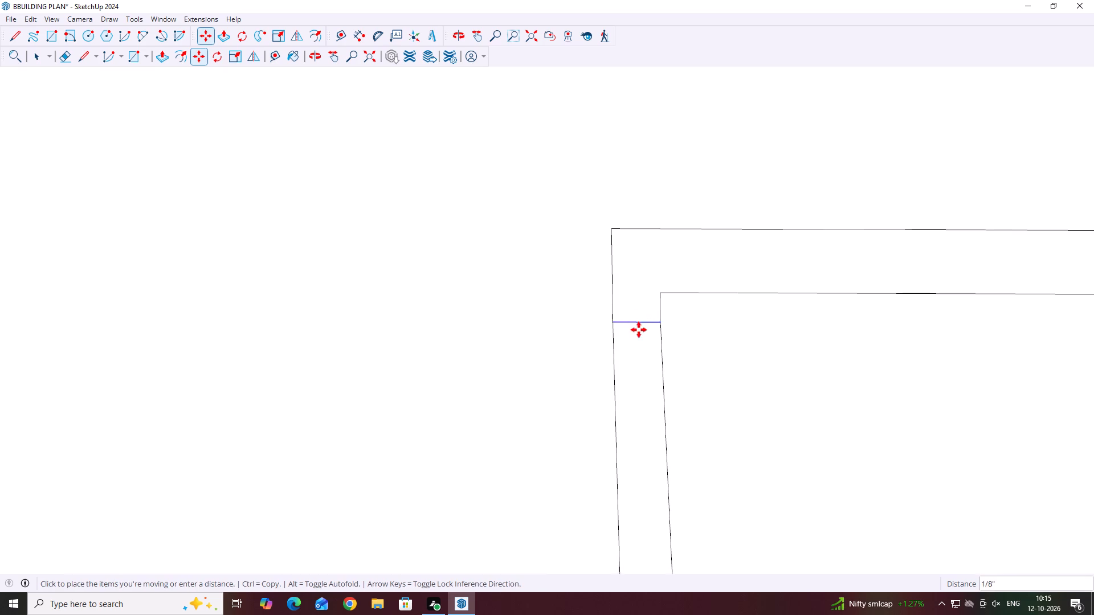
{"action": "scroll", "coordinate": [629, 380], "scroll_direction": "down", "scroll_amount": 3}
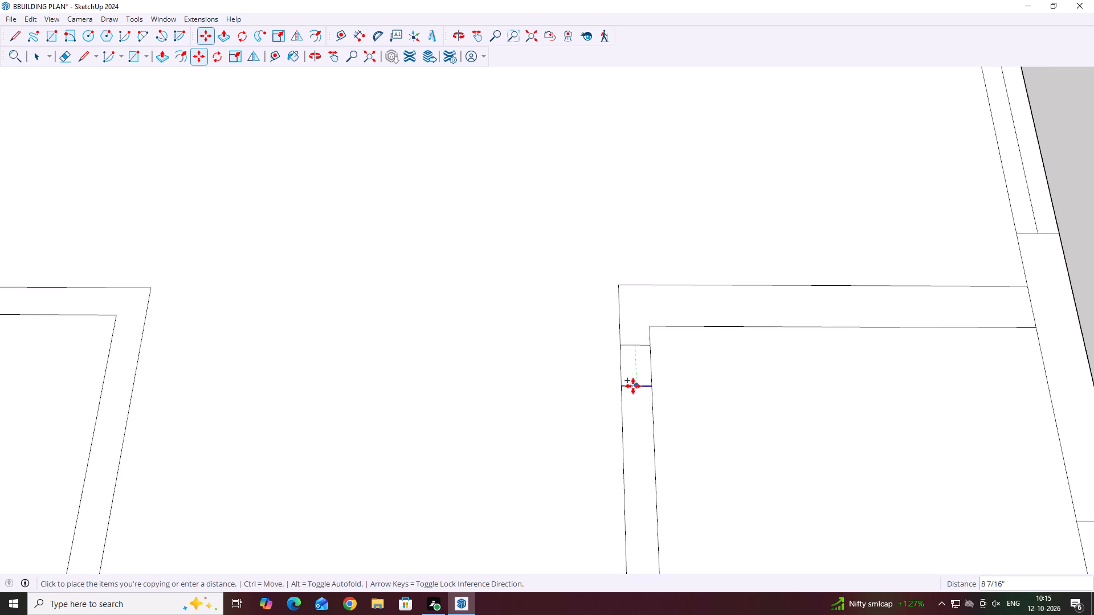
{"action": "scroll", "coordinate": [633, 386], "scroll_direction": "down", "scroll_amount": 5}
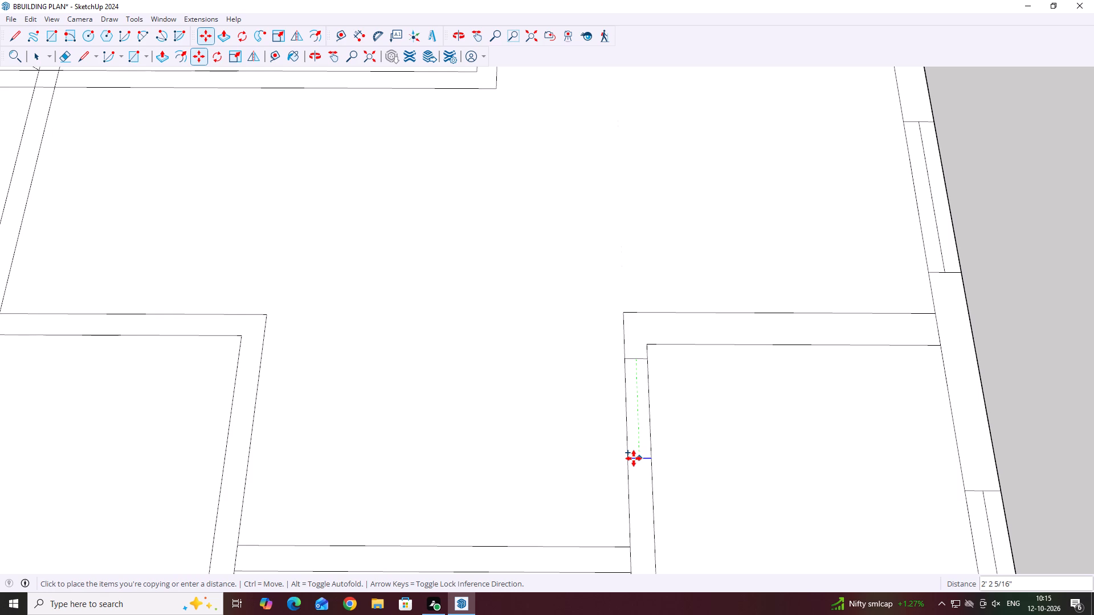
{"action": "key", "text": "3"}
{"action": "key", "text": "apostrophe"}
{"action": "key", "text": "Return"}
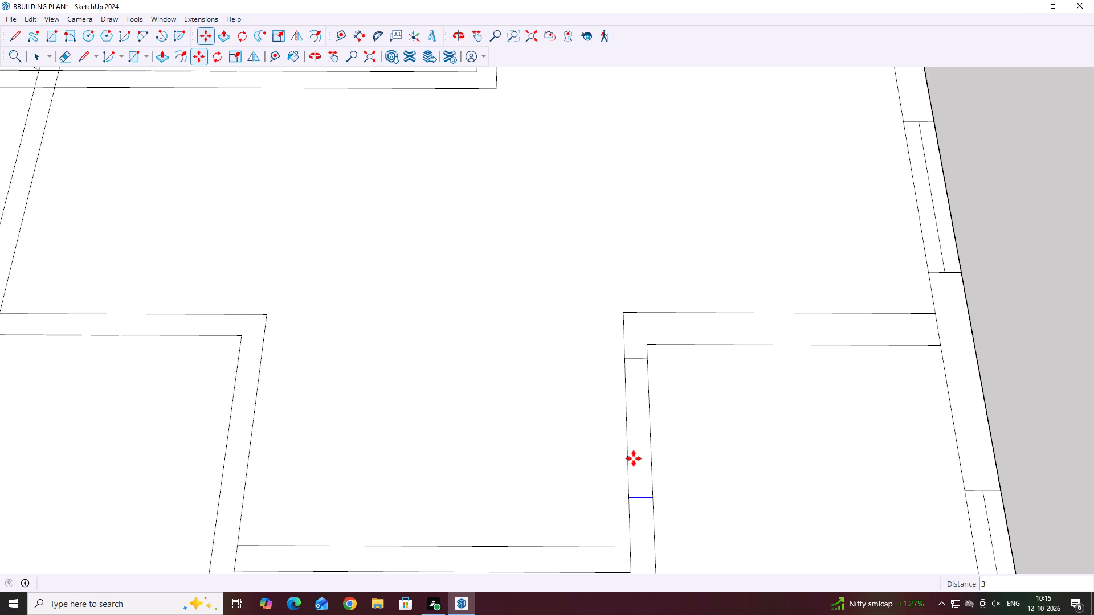
{"action": "scroll", "coordinate": [620, 463], "scroll_direction": "down", "scroll_amount": 6}
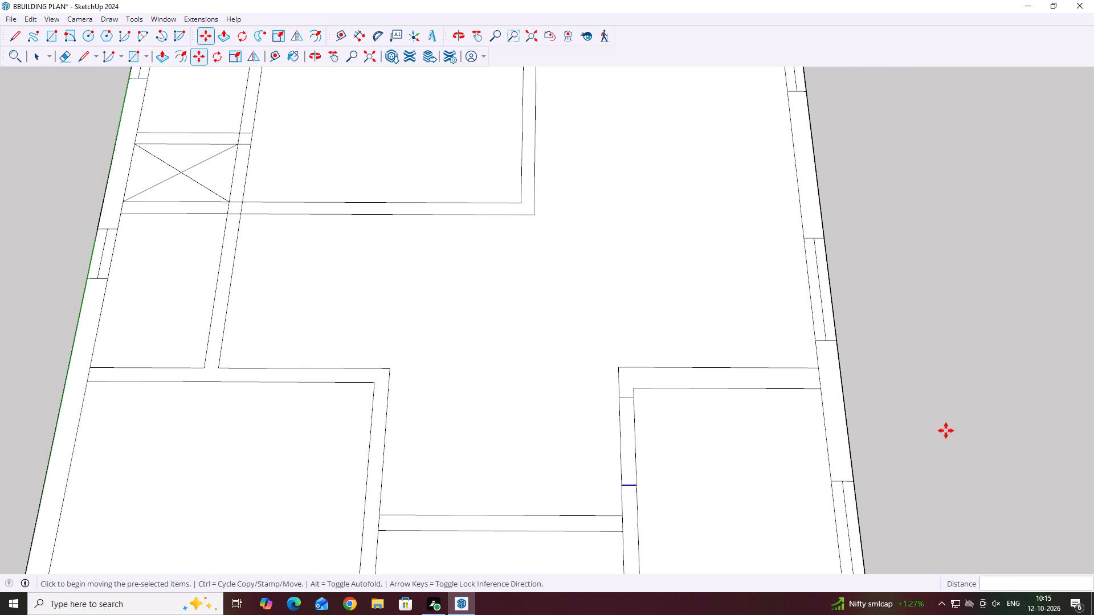
{"action": "key", "text": "space"}
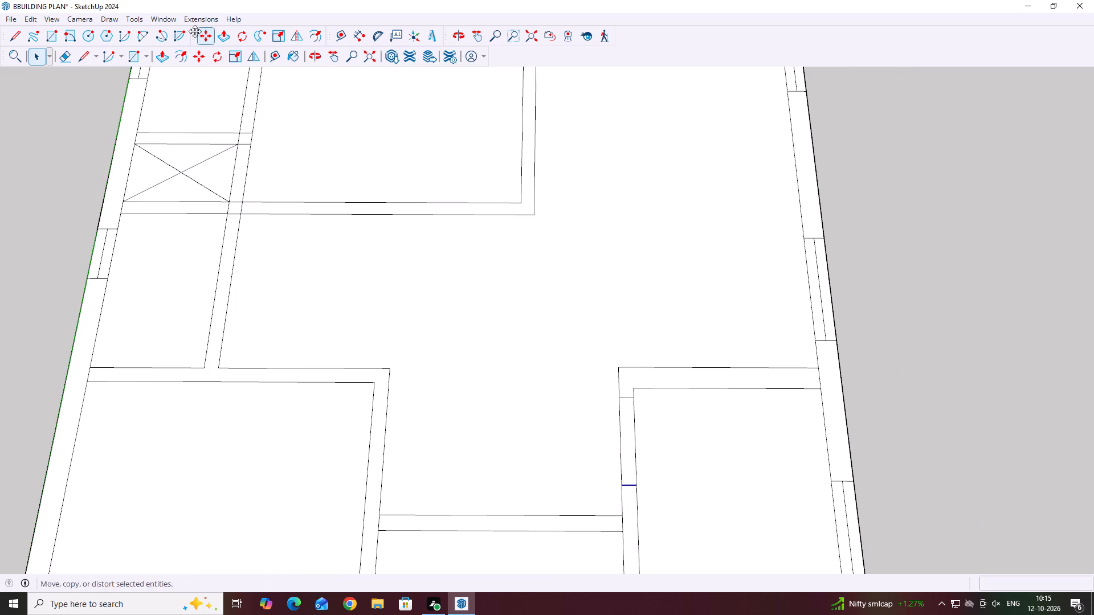
Erase both partition edges between the two jamb lines to open the 3' doorway.
{"action": "left_click", "coordinate": [65, 55]}
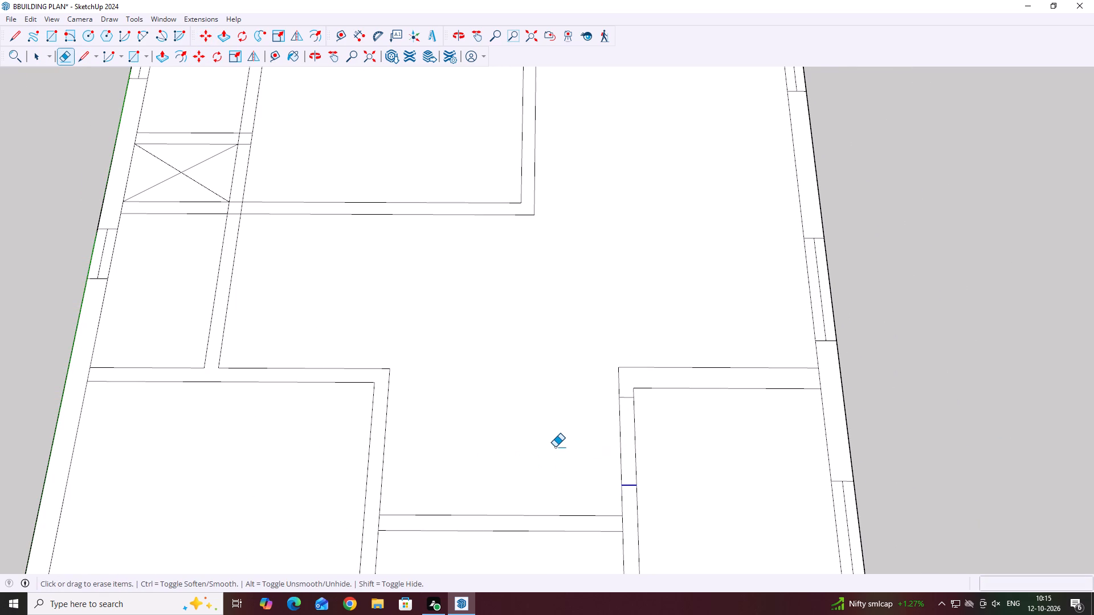
{"action": "scroll", "coordinate": [555, 447], "scroll_direction": "up", "scroll_amount": 3}
{"action": "middle_click_drag", "start_coordinate": [332, 427], "coordinate": [477, 465]}
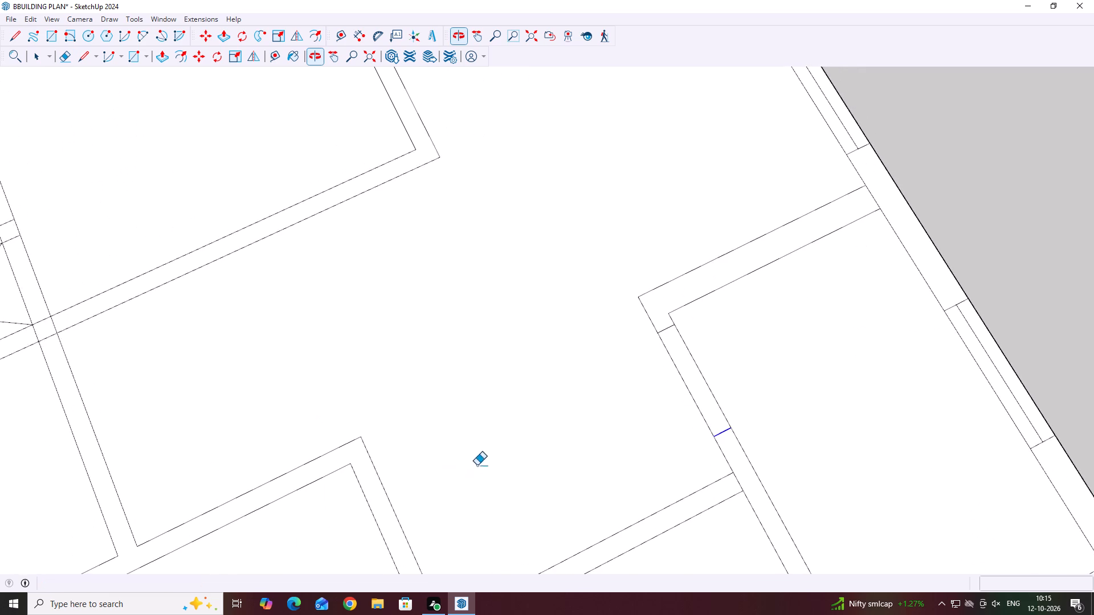
{"action": "scroll", "coordinate": [479, 468], "scroll_direction": "down", "scroll_amount": 1}
{"action": "scroll", "coordinate": [639, 386], "scroll_direction": "up", "scroll_amount": 3}
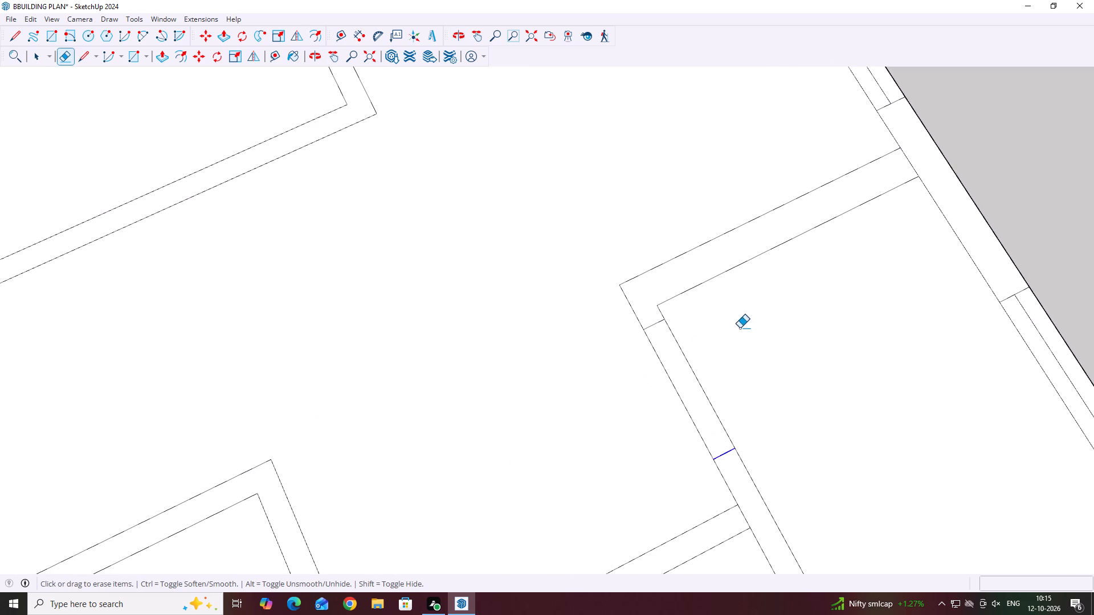
{"action": "left_click_drag", "start_coordinate": [750, 323], "coordinate": [638, 400]}
Erase the outer wall's inner edge between the partition lines where the doorway room's rear partition meets the side wall.
{"action": "scroll", "coordinate": [684, 380], "scroll_direction": "down", "scroll_amount": 12}
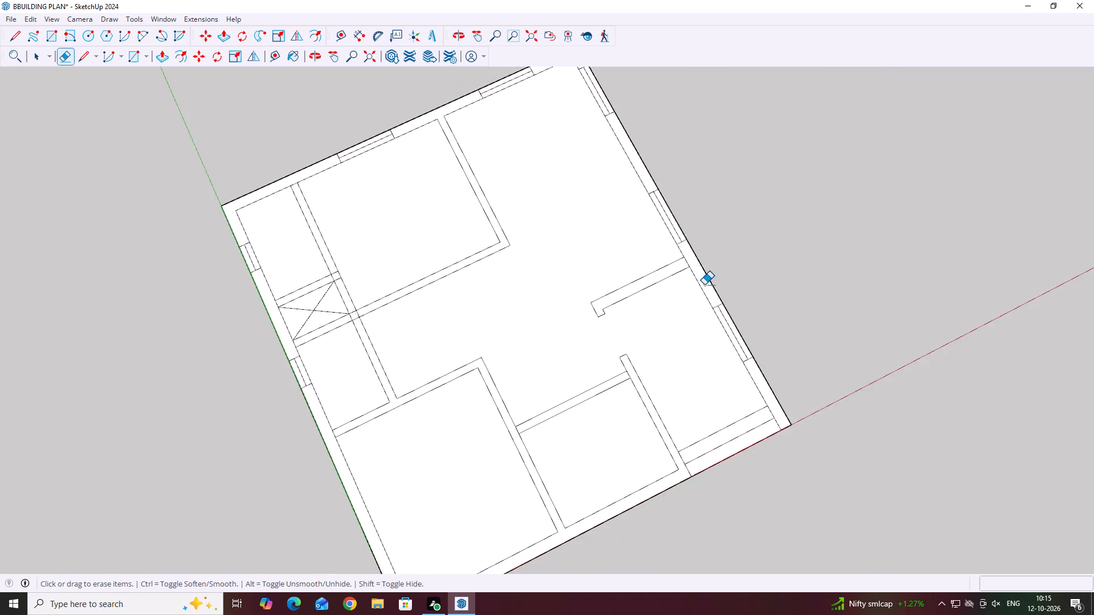
{"action": "middle_click_drag", "start_coordinate": [725, 288], "coordinate": [660, 291]}
{"action": "scroll", "coordinate": [695, 285], "scroll_direction": "up", "scroll_amount": 13}
{"action": "left_click_drag", "start_coordinate": [712, 280], "coordinate": [675, 297]}
Erase the green-axis side wall's inner edge between the partition lines at the end of the large front room's rear partition.
{"action": "scroll", "coordinate": [686, 318], "scroll_direction": "down", "scroll_amount": 19}
{"action": "middle_click_drag", "start_coordinate": [738, 355], "coordinate": [621, 235]}
{"action": "scroll", "coordinate": [434, 343], "scroll_direction": "up", "scroll_amount": 15}
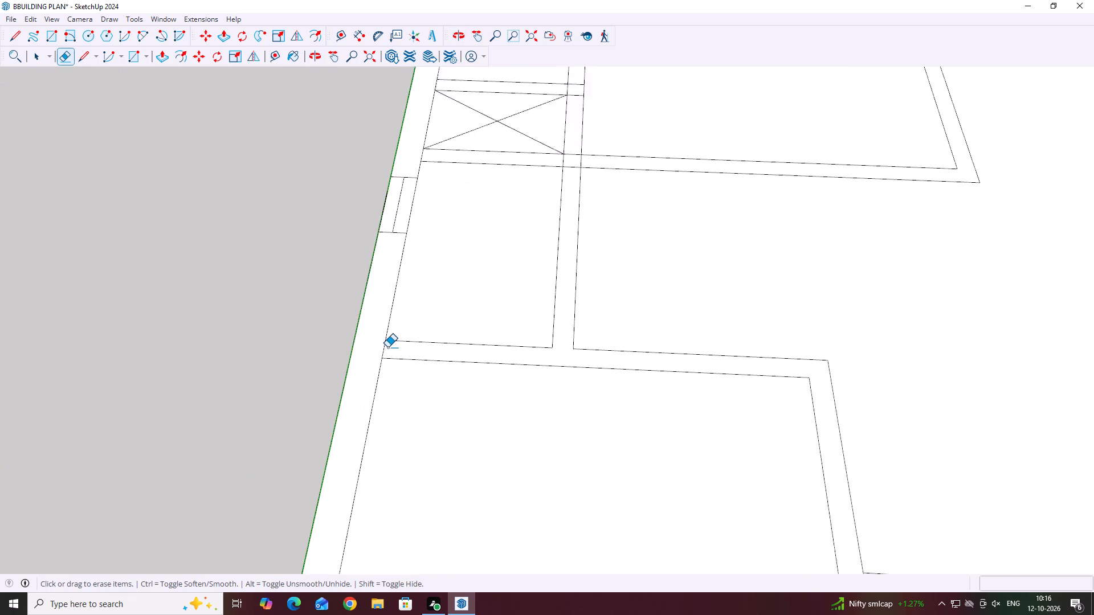
{"action": "scroll", "coordinate": [387, 347], "scroll_direction": "up", "scroll_amount": 1}
{"action": "middle_click_drag", "start_coordinate": [387, 347], "coordinate": [406, 405]}
{"action": "scroll", "coordinate": [394, 385], "scroll_direction": "up", "scroll_amount": 8}
{"action": "left_click_drag", "start_coordinate": [430, 371], "coordinate": [325, 371]}
{"action": "scroll", "coordinate": [390, 387], "scroll_direction": "down", "scroll_amount": 3}
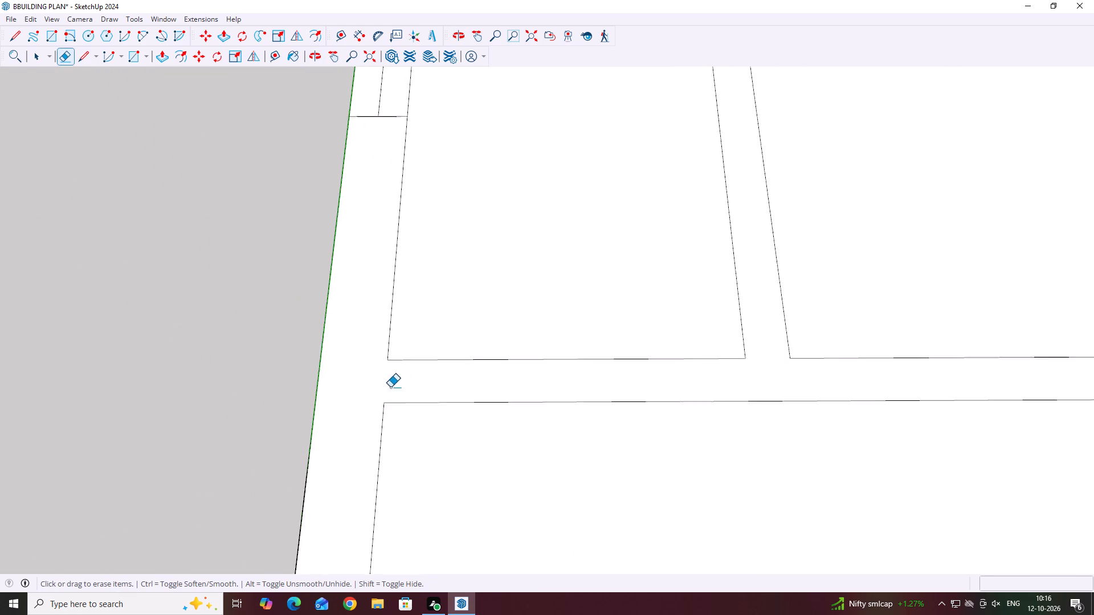
{"action": "scroll", "coordinate": [390, 387], "scroll_direction": "down", "scroll_amount": 20}
{"action": "scroll", "coordinate": [390, 387], "scroll_direction": "down", "scroll_amount": 7}
{"action": "middle_click", "coordinate": [402, 285]}
{"action": "middle_click", "coordinate": [401, 284]}
{"action": "middle_click_drag", "start_coordinate": [717, 270], "coordinate": [760, 355]}
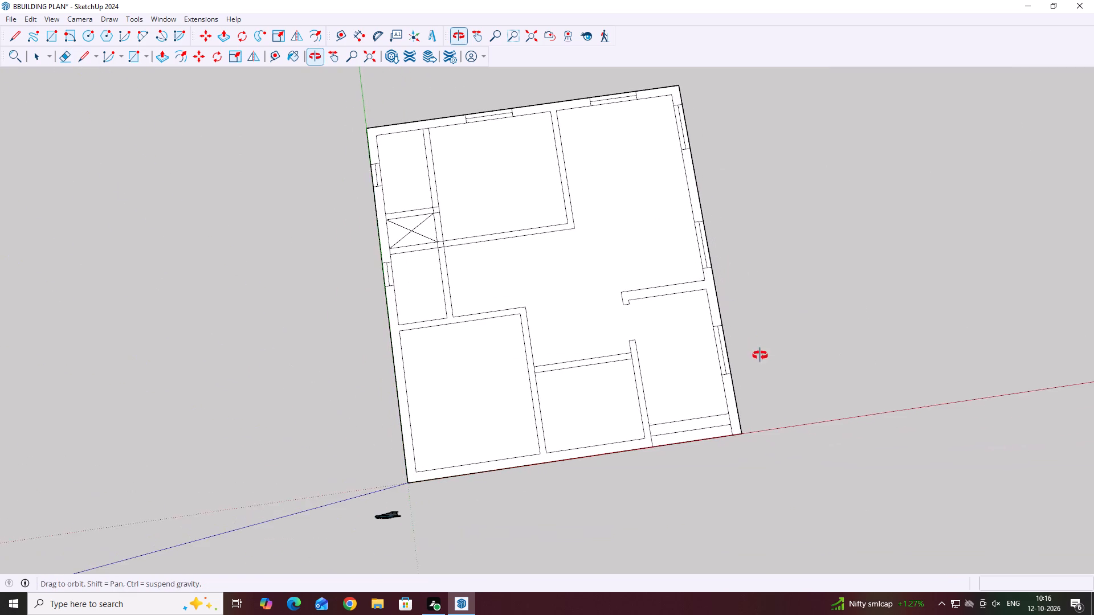
{"action": "middle_click_drag", "start_coordinate": [760, 355], "coordinate": [756, 356]}
{"action": "key", "text": "space"}
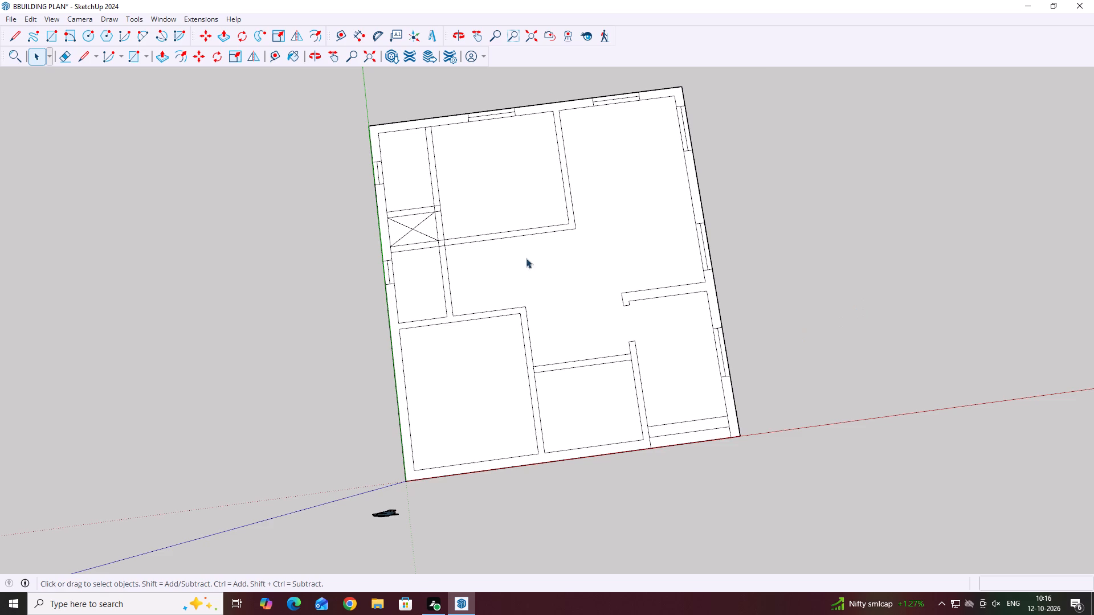
Copy the outer wall's inner edge between the partition lines of the small corner room 4" along the partition as a door jamb.
{"action": "scroll", "coordinate": [438, 165], "scroll_direction": "up", "scroll_amount": 7}
{"action": "middle_click_drag", "start_coordinate": [471, 129], "coordinate": [444, 154]}
{"action": "scroll", "coordinate": [452, 75], "scroll_direction": "up", "scroll_amount": 2}
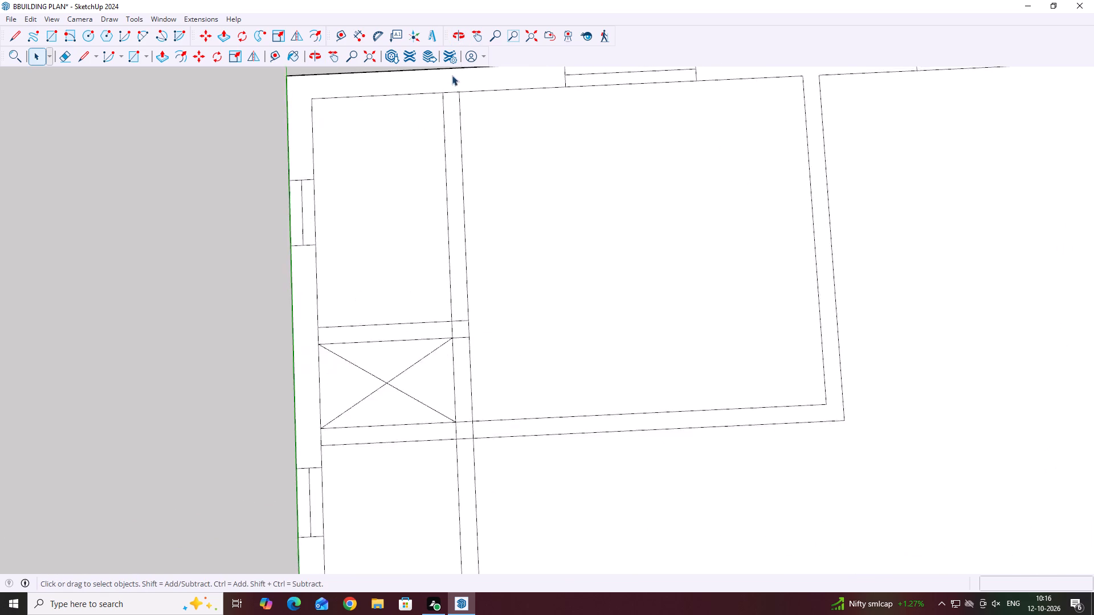
{"action": "scroll", "coordinate": [452, 75], "scroll_direction": "up", "scroll_amount": 12}
{"action": "left_click", "coordinate": [456, 79]}
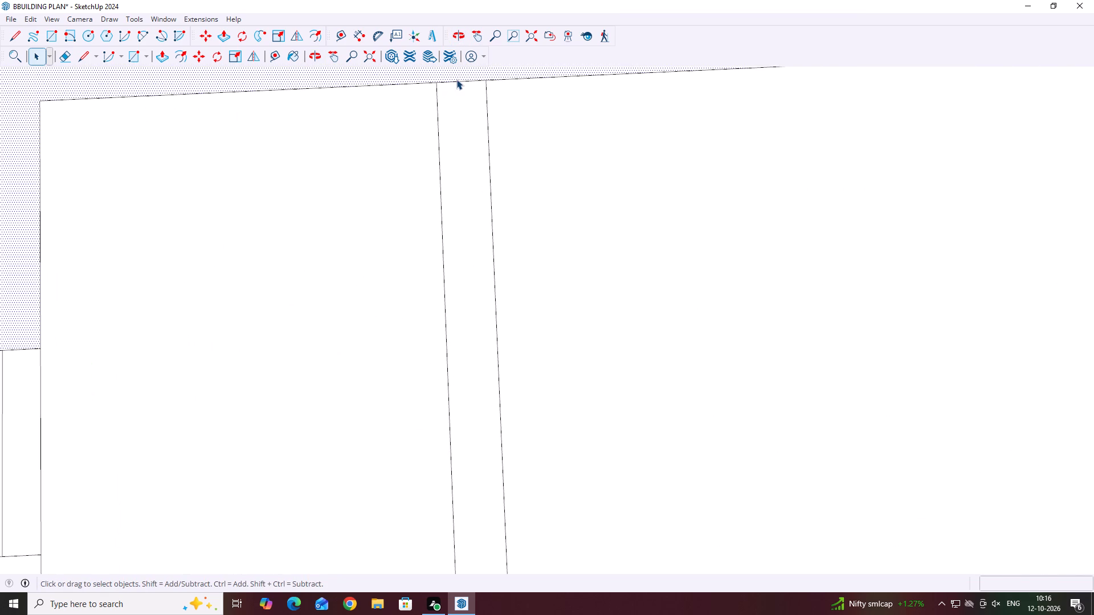
{"action": "left_click", "coordinate": [457, 83]}
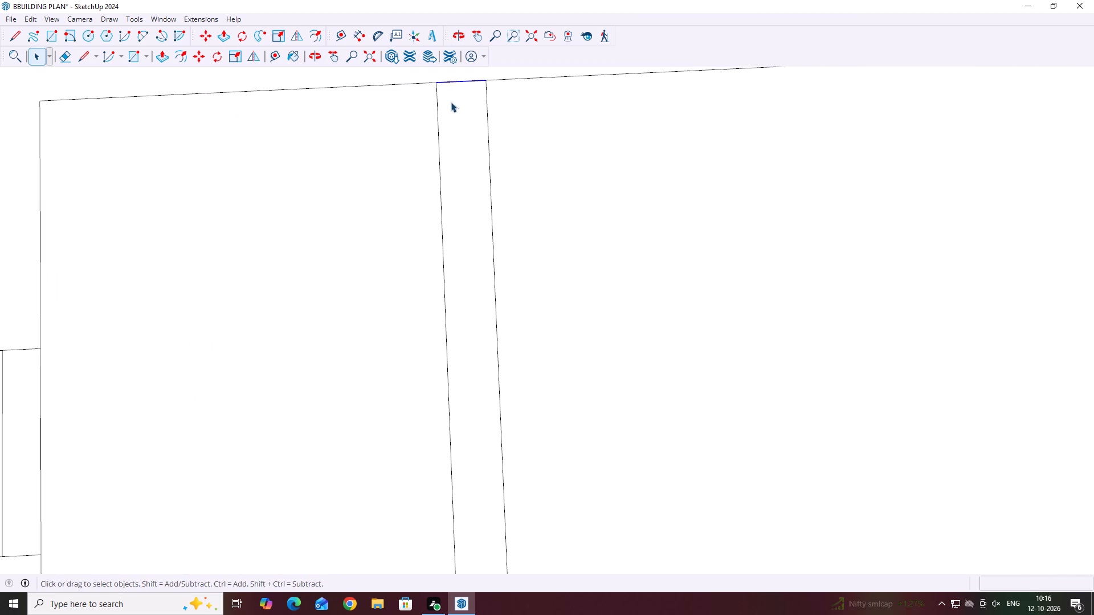
{"action": "scroll", "coordinate": [443, 151], "scroll_direction": "down", "scroll_amount": 5}
{"action": "middle_click_drag", "start_coordinate": [491, 186], "coordinate": [511, 150]}
{"action": "scroll", "coordinate": [477, 220], "scroll_direction": "down", "scroll_amount": 5}
{"action": "middle_click_drag", "start_coordinate": [512, 273], "coordinate": [554, 244]}
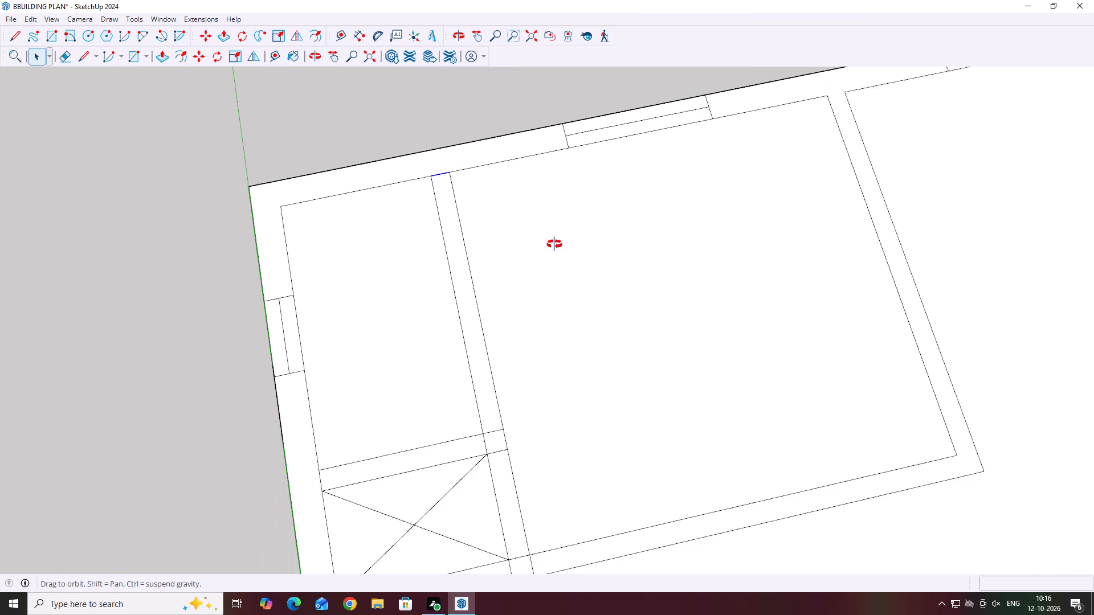
{"action": "middle_click_drag", "start_coordinate": [554, 244], "coordinate": [552, 238]}
{"action": "middle_click_drag", "start_coordinate": [329, 139], "coordinate": [285, 119]}
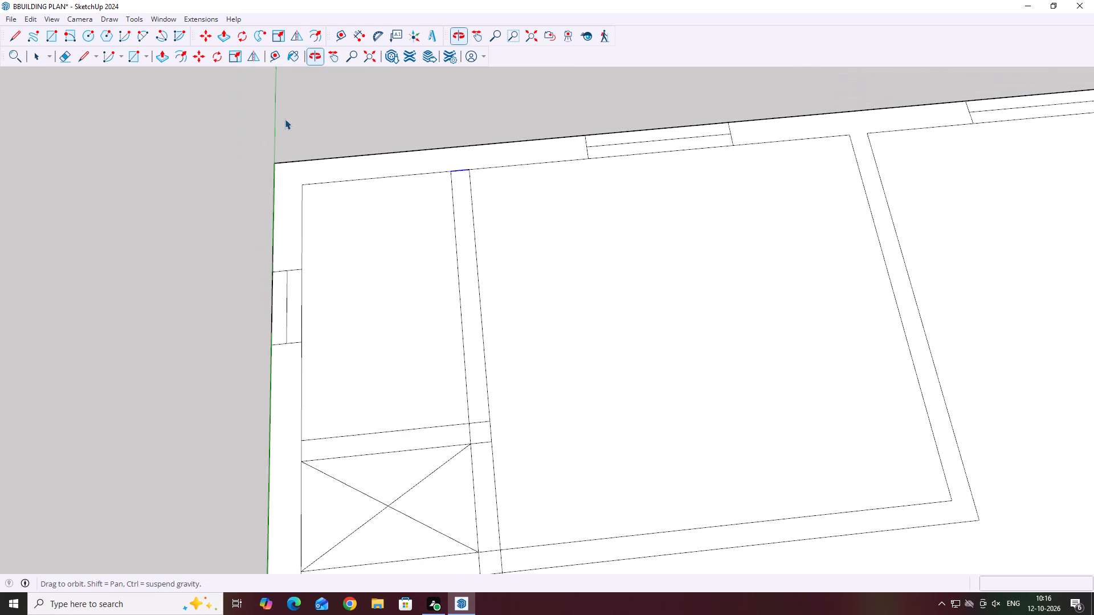
{"action": "middle_click_drag", "start_coordinate": [285, 119], "coordinate": [287, 120]}
{"action": "scroll", "coordinate": [216, 68], "scroll_direction": "up", "scroll_amount": 3}
{"action": "left_click", "coordinate": [198, 56]}
{"action": "scroll", "coordinate": [520, 211], "scroll_direction": "up", "scroll_amount": 3}
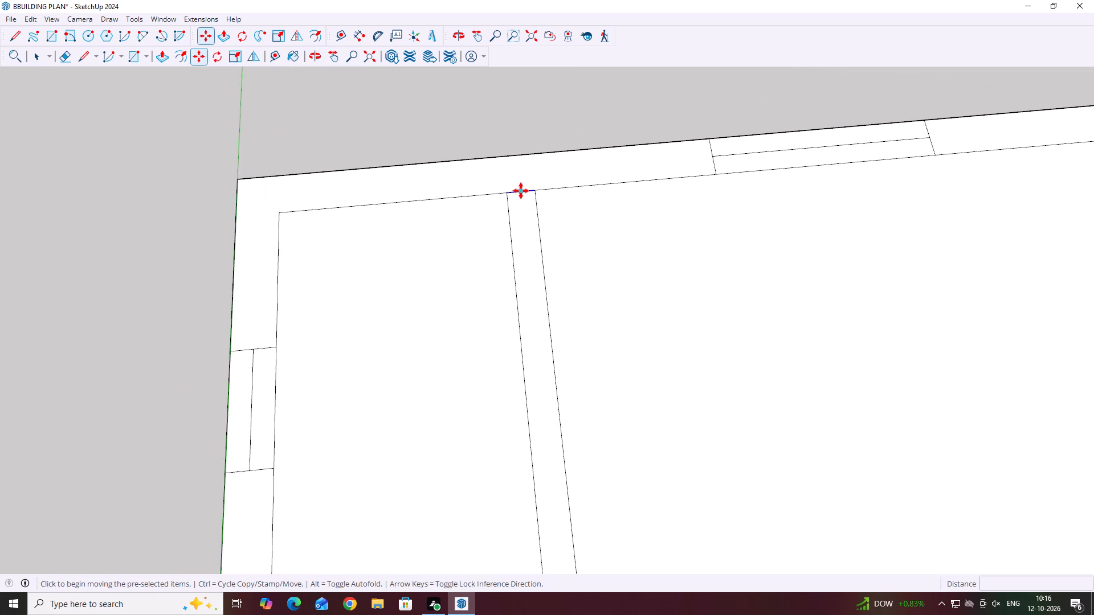
{"action": "scroll", "coordinate": [521, 191], "scroll_direction": "up", "scroll_amount": 1}
{"action": "left_click", "coordinate": [521, 191]}
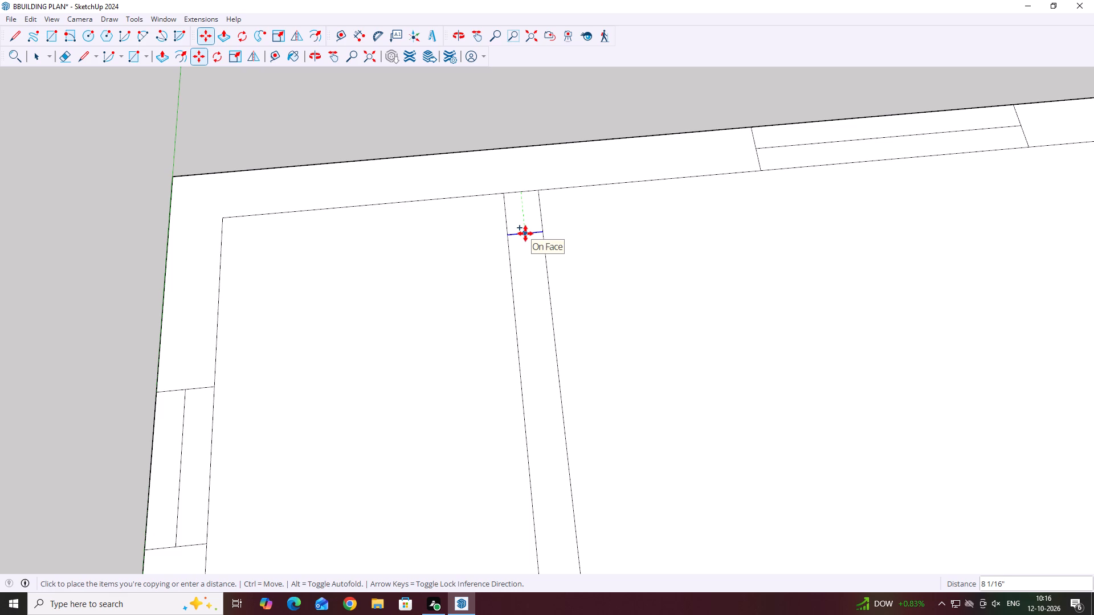
{"action": "key", "text": "4"}
{"action": "key", "text": "Return"}
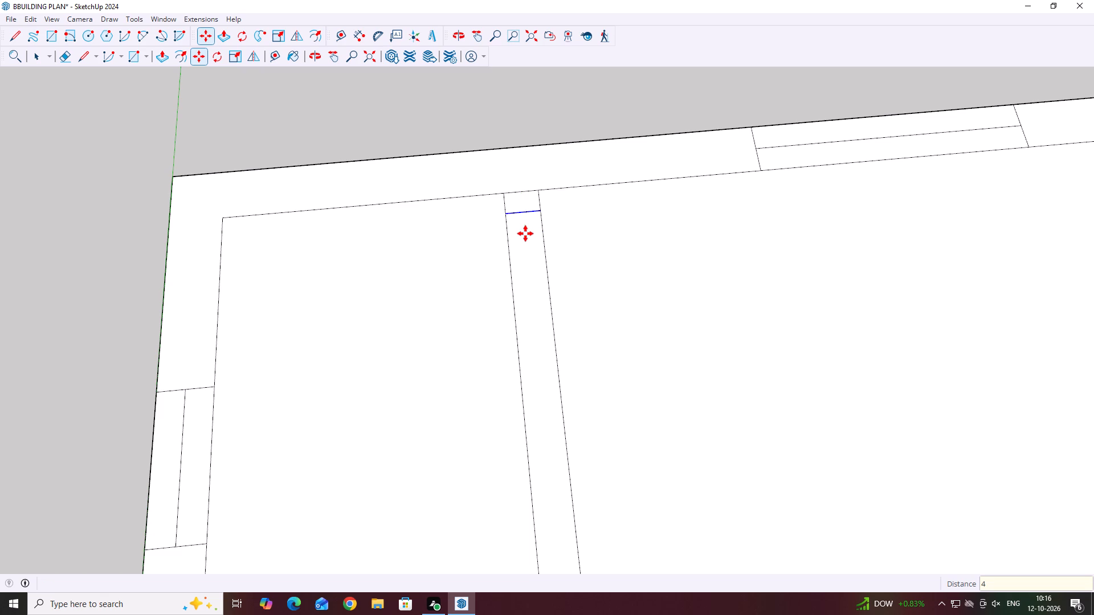
{"action": "scroll", "coordinate": [525, 234], "scroll_direction": "down", "scroll_amount": 14}
{"action": "key", "text": "space"}
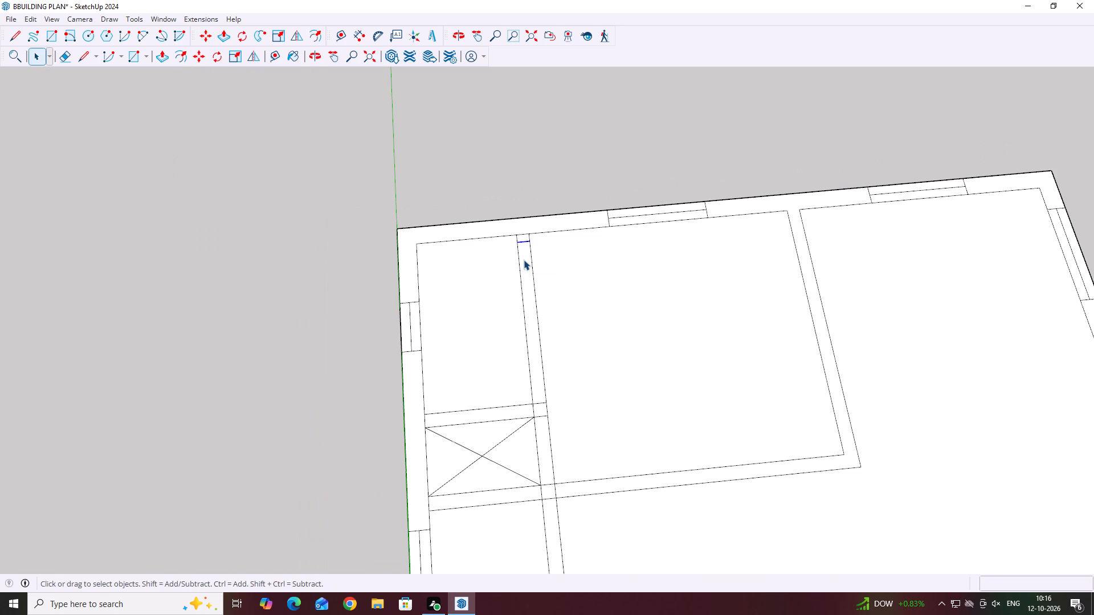
{"action": "left_click", "coordinate": [488, 136]}
Erase the outer wall's inner edge segment between the two lines of the small corner room's partition.
{"action": "left_click", "coordinate": [70, 56]}
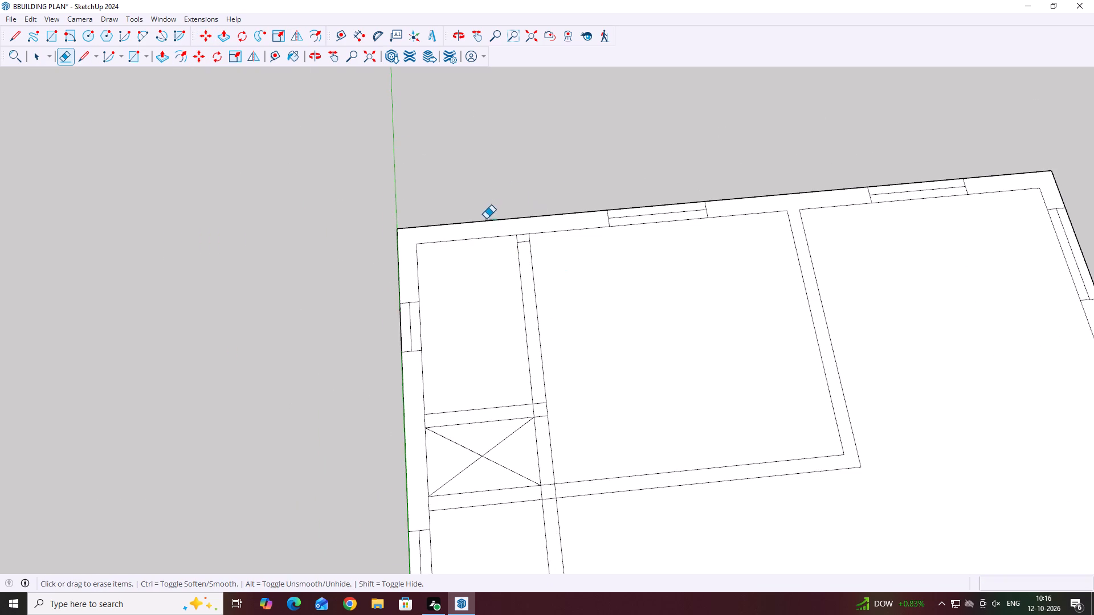
{"action": "scroll", "coordinate": [485, 222], "scroll_direction": "up", "scroll_amount": 11}
{"action": "left_click_drag", "start_coordinate": [545, 251], "coordinate": [554, 220]}
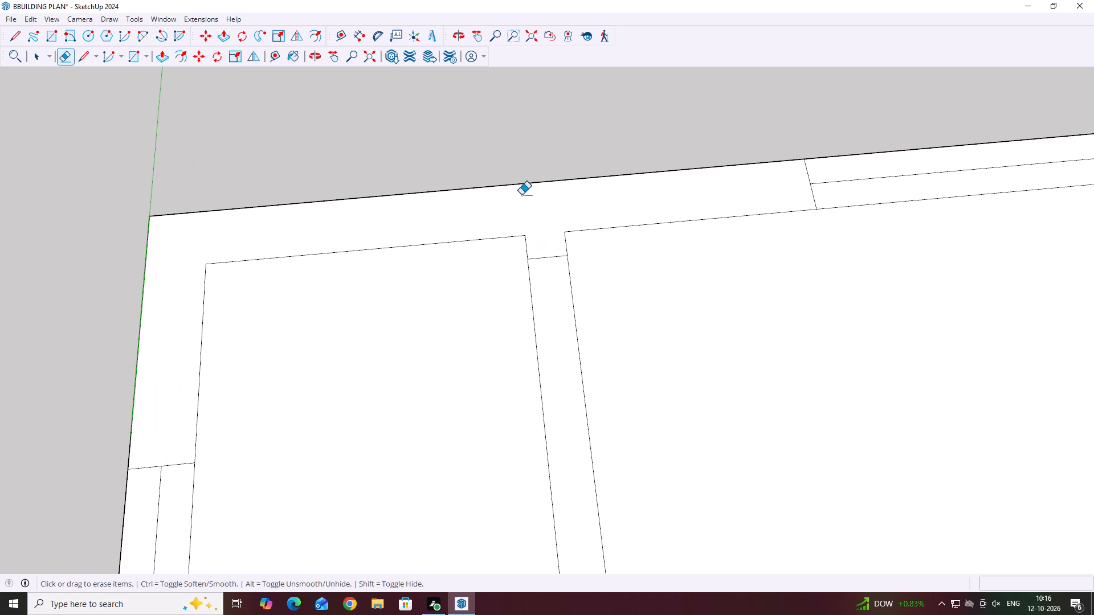
{"action": "key", "text": "space"}
Copy the door jamb line 2'6" along the small corner room's partition, away from the outer wall.
{"action": "scroll", "coordinate": [542, 199], "scroll_direction": "down", "scroll_amount": 7}
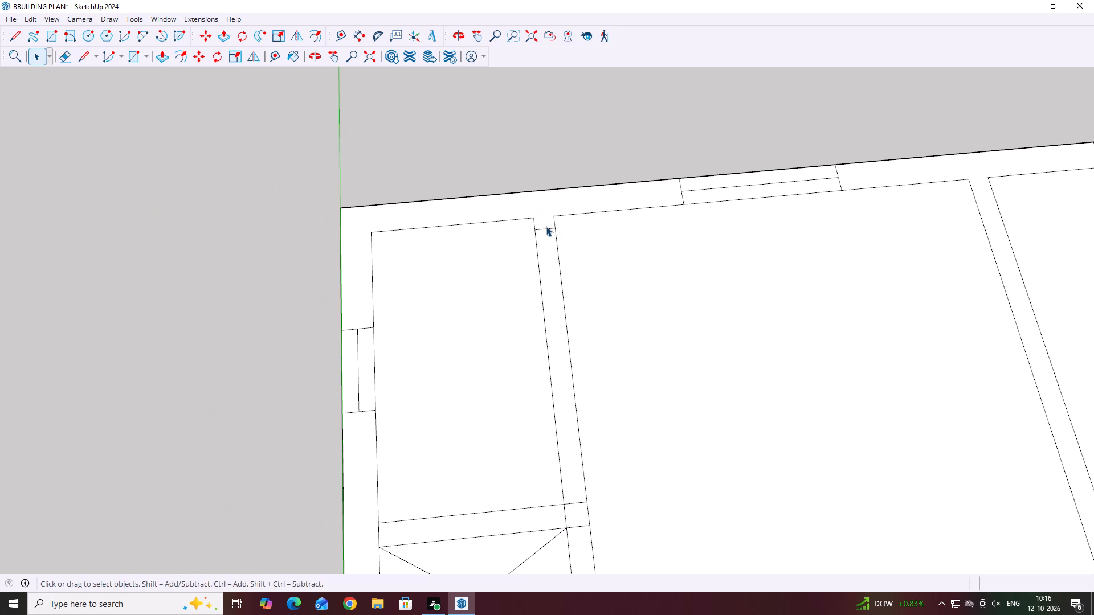
{"action": "left_click", "coordinate": [545, 228]}
{"action": "key", "text": "m"}
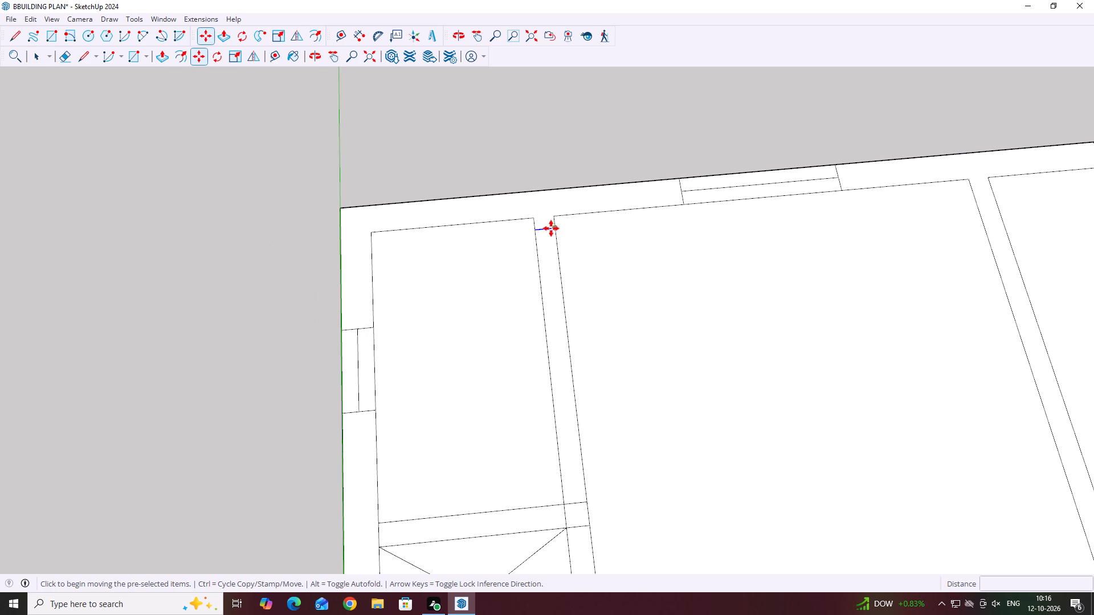
{"action": "left_click", "coordinate": [546, 228]}
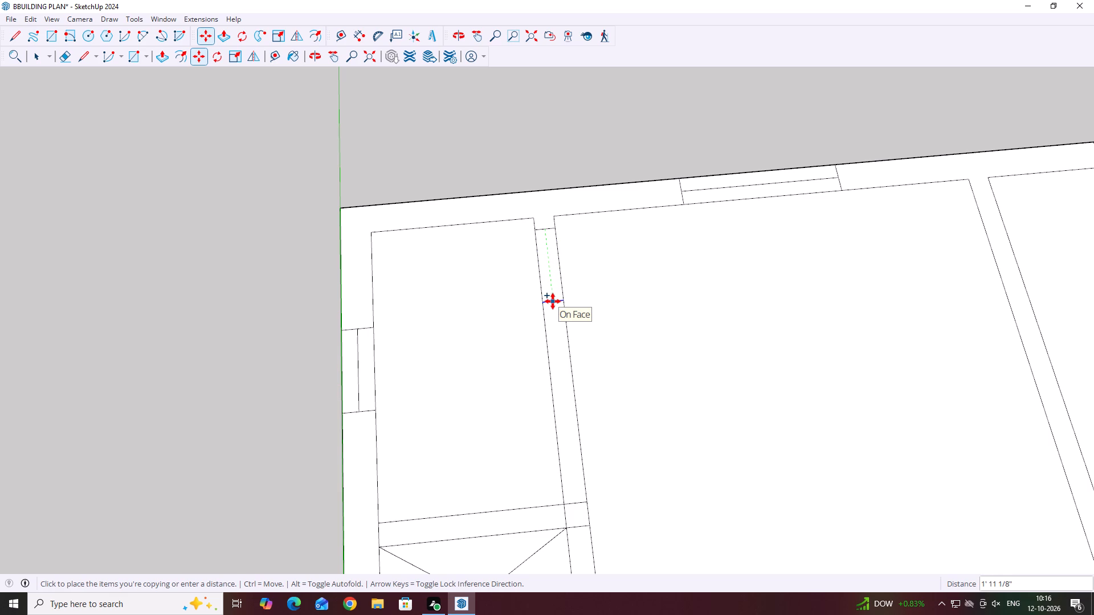
{"action": "type", "text": "2'"}
{"action": "key", "text": "6"}
{"action": "key", "text": "Return"}
{"action": "key", "text": "Return"}
{"action": "key", "text": "Return"}
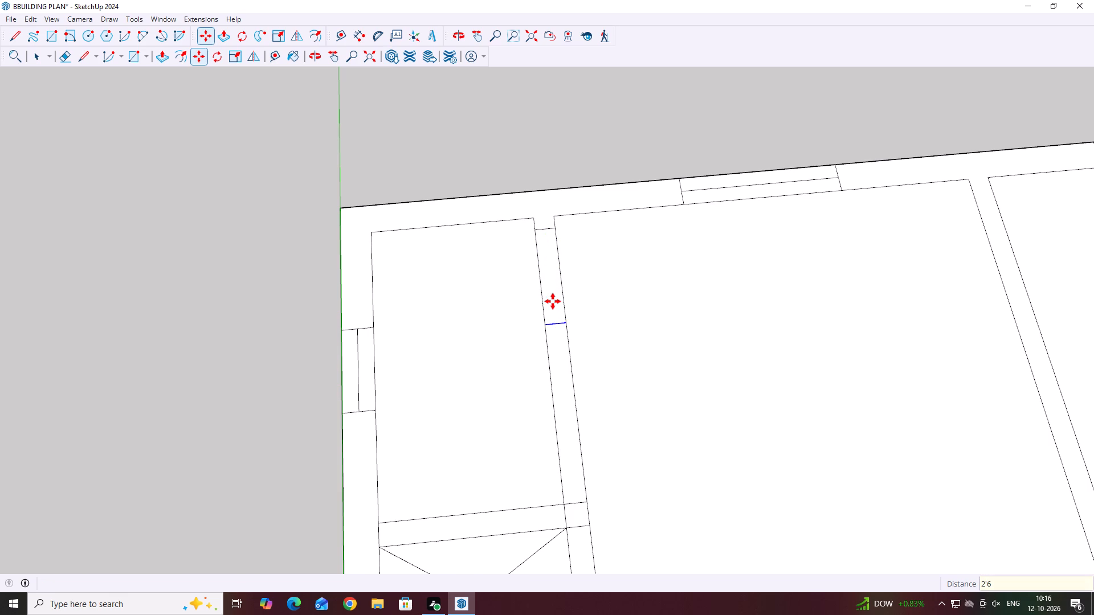
{"action": "key", "text": "space"}
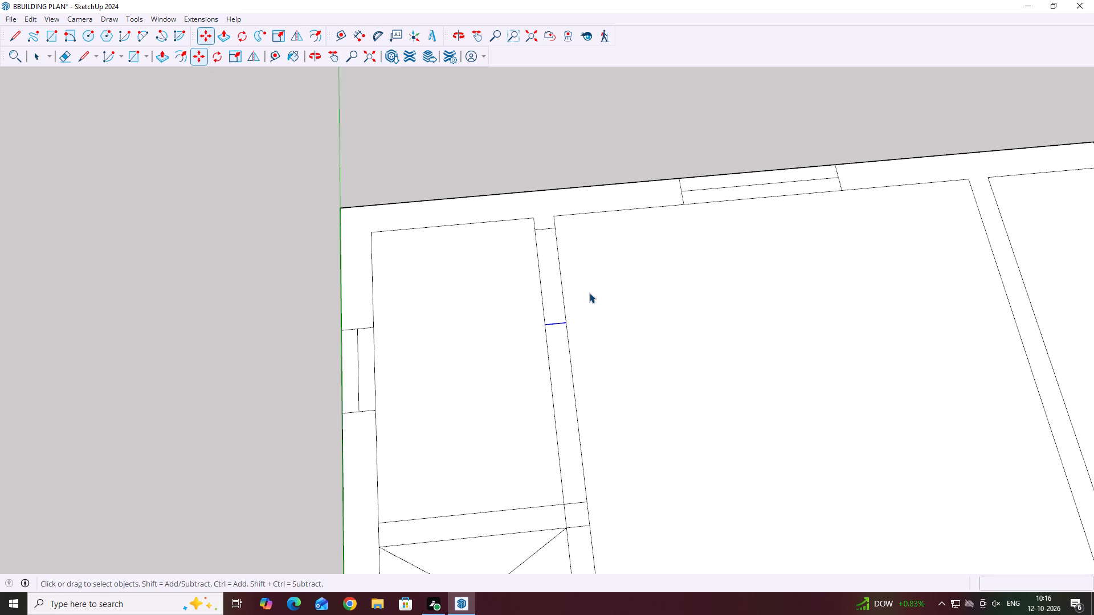
{"action": "left_click", "coordinate": [549, 146]}
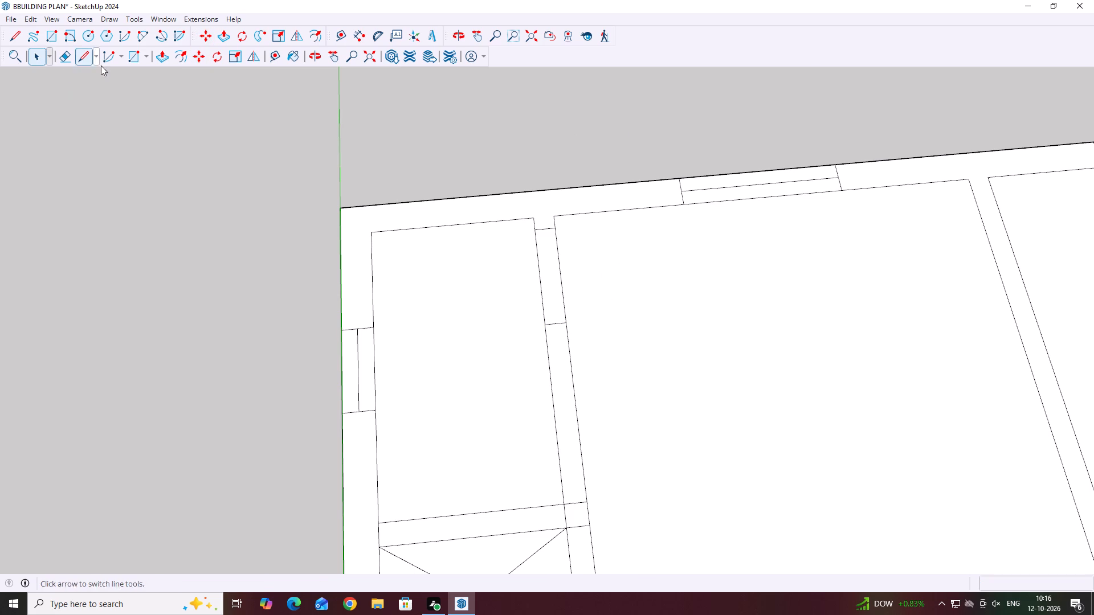
Erase both partition edges between the two jamb lines to open the 2'6" doorway into the small corner room.
{"action": "left_click", "coordinate": [64, 56]}
{"action": "scroll", "coordinate": [517, 284], "scroll_direction": "up", "scroll_amount": 5}
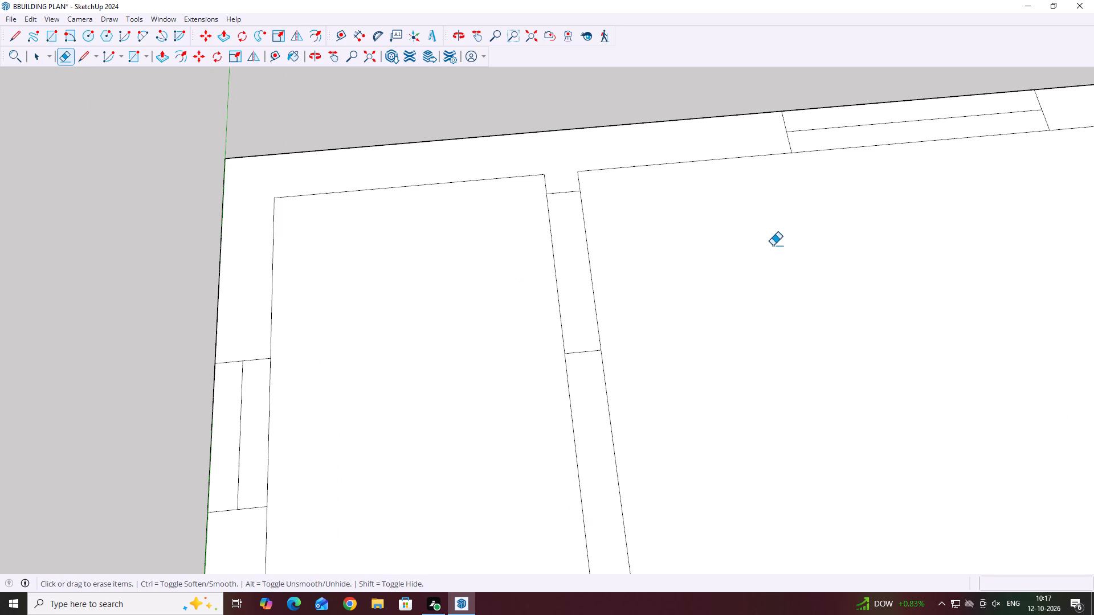
{"action": "left_click_drag", "start_coordinate": [774, 244], "coordinate": [513, 259]}
Erase the crossing line segments where the wall between the corner room and the crossed rectangle meets the long partition.
{"action": "scroll", "coordinate": [560, 273], "scroll_direction": "down", "scroll_amount": 7}
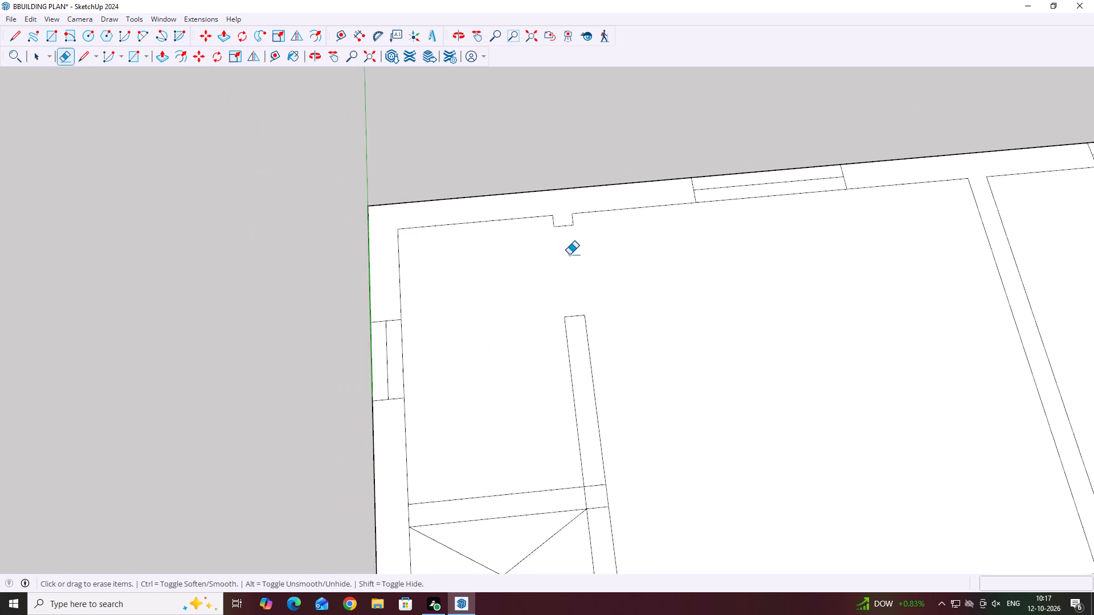
{"action": "scroll", "coordinate": [569, 255], "scroll_direction": "down", "scroll_amount": 5}
{"action": "scroll", "coordinate": [473, 211], "scroll_direction": "down", "scroll_amount": 1}
{"action": "middle_click_drag", "start_coordinate": [609, 364], "coordinate": [571, 330]}
{"action": "scroll", "coordinate": [553, 387], "scroll_direction": "up", "scroll_amount": 4}
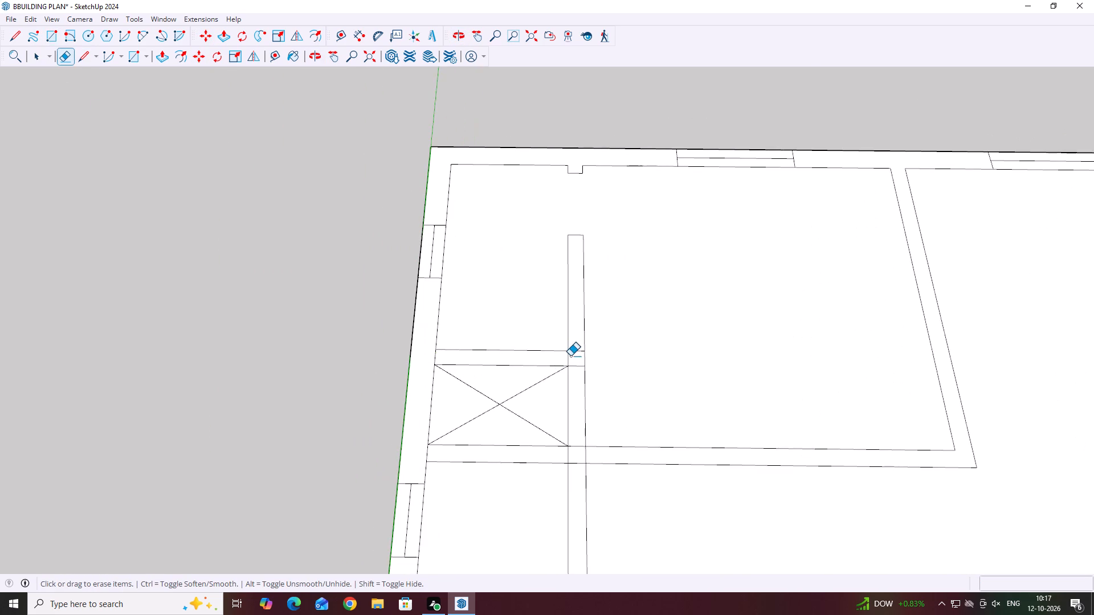
{"action": "scroll", "coordinate": [570, 356], "scroll_direction": "up", "scroll_amount": 1}
{"action": "middle_click_drag", "start_coordinate": [569, 358], "coordinate": [586, 430]}
{"action": "scroll", "coordinate": [573, 396], "scroll_direction": "up", "scroll_amount": 13}
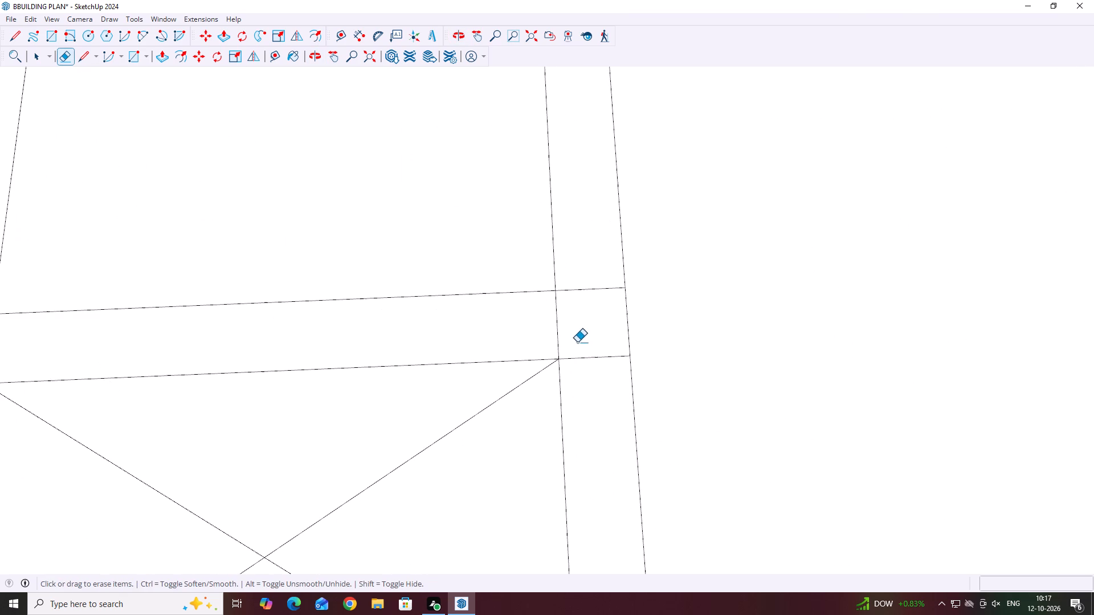
{"action": "left_click_drag", "start_coordinate": [550, 345], "coordinate": [598, 282]}
{"action": "scroll", "coordinate": [556, 387], "scroll_direction": "down", "scroll_amount": 5}
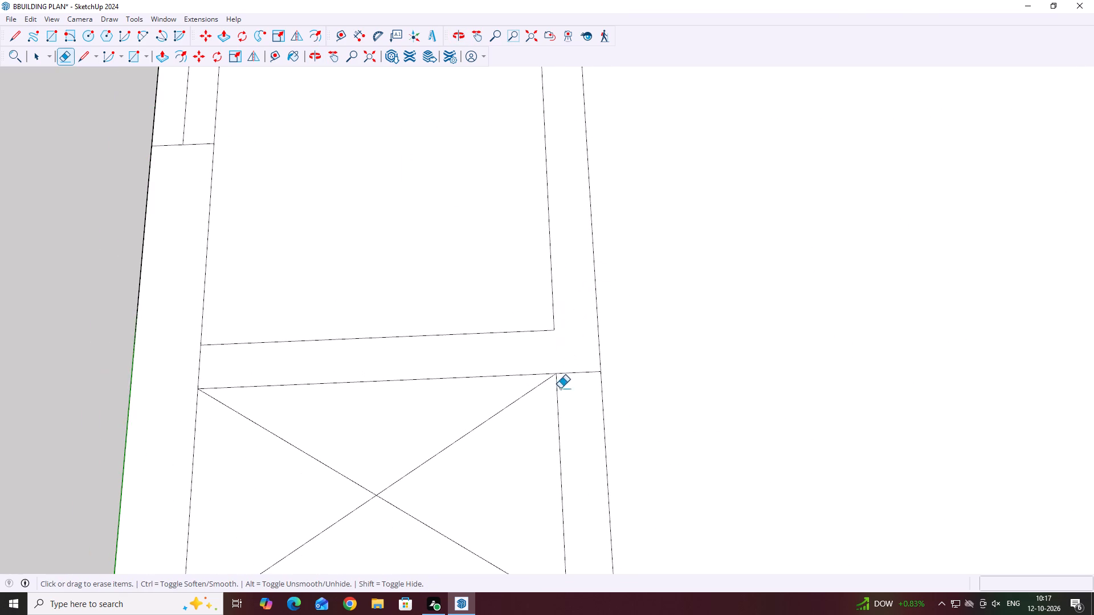
{"action": "left_click_drag", "start_coordinate": [587, 328], "coordinate": [581, 399]}
Erase the green-axis side wall's inner edge at the ends of the two partitions on either side of the crossed rectangle.
{"action": "scroll", "coordinate": [578, 343], "scroll_direction": "down", "scroll_amount": 4}
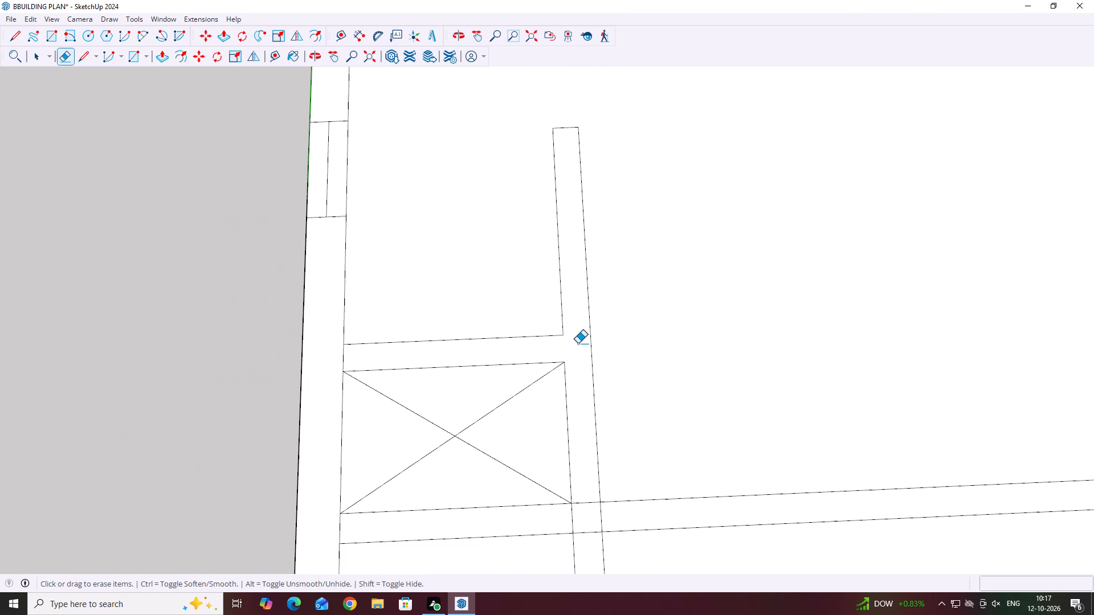
{"action": "scroll", "coordinate": [578, 343], "scroll_direction": "down", "scroll_amount": 1}
{"action": "scroll", "coordinate": [338, 352], "scroll_direction": "up", "scroll_amount": 8}
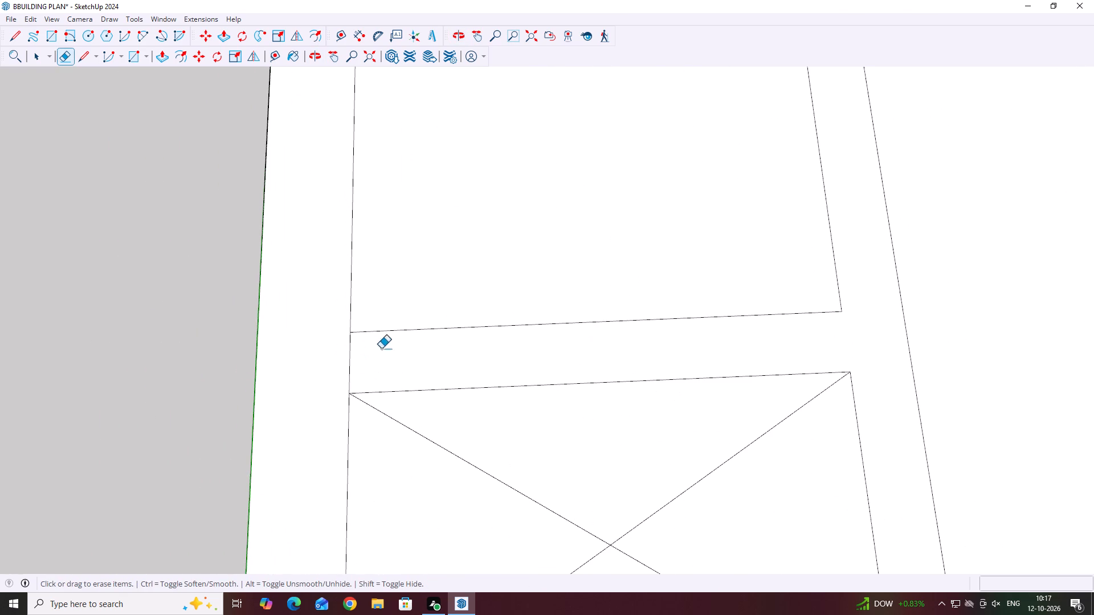
{"action": "left_click_drag", "start_coordinate": [399, 345], "coordinate": [324, 357]}
{"action": "scroll", "coordinate": [377, 358], "scroll_direction": "down", "scroll_amount": 12}
{"action": "scroll", "coordinate": [435, 462], "scroll_direction": "up", "scroll_amount": 2}
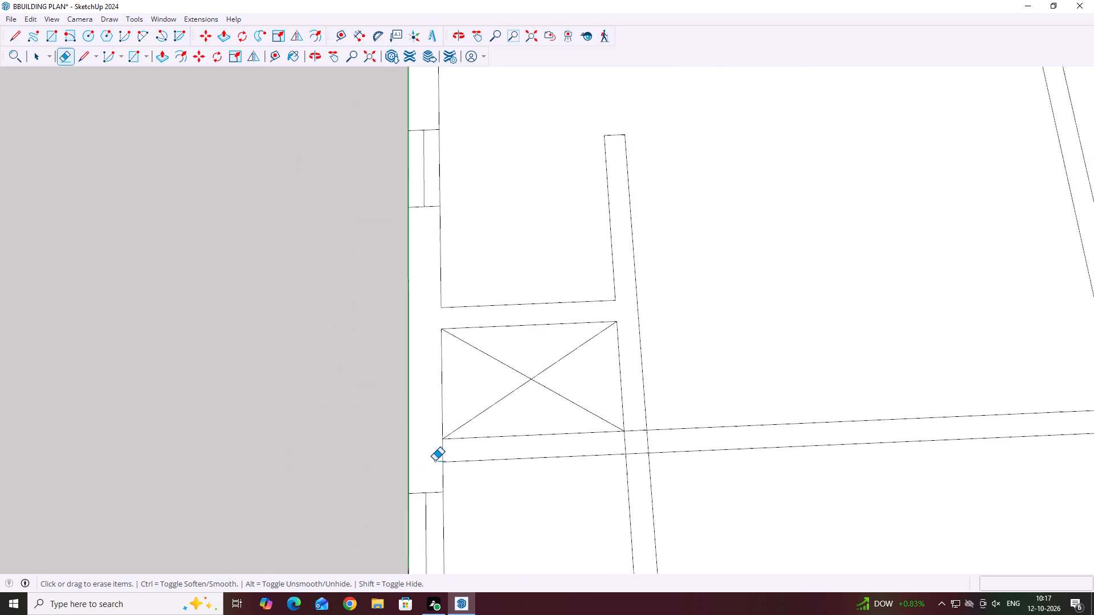
{"action": "scroll", "coordinate": [435, 461], "scroll_direction": "up", "scroll_amount": 7}
{"action": "left_click_drag", "start_coordinate": [479, 444], "coordinate": [390, 443]}
Erase the overlapping line segments at the four-way partition junction beside the crossed rectangle's corner.
{"action": "scroll", "coordinate": [526, 439], "scroll_direction": "down", "scroll_amount": 6}
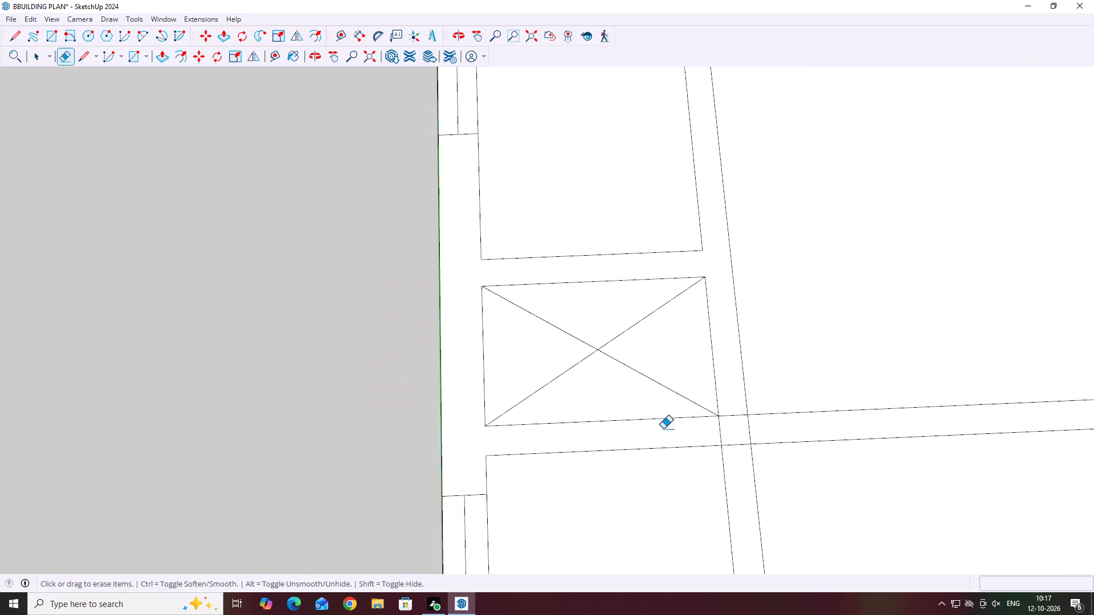
{"action": "scroll", "coordinate": [722, 416], "scroll_direction": "down", "scroll_amount": 10}
{"action": "scroll", "coordinate": [671, 407], "scroll_direction": "up", "scroll_amount": 5}
{"action": "scroll", "coordinate": [696, 364], "scroll_direction": "up", "scroll_amount": 7}
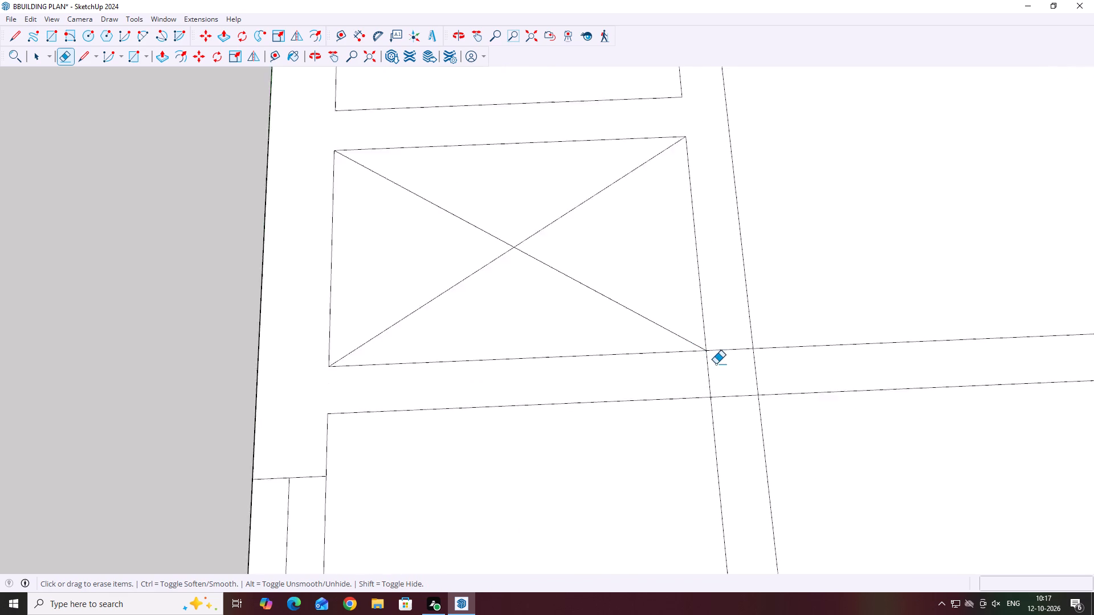
{"action": "scroll", "coordinate": [716, 364], "scroll_direction": "up", "scroll_amount": 6}
{"action": "left_click_drag", "start_coordinate": [737, 304], "coordinate": [671, 386]}
{"action": "scroll", "coordinate": [676, 377], "scroll_direction": "down", "scroll_amount": 9}
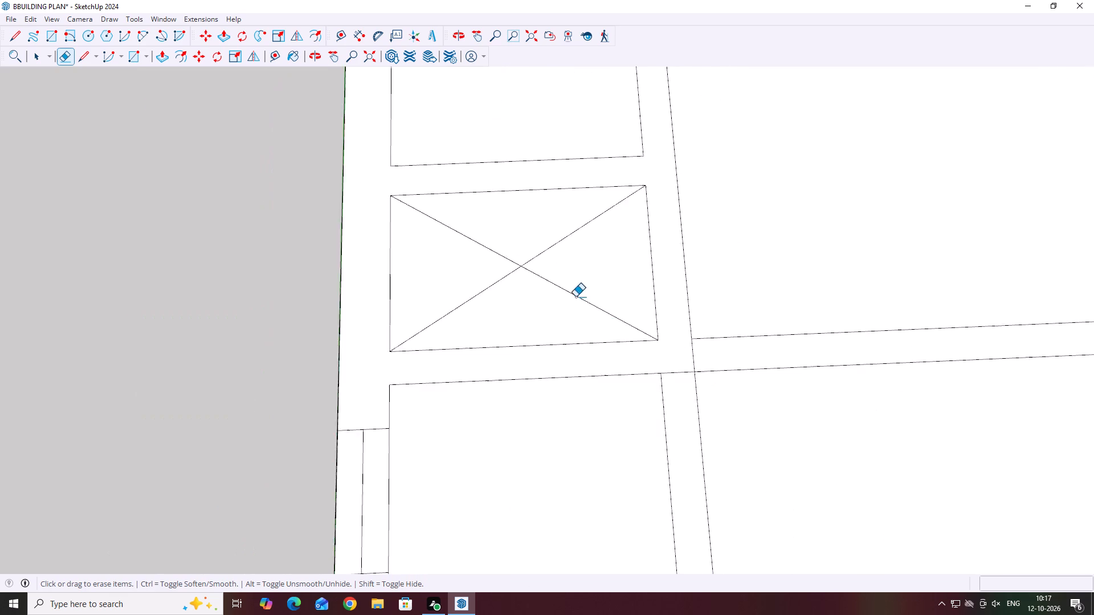
{"action": "scroll", "coordinate": [575, 297], "scroll_direction": "down", "scroll_amount": 8}
{"action": "middle_click_drag", "start_coordinate": [787, 372], "coordinate": [687, 264]}
{"action": "scroll", "coordinate": [542, 376], "scroll_direction": "down", "scroll_amount": 7}
{"action": "middle_click_drag", "start_coordinate": [391, 422], "coordinate": [567, 383]}
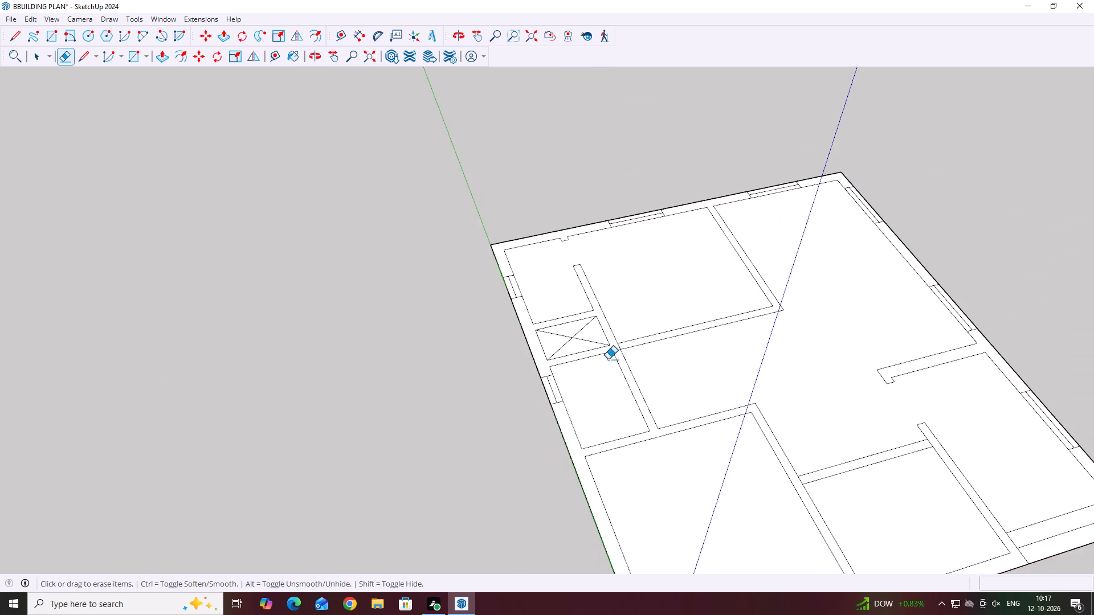
{"action": "scroll", "coordinate": [632, 349], "scroll_direction": "up", "scroll_amount": 15}
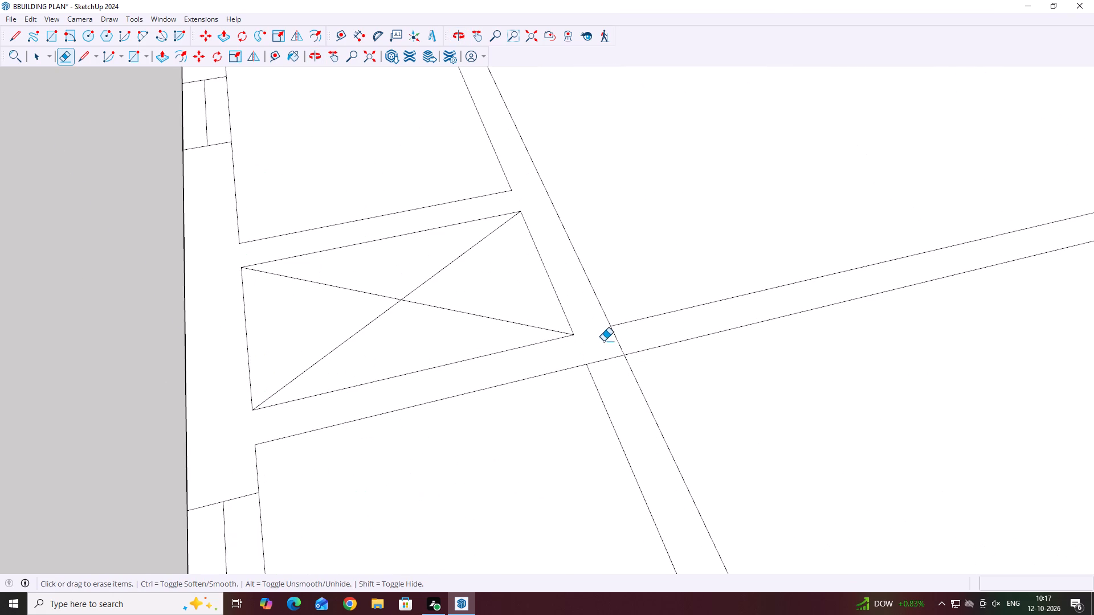
{"action": "left_click_drag", "start_coordinate": [603, 341], "coordinate": [620, 383]}
{"action": "scroll", "coordinate": [610, 345], "scroll_direction": "up", "scroll_amount": 4}
{"action": "left_click_drag", "start_coordinate": [626, 337], "coordinate": [611, 333]}
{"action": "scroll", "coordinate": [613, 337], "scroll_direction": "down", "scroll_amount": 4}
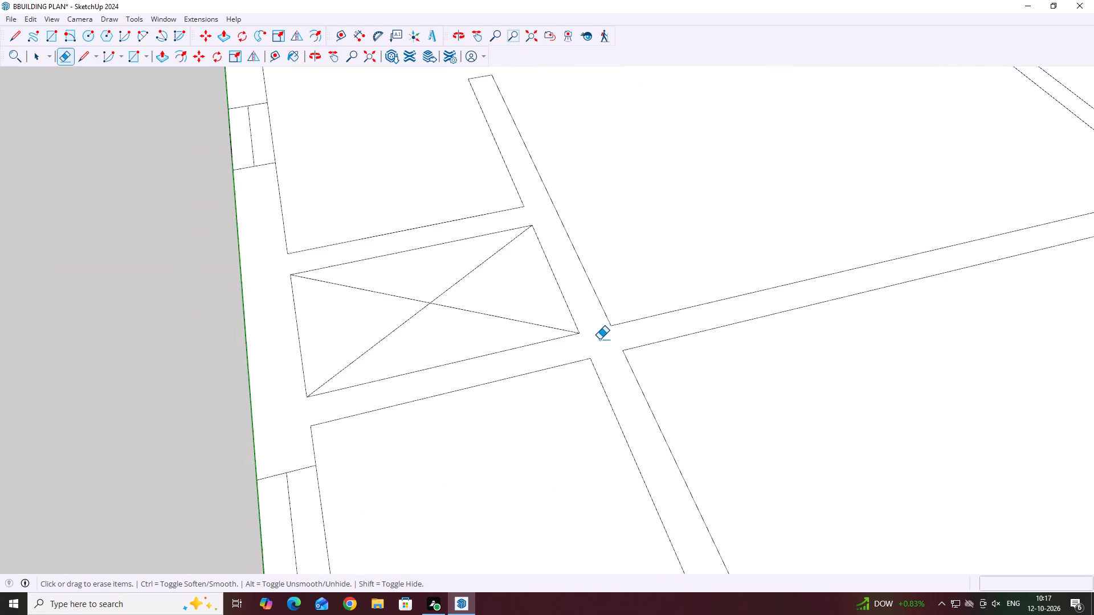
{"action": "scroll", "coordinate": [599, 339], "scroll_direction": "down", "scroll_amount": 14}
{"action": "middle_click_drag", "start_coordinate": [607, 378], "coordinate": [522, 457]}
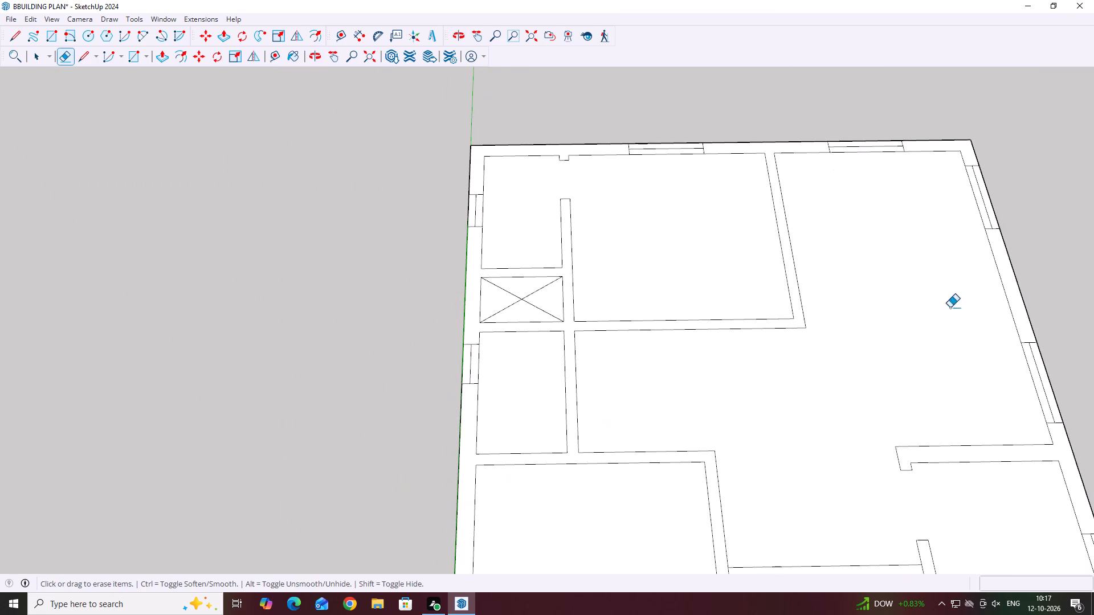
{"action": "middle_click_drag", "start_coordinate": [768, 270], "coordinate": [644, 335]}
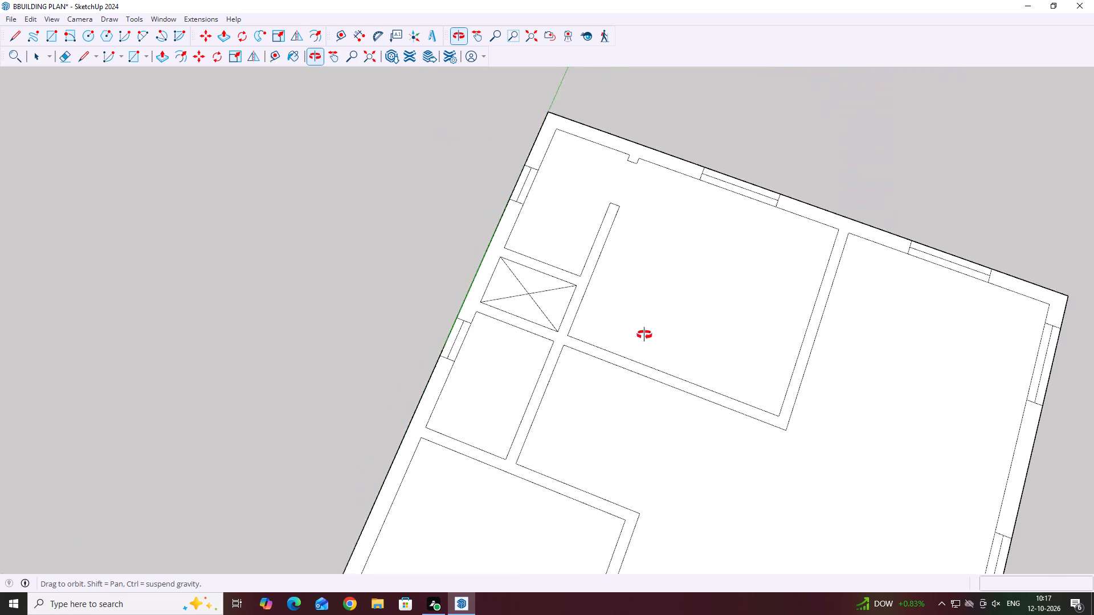
Draw a jamb line across the partition between the two large far-end rooms, 4" from the inner corner at its free end.
{"action": "middle_click_drag", "start_coordinate": [644, 335], "coordinate": [647, 266]}
{"action": "scroll", "coordinate": [536, 276], "scroll_direction": "down", "scroll_amount": 6}
{"action": "middle_click_drag", "start_coordinate": [415, 330], "coordinate": [569, 386]}
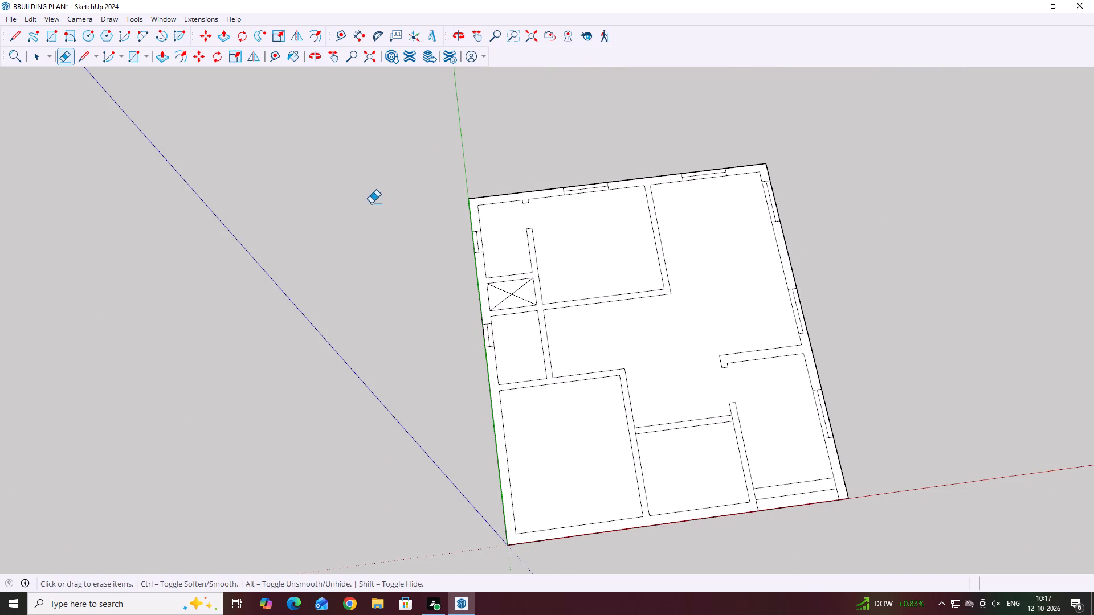
{"action": "scroll", "coordinate": [508, 256], "scroll_direction": "down", "scroll_amount": 5}
{"action": "middle_click_drag", "start_coordinate": [516, 237], "coordinate": [515, 251]}
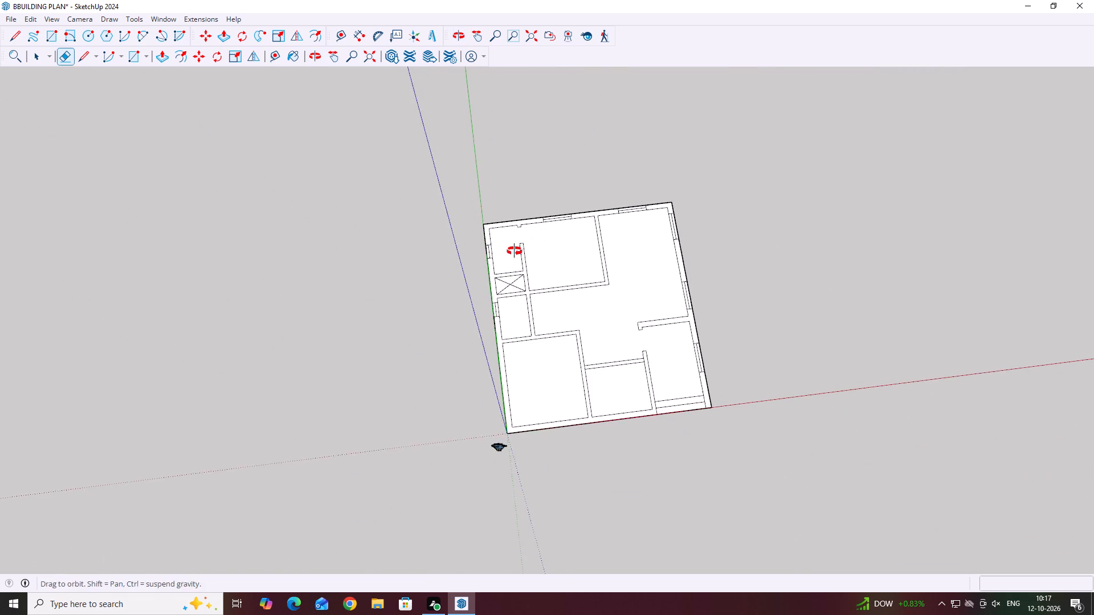
{"action": "middle_click_drag", "start_coordinate": [515, 251], "coordinate": [515, 285]}
{"action": "scroll", "coordinate": [603, 306], "scroll_direction": "up", "scroll_amount": 6}
{"action": "key", "text": "space"}
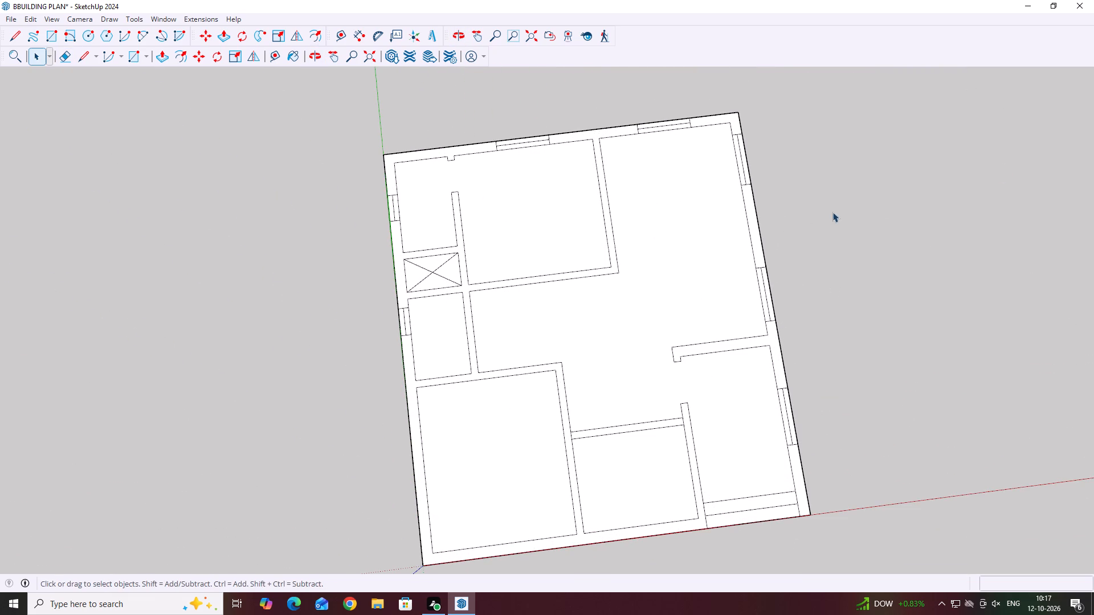
{"action": "left_click", "coordinate": [9, 38]}
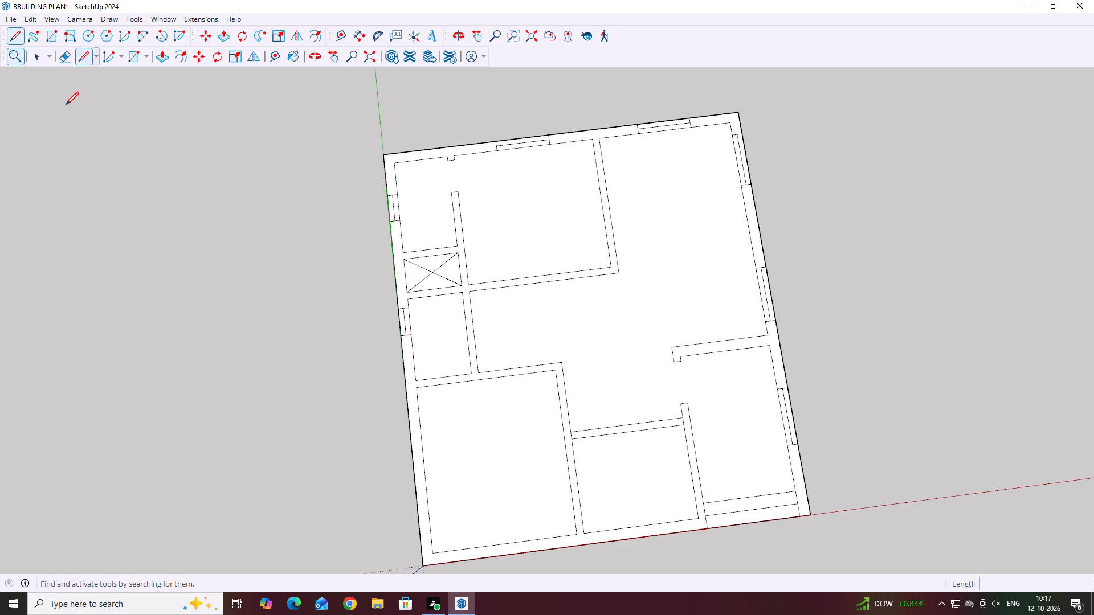
{"action": "scroll", "coordinate": [581, 291], "scroll_direction": "up", "scroll_amount": 15}
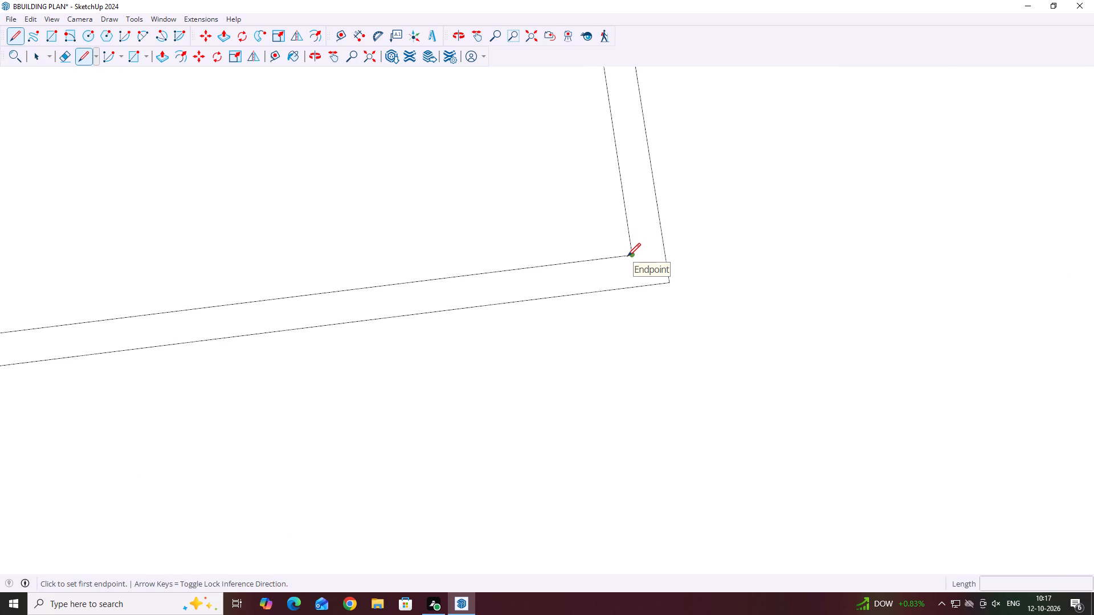
{"action": "left_click", "coordinate": [630, 255]}
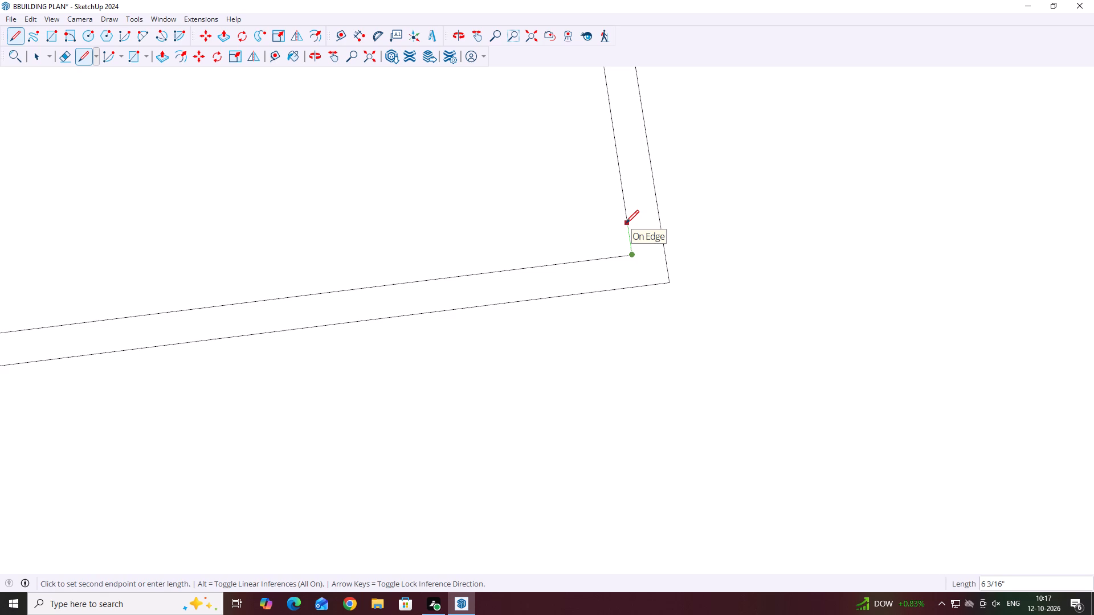
{"action": "key", "text": "4"}
{"action": "key", "text": "Return"}
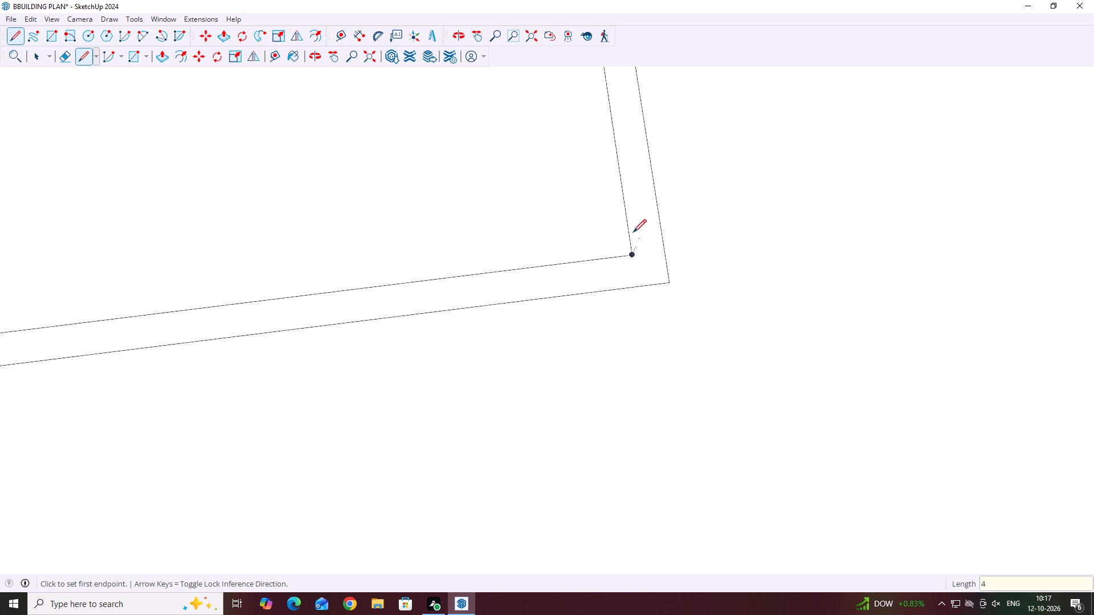
{"action": "left_click", "coordinate": [628, 232]}
{"action": "left_click", "coordinate": [662, 227]}
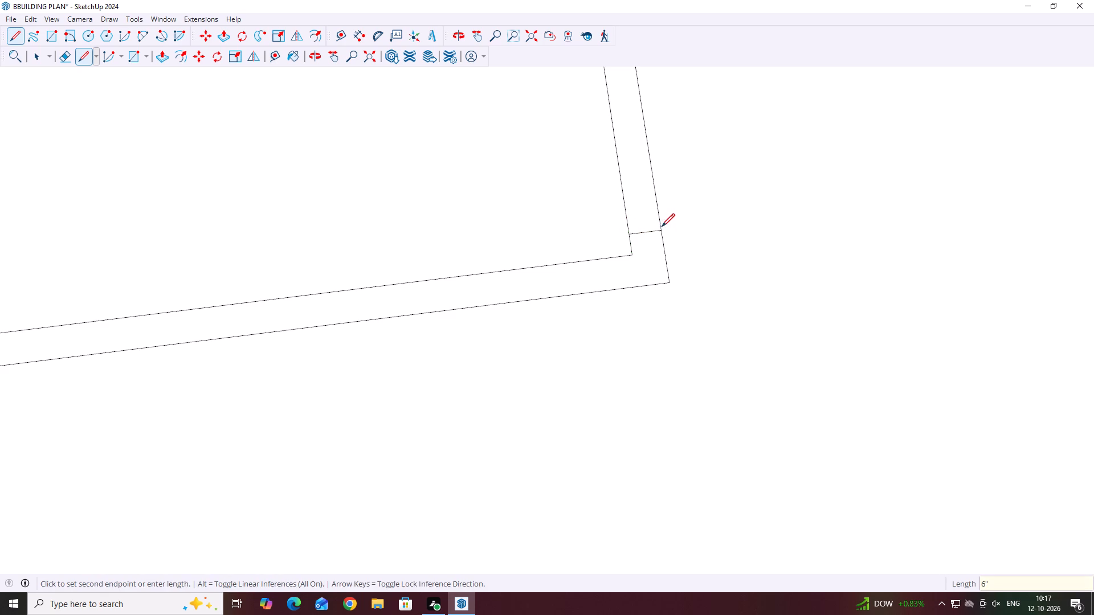
{"action": "scroll", "coordinate": [698, 268], "scroll_direction": "down", "scroll_amount": 2}
{"action": "key", "text": "space"}
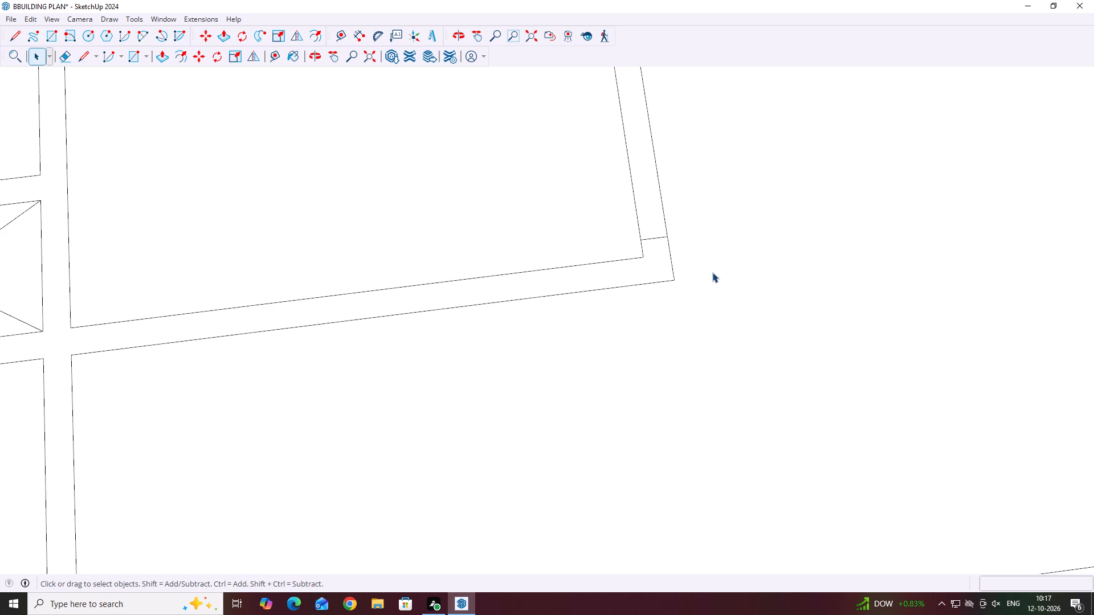
Copy the jamb line 3' along the green axis, away from the corner, to mark the doorway's other side.
{"action": "scroll", "coordinate": [680, 235], "scroll_direction": "up", "scroll_amount": 7}
{"action": "left_click", "coordinate": [654, 239]}
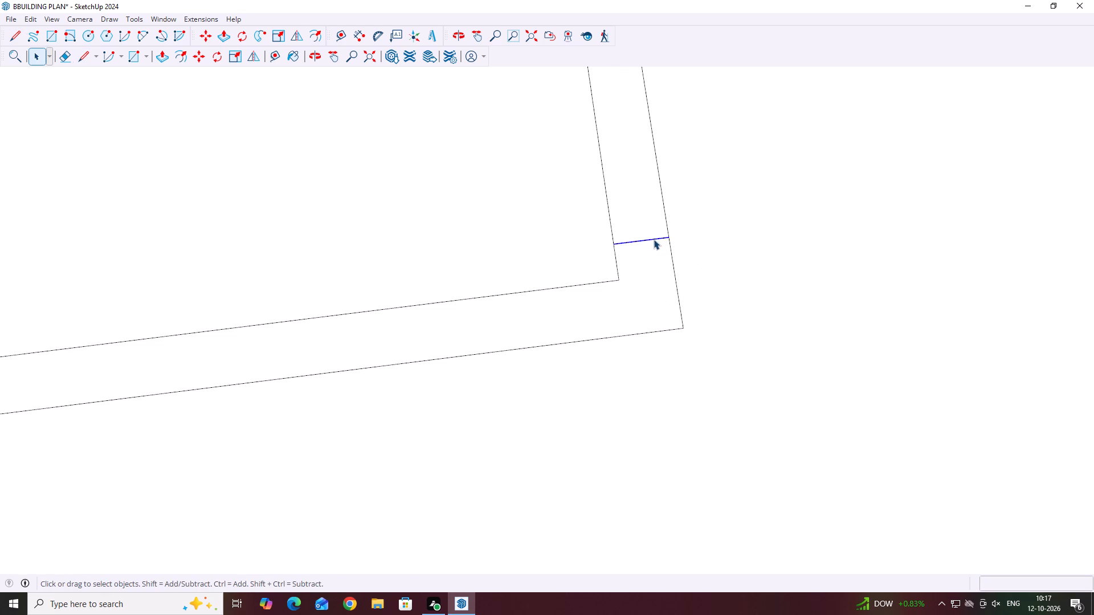
{"action": "key", "text": "m"}
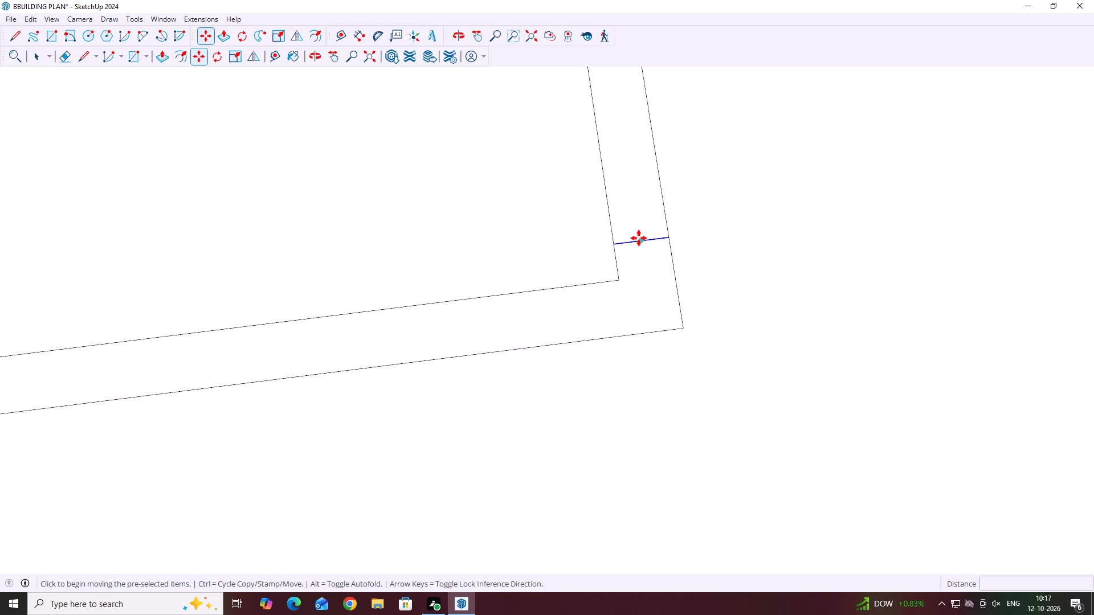
{"action": "left_click", "coordinate": [641, 239]}
{"action": "scroll", "coordinate": [644, 218], "scroll_direction": "down", "scroll_amount": 4}
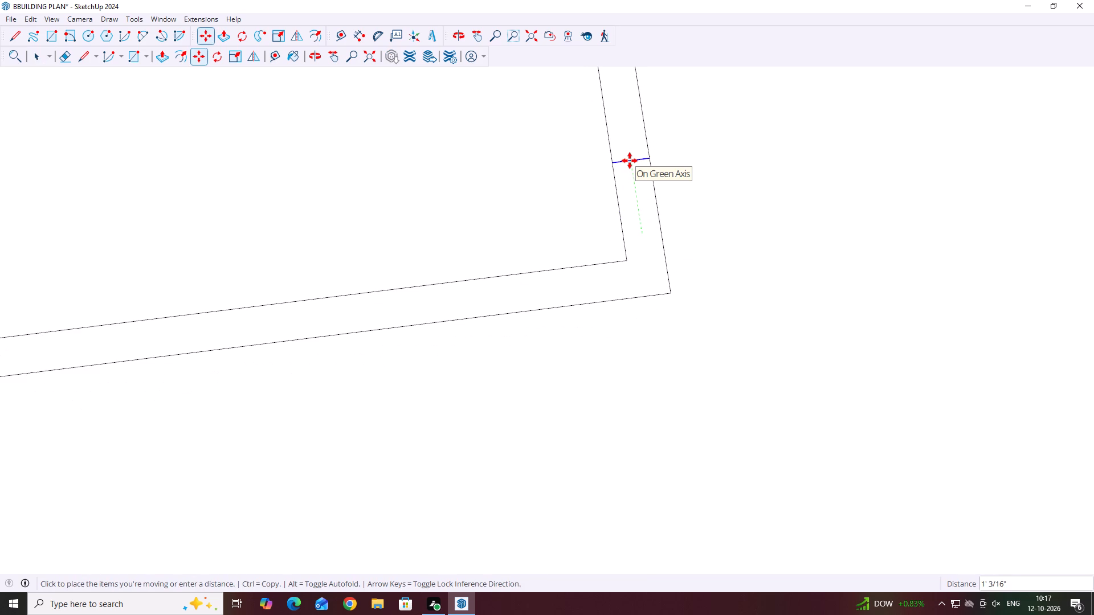
{"action": "scroll", "coordinate": [627, 156], "scroll_direction": "down", "scroll_amount": 12}
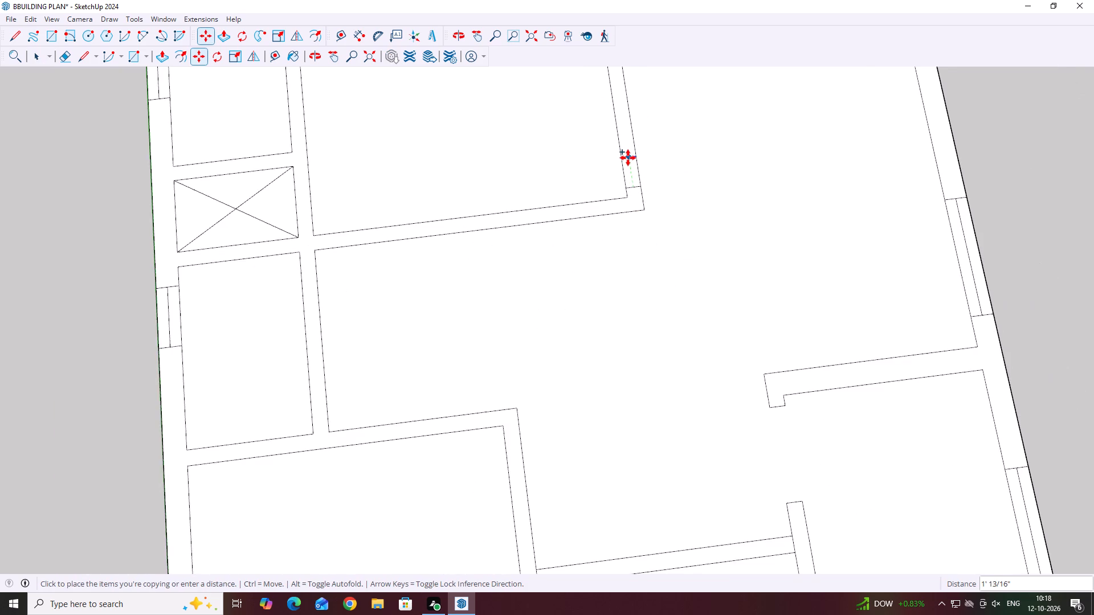
{"action": "scroll", "coordinate": [628, 158], "scroll_direction": "down", "scroll_amount": 1}
{"action": "scroll", "coordinate": [623, 128], "scroll_direction": "up", "scroll_amount": 6}
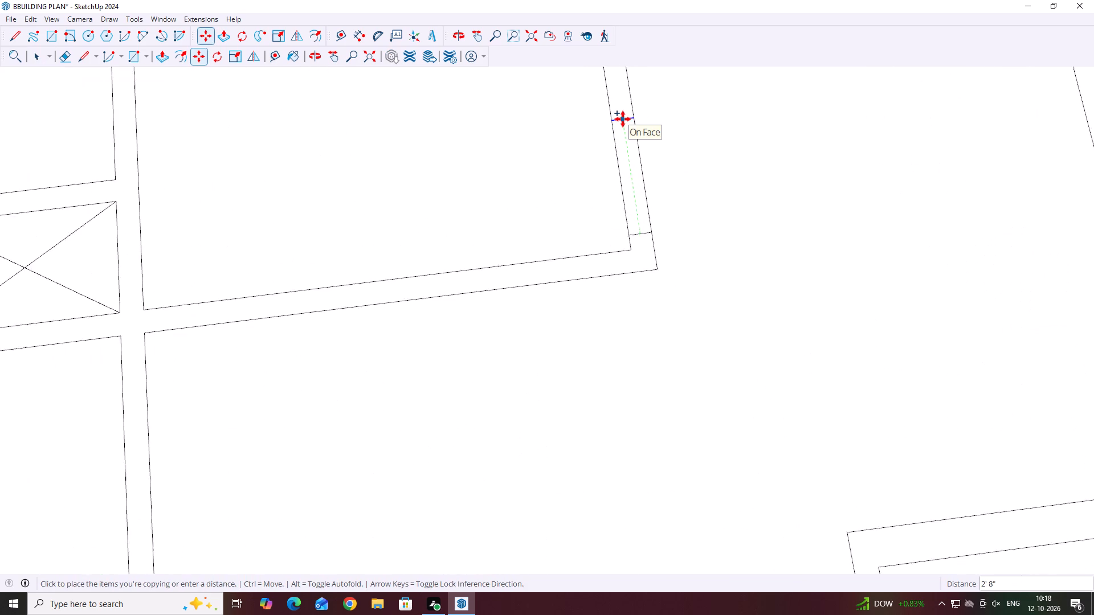
{"action": "scroll", "coordinate": [623, 119], "scroll_direction": "up", "scroll_amount": 4}
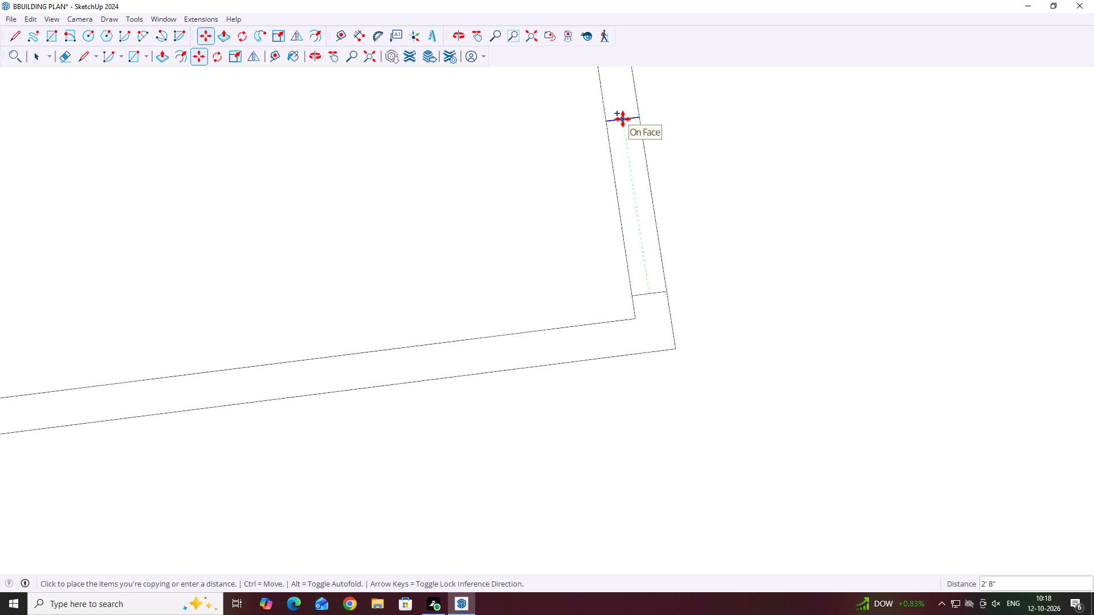
{"action": "key", "text": "3"}
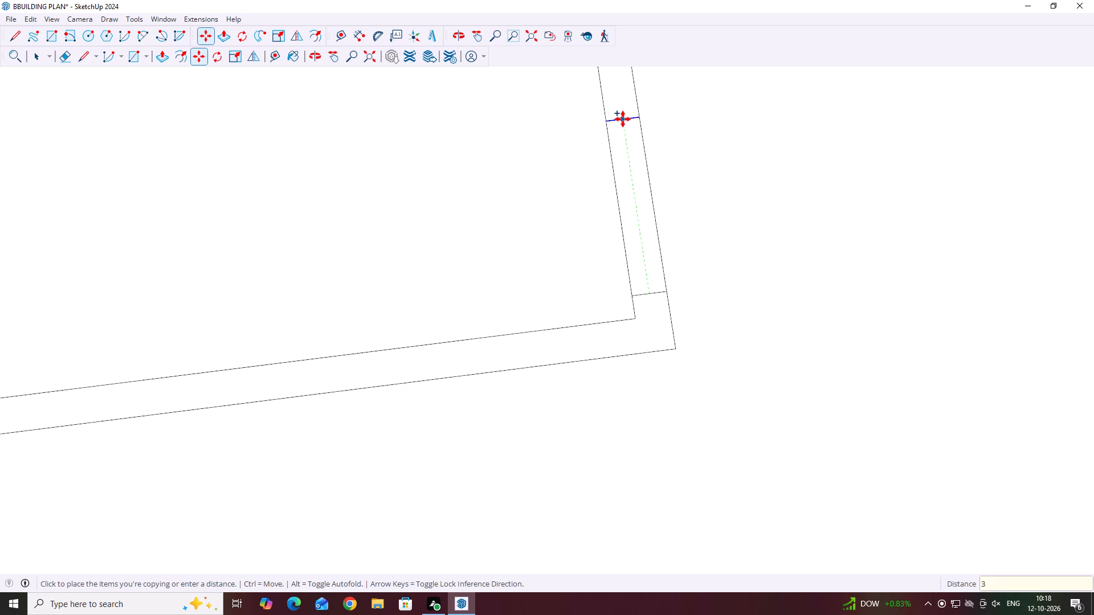
{"action": "key", "text": "apostrophe"}
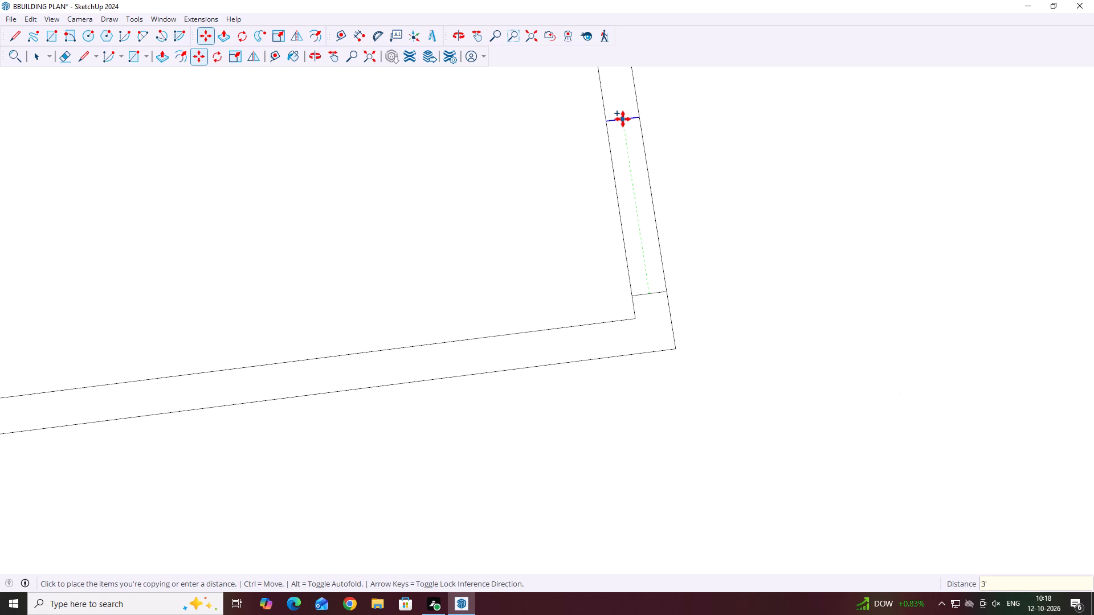
{"action": "key", "text": "Return"}
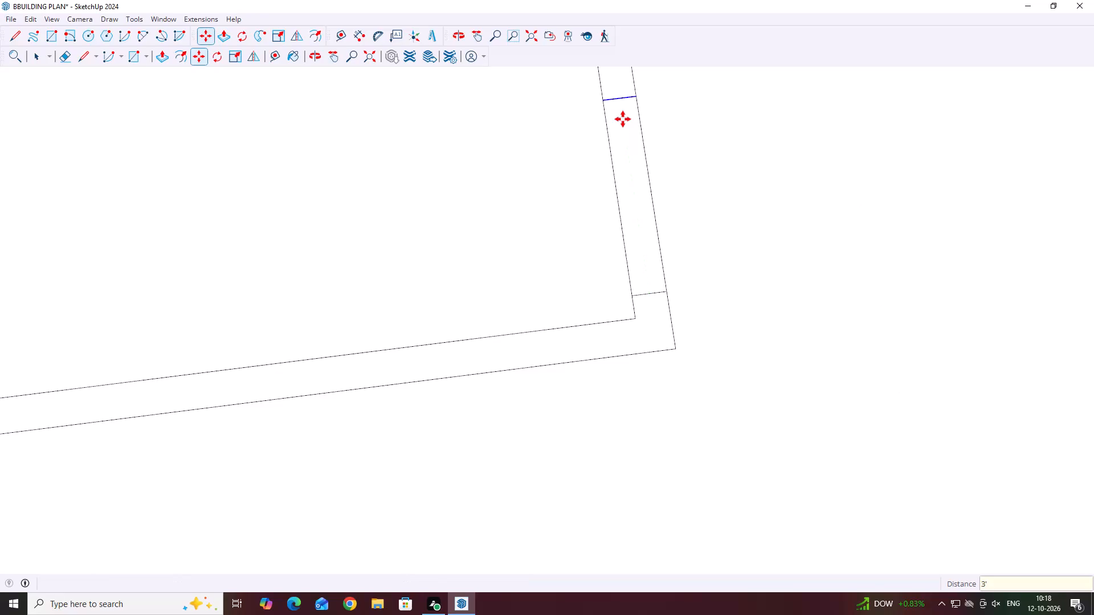
{"action": "scroll", "coordinate": [598, 137], "scroll_direction": "down", "scroll_amount": 19}
{"action": "middle_click_drag", "start_coordinate": [786, 200], "coordinate": [761, 162]}
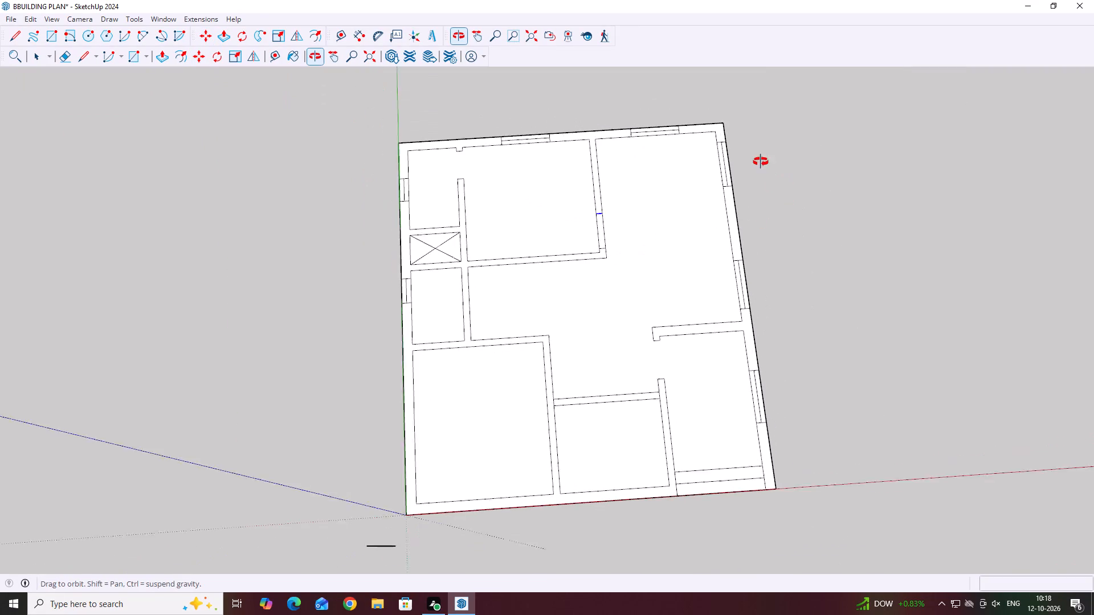
{"action": "middle_click_drag", "start_coordinate": [761, 162], "coordinate": [759, 161]}
{"action": "key", "text": "space"}
{"action": "left_click", "coordinate": [803, 149]}
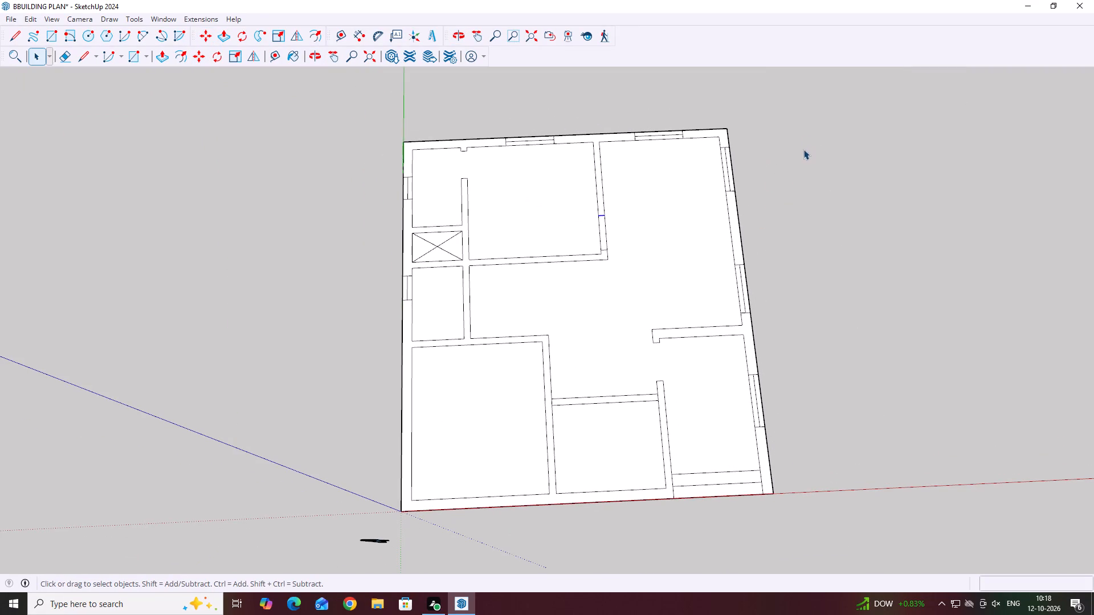
Erase both partition edges between the two jamb lines to open the 3' doorway.
{"action": "scroll", "coordinate": [191, 35], "scroll_direction": "up", "scroll_amount": 4}
{"action": "scroll", "coordinate": [107, 27], "scroll_direction": "up", "scroll_amount": 3}
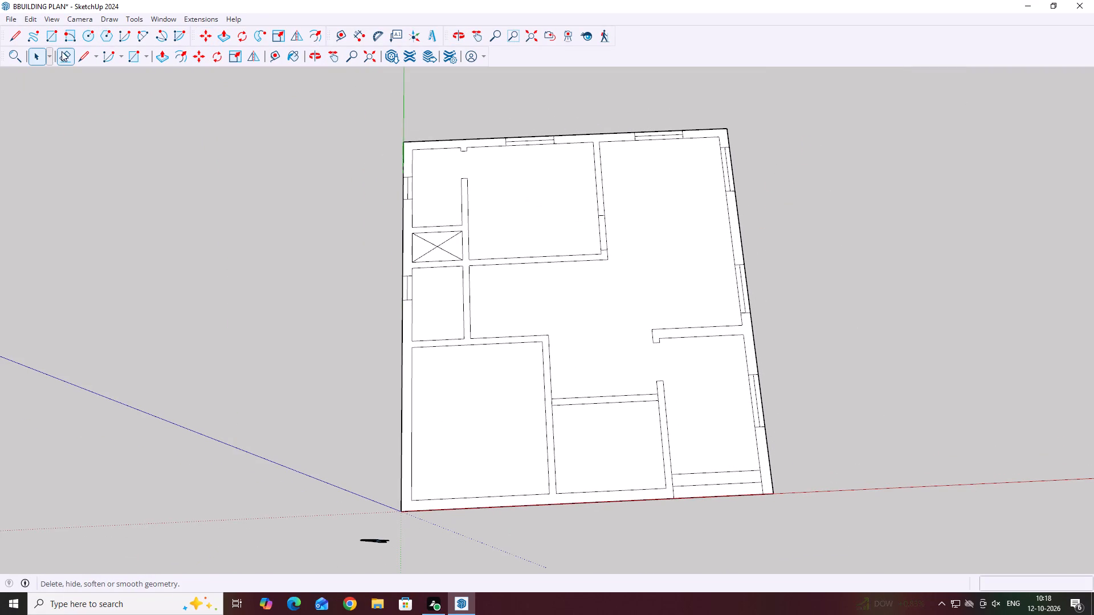
{"action": "left_click_drag", "start_coordinate": [64, 54], "coordinate": [67, 59]}
{"action": "scroll", "coordinate": [631, 271], "scroll_direction": "up", "scroll_amount": 12}
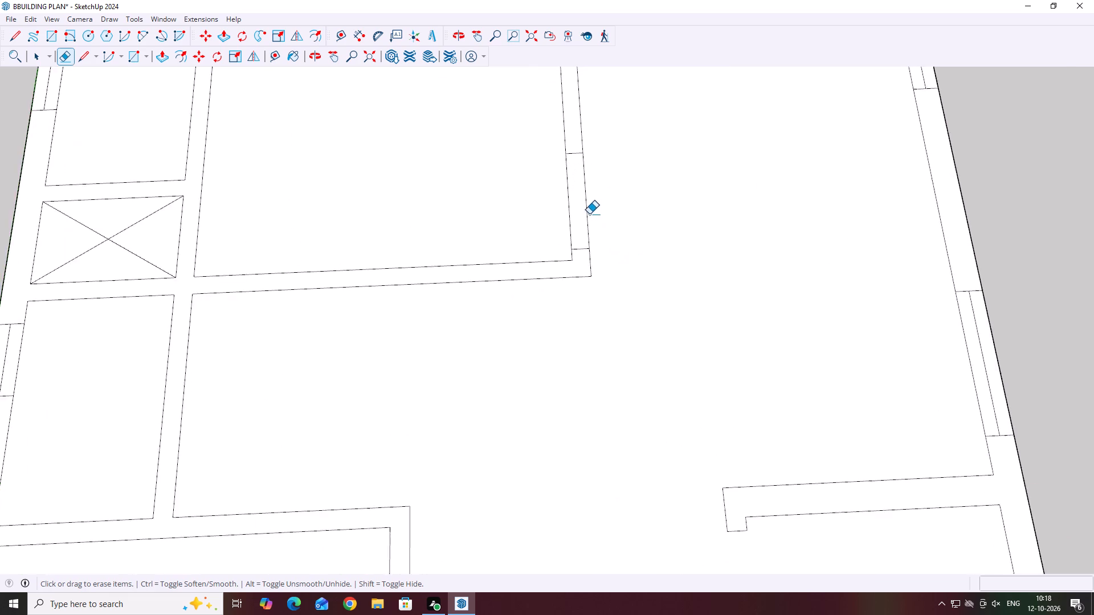
{"action": "scroll", "coordinate": [589, 214], "scroll_direction": "up", "scroll_amount": 1}
{"action": "left_click_drag", "start_coordinate": [631, 168], "coordinate": [513, 154]}
{"action": "scroll", "coordinate": [568, 206], "scroll_direction": "down", "scroll_amount": 12}
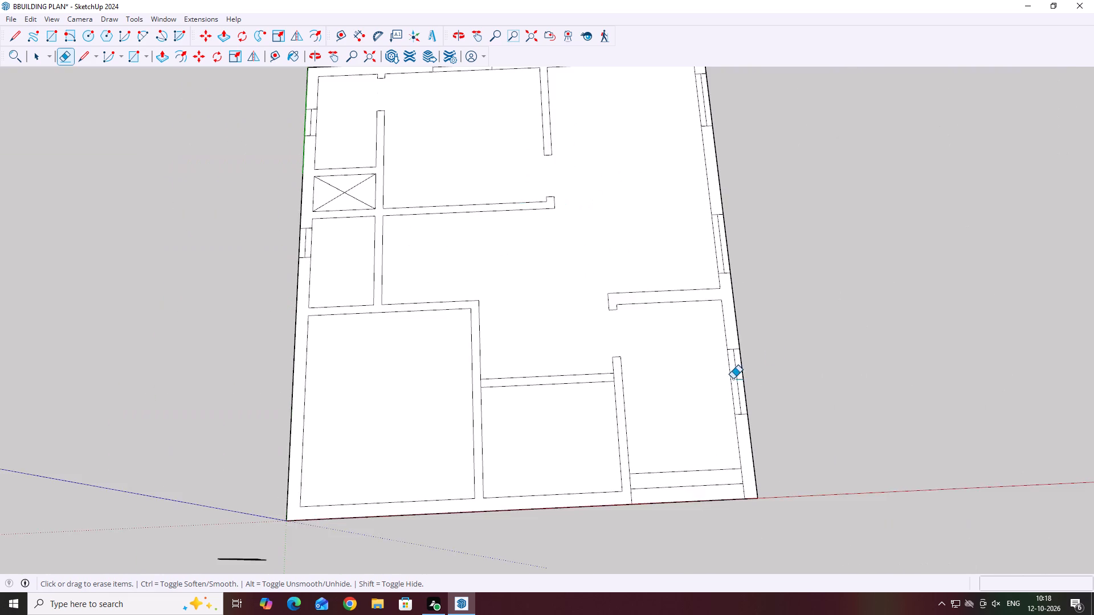
Examine the whole floor plan from several angles to review its walls and openings.
{"action": "middle_click_drag", "start_coordinate": [532, 335], "coordinate": [524, 392]}
{"action": "scroll", "coordinate": [521, 147], "scroll_direction": "down", "scroll_amount": 9}
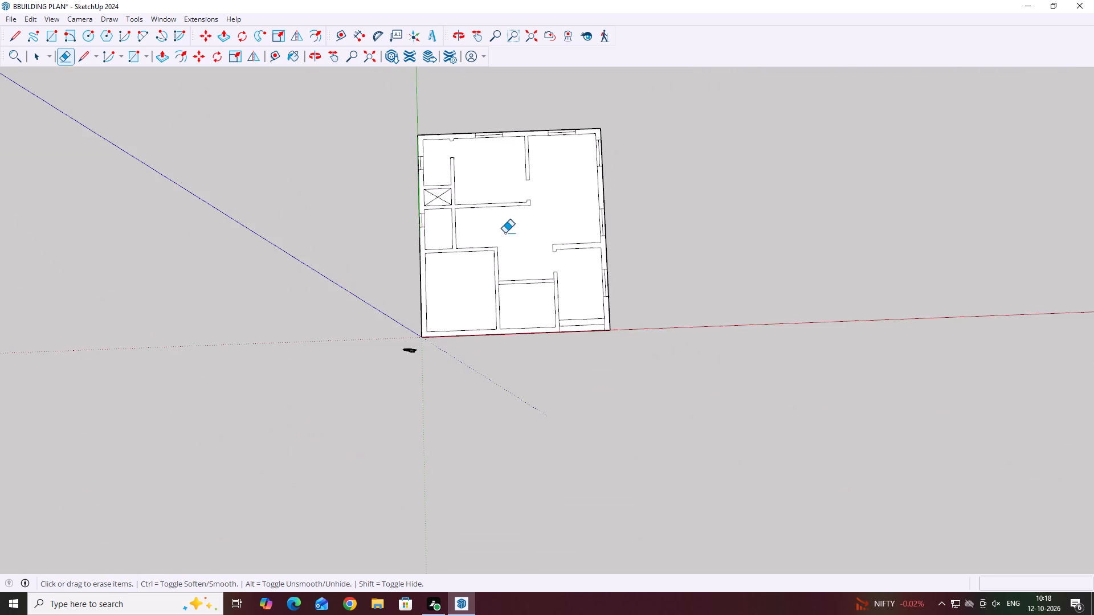
{"action": "middle_click_drag", "start_coordinate": [571, 236], "coordinate": [724, 181]}
{"action": "middle_click_drag", "start_coordinate": [719, 278], "coordinate": [607, 218]}
{"action": "scroll", "coordinate": [499, 197], "scroll_direction": "up", "scroll_amount": 4}
{"action": "middle_click_drag", "start_coordinate": [614, 251], "coordinate": [569, 232]}
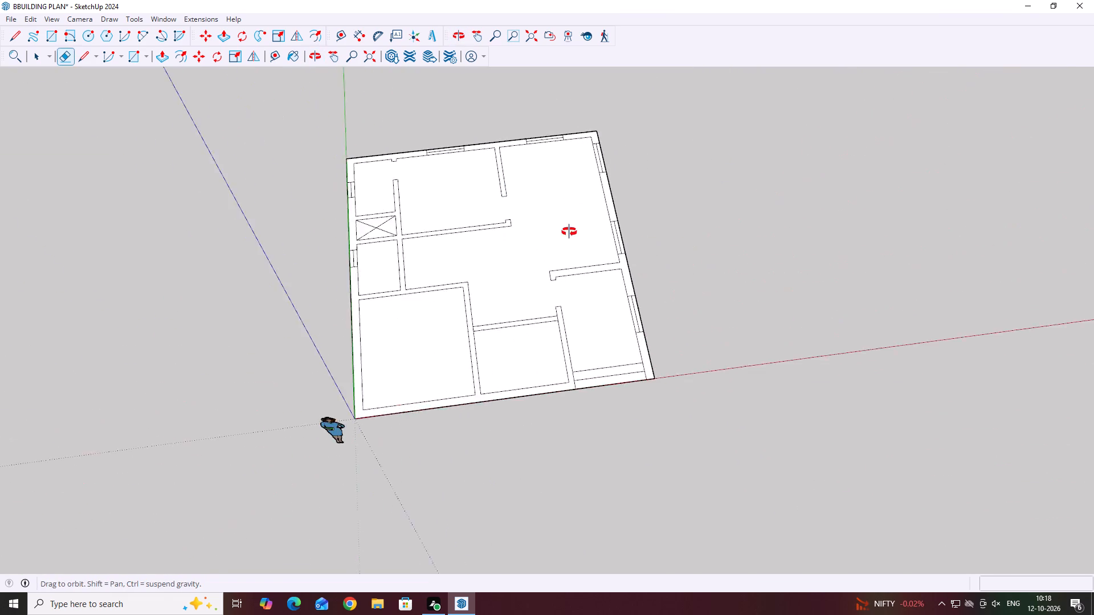
{"action": "middle_click_drag", "start_coordinate": [569, 232], "coordinate": [520, 206]}
{"action": "scroll", "coordinate": [434, 186], "scroll_direction": "up", "scroll_amount": 12}
{"action": "middle_click_drag", "start_coordinate": [444, 140], "coordinate": [412, 238]}
{"action": "scroll", "coordinate": [411, 248], "scroll_direction": "up", "scroll_amount": 5}
{"action": "middle_click_drag", "start_coordinate": [435, 144], "coordinate": [446, 262]}
{"action": "scroll", "coordinate": [446, 262], "scroll_direction": "down", "scroll_amount": 8}
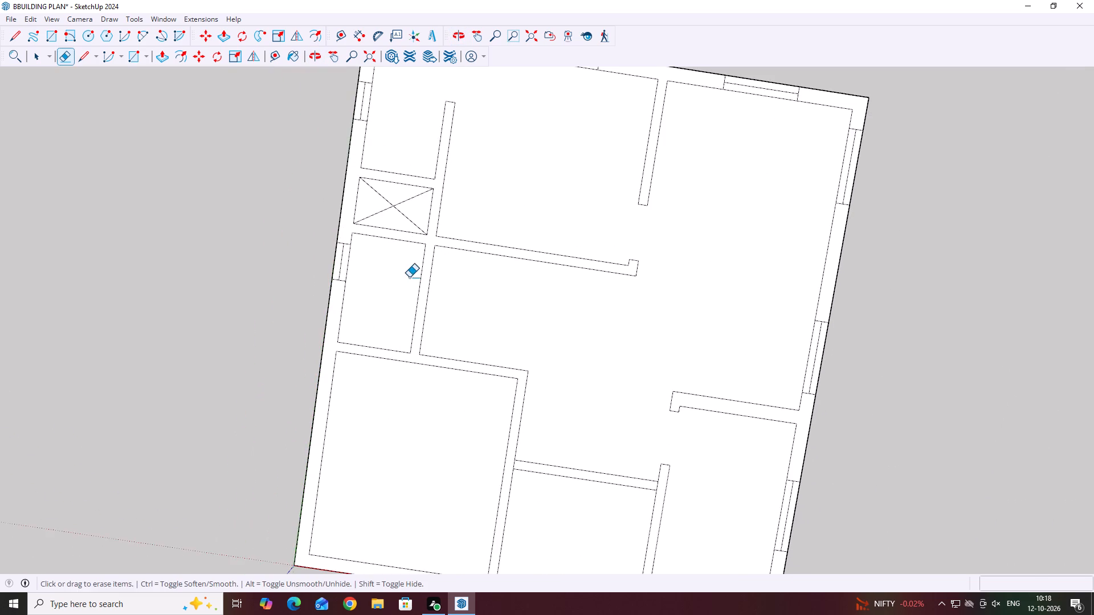
{"action": "scroll", "coordinate": [409, 277], "scroll_direction": "down", "scroll_amount": 3}
{"action": "middle_click_drag", "start_coordinate": [413, 289], "coordinate": [498, 263]}
{"action": "key", "text": "space"}
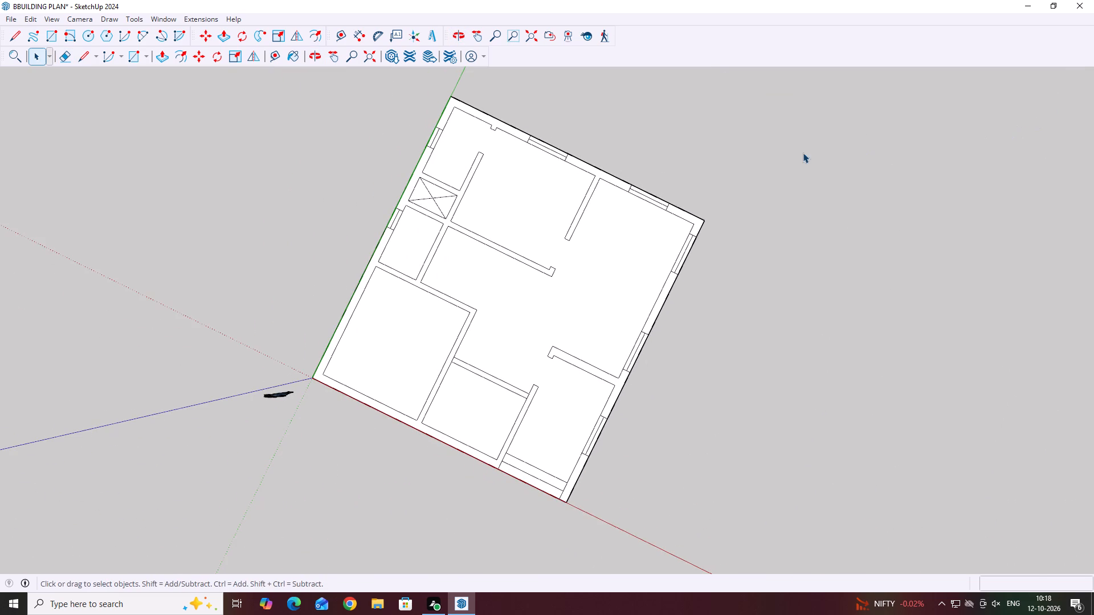
{"action": "middle_click_drag", "start_coordinate": [492, 165], "coordinate": [630, 169]}
{"action": "scroll", "coordinate": [454, 285], "scroll_direction": "down", "scroll_amount": 5}
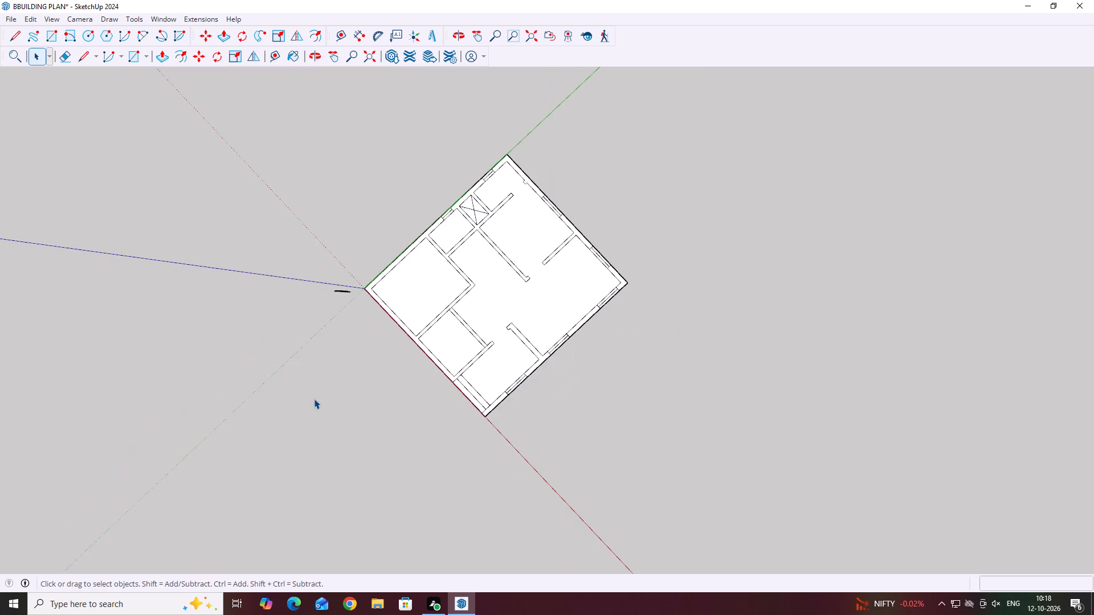
{"action": "middle_click_drag", "start_coordinate": [329, 402], "coordinate": [604, 310]}
{"action": "scroll", "coordinate": [338, 343], "scroll_direction": "down", "scroll_amount": 6}
{"action": "middle_click_drag", "start_coordinate": [327, 430], "coordinate": [713, 281]}
{"action": "scroll", "coordinate": [617, 436], "scroll_direction": "down", "scroll_amount": 1}
{"action": "scroll", "coordinate": [418, 416], "scroll_direction": "up", "scroll_amount": 9}
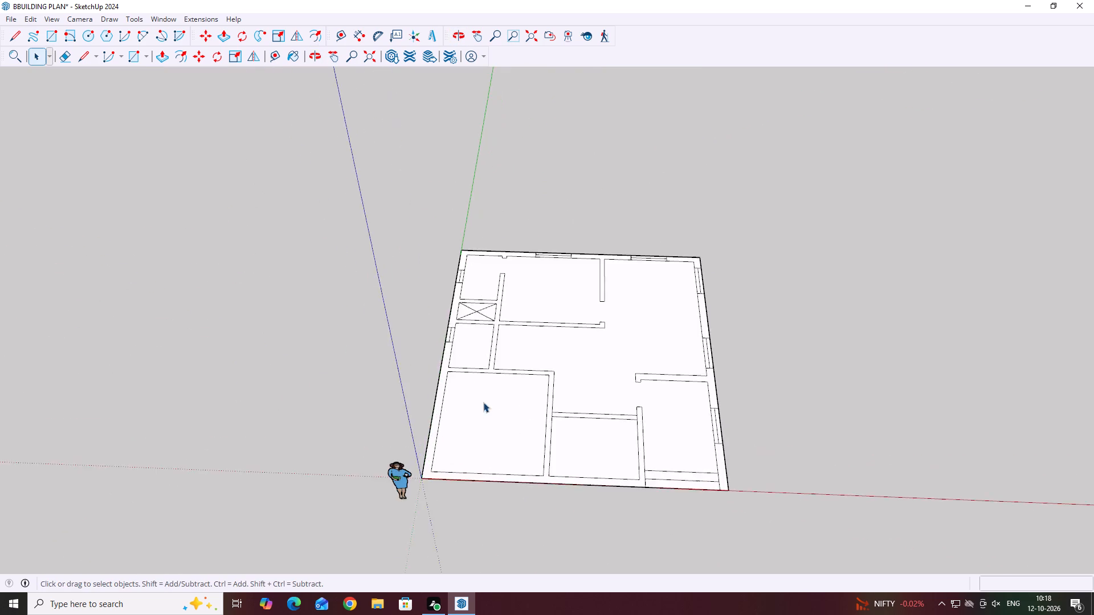
Draw a jamb line across the partition from the inner corner of the small room beside the crossed rectangle to the large room's edge.
{"action": "scroll", "coordinate": [483, 402], "scroll_direction": "up", "scroll_amount": 9}
{"action": "middle_click_drag", "start_coordinate": [491, 359], "coordinate": [614, 433]}
{"action": "scroll", "coordinate": [529, 375], "scroll_direction": "up", "scroll_amount": 3}
{"action": "middle_click_drag", "start_coordinate": [539, 384], "coordinate": [481, 386]}
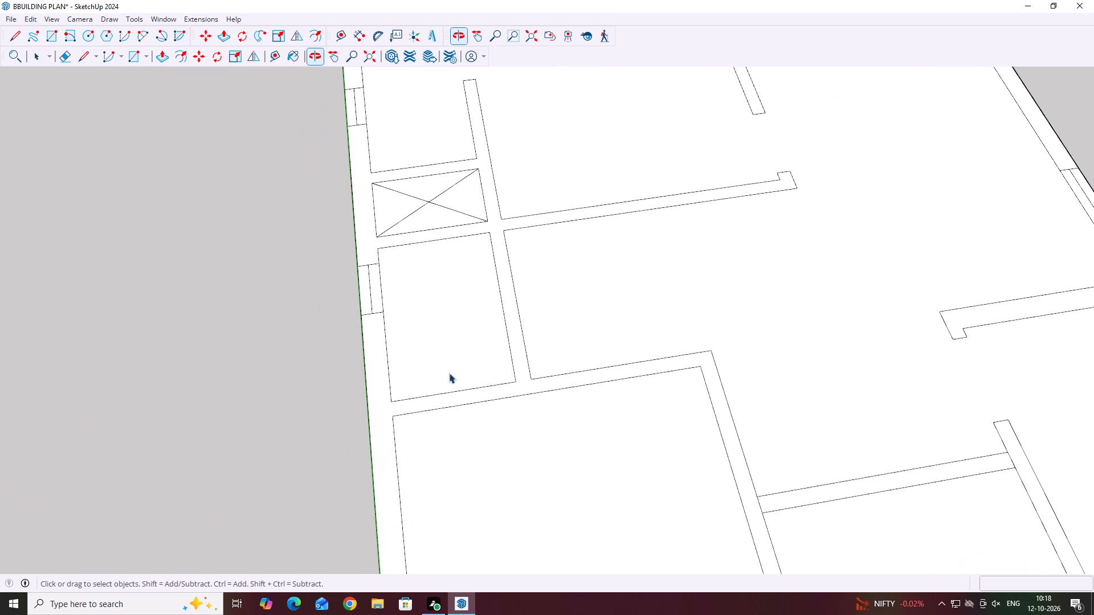
{"action": "left_click", "coordinate": [14, 35]}
{"action": "scroll", "coordinate": [526, 396], "scroll_direction": "up", "scroll_amount": 4}
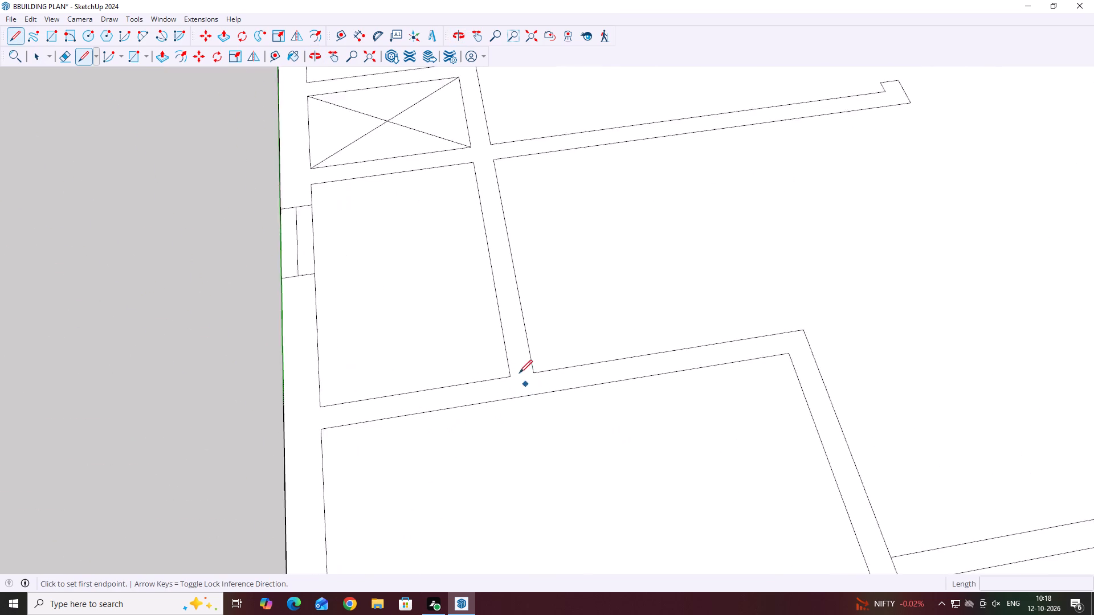
{"action": "scroll", "coordinate": [519, 373], "scroll_direction": "up", "scroll_amount": 8}
{"action": "left_click", "coordinate": [514, 371]}
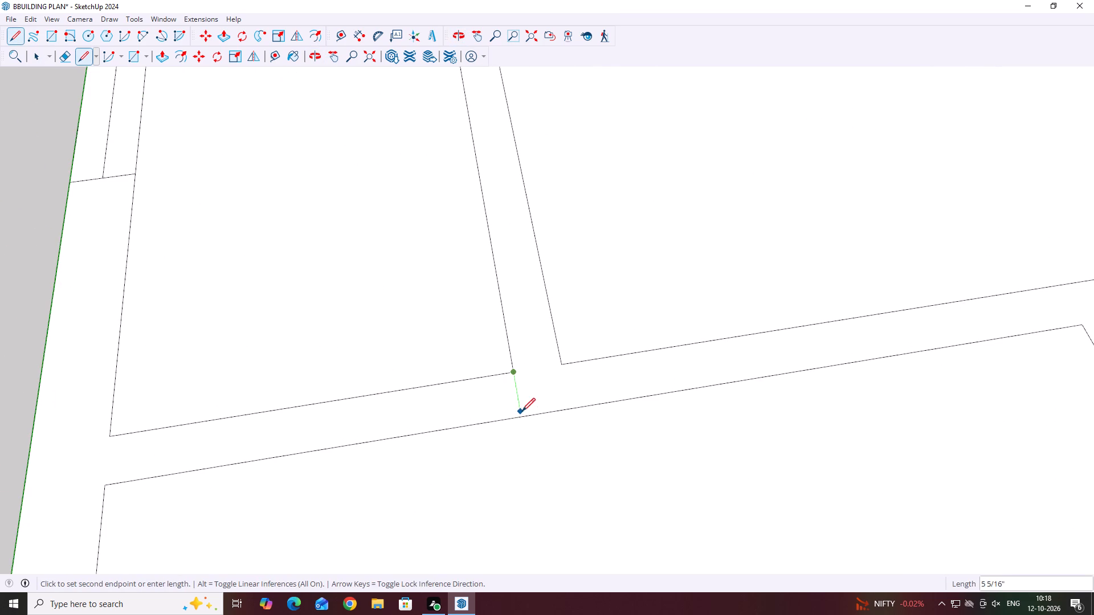
{"action": "left_click", "coordinate": [524, 414]}
{"action": "key", "text": "space"}
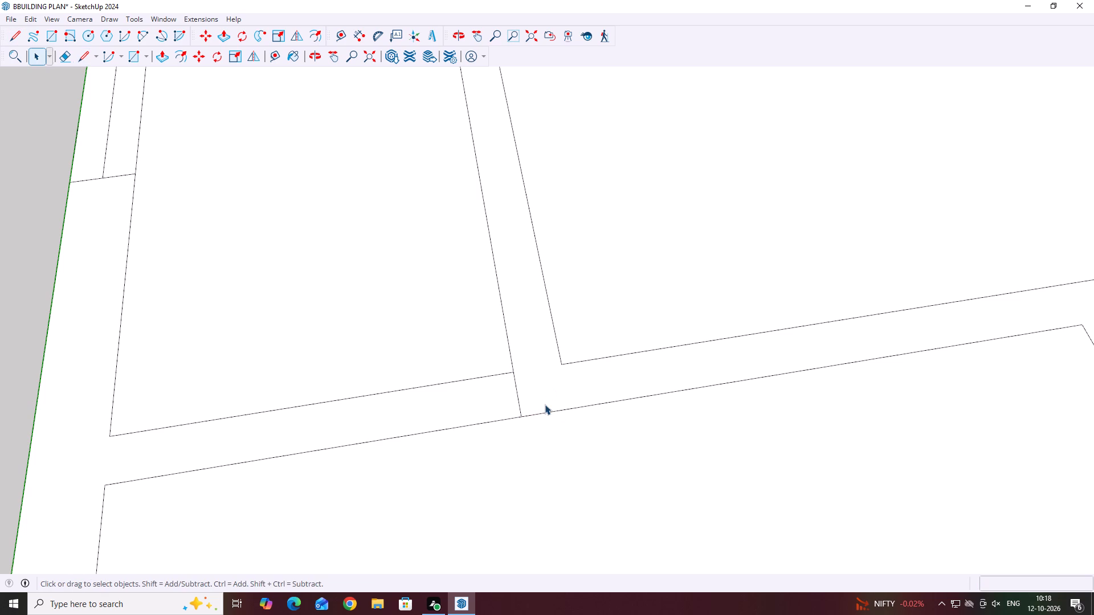
Copy the jamb line 4" along the partition, away from the corner into the small room's side, to start the doorway.
{"action": "left_click", "coordinate": [517, 396]}
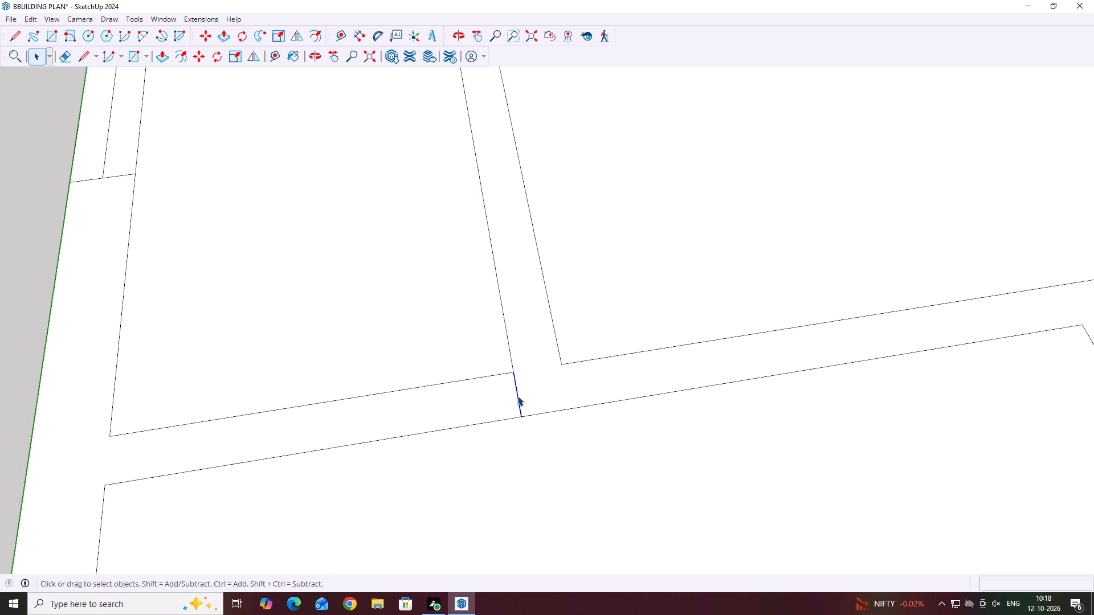
{"action": "key", "text": "m"}
{"action": "left_click", "coordinate": [516, 392]}
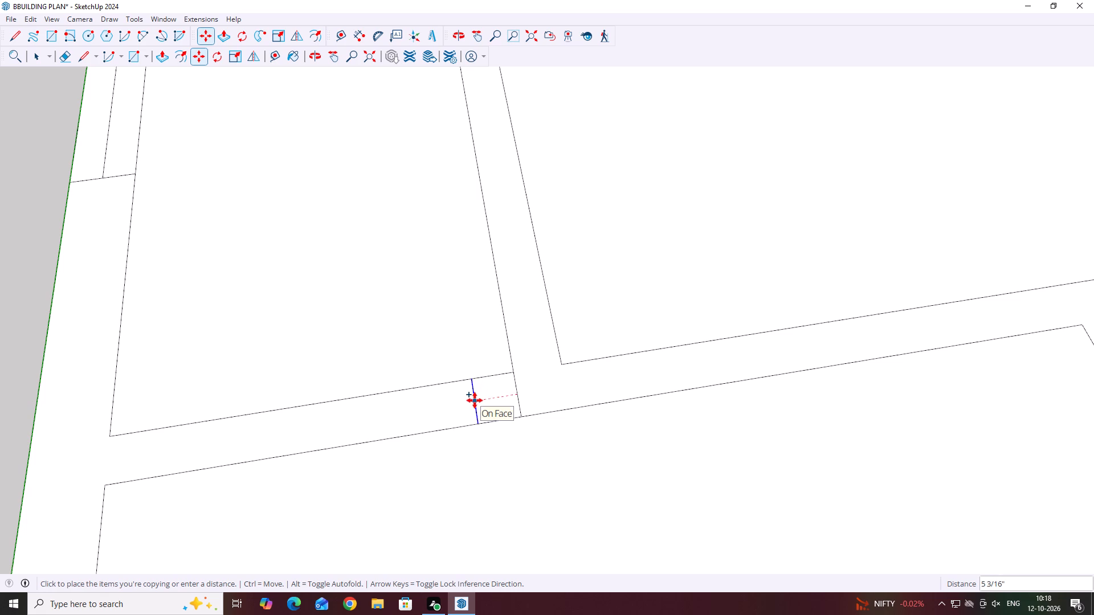
{"action": "key", "text": "4"}
{"action": "key", "text": "Return"}
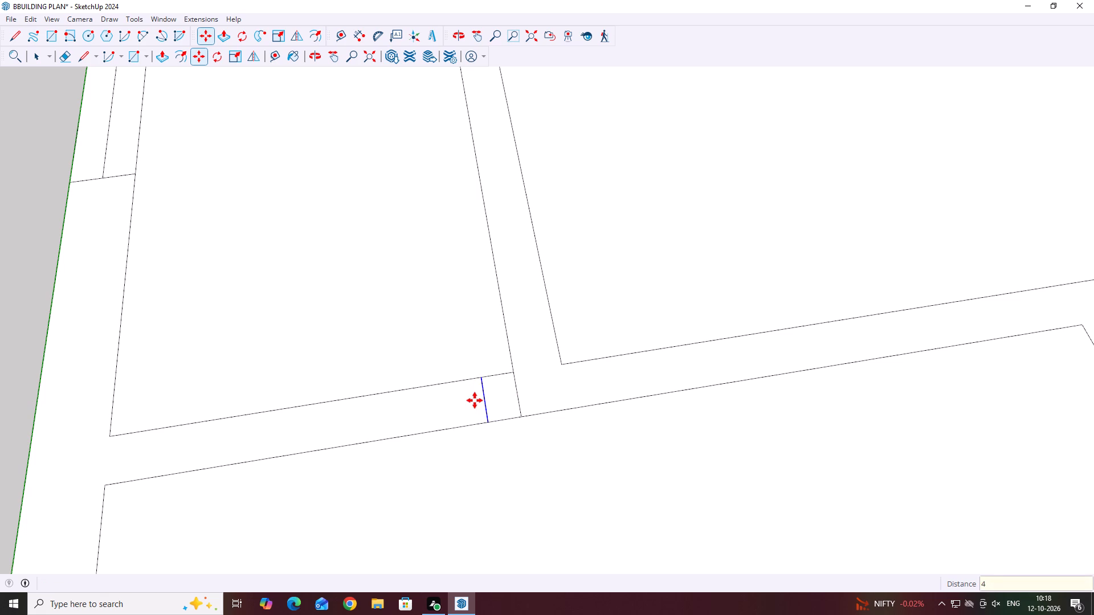
{"action": "key", "text": "space"}
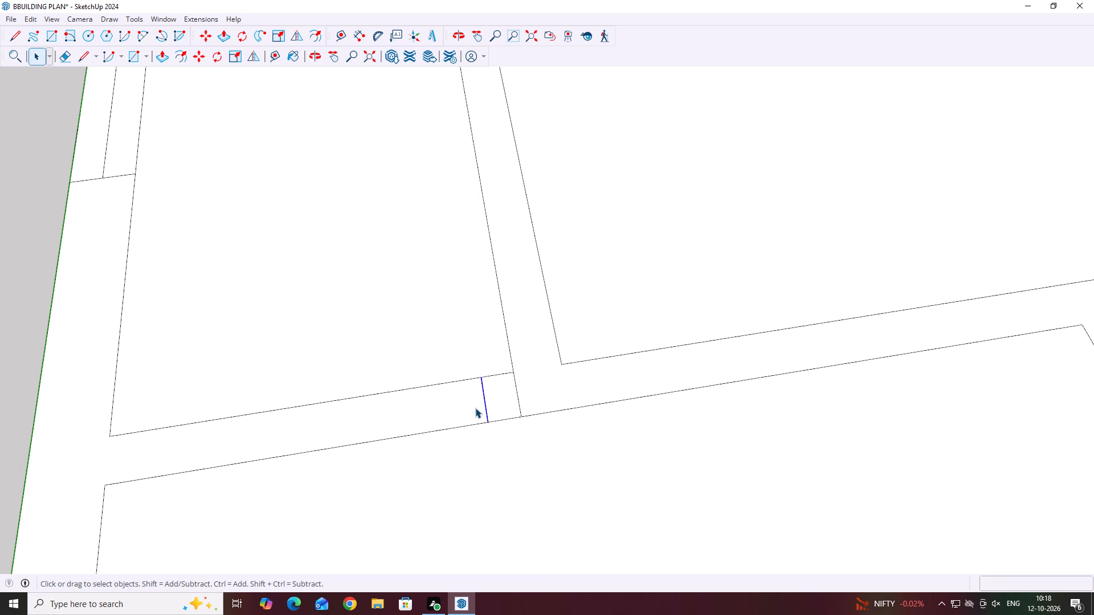
Copy the new jamb line 2'6" further along the same partition toward the outer wall to mark the doorway's other side.
{"action": "key", "text": "m"}
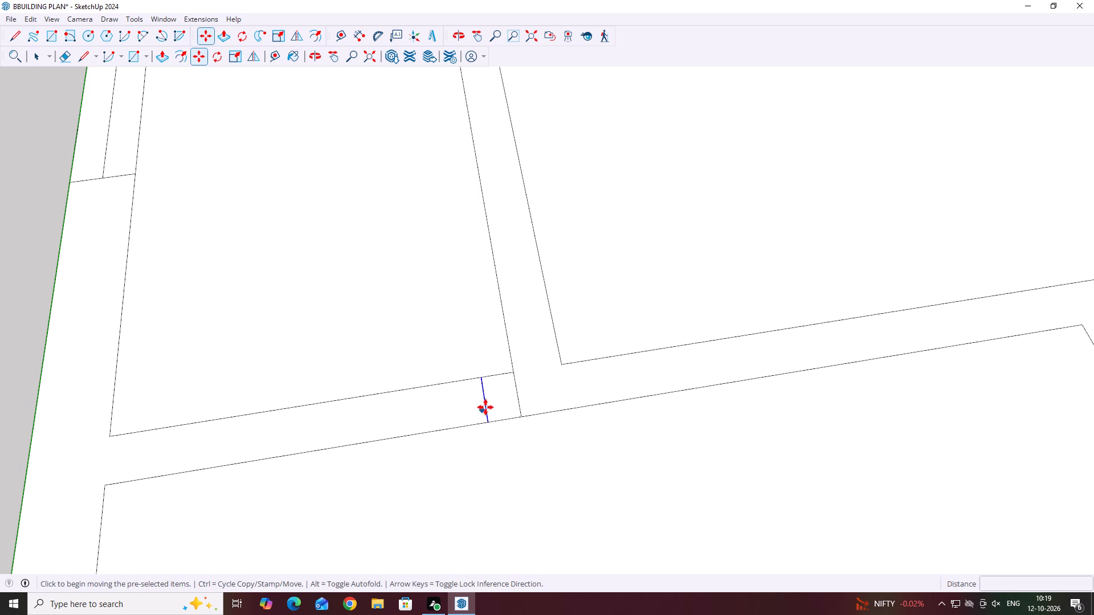
{"action": "left_click", "coordinate": [484, 400]}
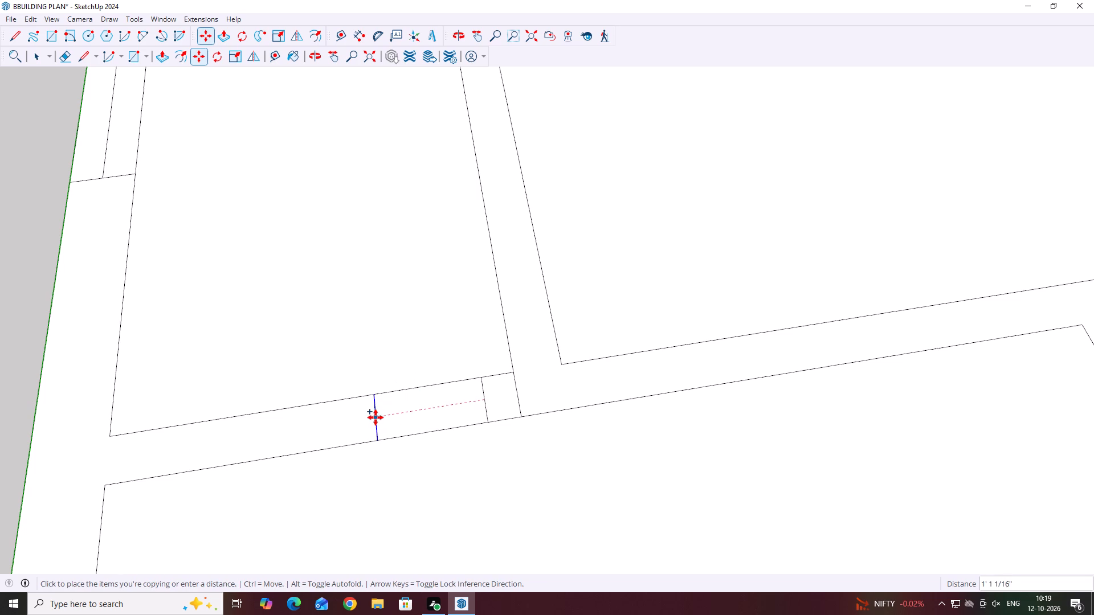
{"action": "type", "text": "2'6"}
{"action": "key", "text": "Return"}
{"action": "scroll", "coordinate": [348, 423], "scroll_direction": "down", "scroll_amount": 7}
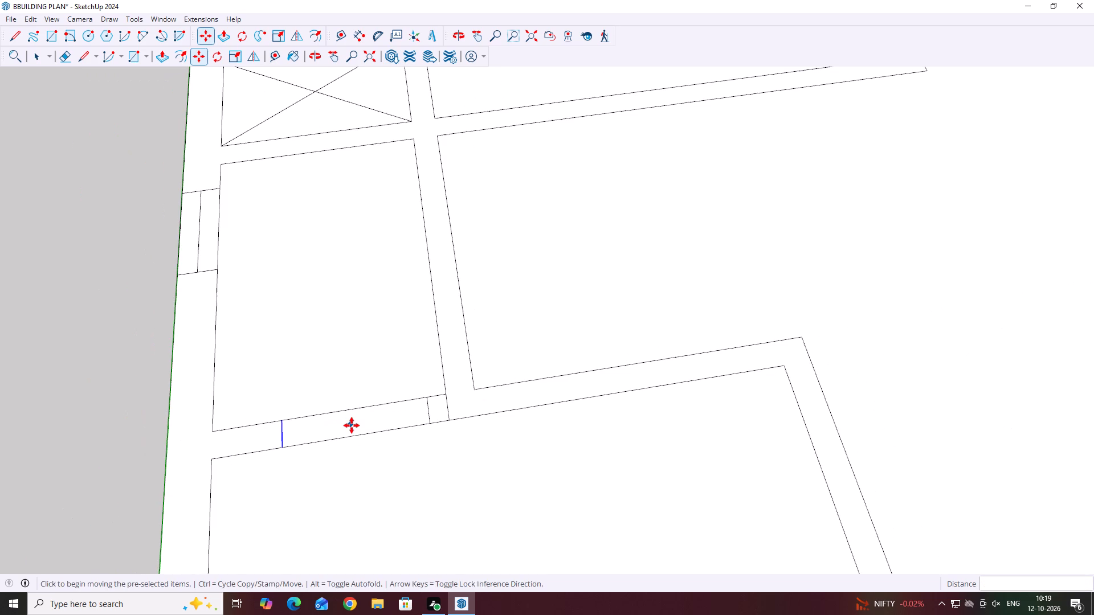
{"action": "key", "text": "space"}
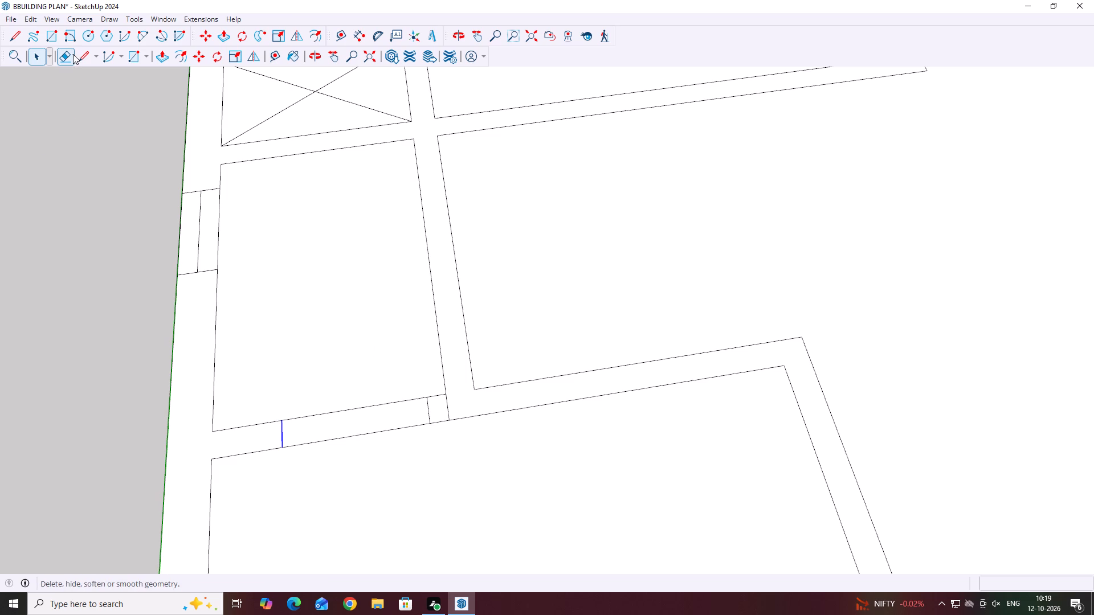
Erase both partition edges between the jamb lines and the leftover line at the corner to open the 2'6" doorway.
{"action": "left_click", "coordinate": [69, 58]}
{"action": "scroll", "coordinate": [324, 426], "scroll_direction": "up", "scroll_amount": 4}
{"action": "left_click_drag", "start_coordinate": [359, 362], "coordinate": [391, 512]}
{"action": "scroll", "coordinate": [349, 370], "scroll_direction": "down", "scroll_amount": 6}
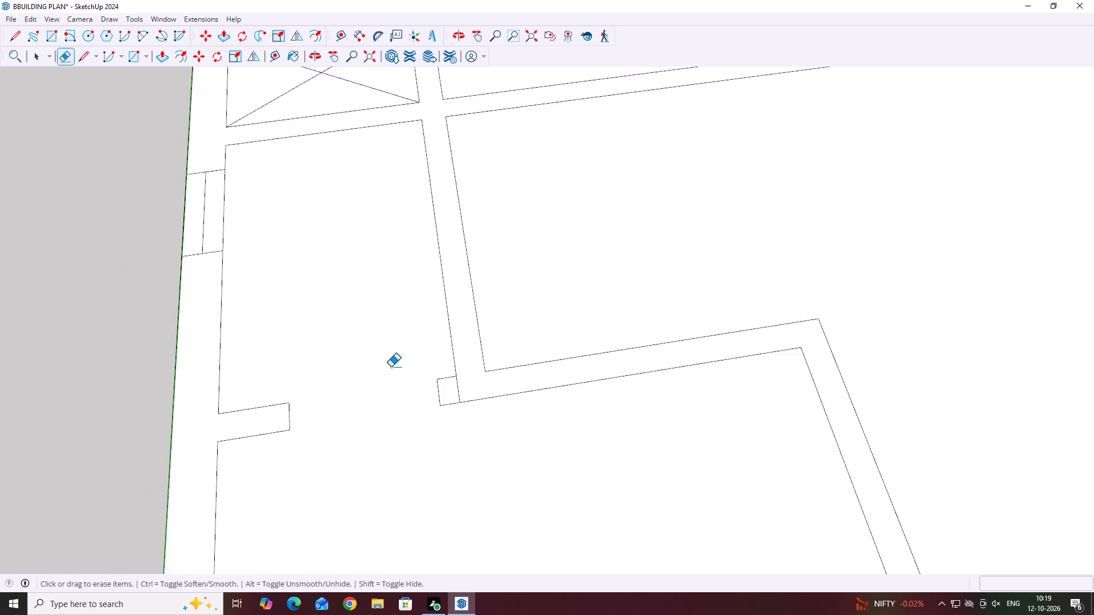
{"action": "scroll", "coordinate": [391, 367], "scroll_direction": "down", "scroll_amount": 9}
{"action": "scroll", "coordinate": [421, 378], "scroll_direction": "up", "scroll_amount": 15}
{"action": "left_click_drag", "start_coordinate": [443, 358], "coordinate": [427, 364]}
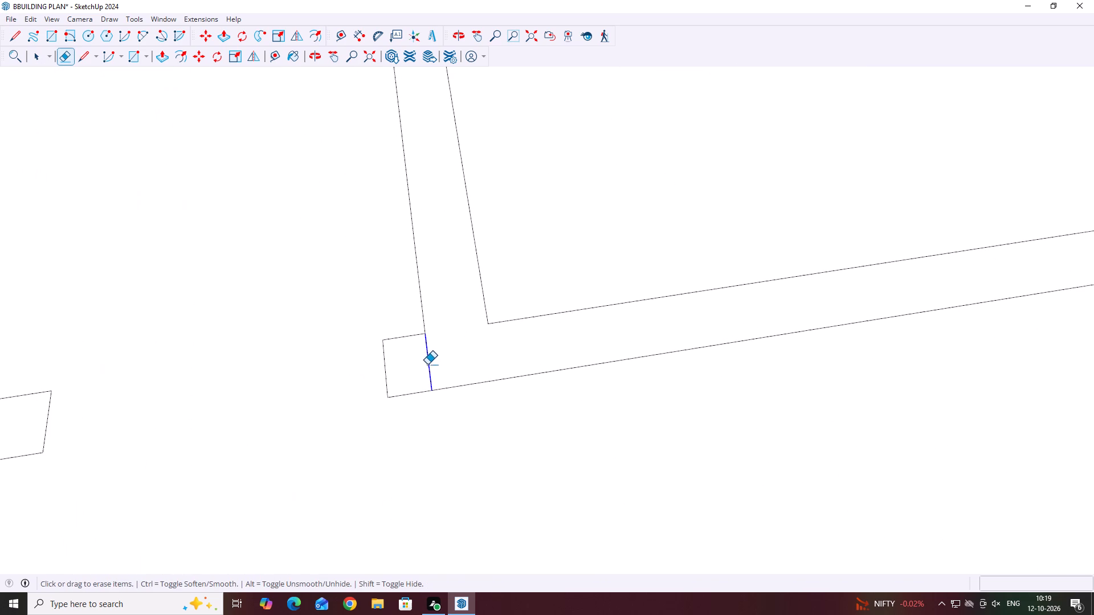
{"action": "left_click_drag", "start_coordinate": [427, 364], "coordinate": [426, 366]}
Draw a line across the wall from the large room's inner corner, beside the central hall, to the wall's opposite edge.
{"action": "scroll", "coordinate": [422, 368], "scroll_direction": "down", "scroll_amount": 20}
{"action": "middle_click_drag", "start_coordinate": [401, 346], "coordinate": [341, 393]}
{"action": "scroll", "coordinate": [320, 392], "scroll_direction": "down", "scroll_amount": 6}
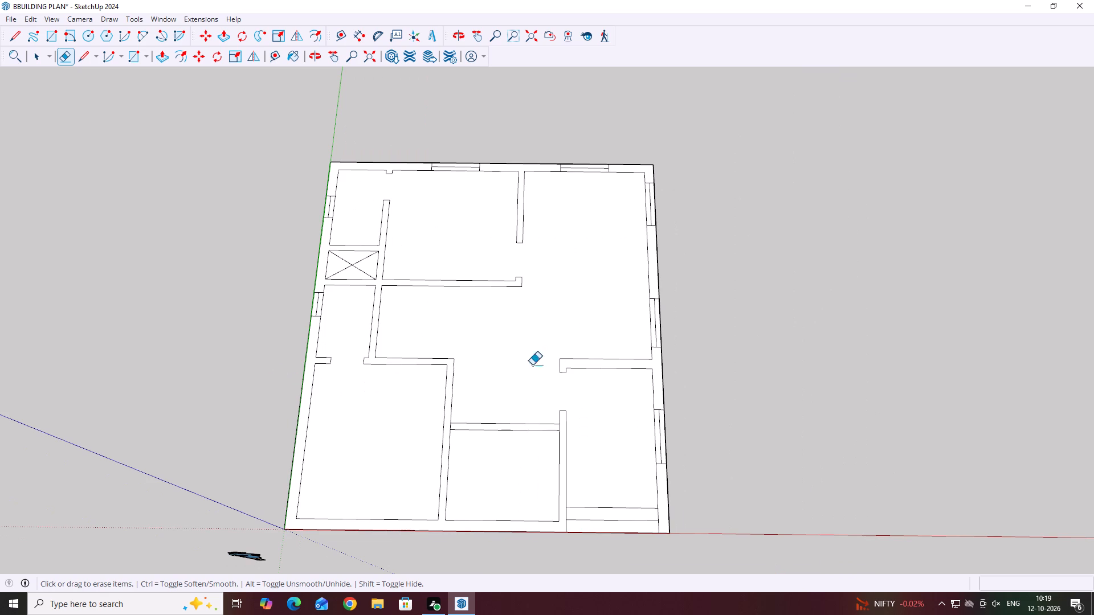
{"action": "middle_click_drag", "start_coordinate": [295, 422], "coordinate": [314, 428]}
{"action": "scroll", "coordinate": [429, 365], "scroll_direction": "up", "scroll_amount": 2}
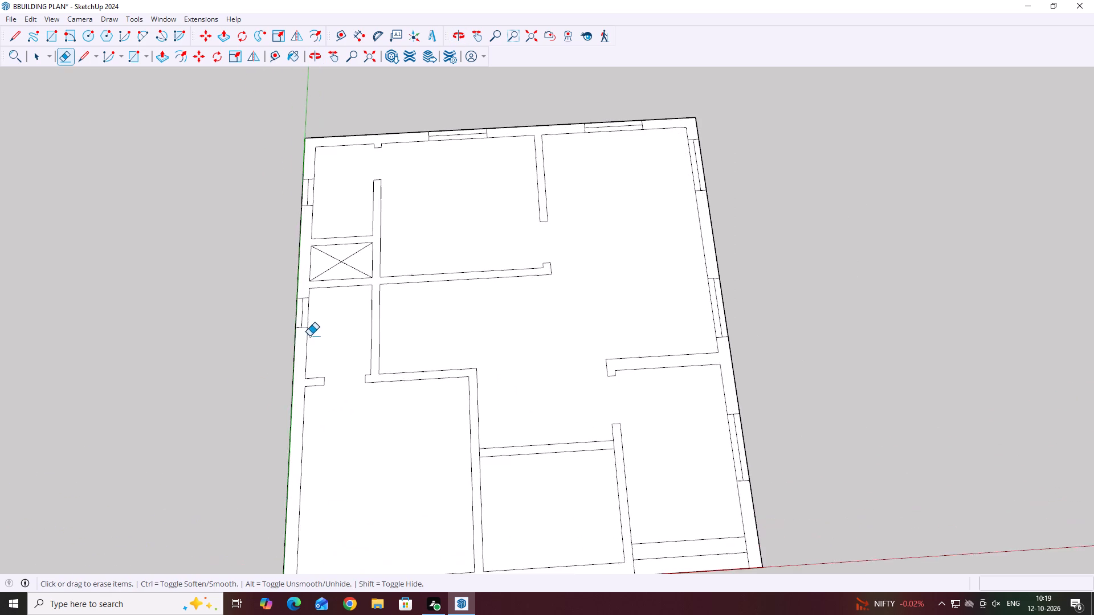
{"action": "scroll", "coordinate": [459, 408], "scroll_direction": "up", "scroll_amount": 8}
{"action": "middle_click_drag", "start_coordinate": [468, 421], "coordinate": [476, 446]}
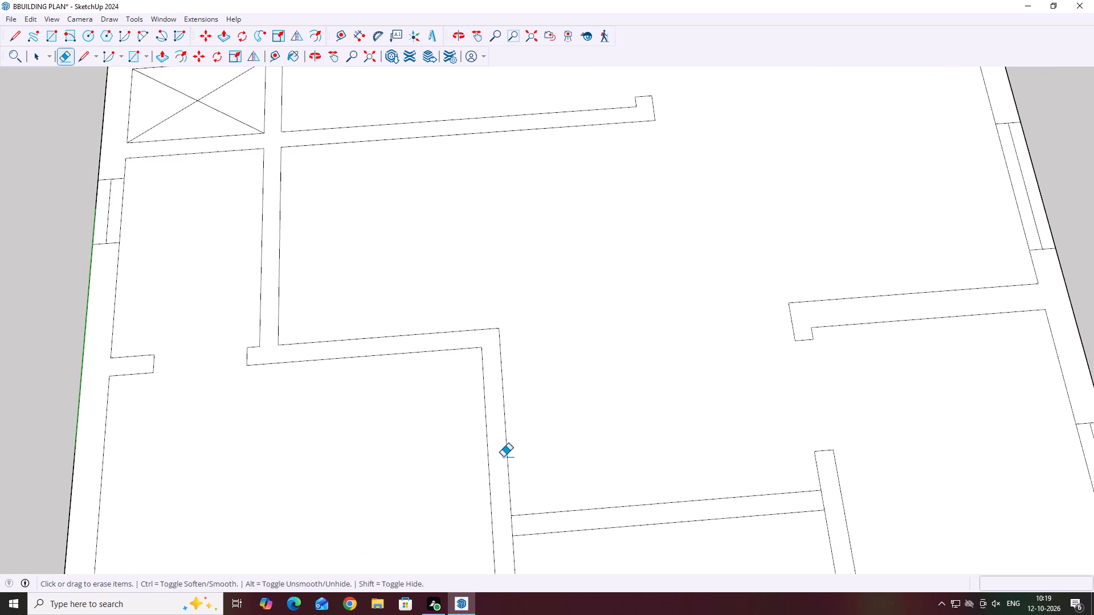
{"action": "key", "text": "space"}
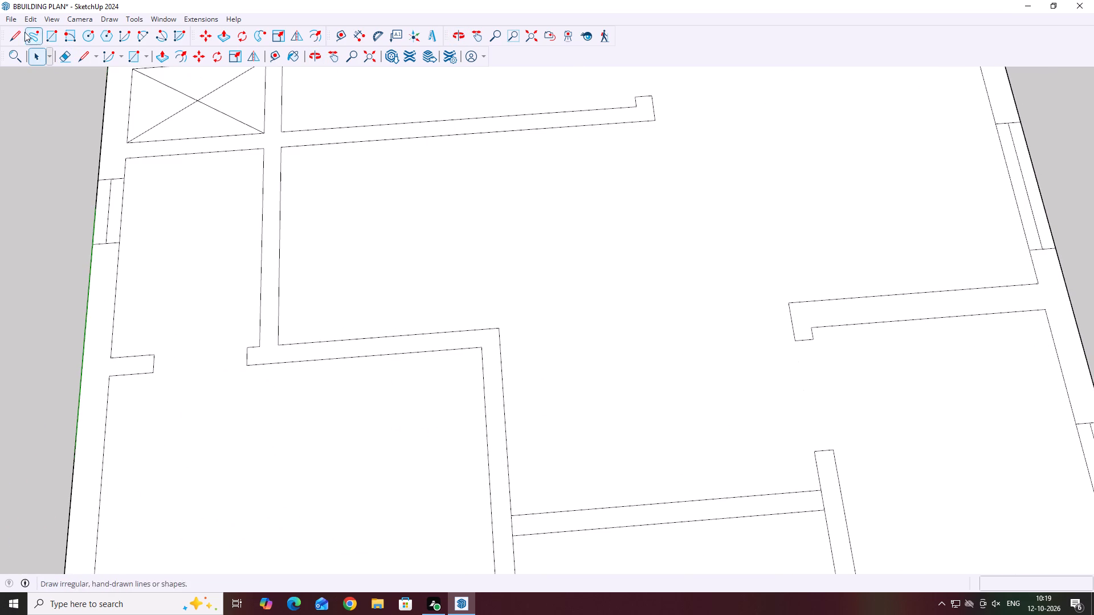
{"action": "left_click", "coordinate": [19, 32]}
{"action": "scroll", "coordinate": [478, 347], "scroll_direction": "up", "scroll_amount": 7}
{"action": "left_click", "coordinate": [485, 347]}
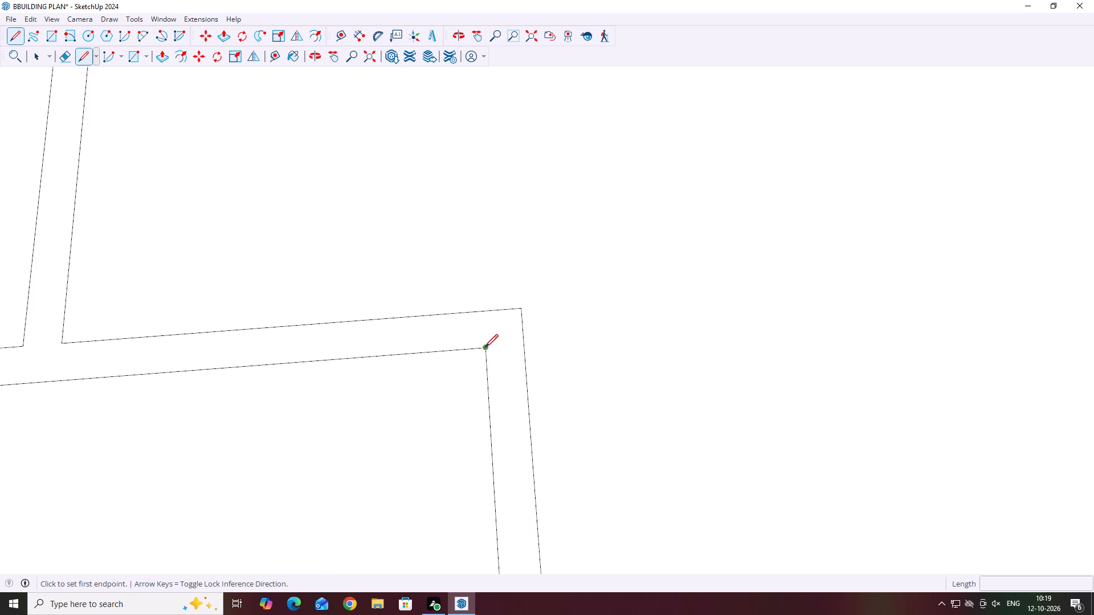
{"action": "left_click", "coordinate": [527, 347]}
{"action": "key", "text": "space"}
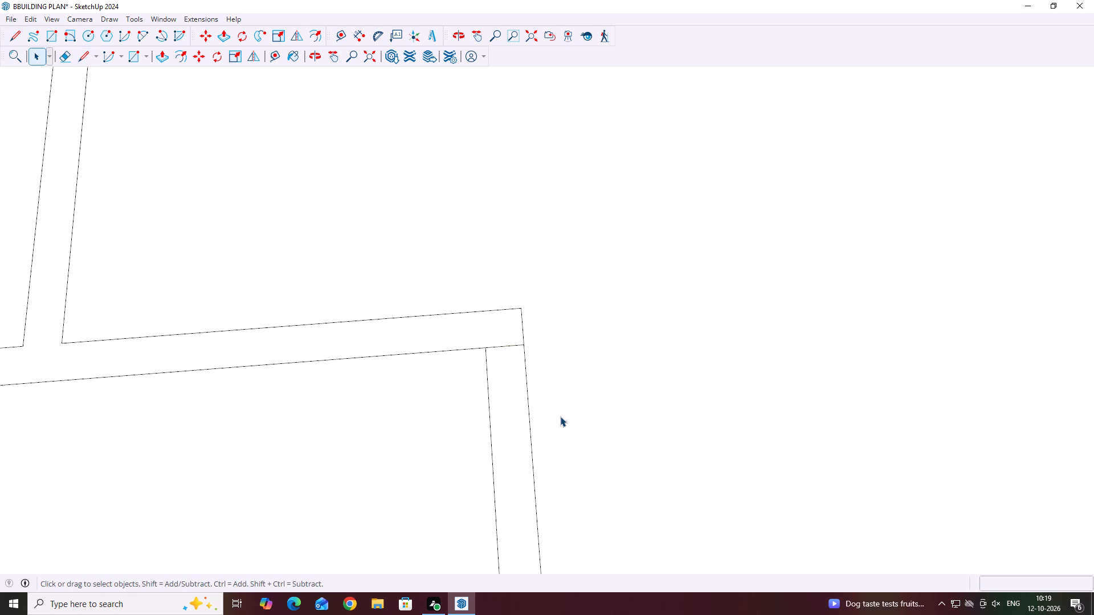
Copy the corner line 4" along the green axis, away from the corner, as the doorway's first jamb.
{"action": "left_click", "coordinate": [507, 347]}
{"action": "key", "text": "m"}
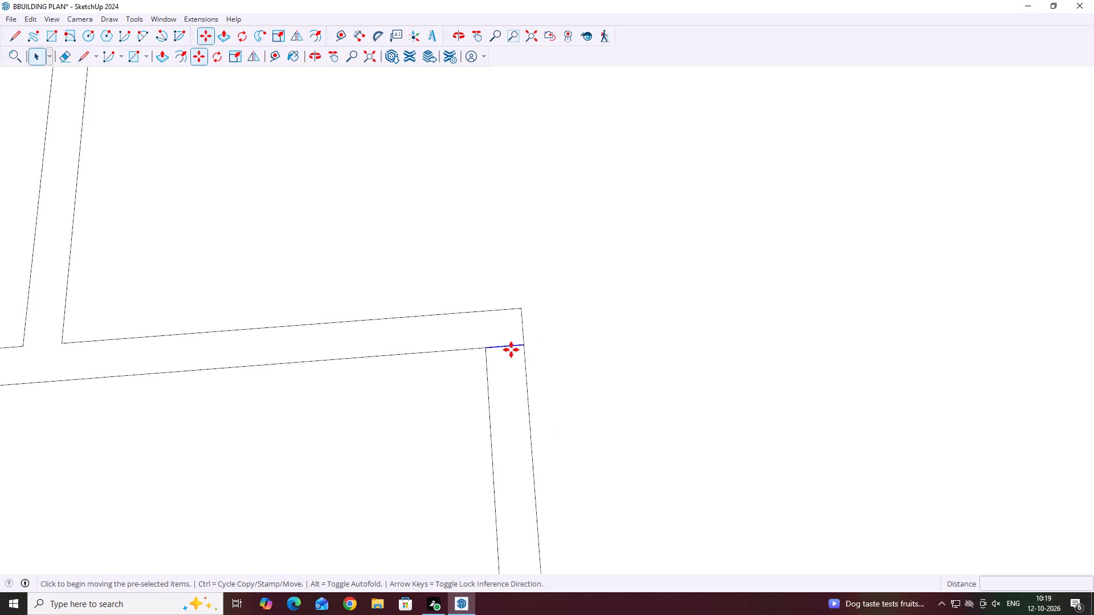
{"action": "left_click_drag", "start_coordinate": [503, 346], "coordinate": [506, 354]}
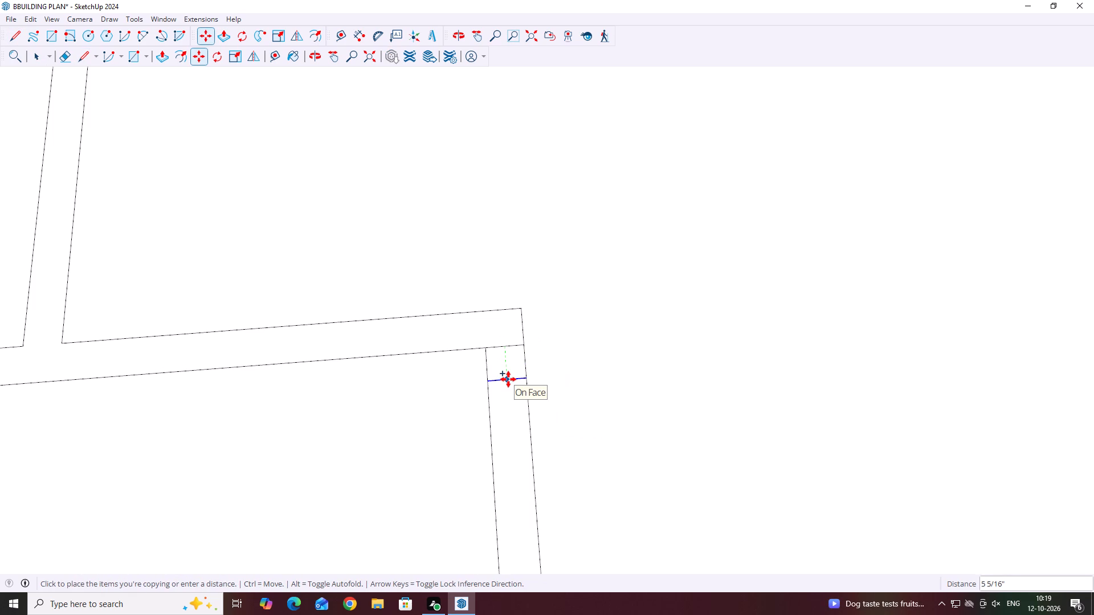
{"action": "key", "text": "4"}
{"action": "key", "text": "Return"}
{"action": "scroll", "coordinate": [525, 393], "scroll_direction": "down", "scroll_amount": 7}
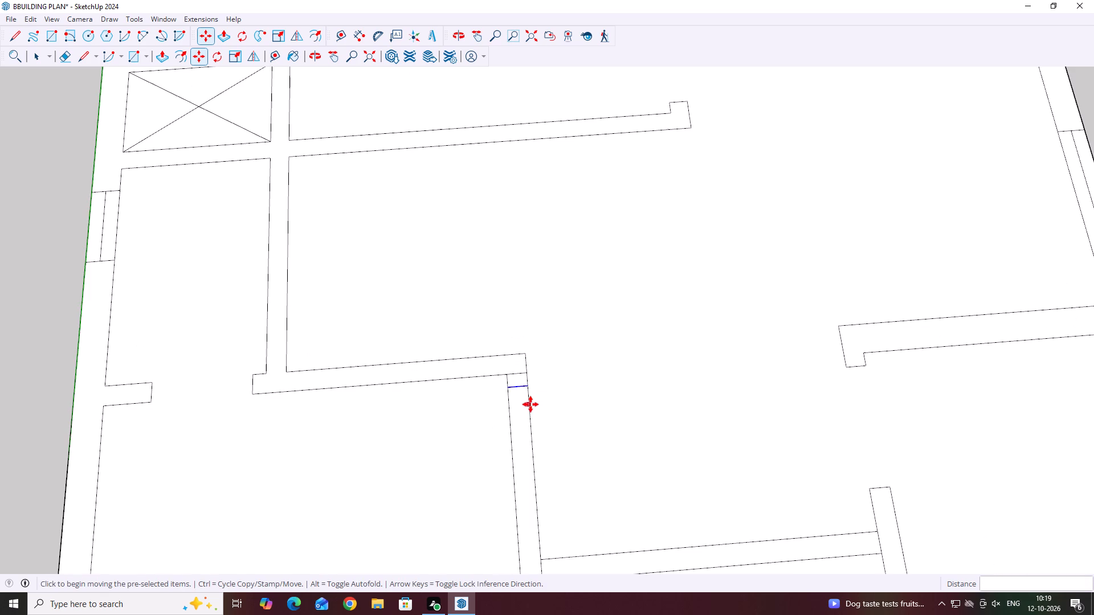
{"action": "key", "text": "space"}
Copy the new jamb line 2'6" further along the same wall, on the green axis, to mark the doorway's other side.
{"action": "scroll", "coordinate": [516, 382], "scroll_direction": "up", "scroll_amount": 8}
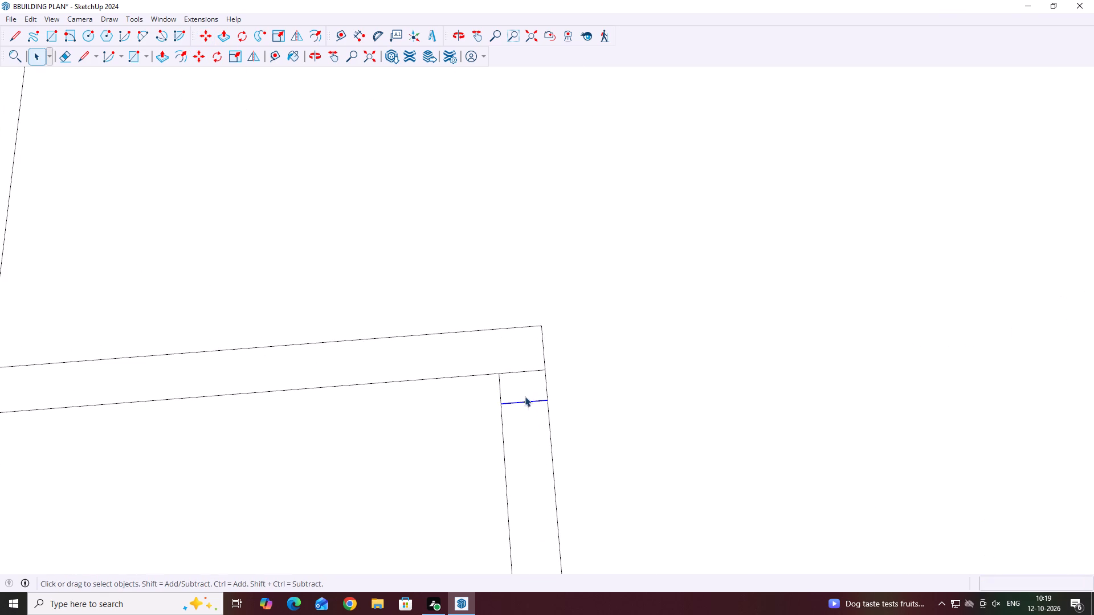
{"action": "left_click", "coordinate": [527, 403]}
{"action": "key", "text": "m"}
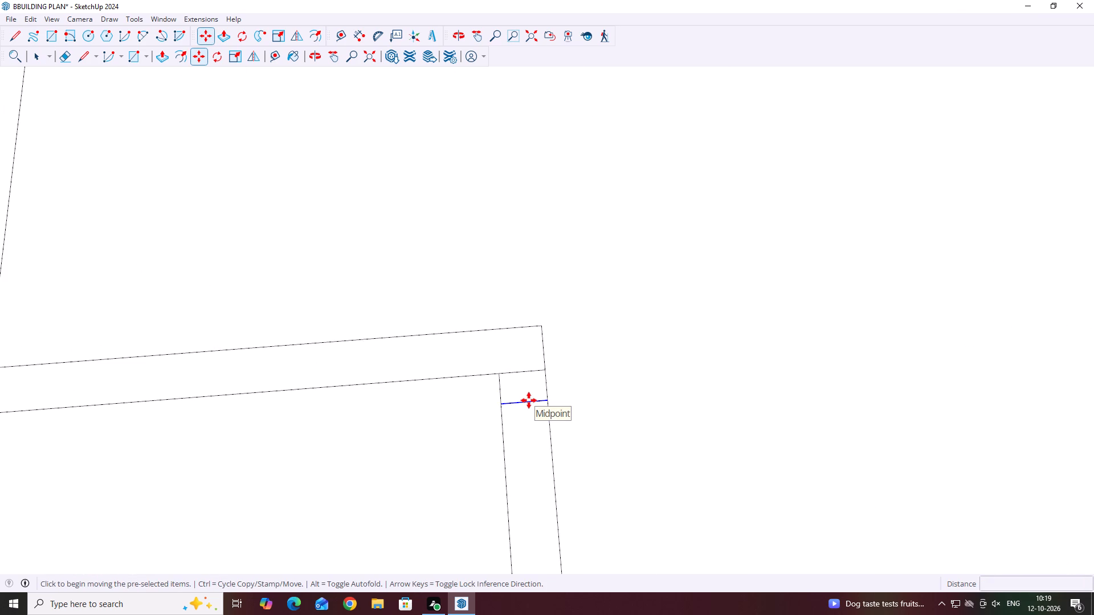
{"action": "left_click_drag", "start_coordinate": [524, 401], "coordinate": [527, 408]}
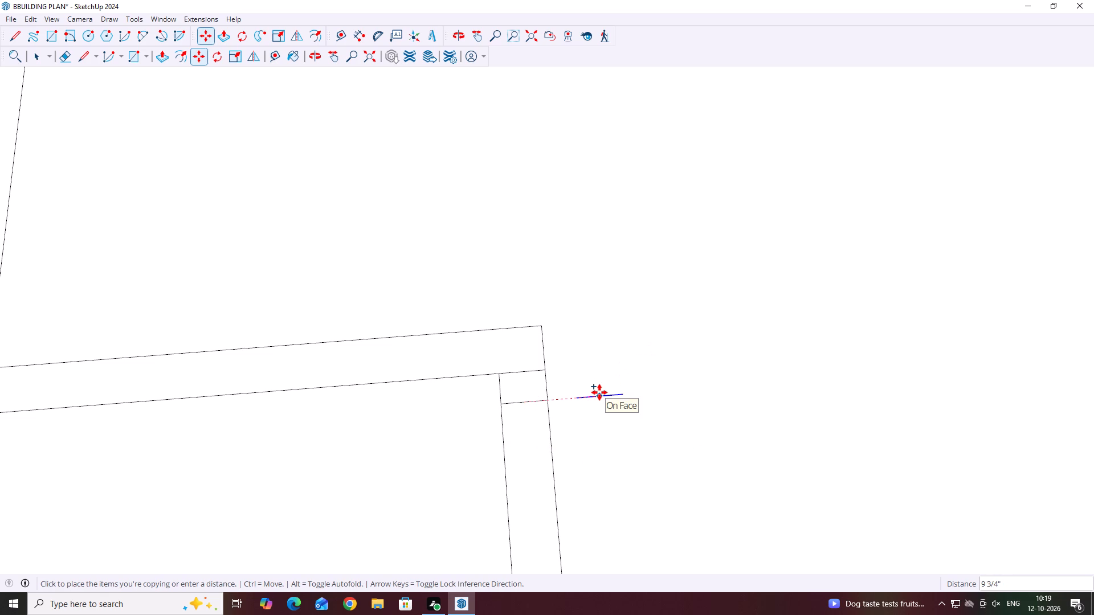
{"action": "scroll", "coordinate": [585, 421], "scroll_direction": "down", "scroll_amount": 3}
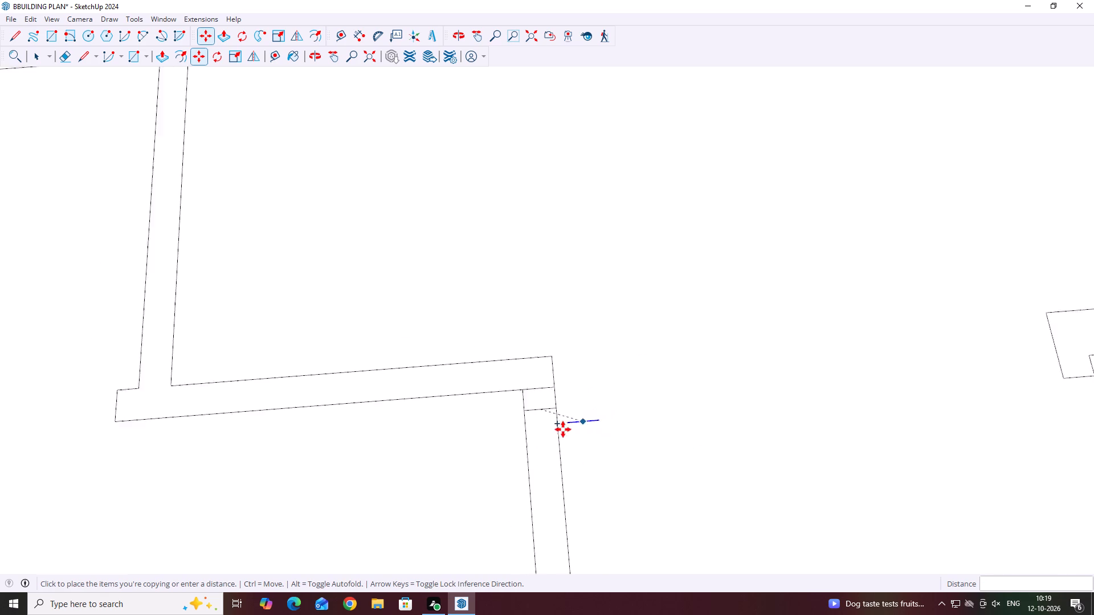
{"action": "scroll", "coordinate": [563, 429], "scroll_direction": "down", "scroll_amount": 14}
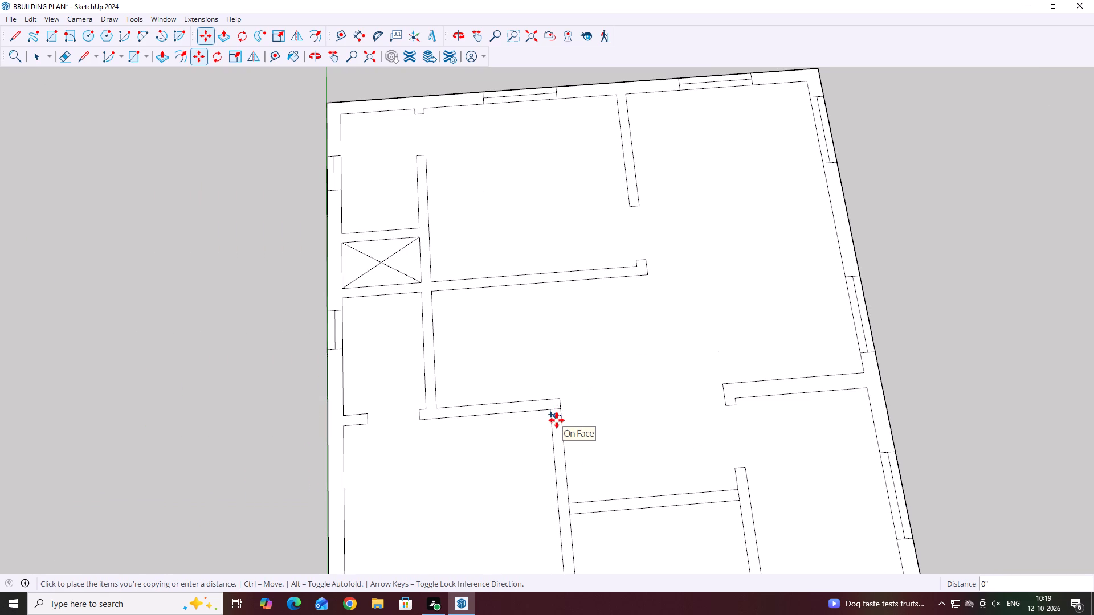
{"action": "scroll", "coordinate": [557, 450], "scroll_direction": "up", "scroll_amount": 4}
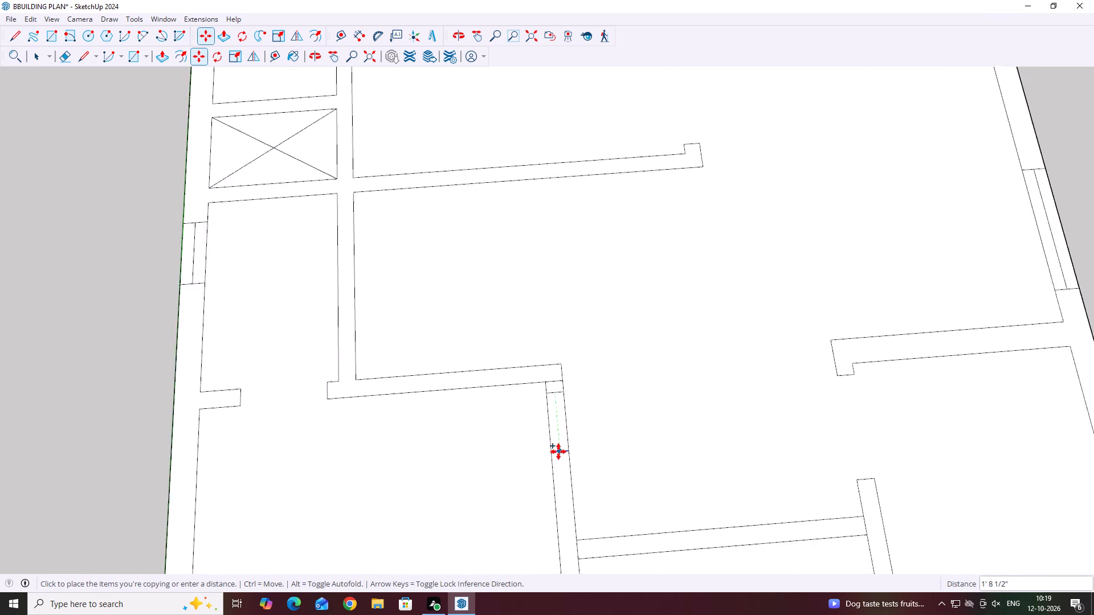
{"action": "scroll", "coordinate": [558, 452], "scroll_direction": "up", "scroll_amount": 4}
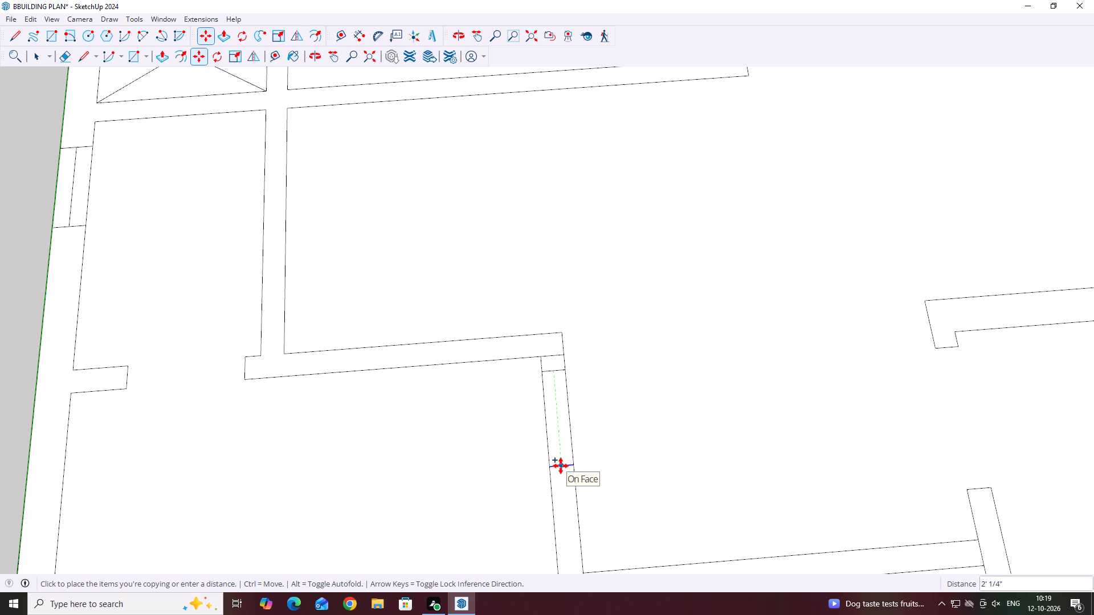
{"action": "type", "text": "2'"}
{"action": "key", "text": "6"}
{"action": "key", "text": "Return"}
{"action": "scroll", "coordinate": [625, 458], "scroll_direction": "down", "scroll_amount": 3}
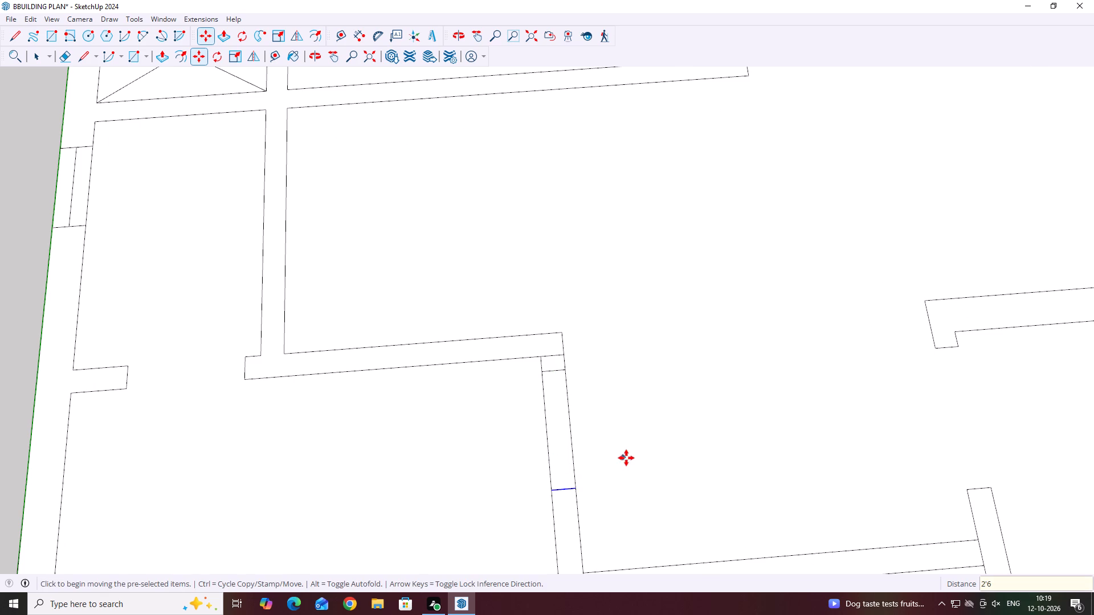
{"action": "scroll", "coordinate": [626, 458], "scroll_direction": "down", "scroll_amount": 9}
{"action": "scroll", "coordinate": [589, 431], "scroll_direction": "down", "scroll_amount": 4}
{"action": "scroll", "coordinate": [586, 441], "scroll_direction": "up", "scroll_amount": 5}
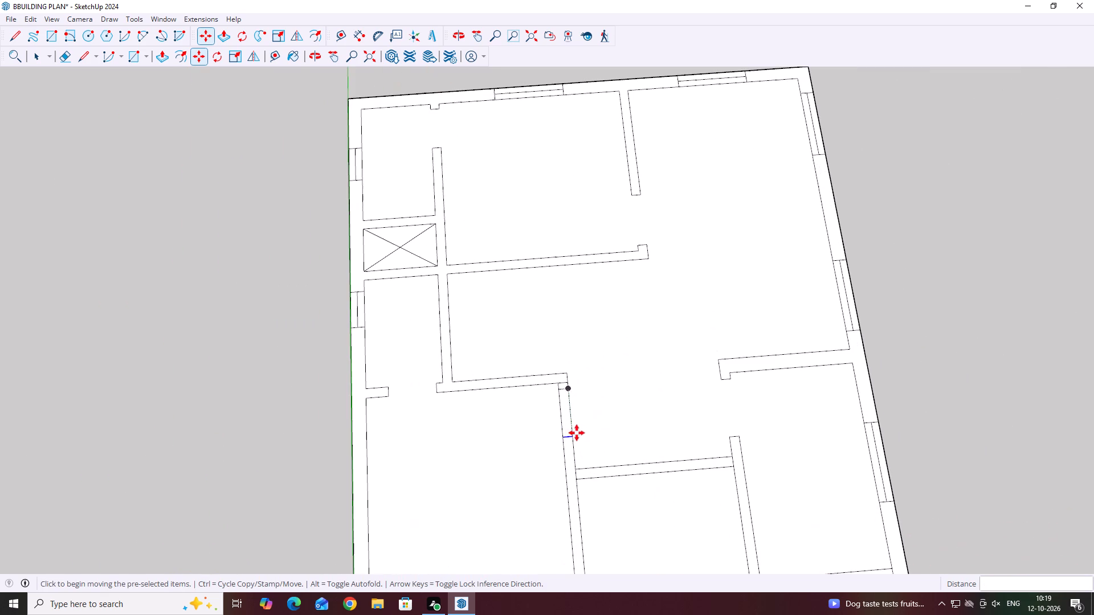
{"action": "key", "text": "space"}
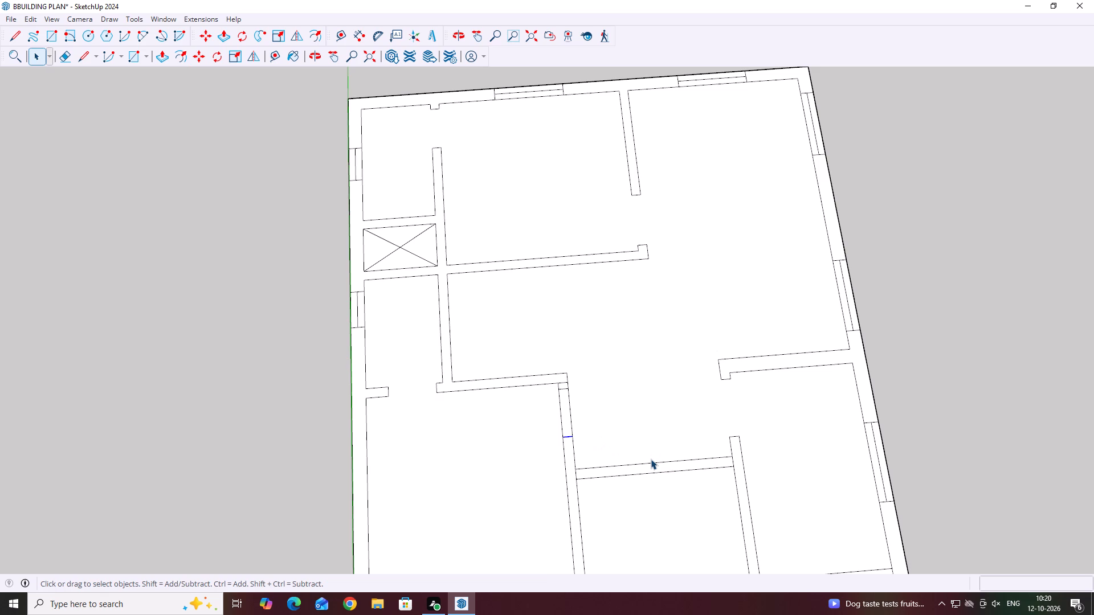
Erase both wall edges between the jamb lines and the leftover corner line to open the large room's 2'6" doorway to the hall.
{"action": "key", "text": "e"}
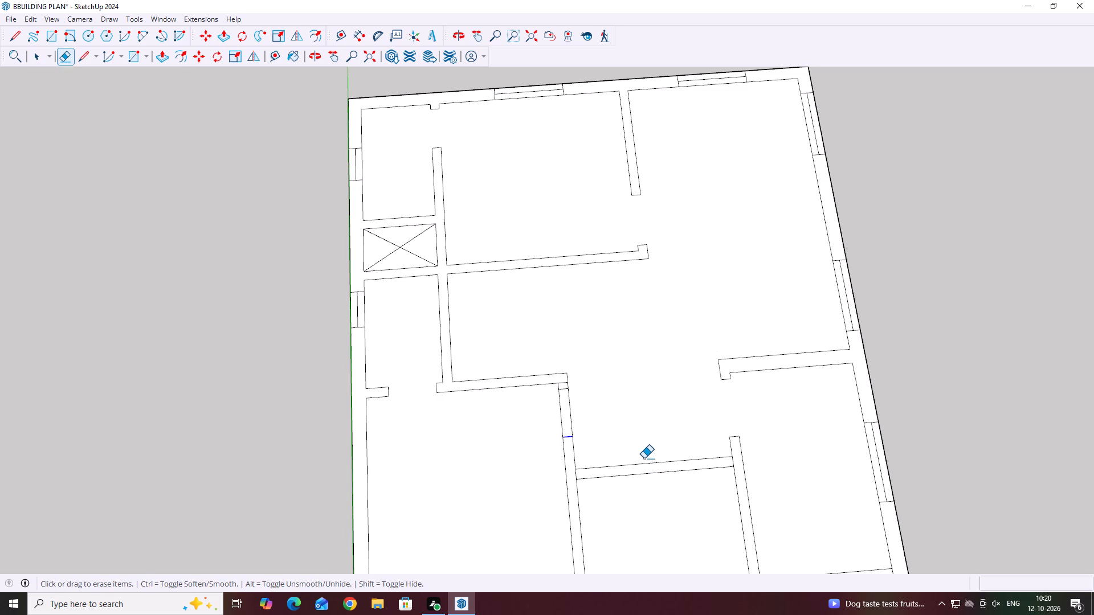
{"action": "scroll", "coordinate": [568, 389], "scroll_direction": "up", "scroll_amount": 13}
{"action": "left_click_drag", "start_coordinate": [622, 410], "coordinate": [508, 416]}
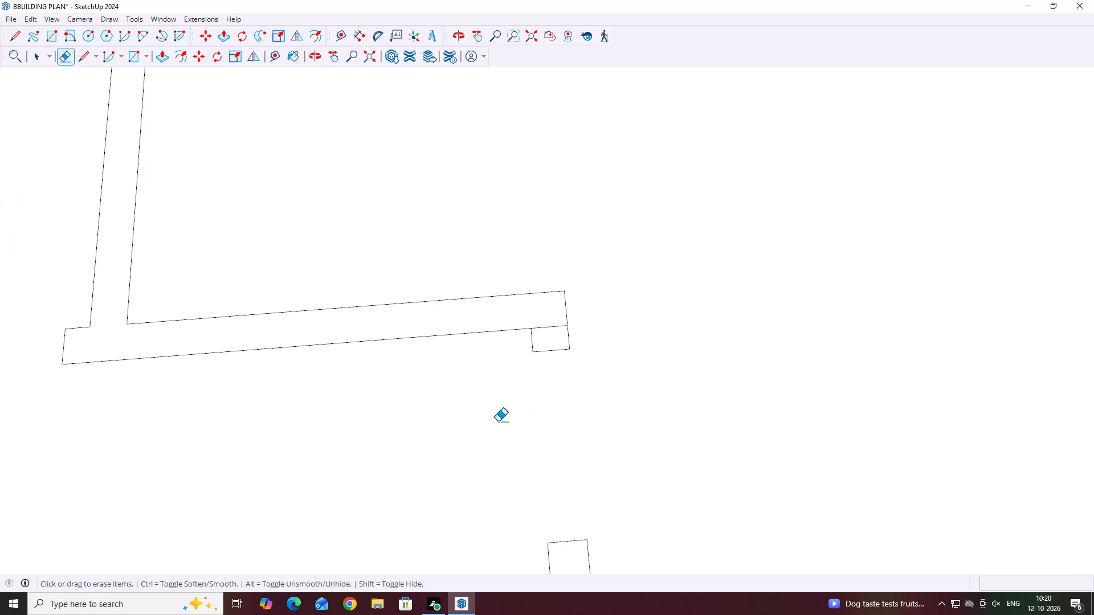
{"action": "scroll", "coordinate": [553, 326], "scroll_direction": "up", "scroll_amount": 6}
{"action": "left_click_drag", "start_coordinate": [549, 337], "coordinate": [549, 310]}
Examine the new doorway and the surrounding partitions around the central hall.
{"action": "scroll", "coordinate": [513, 368], "scroll_direction": "down", "scroll_amount": 9}
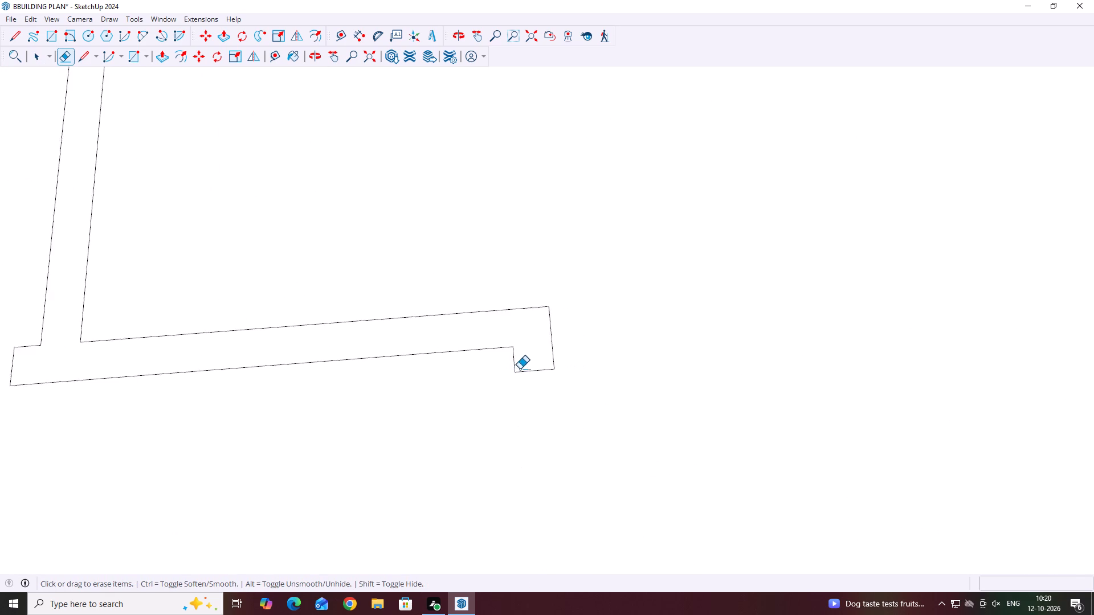
{"action": "scroll", "coordinate": [520, 369], "scroll_direction": "down", "scroll_amount": 12}
{"action": "middle_click_drag", "start_coordinate": [492, 395], "coordinate": [502, 375]}
{"action": "scroll", "coordinate": [500, 464], "scroll_direction": "down", "scroll_amount": 1}
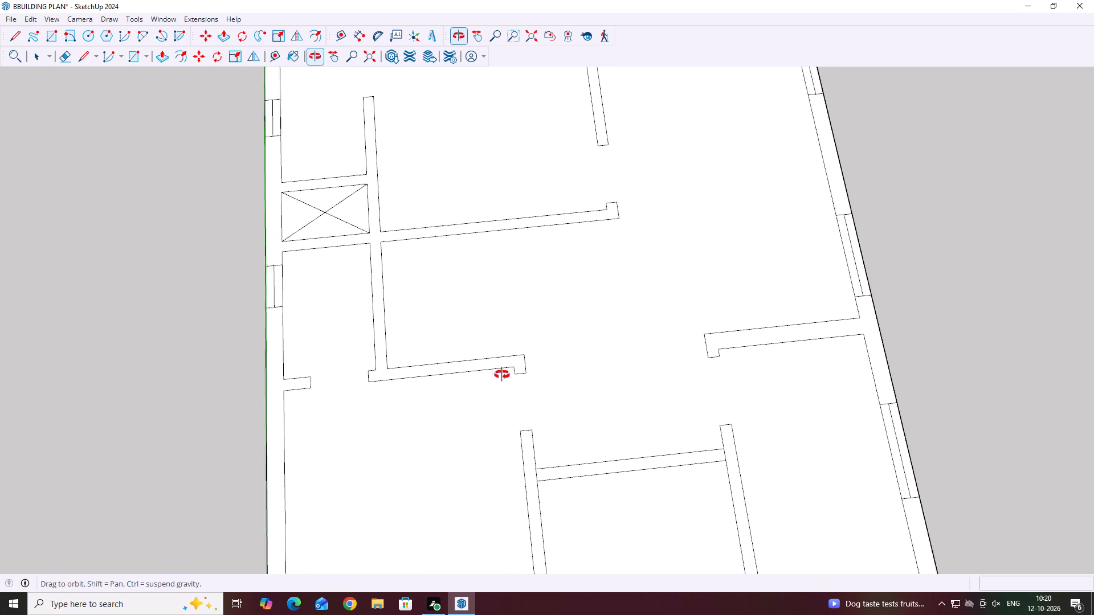
{"action": "middle_click_drag", "start_coordinate": [502, 375], "coordinate": [503, 358]}
{"action": "scroll", "coordinate": [738, 443], "scroll_direction": "up", "scroll_amount": 8}
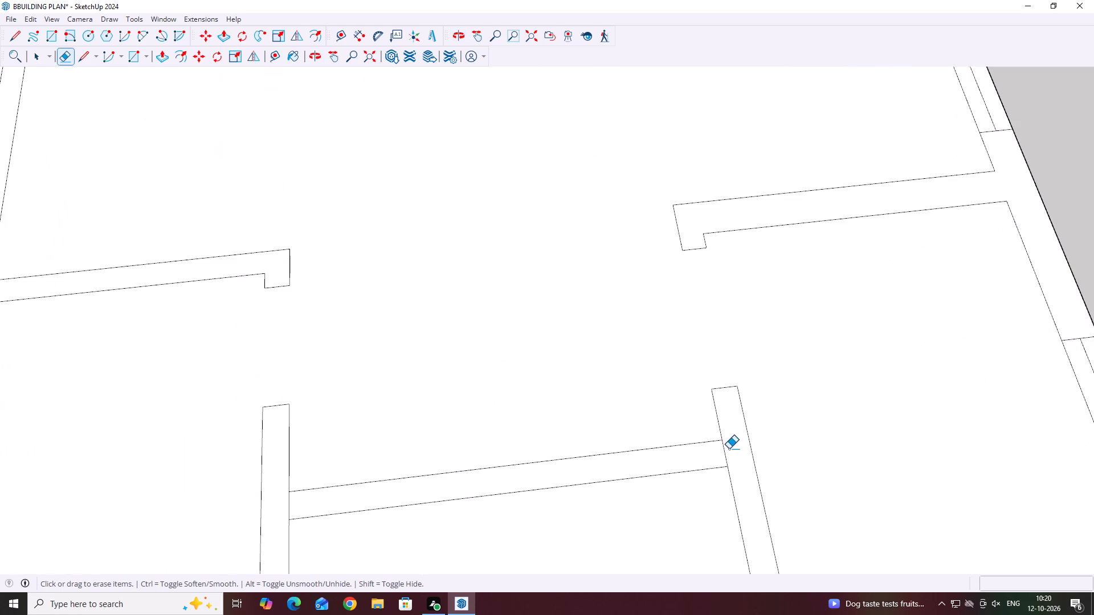
{"action": "scroll", "coordinate": [513, 448], "scroll_direction": "down", "scroll_amount": 11}
{"action": "middle_click_drag", "start_coordinate": [510, 517], "coordinate": [478, 519]}
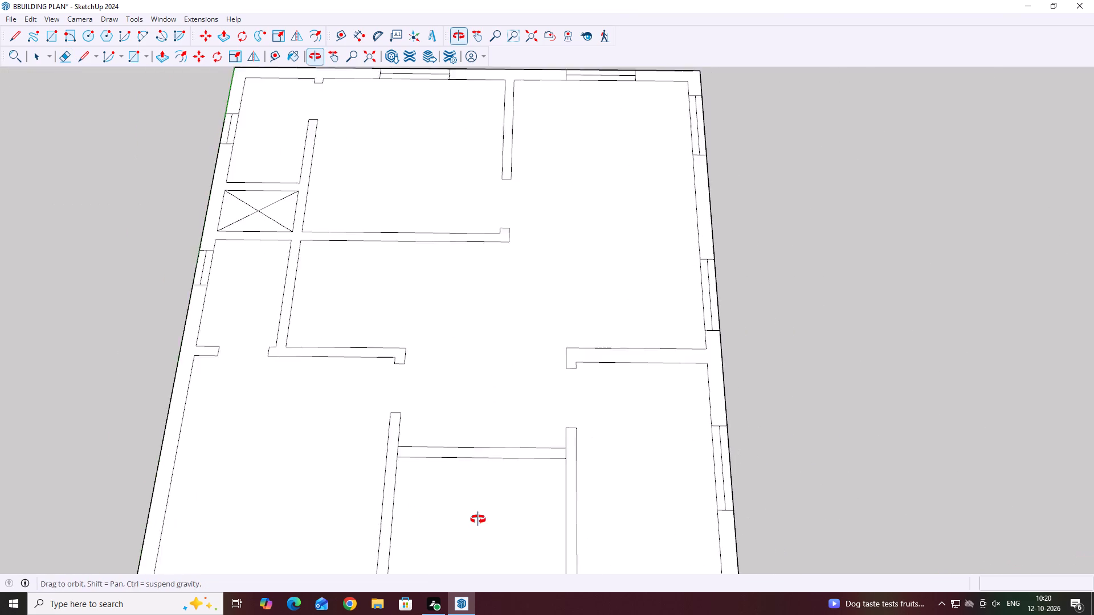
Erase the short edges at both ends of the middle room's cross wall, joining it cleanly to the two side partitions.
{"action": "middle_click_drag", "start_coordinate": [478, 519], "coordinate": [485, 518]}
{"action": "middle_click_drag", "start_coordinate": [475, 511], "coordinate": [499, 375]}
{"action": "scroll", "coordinate": [405, 423], "scroll_direction": "up", "scroll_amount": 7}
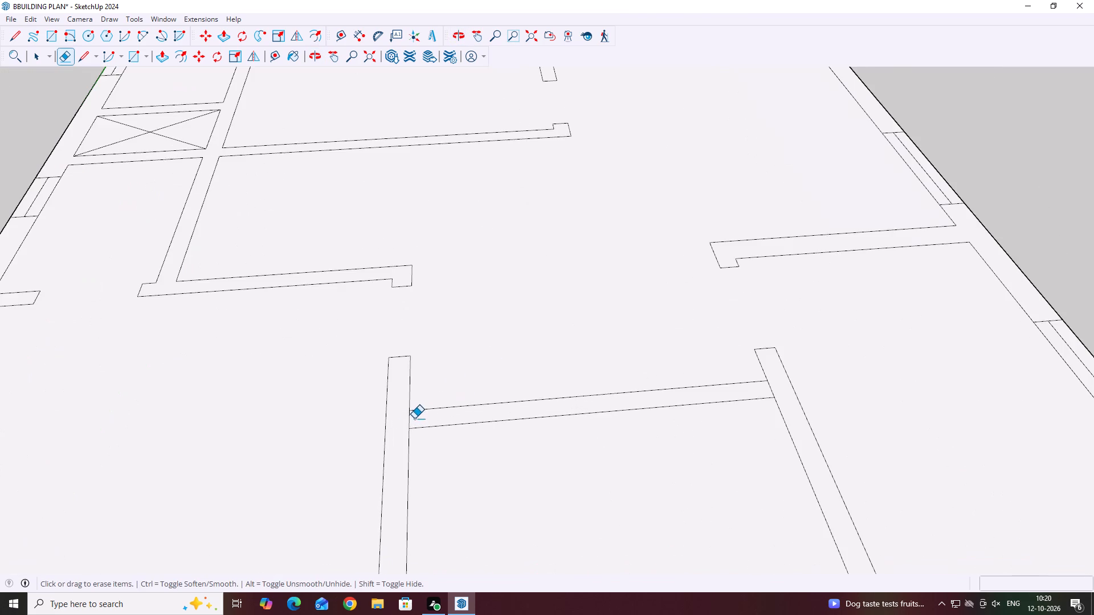
{"action": "scroll", "coordinate": [413, 419], "scroll_direction": "up", "scroll_amount": 9}
{"action": "left_click_drag", "start_coordinate": [411, 417], "coordinate": [395, 417]}
{"action": "scroll", "coordinate": [375, 463], "scroll_direction": "down", "scroll_amount": 14}
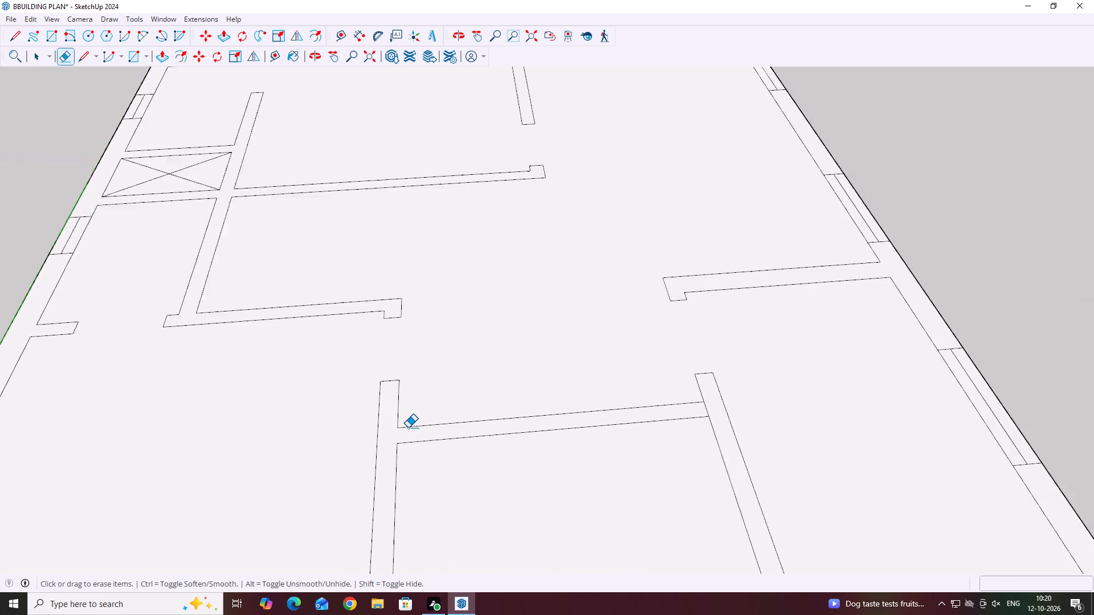
{"action": "scroll", "coordinate": [671, 408], "scroll_direction": "up", "scroll_amount": 11}
{"action": "left_click_drag", "start_coordinate": [654, 404], "coordinate": [628, 413]}
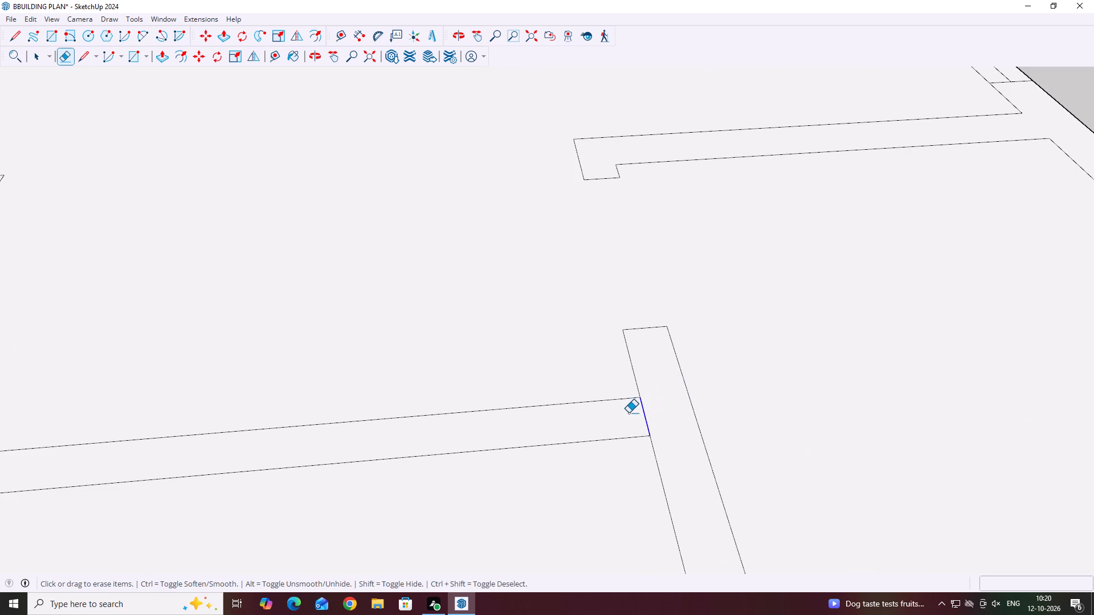
{"action": "left_click_drag", "start_coordinate": [628, 413], "coordinate": [627, 413]}
Draw 6" lines across the middle room's cross wall, one at its midpoint and one where it meets the large room's partition.
{"action": "scroll", "coordinate": [541, 443], "scroll_direction": "down", "scroll_amount": 12}
{"action": "middle_click_drag", "start_coordinate": [617, 312], "coordinate": [600, 433]}
{"action": "scroll", "coordinate": [600, 433], "scroll_direction": "down", "scroll_amount": 3}
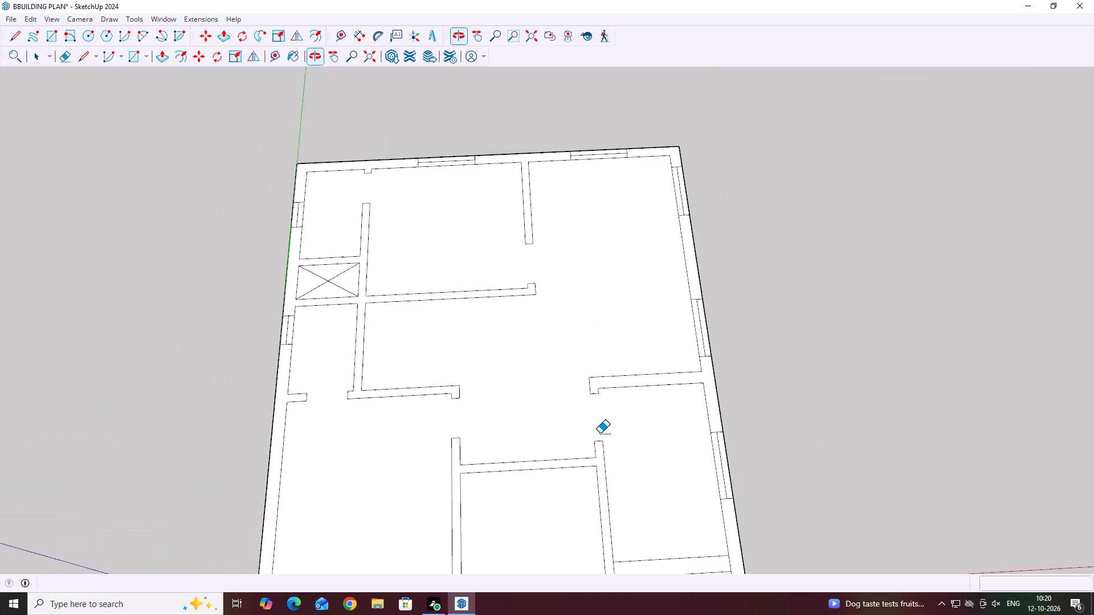
{"action": "scroll", "coordinate": [600, 433], "scroll_direction": "down", "scroll_amount": 10}
{"action": "middle_click_drag", "start_coordinate": [593, 494], "coordinate": [597, 546]}
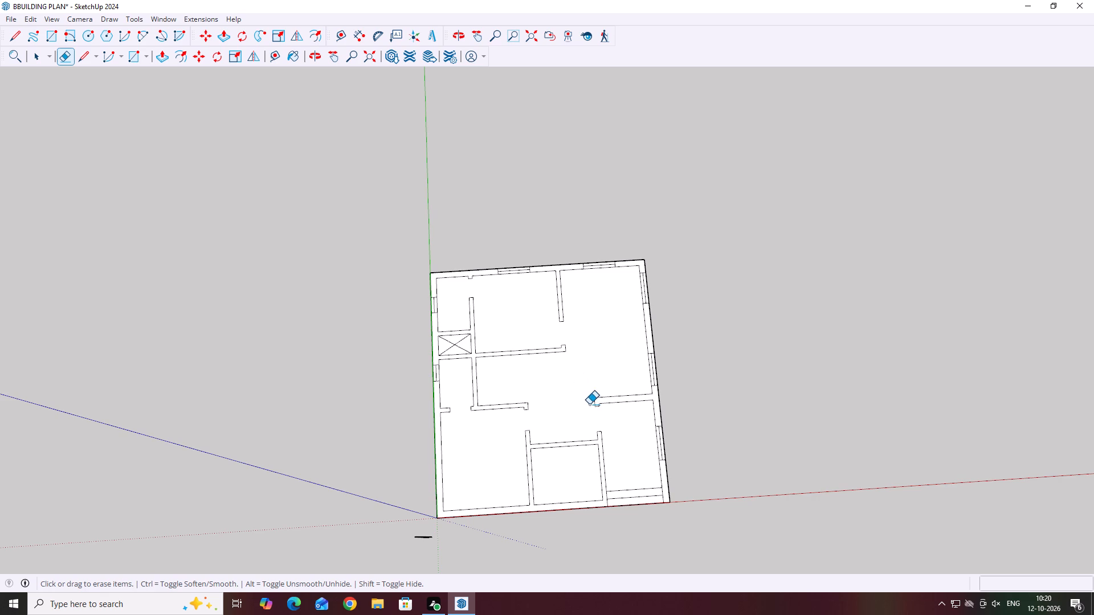
{"action": "middle_click_drag", "start_coordinate": [542, 495], "coordinate": [626, 494]}
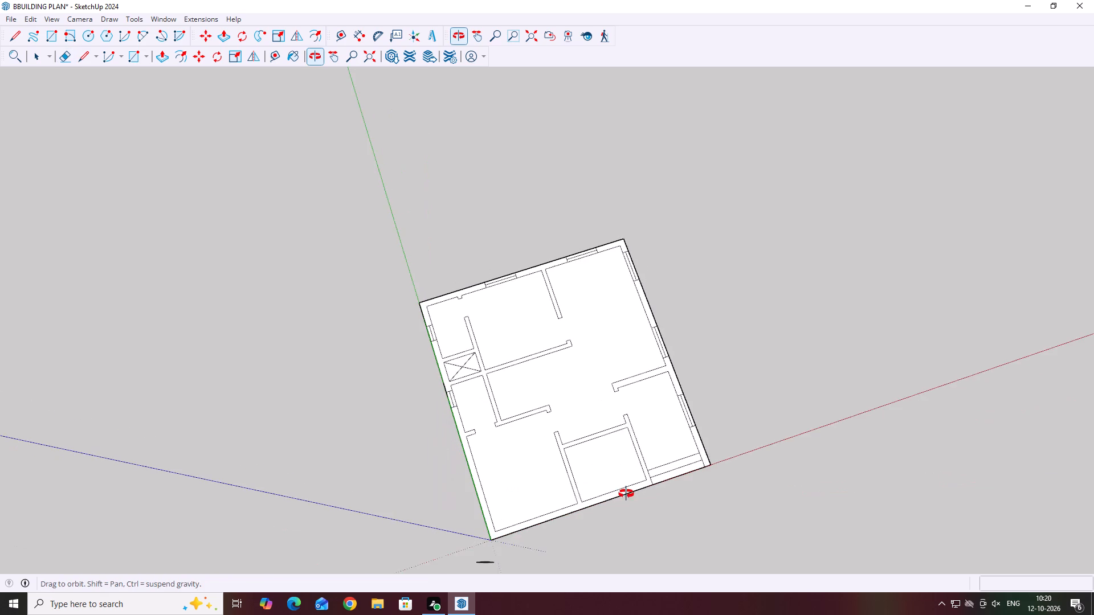
{"action": "middle_click_drag", "start_coordinate": [626, 494], "coordinate": [625, 493]}
{"action": "scroll", "coordinate": [573, 446], "scroll_direction": "up", "scroll_amount": 4}
{"action": "middle_click_drag", "start_coordinate": [649, 440], "coordinate": [564, 432]}
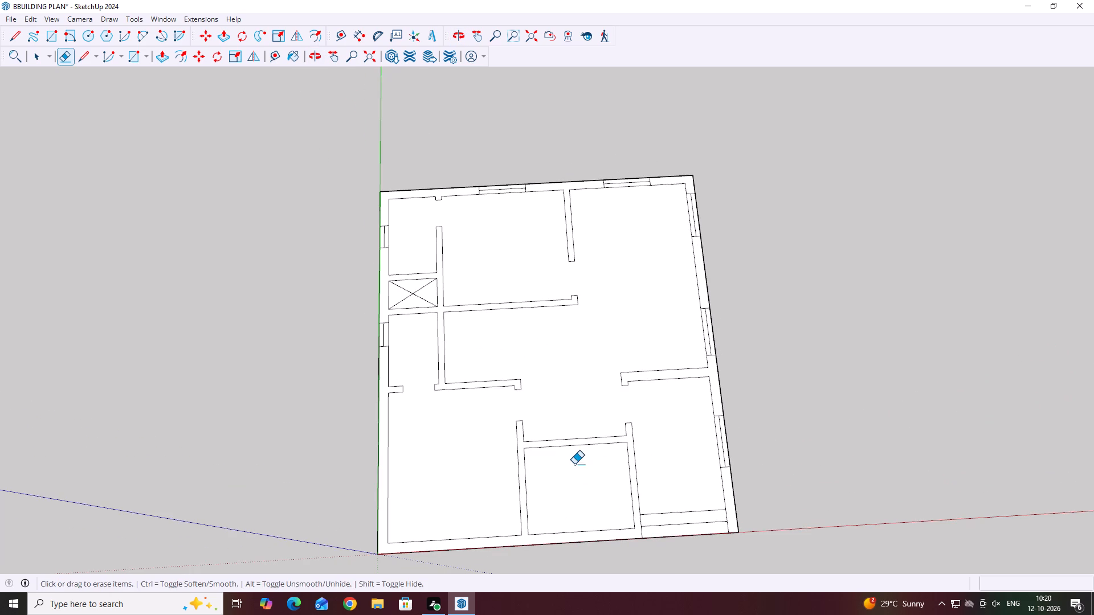
{"action": "key", "text": "space"}
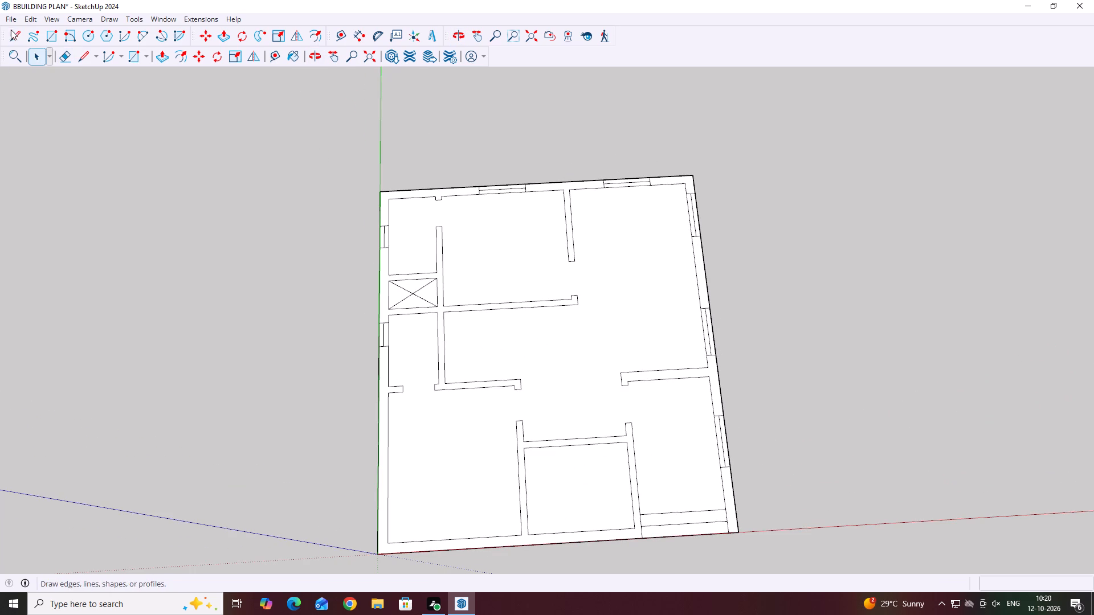
{"action": "left_click", "coordinate": [14, 34]}
{"action": "scroll", "coordinate": [598, 454], "scroll_direction": "up", "scroll_amount": 8}
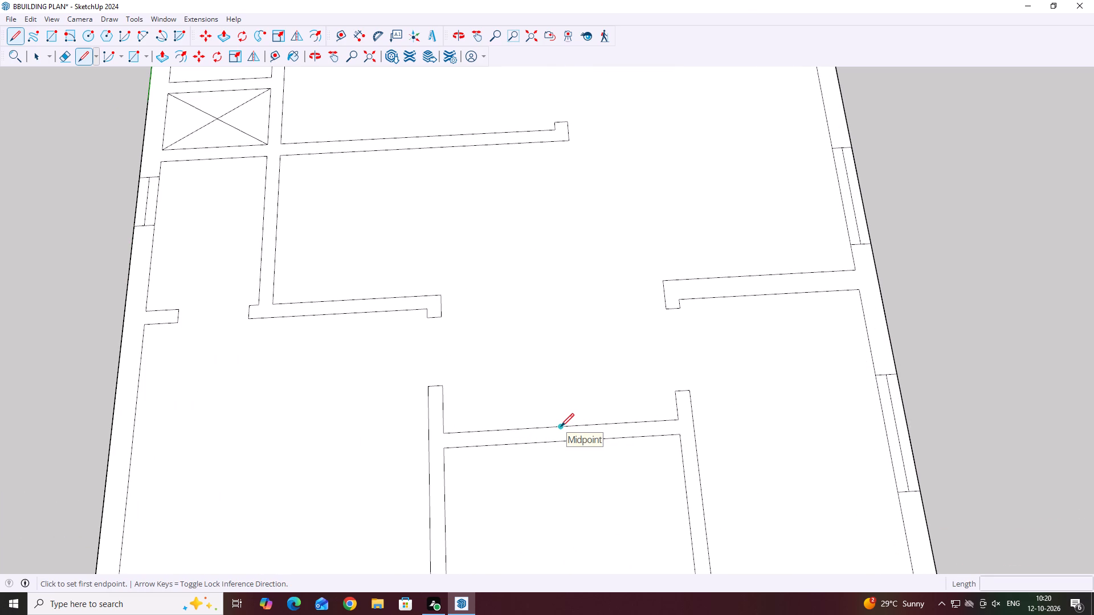
{"action": "left_click", "coordinate": [561, 427]}
{"action": "left_click", "coordinate": [561, 441]}
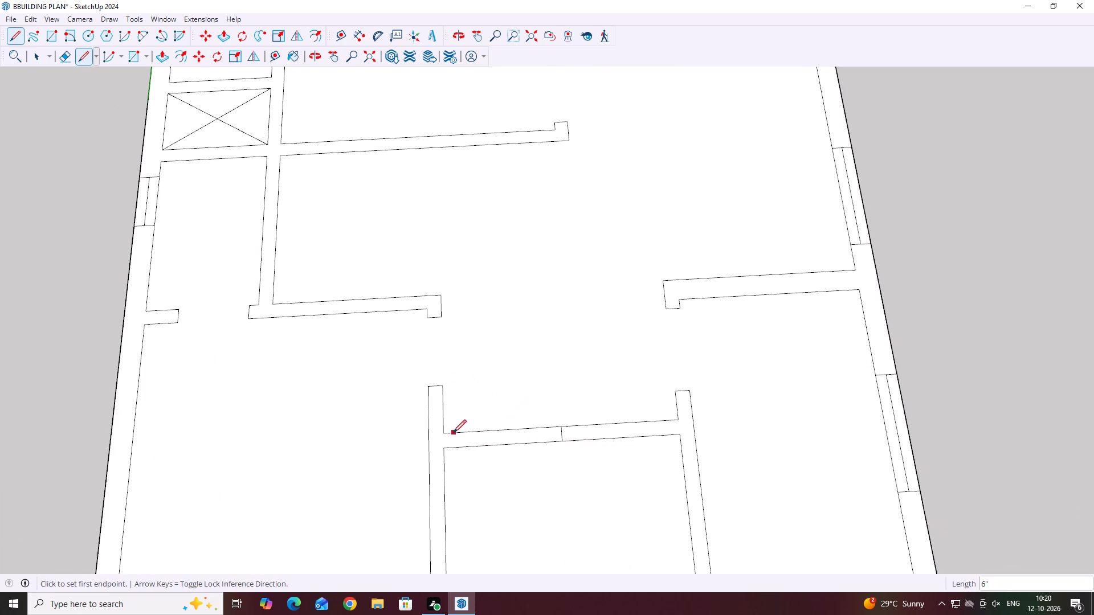
{"action": "left_click", "coordinate": [447, 430]}
{"action": "left_click", "coordinate": [444, 444]}
Erase the two cross wall edges between the midpoint line and the large room's partition to open the middle room to the hall.
{"action": "key", "text": "space"}
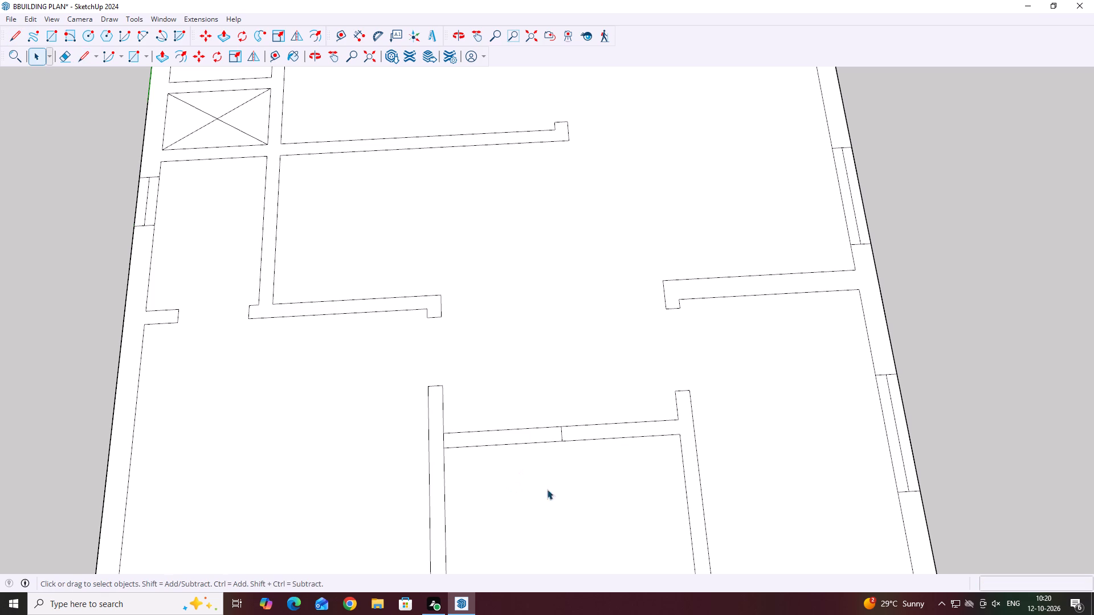
{"action": "left_click", "coordinate": [61, 60]}
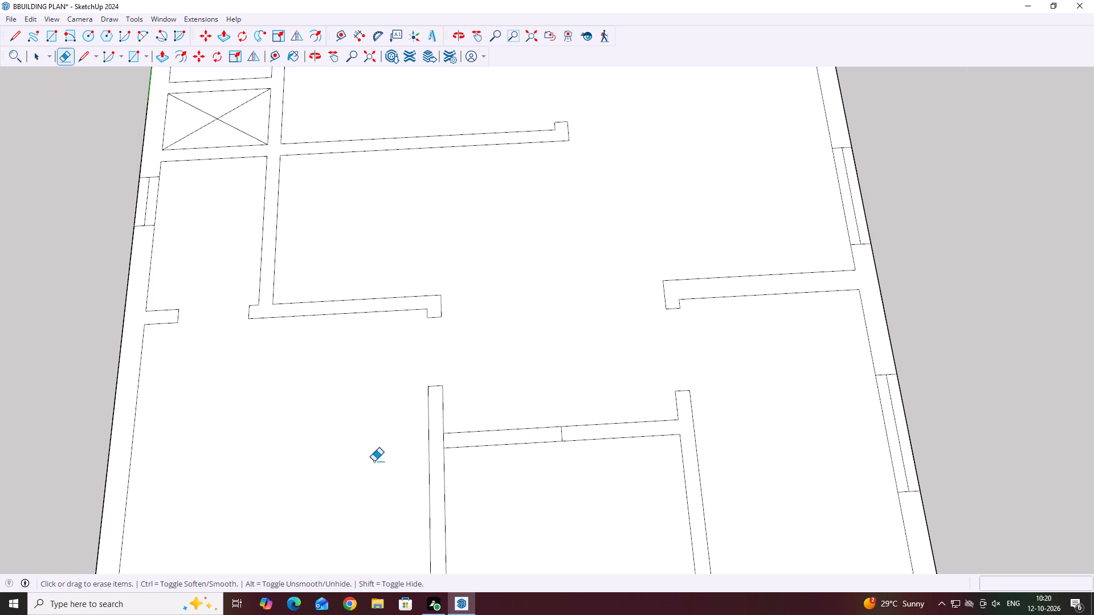
{"action": "scroll", "coordinate": [459, 462], "scroll_direction": "up", "scroll_amount": 4}
{"action": "left_click_drag", "start_coordinate": [504, 368], "coordinate": [492, 468]}
{"action": "scroll", "coordinate": [474, 405], "scroll_direction": "down", "scroll_amount": 14}
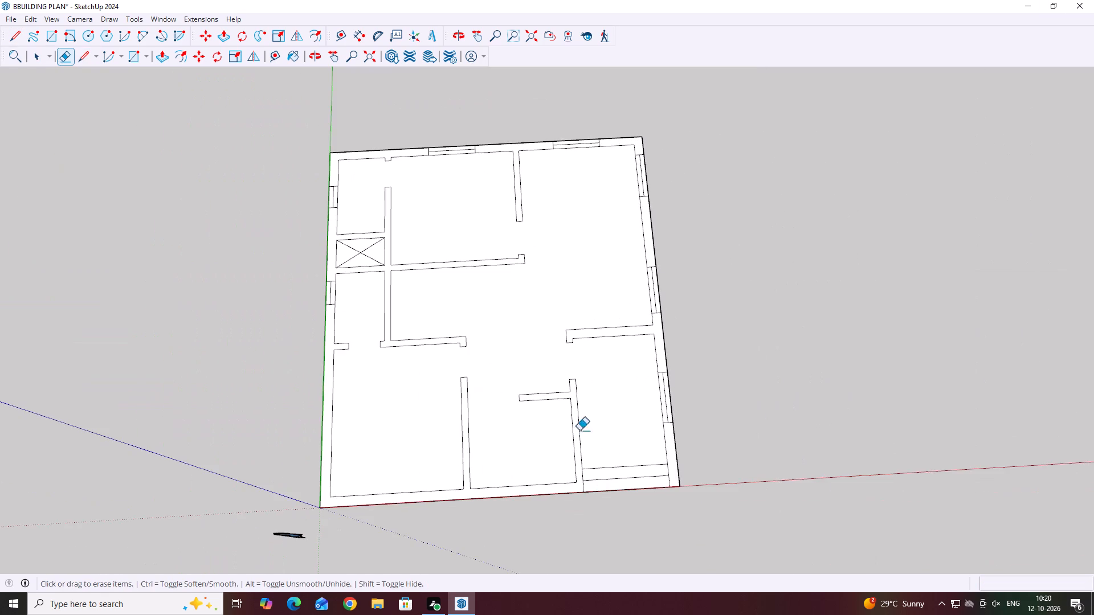
Delete the window's centre line and both end lines from the outer side wall of the corner room at the red-axis end.
{"action": "middle_click_drag", "start_coordinate": [488, 522], "coordinate": [519, 510]}
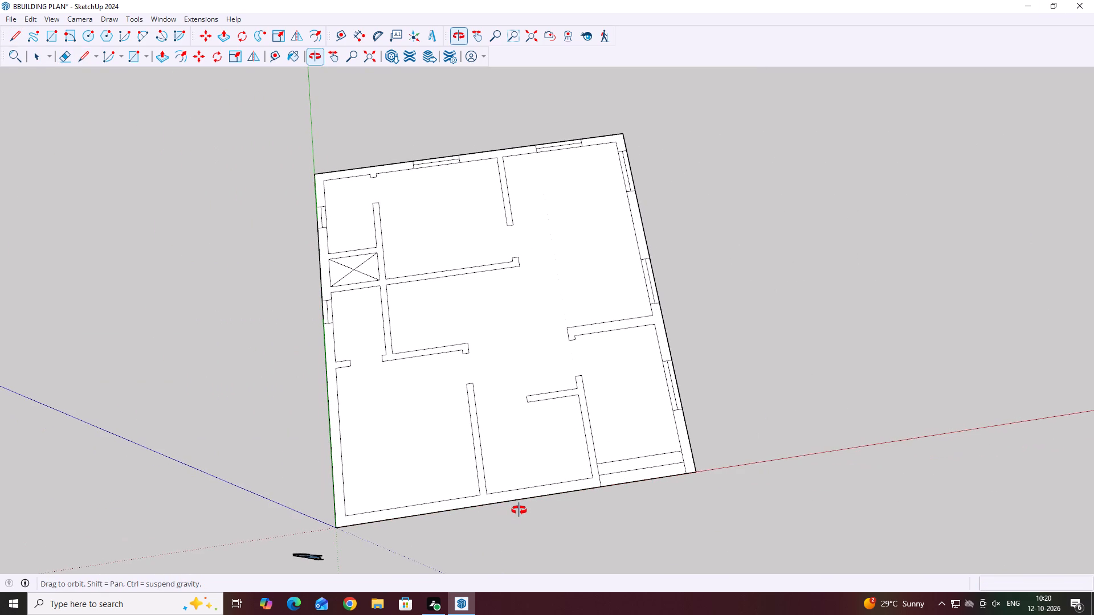
{"action": "middle_click_drag", "start_coordinate": [519, 510], "coordinate": [520, 510]}
{"action": "key", "text": "space"}
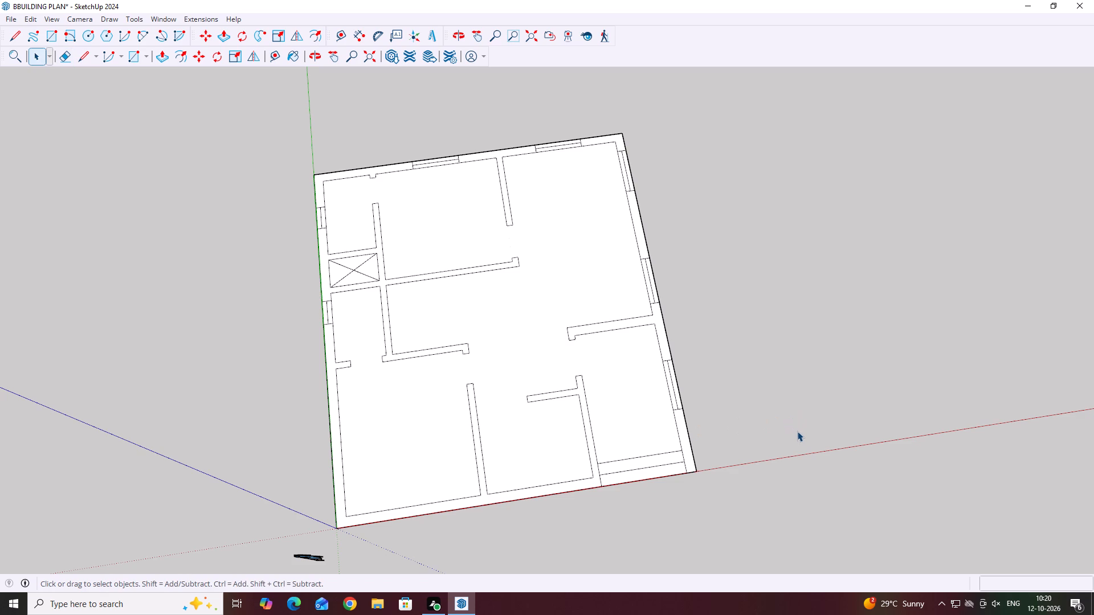
{"action": "scroll", "coordinate": [671, 372], "scroll_direction": "up", "scroll_amount": 3}
{"action": "left_click", "coordinate": [671, 372]}
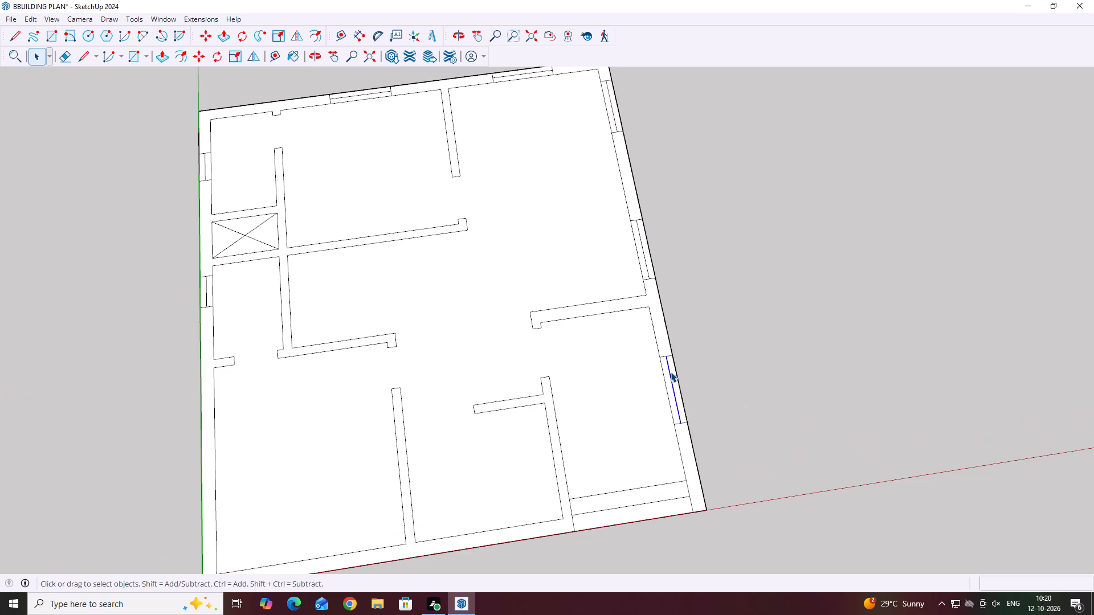
{"action": "key", "text": "Delete"}
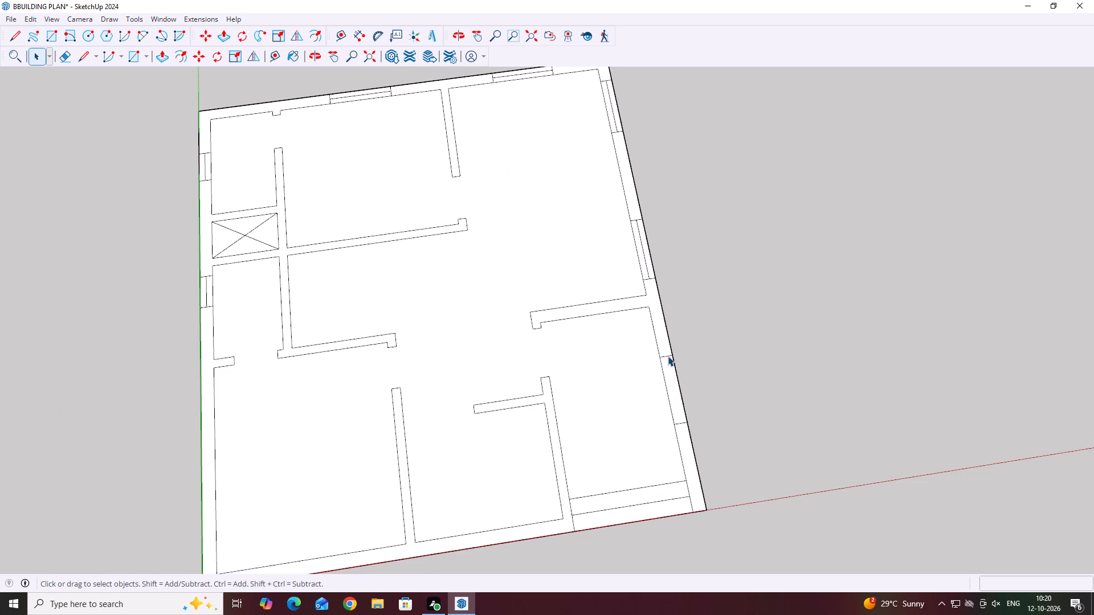
{"action": "left_click", "coordinate": [667, 356]}
{"action": "key", "text": "Delete"}
{"action": "left_click", "coordinate": [681, 422]}
{"action": "key", "text": "Delete"}
Copy the window left of the far wall's partition junction about 29'7" to the large room's outer wall along the red axis.
{"action": "middle_click_drag", "start_coordinate": [399, 491], "coordinate": [424, 475]}
{"action": "scroll", "coordinate": [302, 391], "scroll_direction": "down", "scroll_amount": 4}
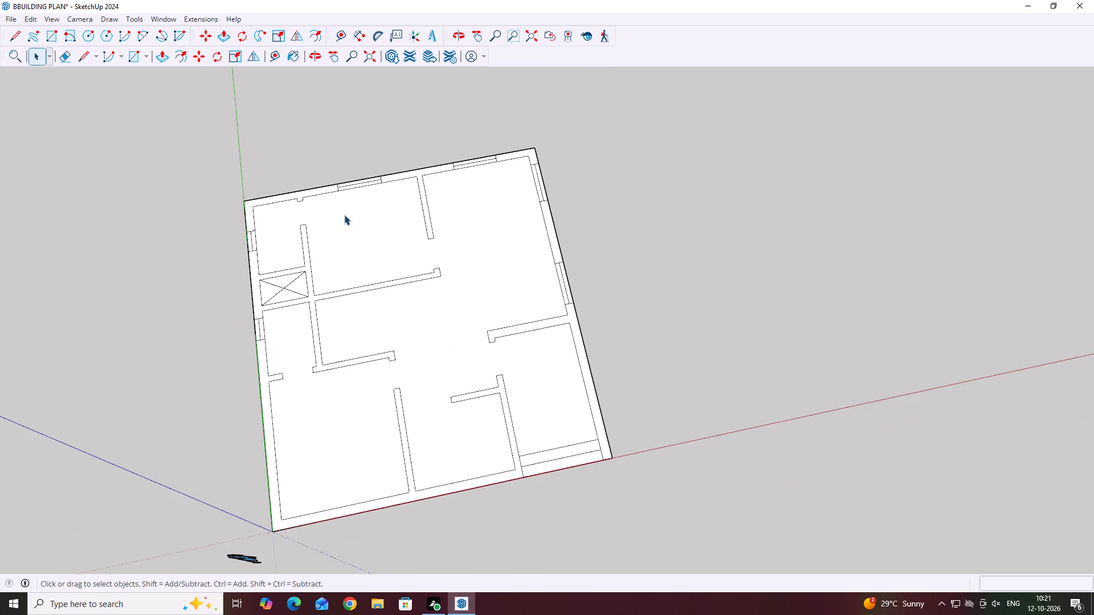
{"action": "scroll", "coordinate": [340, 163], "scroll_direction": "up", "scroll_amount": 5}
{"action": "left_click_drag", "start_coordinate": [325, 170], "coordinate": [448, 235]}
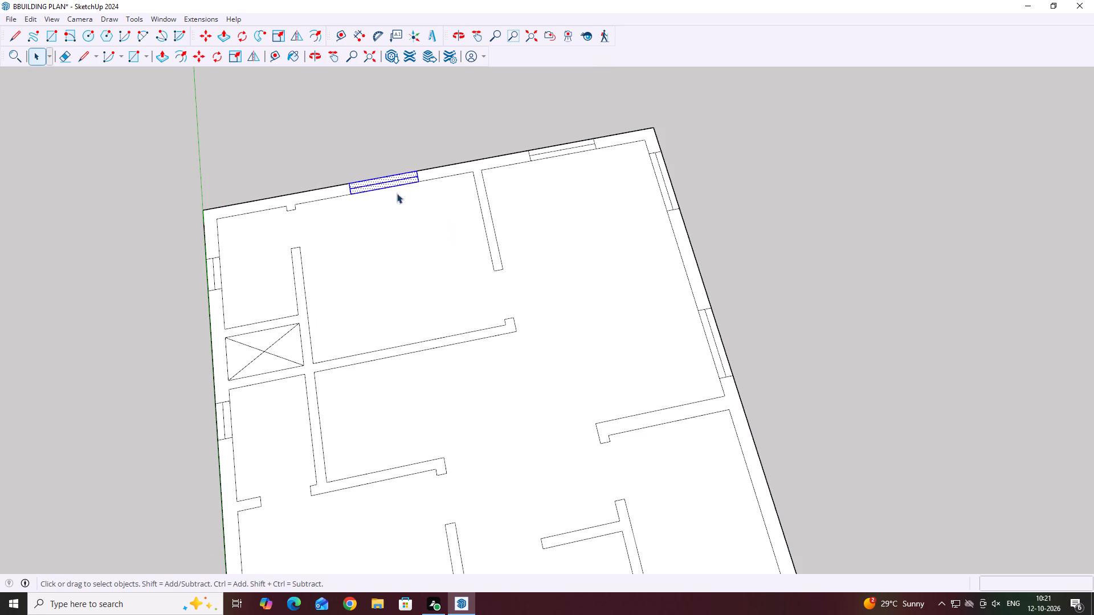
{"action": "key", "text": "m"}
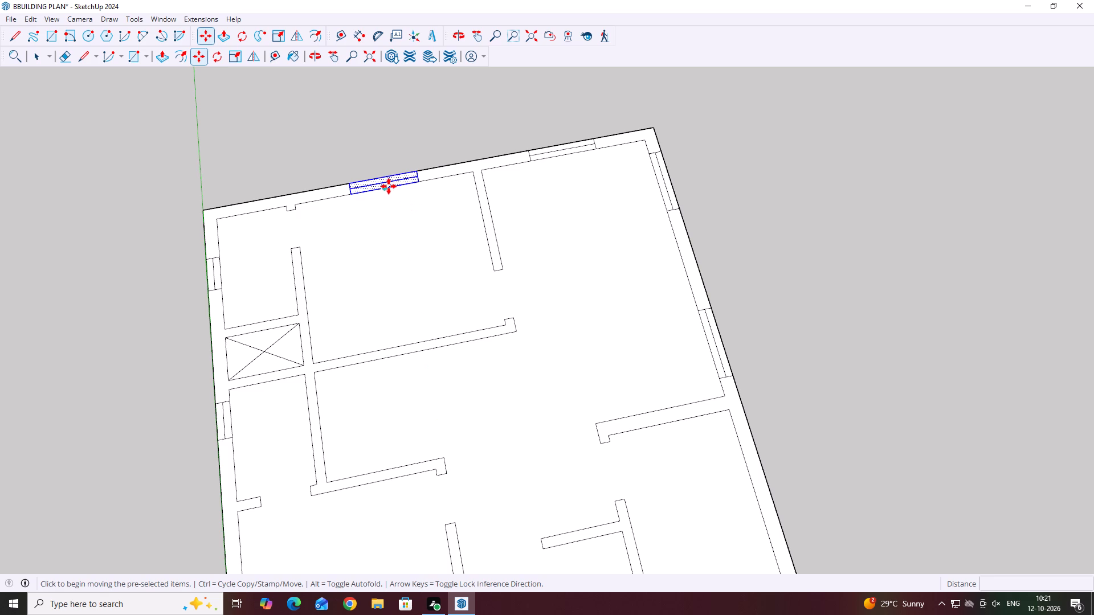
{"action": "left_click", "coordinate": [387, 187]}
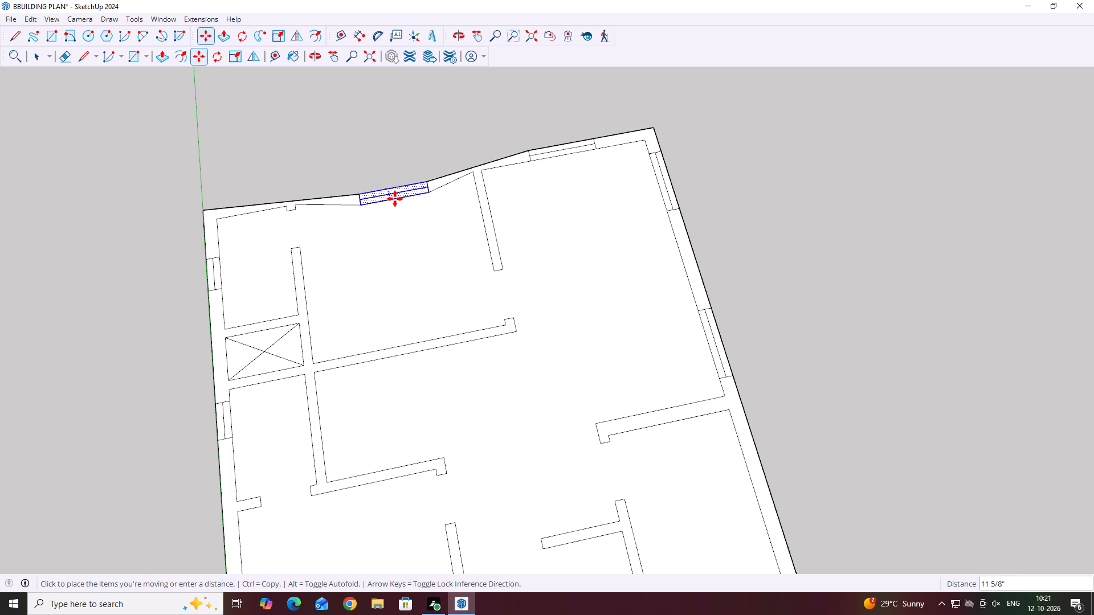
{"action": "scroll", "coordinate": [395, 202], "scroll_direction": "down", "scroll_amount": 8}
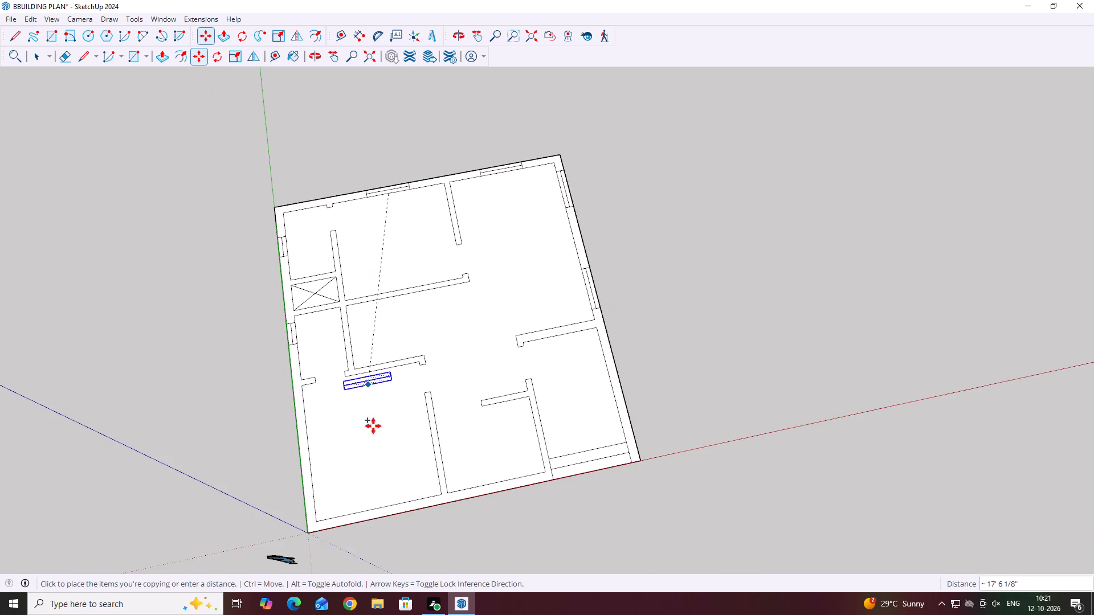
{"action": "scroll", "coordinate": [387, 518], "scroll_direction": "up", "scroll_amount": 4}
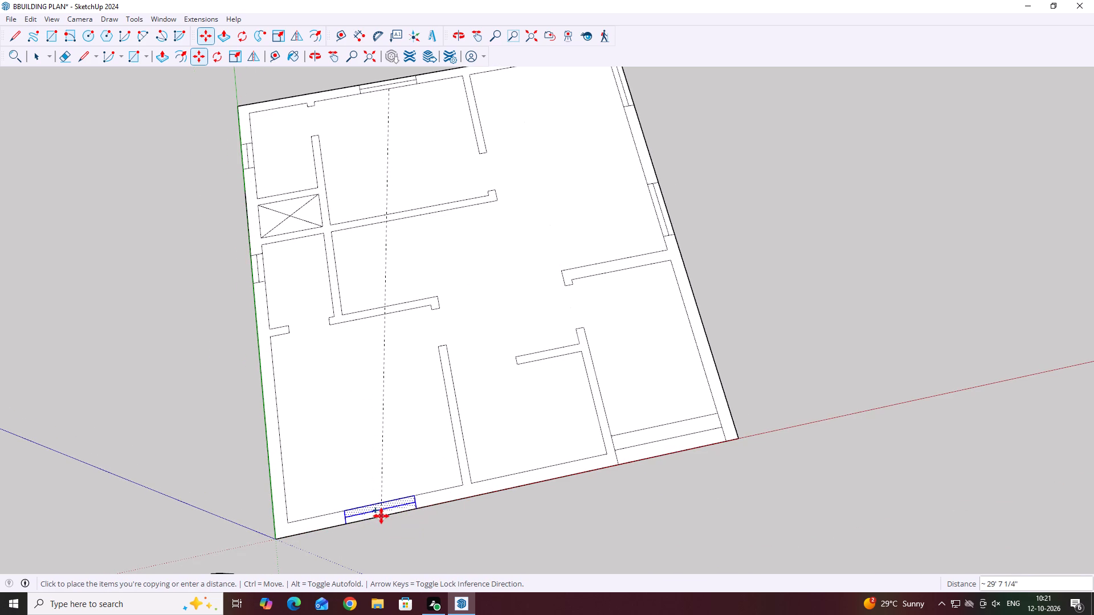
{"action": "left_click", "coordinate": [377, 518]}
Copy the large room's new window about 8' along the red axis into the middle room's outer wall.
{"action": "scroll", "coordinate": [497, 523], "scroll_direction": "down", "scroll_amount": 1}
{"action": "scroll", "coordinate": [394, 534], "scroll_direction": "up", "scroll_amount": 5}
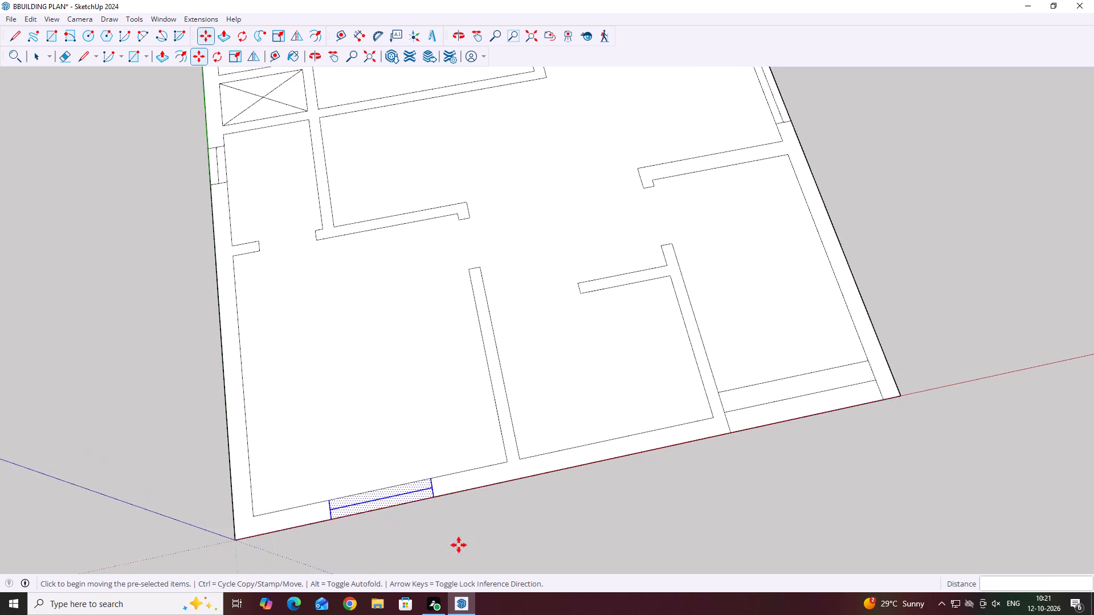
{"action": "middle_click_drag", "start_coordinate": [481, 547], "coordinate": [322, 394]}
{"action": "middle_click_drag", "start_coordinate": [370, 474], "coordinate": [363, 456]}
{"action": "scroll", "coordinate": [268, 384], "scroll_direction": "up", "scroll_amount": 4}
{"action": "middle_click_drag", "start_coordinate": [368, 388], "coordinate": [405, 473]}
{"action": "scroll", "coordinate": [451, 494], "scroll_direction": "down", "scroll_amount": 3}
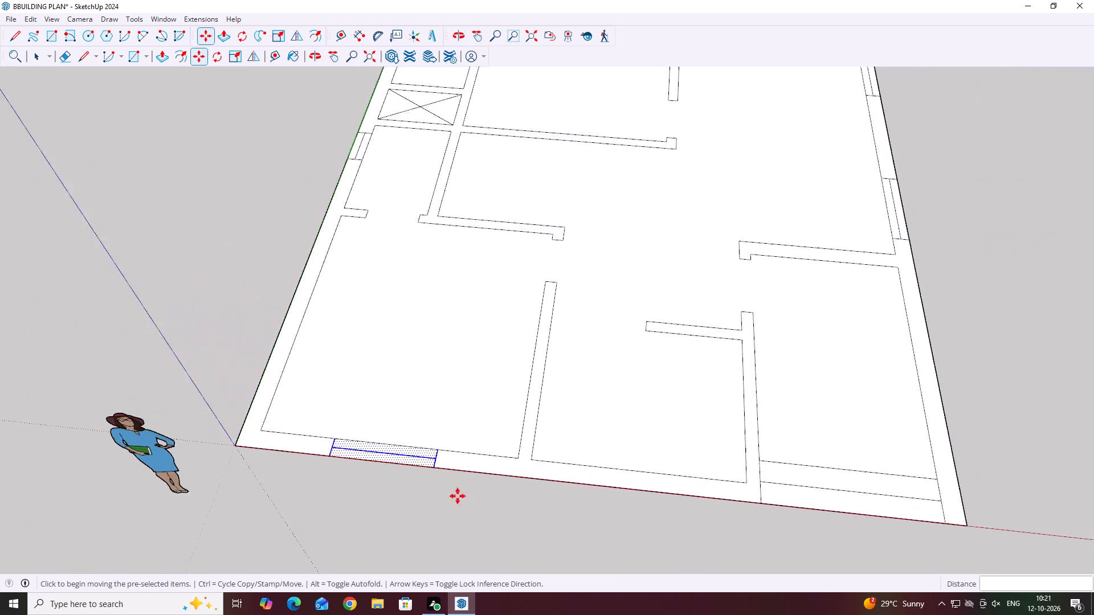
{"action": "scroll", "coordinate": [458, 496], "scroll_direction": "down", "scroll_amount": 9}
{"action": "middle_click_drag", "start_coordinate": [492, 461], "coordinate": [552, 538]}
{"action": "scroll", "coordinate": [471, 509], "scroll_direction": "up", "scroll_amount": 4}
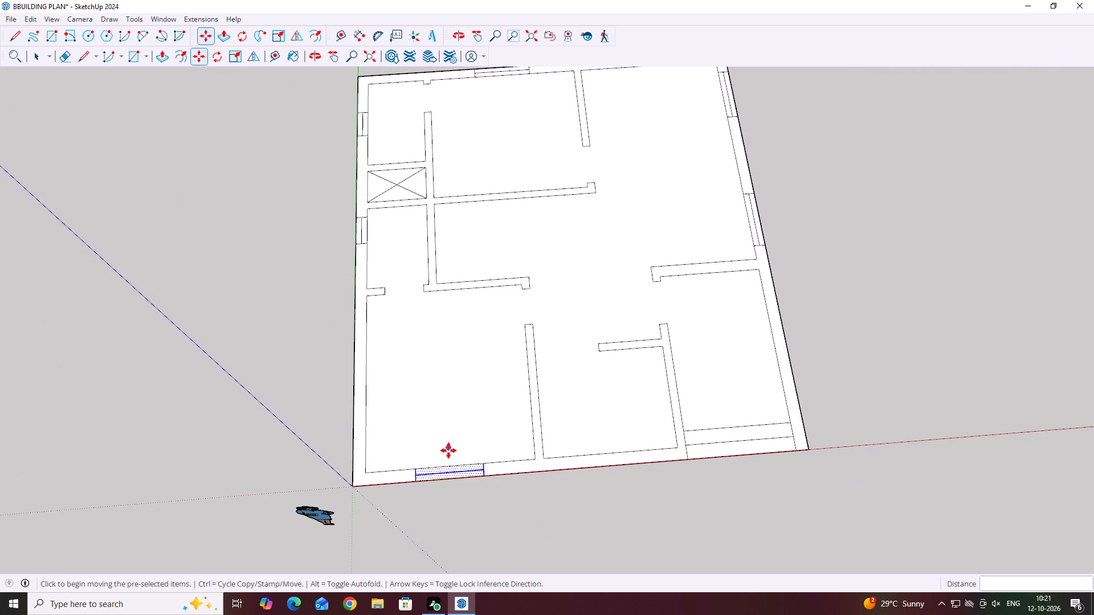
{"action": "scroll", "coordinate": [440, 477], "scroll_direction": "up", "scroll_amount": 4}
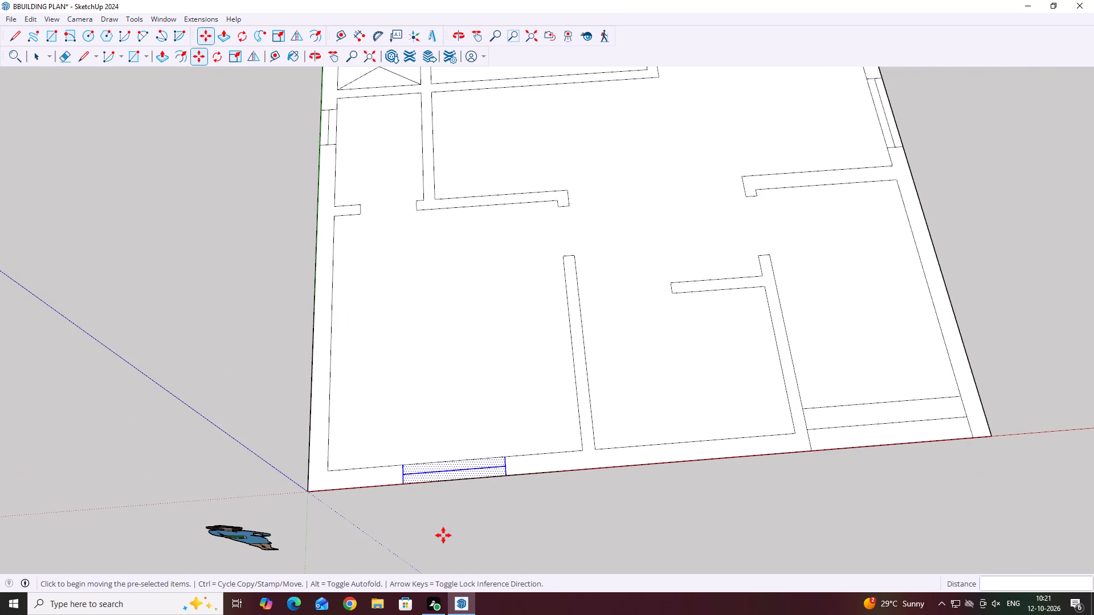
{"action": "left_click", "coordinate": [452, 478]}
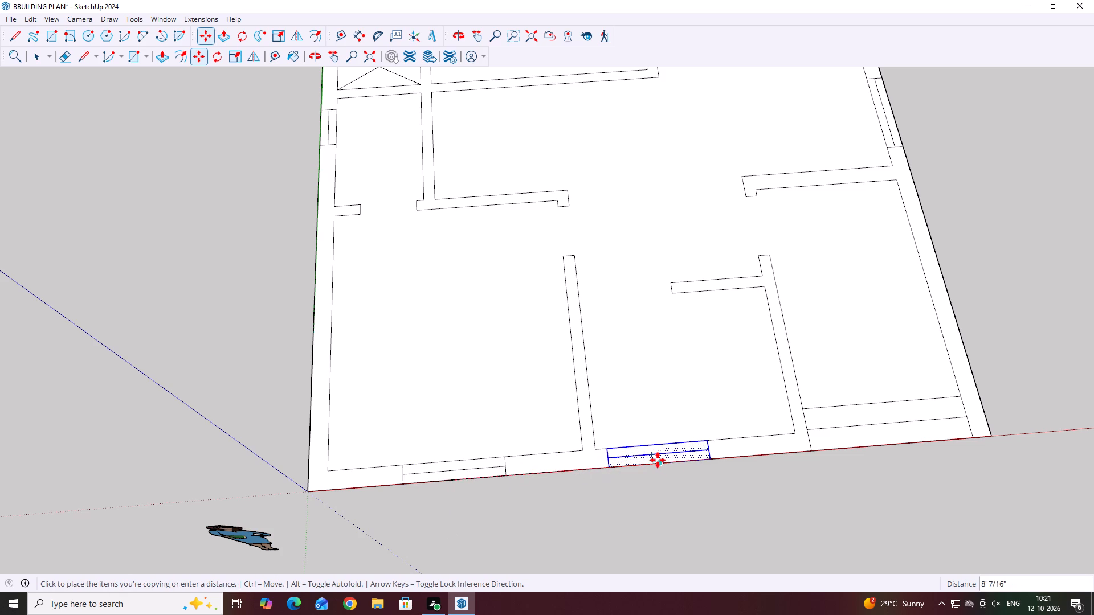
{"action": "left_click", "coordinate": [662, 460]}
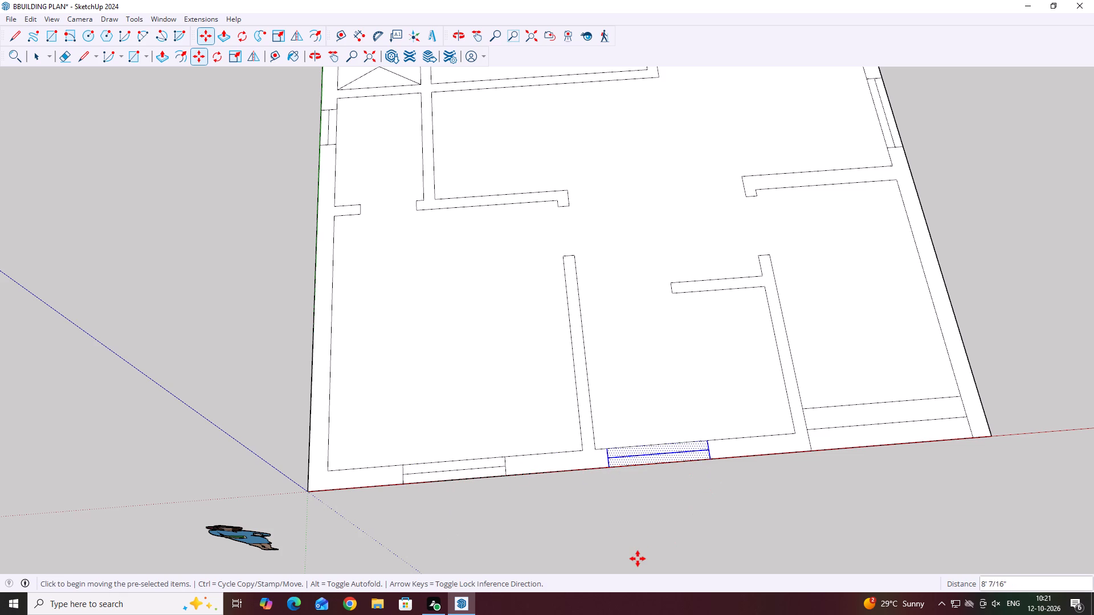
{"action": "key", "text": "space"}
{"action": "left_click", "coordinate": [722, 505]}
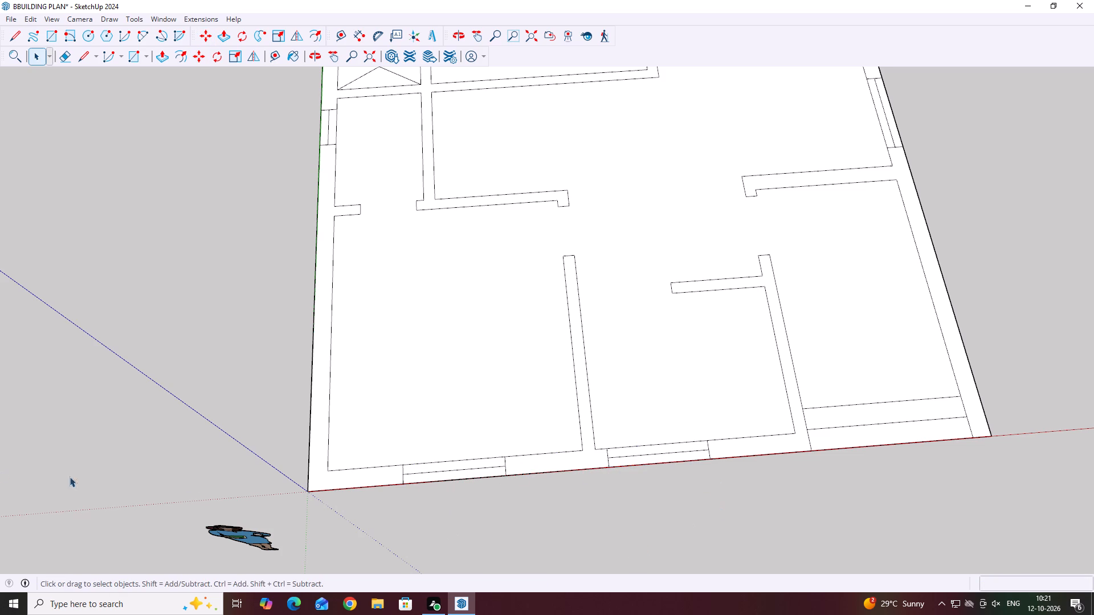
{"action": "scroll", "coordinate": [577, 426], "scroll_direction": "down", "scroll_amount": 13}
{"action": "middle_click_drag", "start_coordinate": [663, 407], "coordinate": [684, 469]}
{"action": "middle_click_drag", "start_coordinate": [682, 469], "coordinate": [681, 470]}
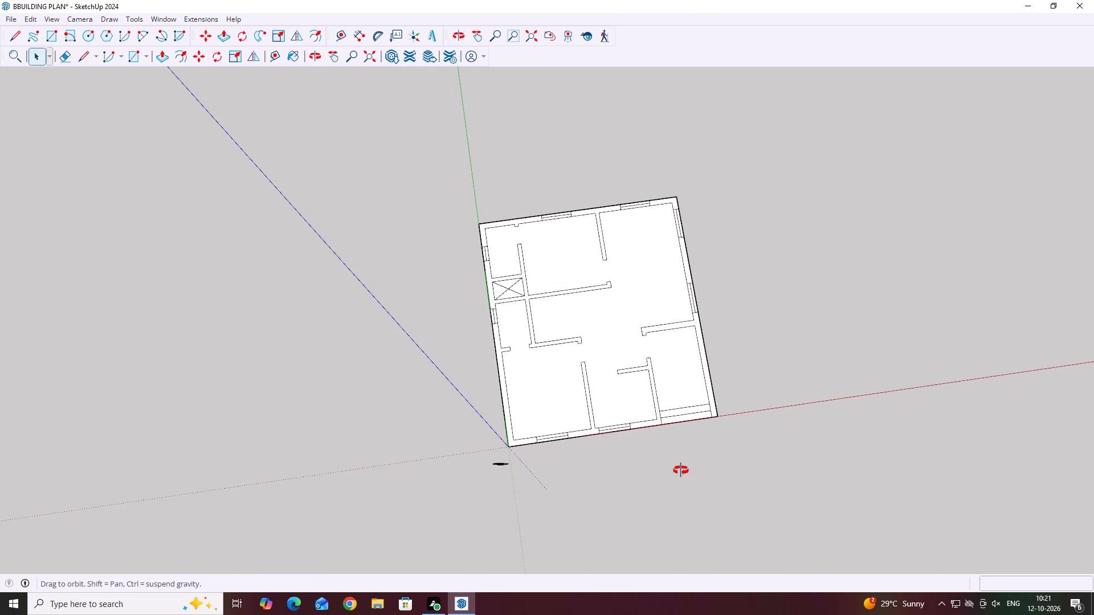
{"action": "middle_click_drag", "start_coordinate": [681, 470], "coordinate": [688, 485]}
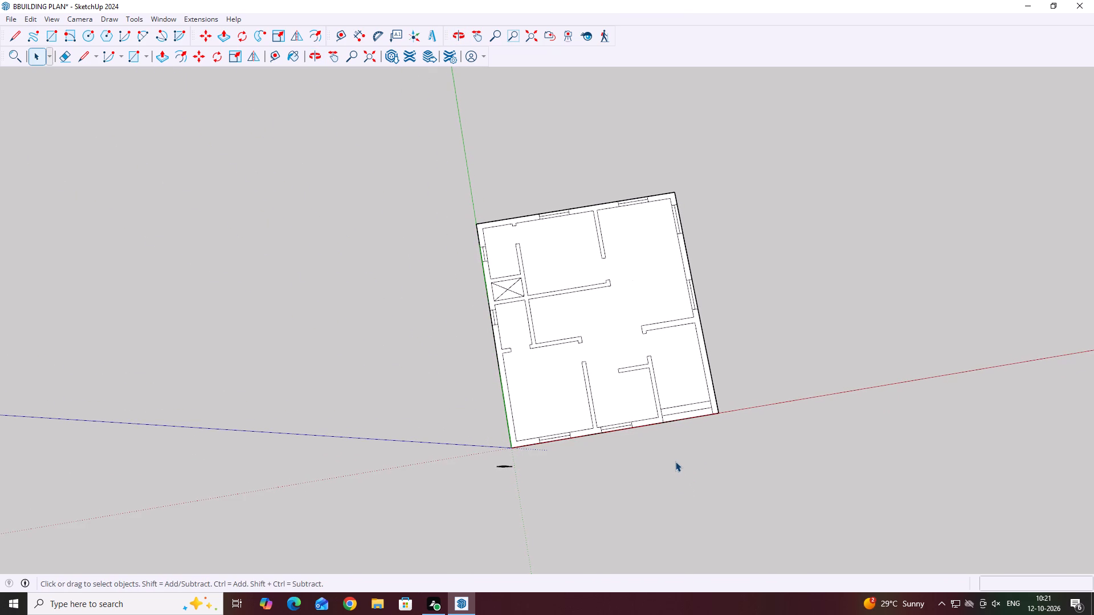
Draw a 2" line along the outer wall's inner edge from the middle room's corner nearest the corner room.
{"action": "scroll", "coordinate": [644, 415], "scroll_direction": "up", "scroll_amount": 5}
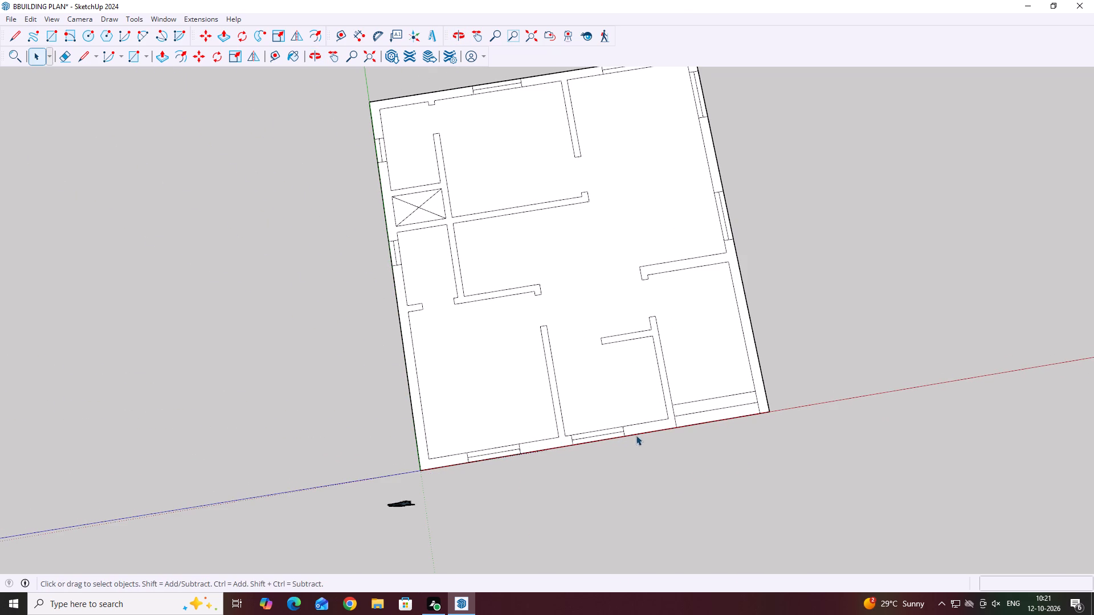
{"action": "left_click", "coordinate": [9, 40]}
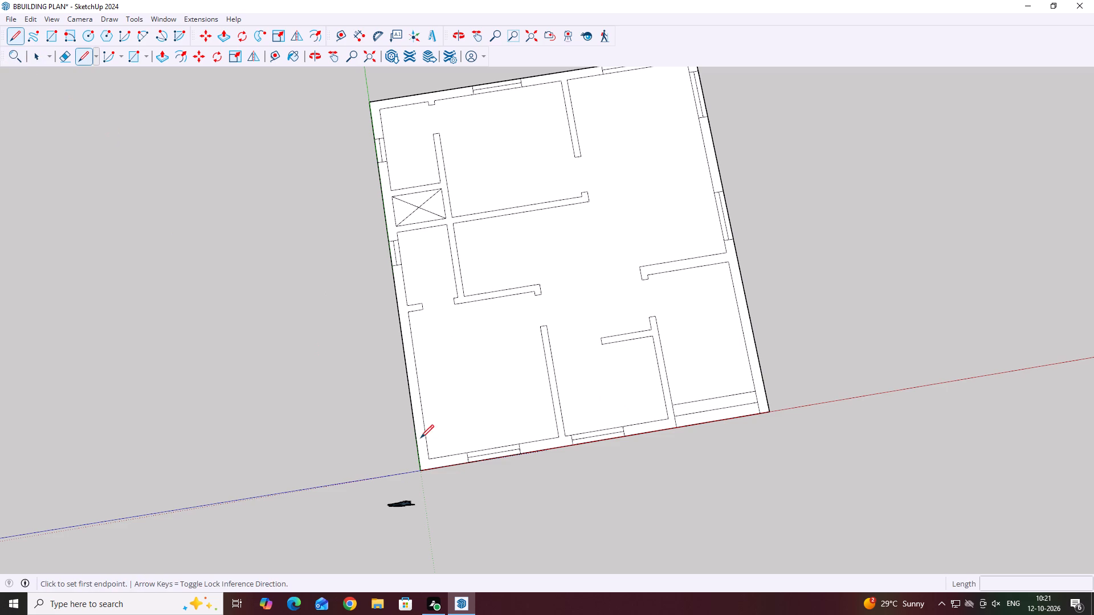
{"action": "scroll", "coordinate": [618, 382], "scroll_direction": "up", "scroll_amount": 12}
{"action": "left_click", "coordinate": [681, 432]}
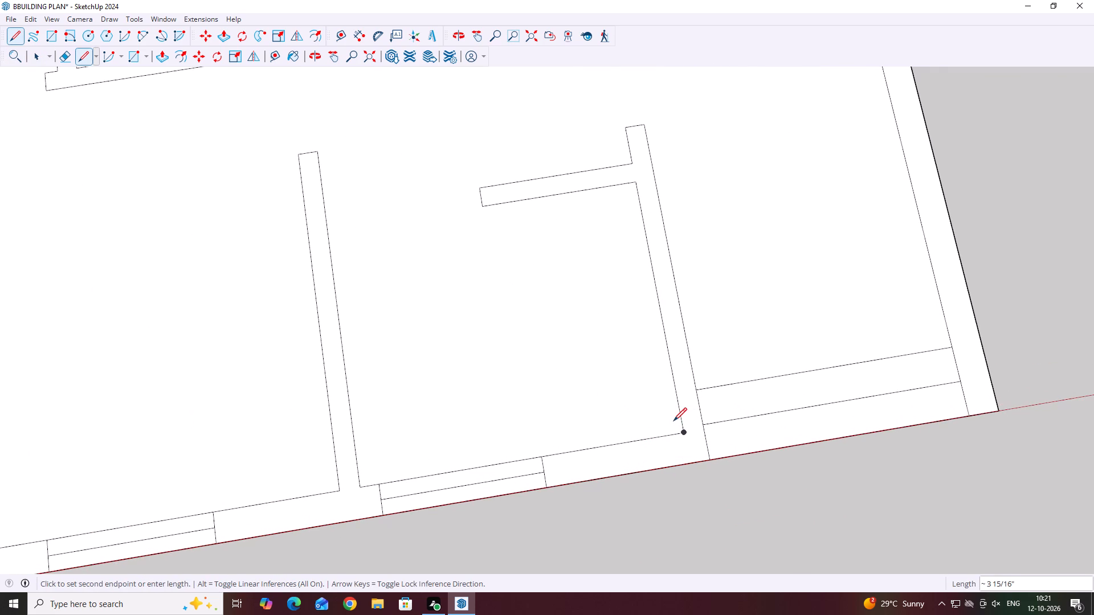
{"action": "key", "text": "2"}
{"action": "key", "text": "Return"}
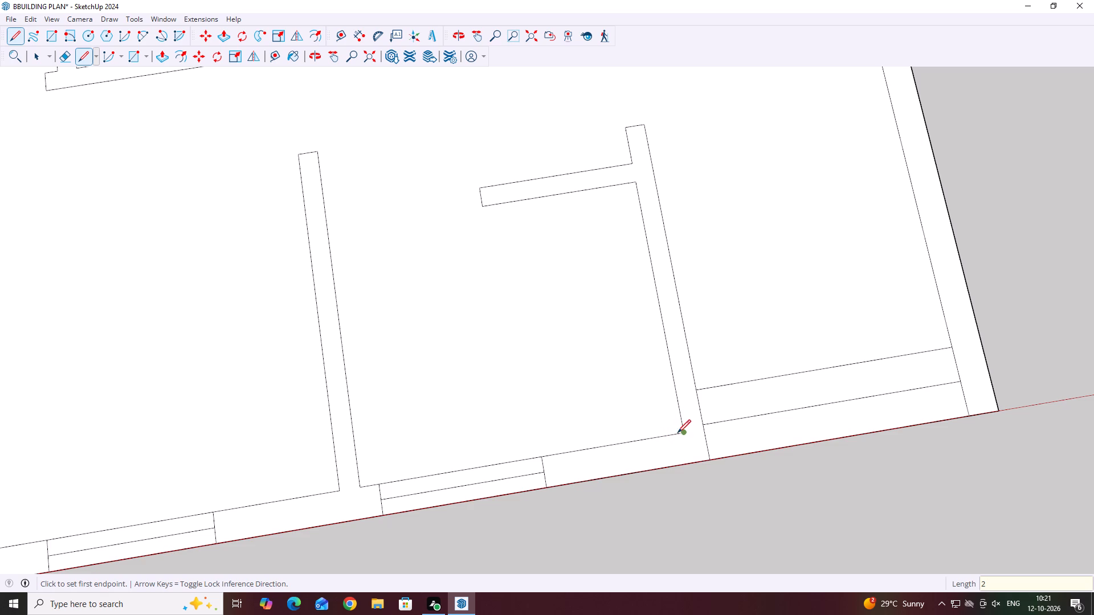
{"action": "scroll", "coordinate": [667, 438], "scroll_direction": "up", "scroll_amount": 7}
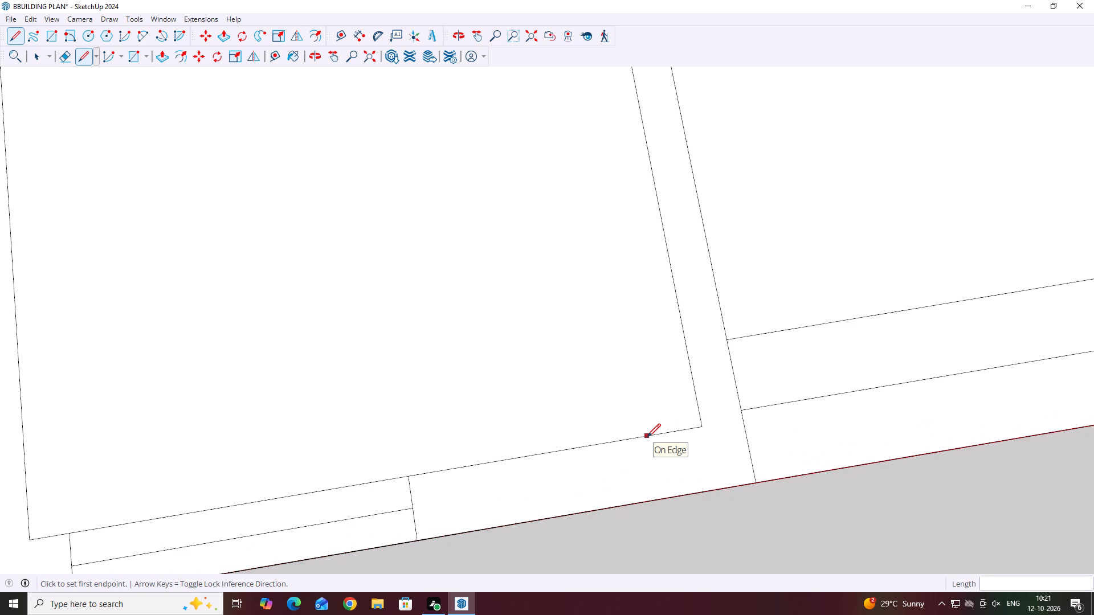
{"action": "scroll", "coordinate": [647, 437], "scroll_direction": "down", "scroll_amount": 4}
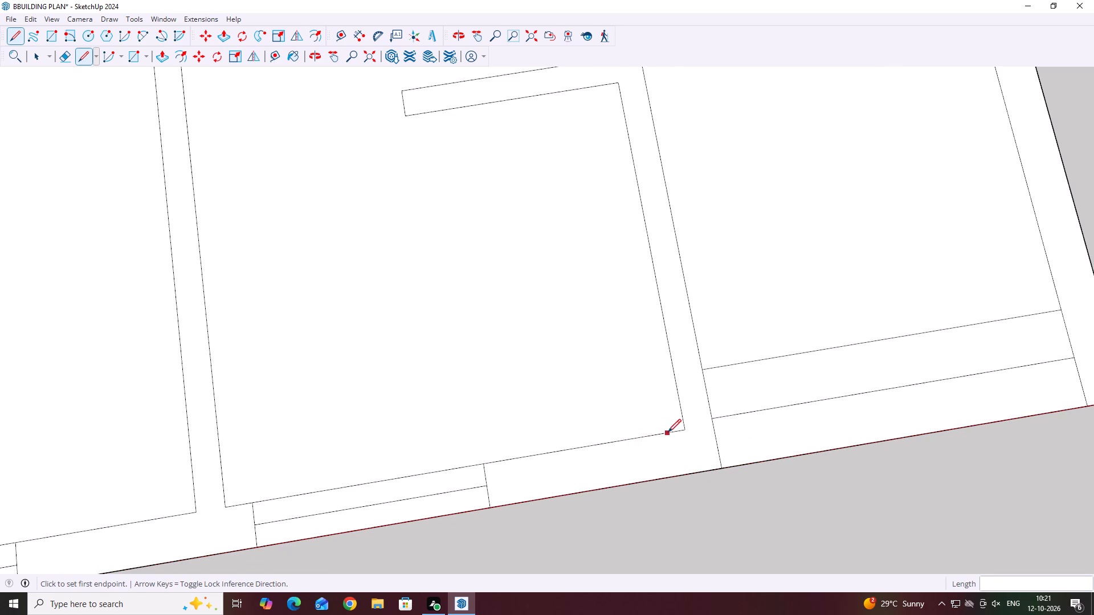
Draw a line across the middle room's outer wall, starting 3" from the room's corner beside the corner room.
{"action": "scroll", "coordinate": [670, 432], "scroll_direction": "up", "scroll_amount": 2}
{"action": "left_click", "coordinate": [688, 429]}
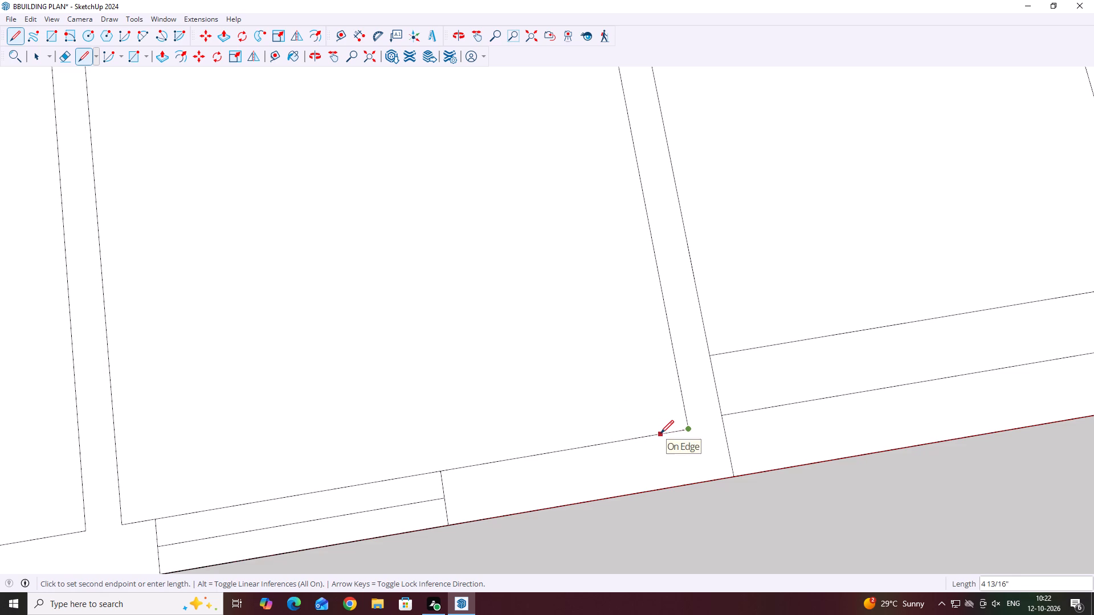
{"action": "key", "text": "3"}
{"action": "key", "text": "Return"}
{"action": "left_click_drag", "start_coordinate": [671, 433], "coordinate": [673, 469]}
{"action": "left_click", "coordinate": [680, 486]}
{"action": "key", "text": "space"}
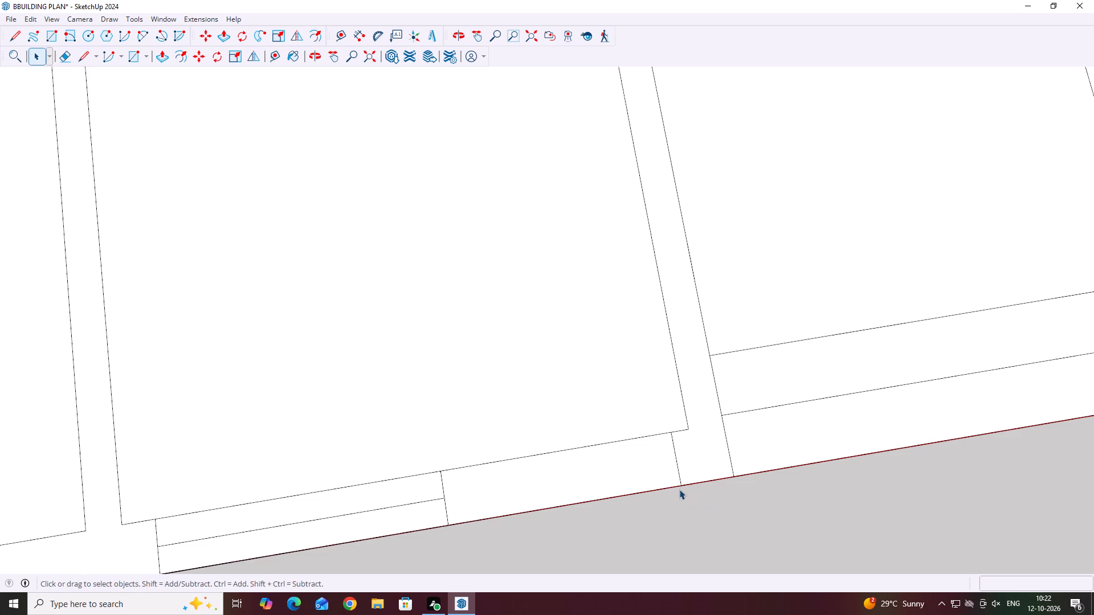
Copy the new cross line 1'6" along the red axis towards the middle room's existing window.
{"action": "scroll", "coordinate": [683, 490], "scroll_direction": "up", "scroll_amount": 1}
{"action": "left_click", "coordinate": [673, 454]}
{"action": "key", "text": "m"}
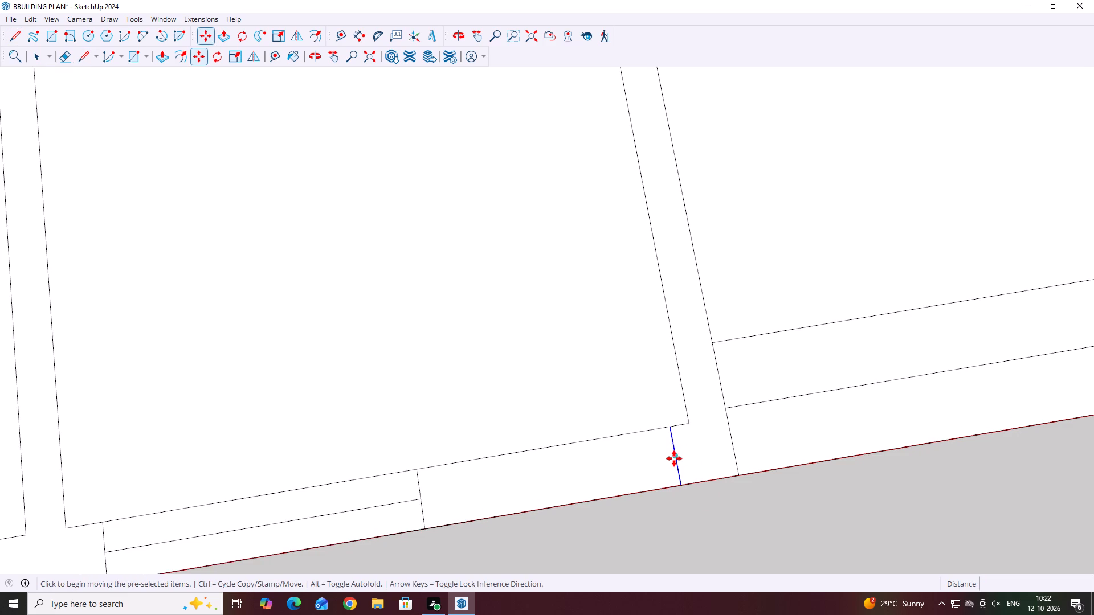
{"action": "left_click", "coordinate": [676, 456]}
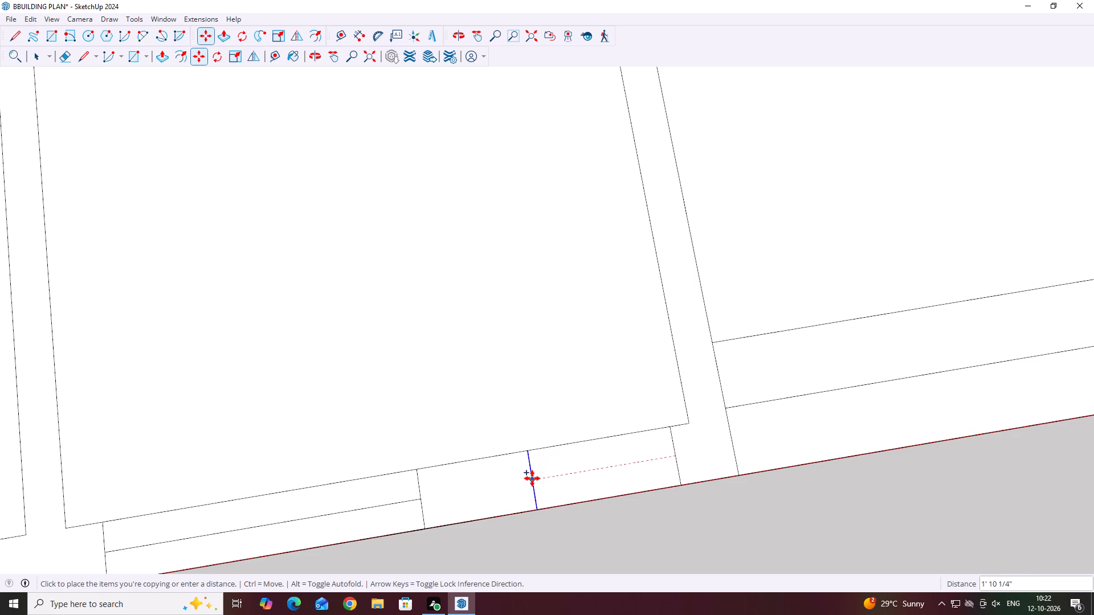
{"action": "type", "text": "1'"}
{"action": "key", "text": "6"}
{"action": "key", "text": "Return"}
{"action": "scroll", "coordinate": [509, 472], "scroll_direction": "down", "scroll_amount": 8}
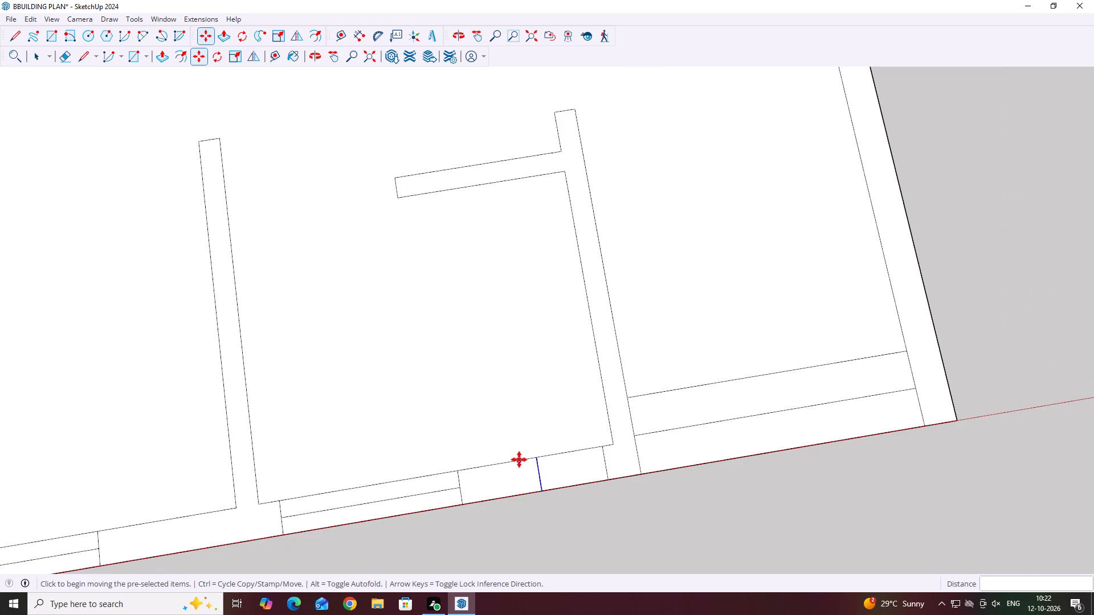
{"action": "key", "text": "space"}
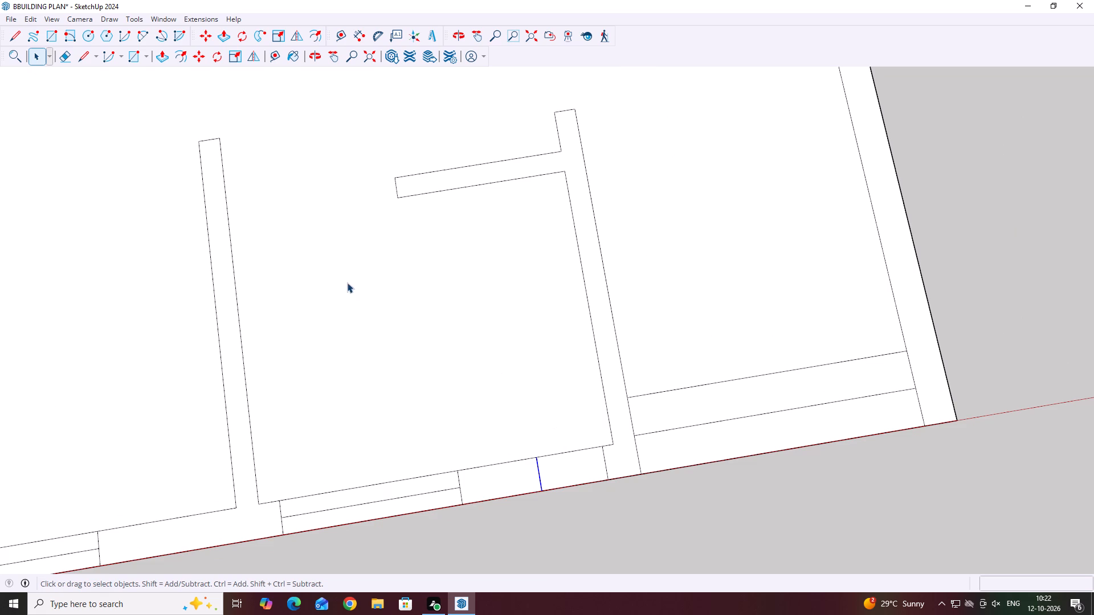
Draw the small window's centre line between the midpoints of its two end lines in the middle room's outer wall.
{"action": "left_click", "coordinate": [79, 56]}
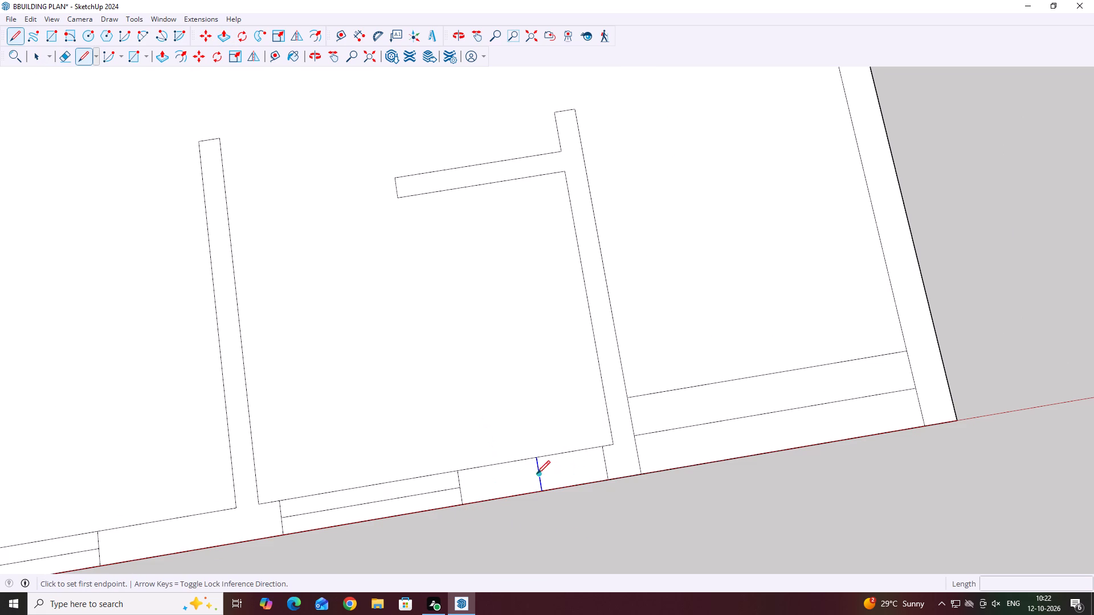
{"action": "left_click_drag", "start_coordinate": [538, 474], "coordinate": [543, 474]}
{"action": "left_click", "coordinate": [606, 461]}
{"action": "key", "text": "space"}
{"action": "scroll", "coordinate": [452, 571], "scroll_direction": "down", "scroll_amount": 5}
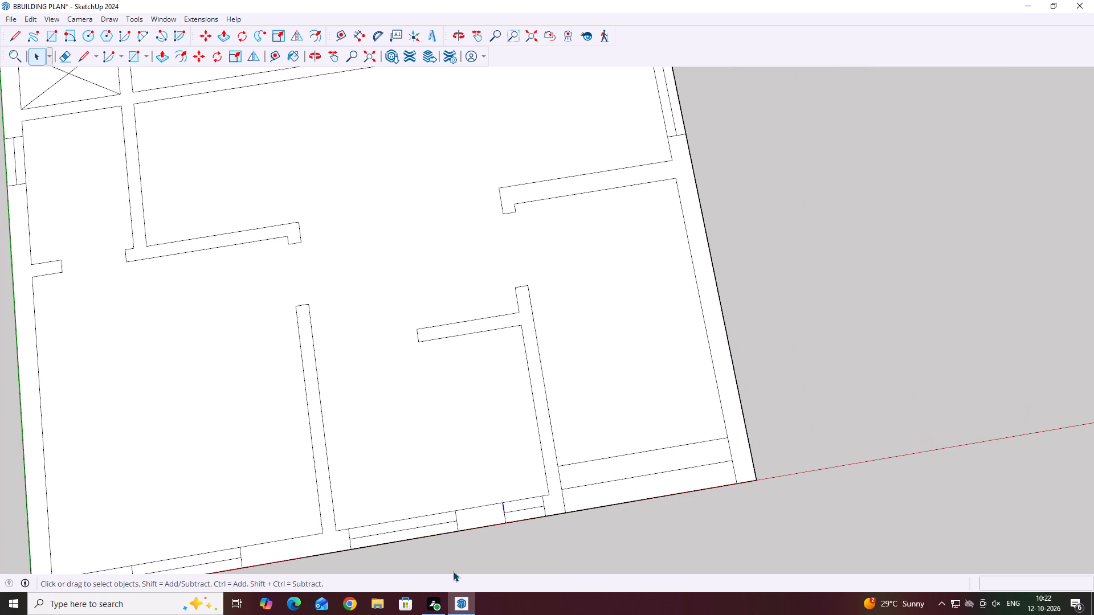
{"action": "scroll", "coordinate": [453, 571], "scroll_direction": "down", "scroll_amount": 1}
{"action": "left_click", "coordinate": [774, 373]}
{"action": "scroll", "coordinate": [691, 388], "scroll_direction": "down", "scroll_amount": 5}
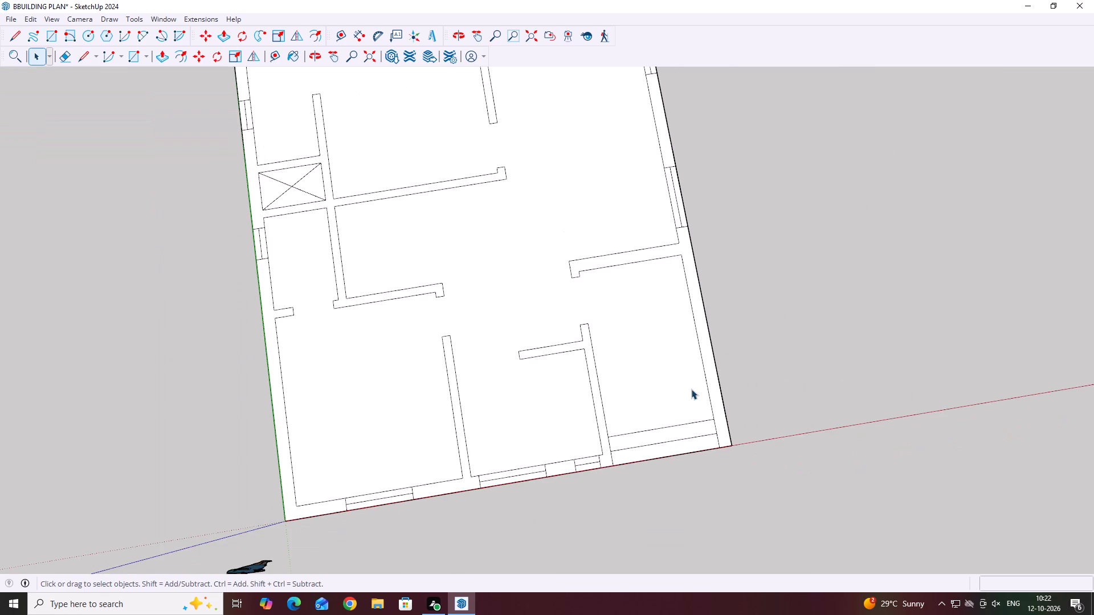
Delete the three inner edge segments of the corner room's outer side wall, down to the outline edge on the red axis.
{"action": "middle_click_drag", "start_coordinate": [746, 374], "coordinate": [690, 493]}
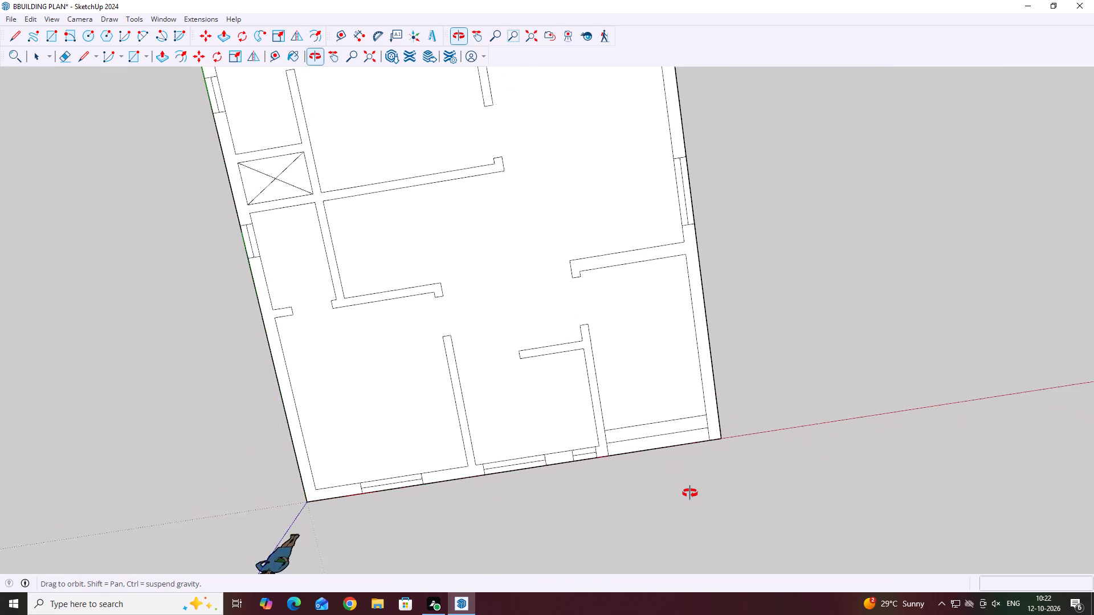
{"action": "middle_click_drag", "start_coordinate": [690, 493], "coordinate": [654, 470]}
{"action": "scroll", "coordinate": [630, 409], "scroll_direction": "down", "scroll_amount": 6}
{"action": "middle_click_drag", "start_coordinate": [789, 468], "coordinate": [715, 396]}
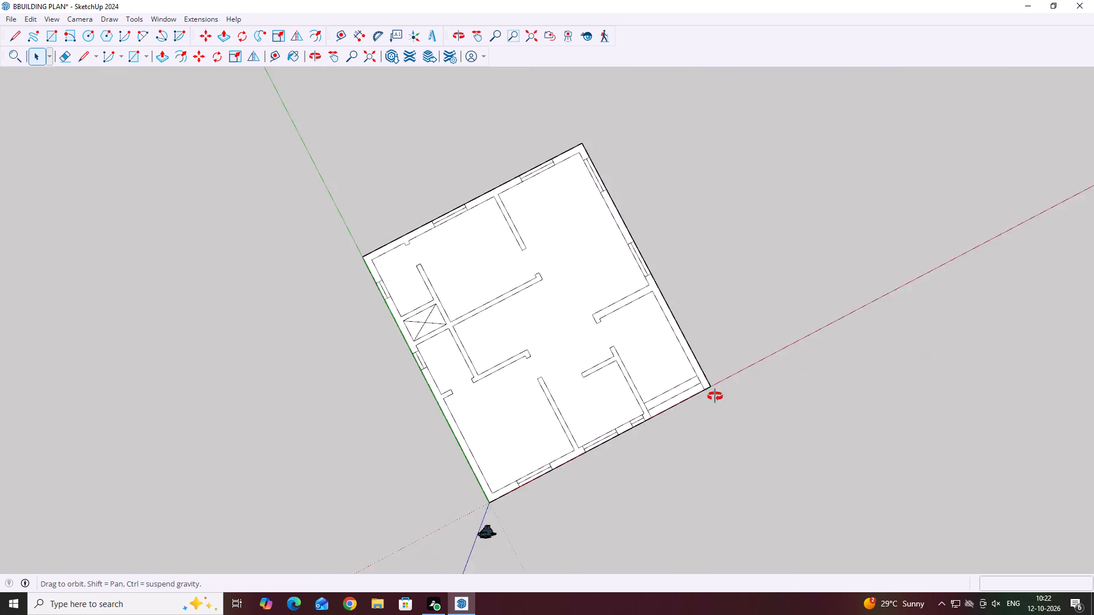
{"action": "middle_click_drag", "start_coordinate": [715, 396], "coordinate": [695, 363]}
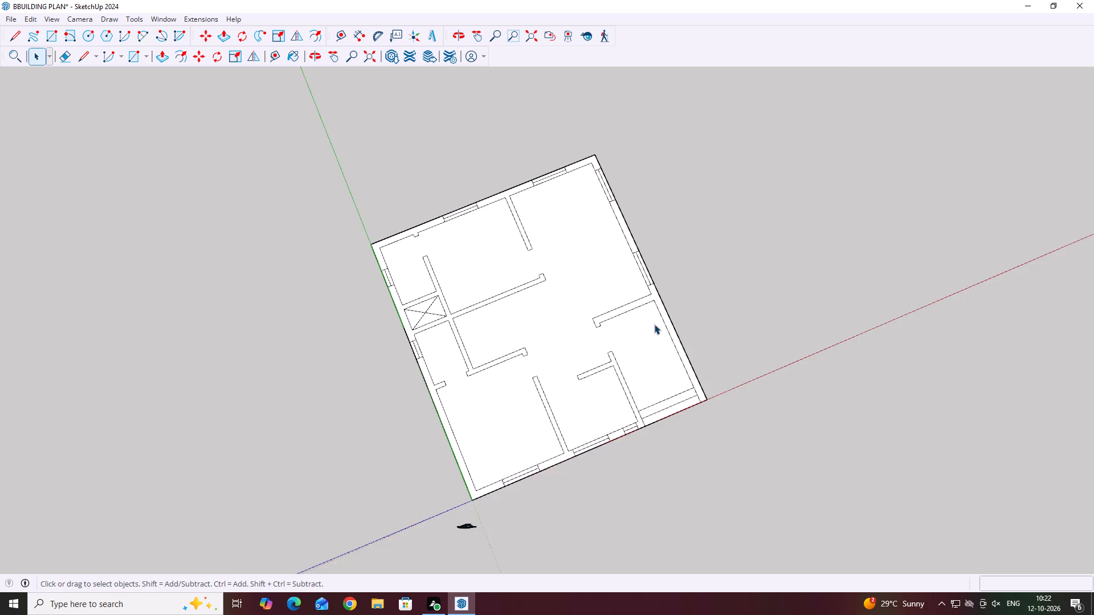
{"action": "scroll", "coordinate": [654, 324], "scroll_direction": "up", "scroll_amount": 4}
{"action": "middle_click_drag", "start_coordinate": [839, 438], "coordinate": [612, 396]}
{"action": "scroll", "coordinate": [612, 430], "scroll_direction": "up", "scroll_amount": 5}
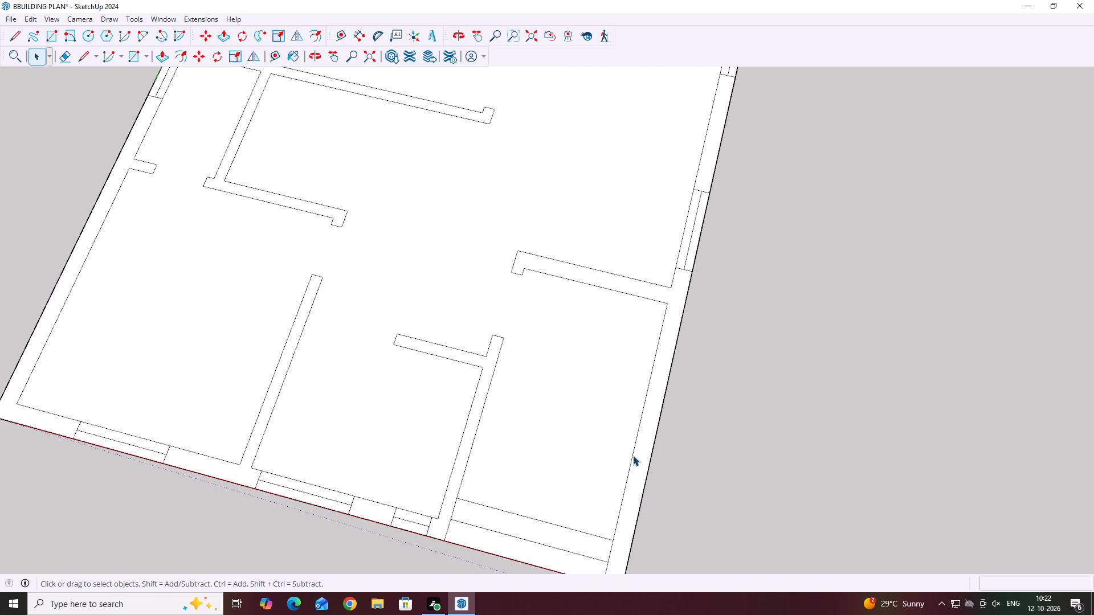
{"action": "left_click", "coordinate": [633, 456]}
{"action": "scroll", "coordinate": [635, 455], "scroll_direction": "down", "scroll_amount": 5}
{"action": "key", "text": "Delete"}
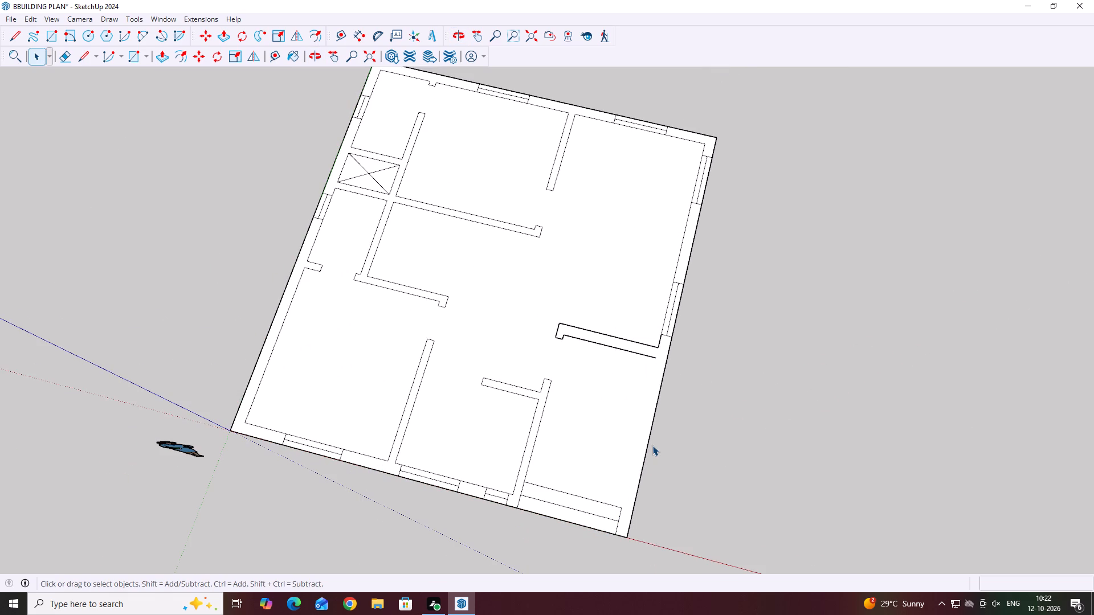
{"action": "scroll", "coordinate": [619, 523], "scroll_direction": "up", "scroll_amount": 6}
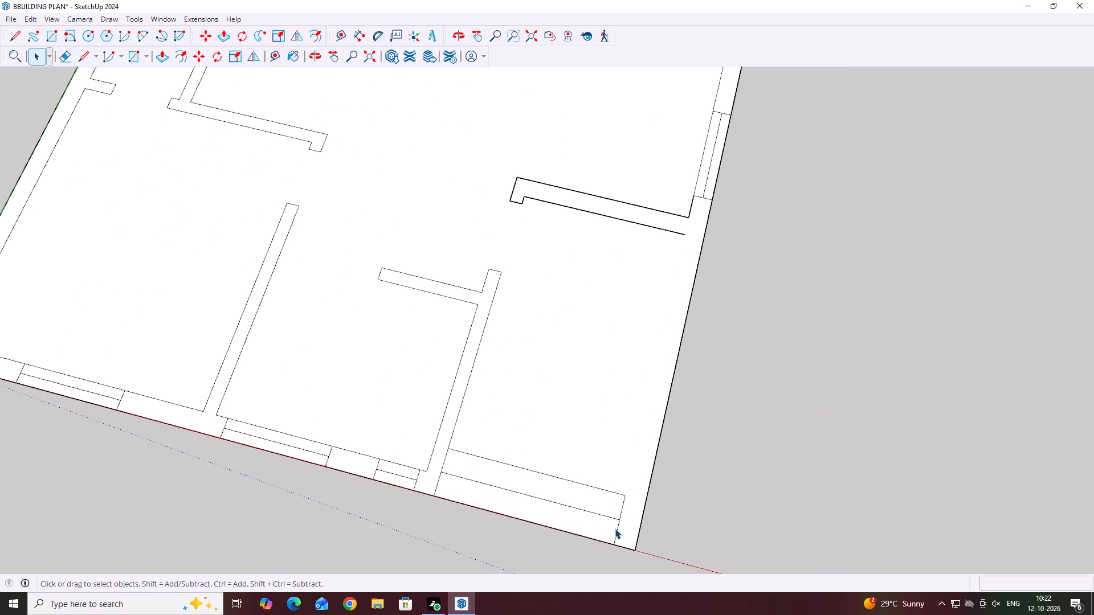
{"action": "left_click", "coordinate": [615, 529]}
{"action": "left_click", "coordinate": [618, 528]}
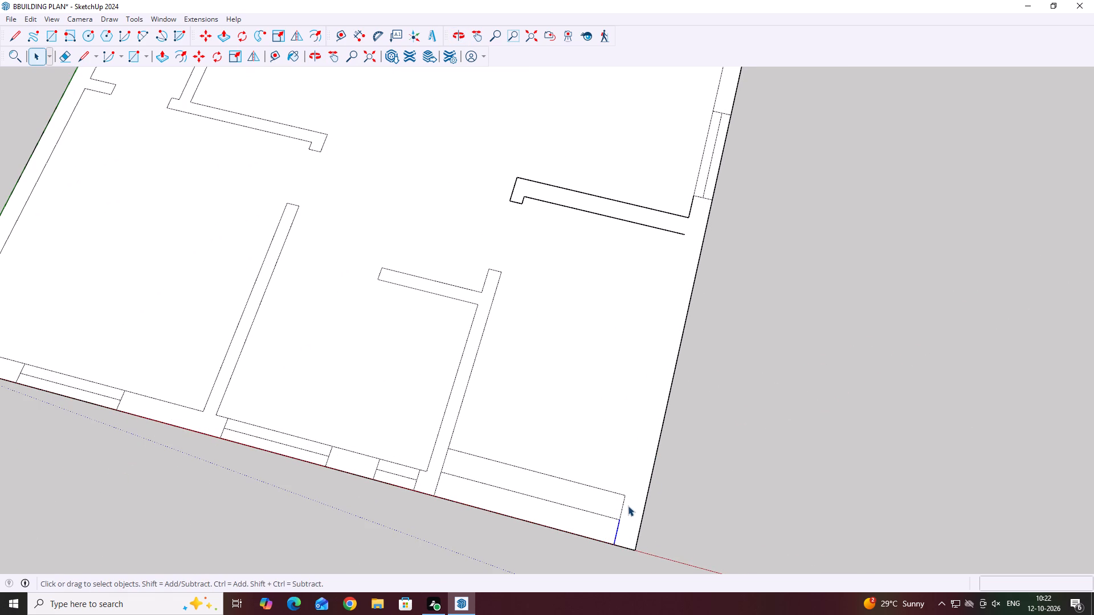
{"action": "key", "text": "Delete"}
{"action": "left_click", "coordinate": [623, 503]}
{"action": "key", "text": "Delete"}
Extend the corner-room side of the large room's partition with a line to the building's outer side edge.
{"action": "scroll", "coordinate": [628, 505], "scroll_direction": "down", "scroll_amount": 4}
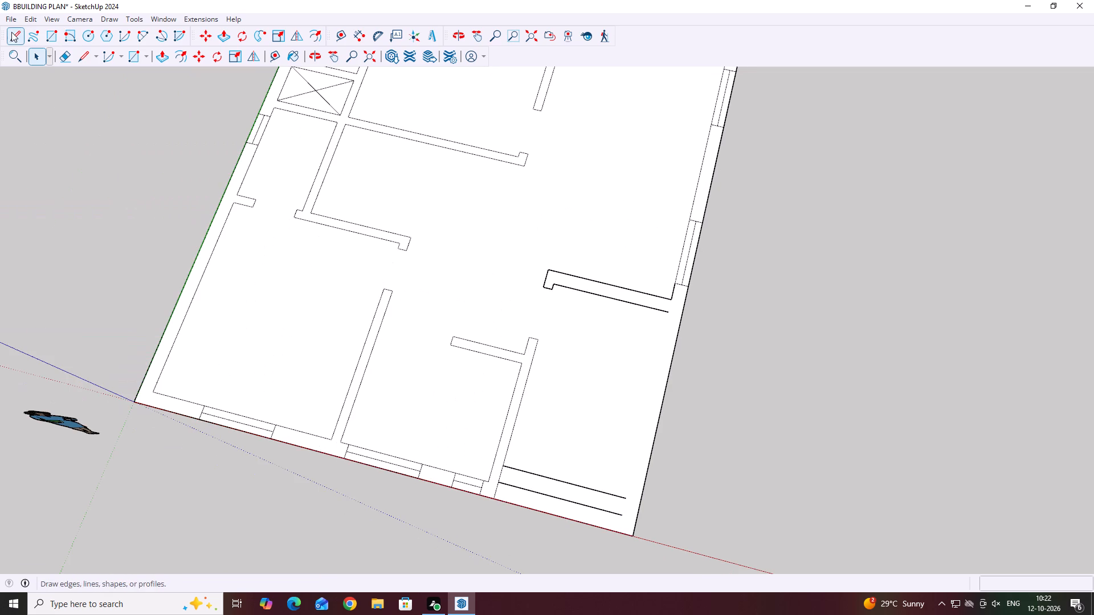
{"action": "left_click", "coordinate": [11, 36]}
{"action": "scroll", "coordinate": [648, 296], "scroll_direction": "up", "scroll_amount": 5}
{"action": "left_click", "coordinate": [674, 317]}
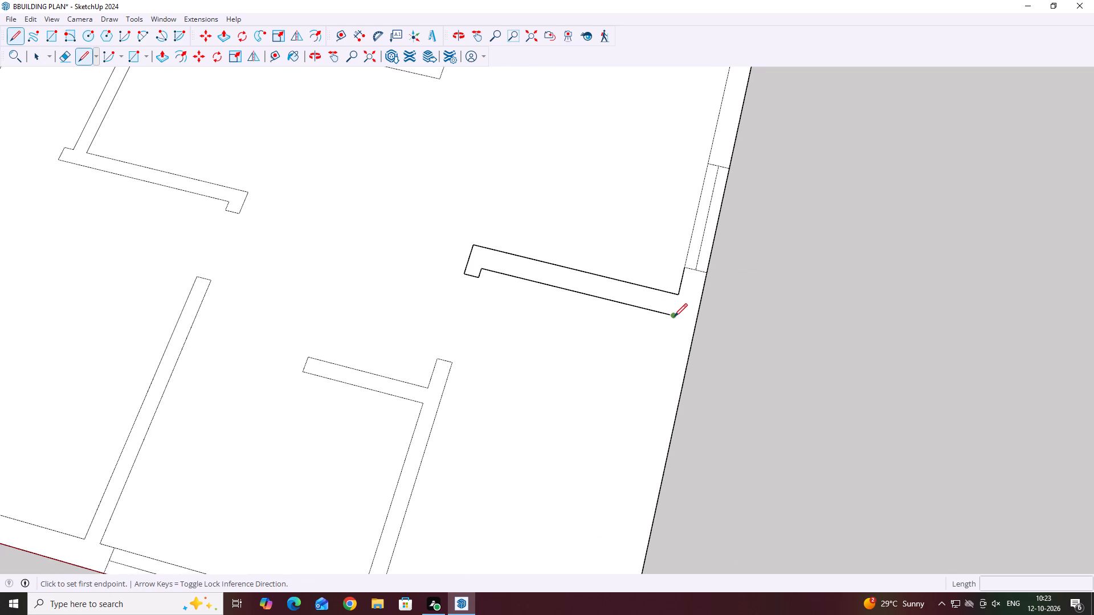
{"action": "left_click", "coordinate": [697, 323]}
Extend both parallel lines at the corner room's red-axis end by 9" to the building's outer side edge.
{"action": "scroll", "coordinate": [737, 325], "scroll_direction": "down", "scroll_amount": 9}
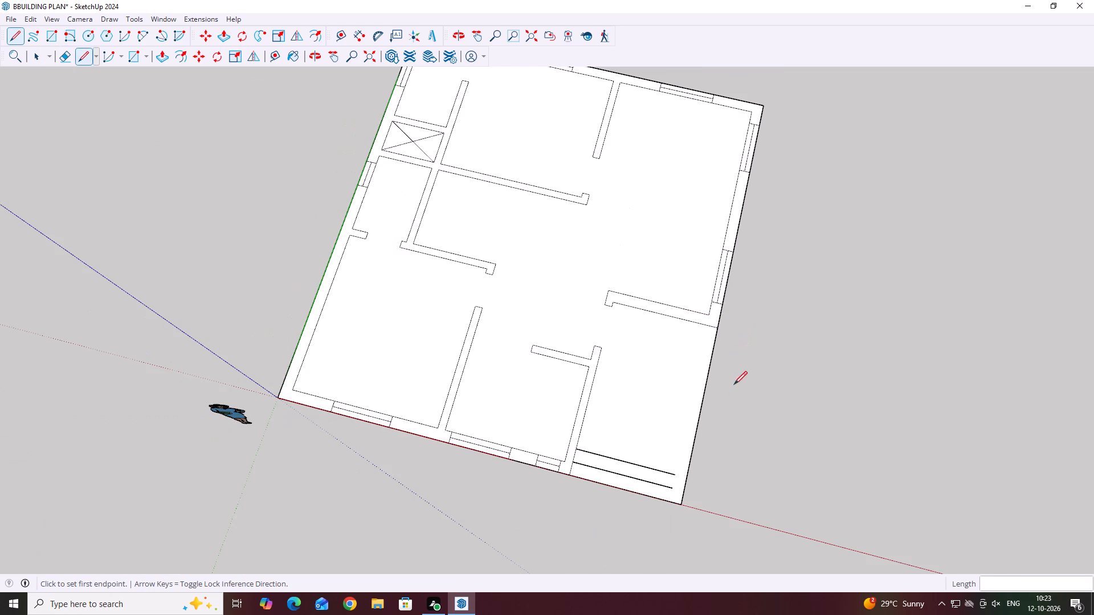
{"action": "scroll", "coordinate": [672, 492], "scroll_direction": "up", "scroll_amount": 6}
{"action": "left_click", "coordinate": [674, 479]}
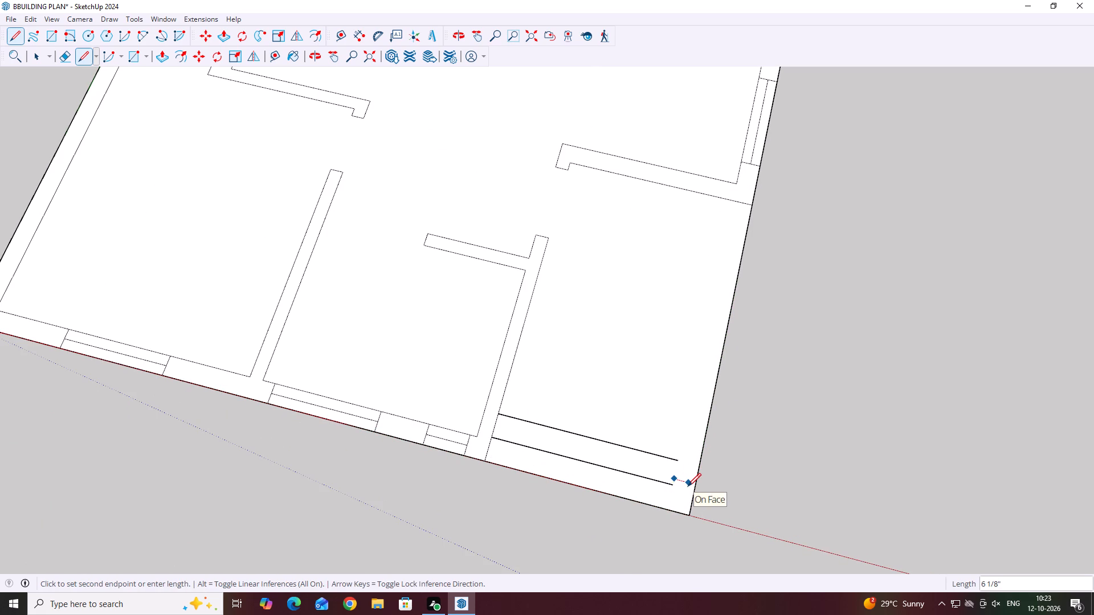
{"action": "key", "text": "space"}
{"action": "left_click", "coordinate": [14, 38]}
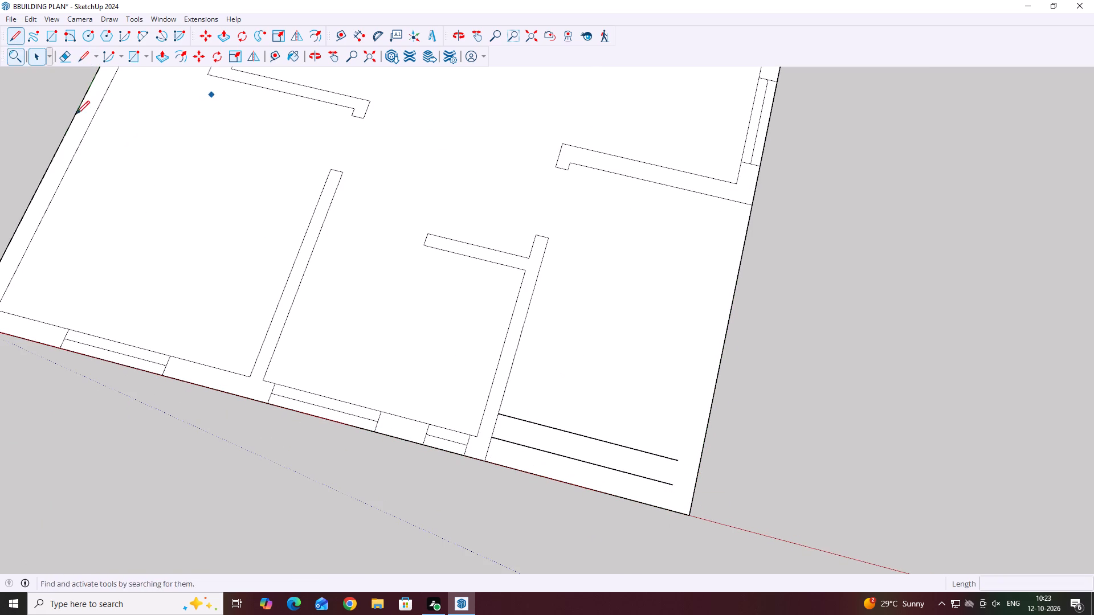
{"action": "scroll", "coordinate": [684, 503], "scroll_direction": "up", "scroll_amount": 7}
{"action": "left_click", "coordinate": [669, 436]}
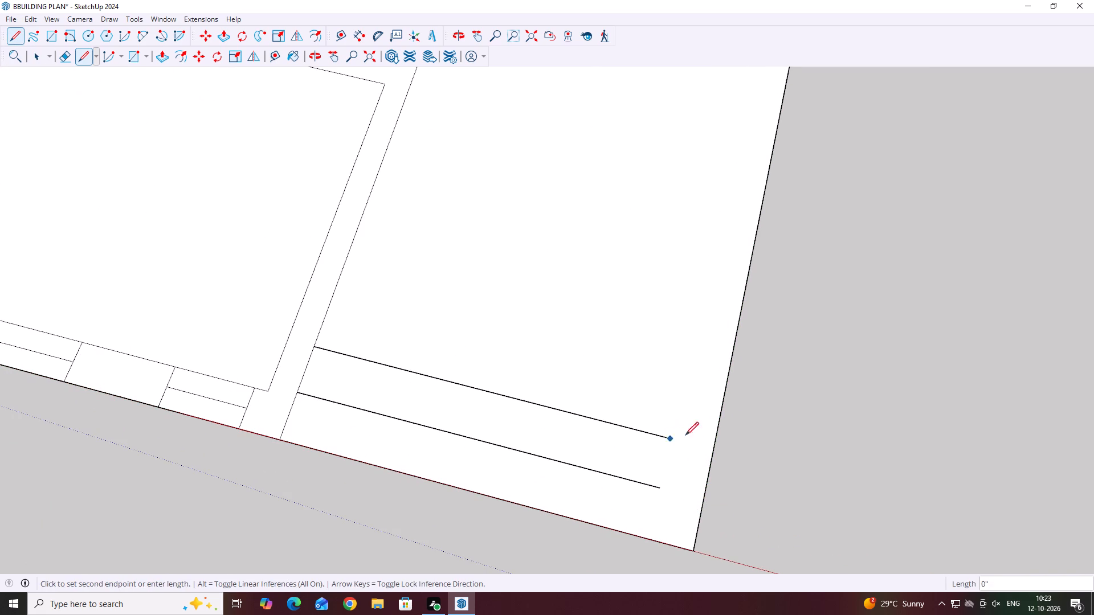
{"action": "left_click", "coordinate": [714, 447]}
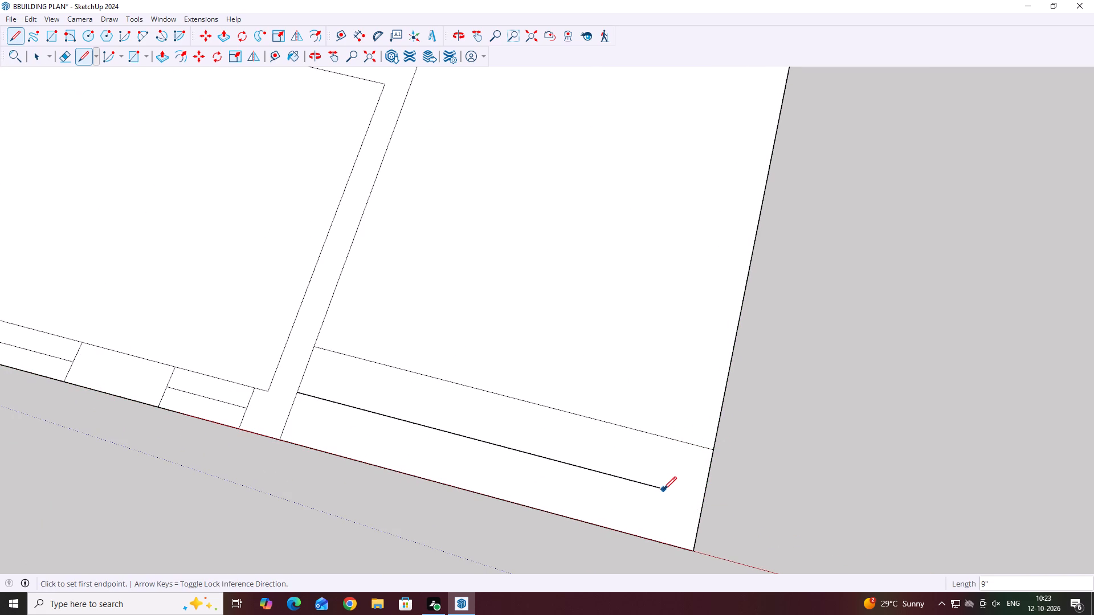
{"action": "left_click", "coordinate": [660, 488]}
{"action": "left_click", "coordinate": [702, 498]}
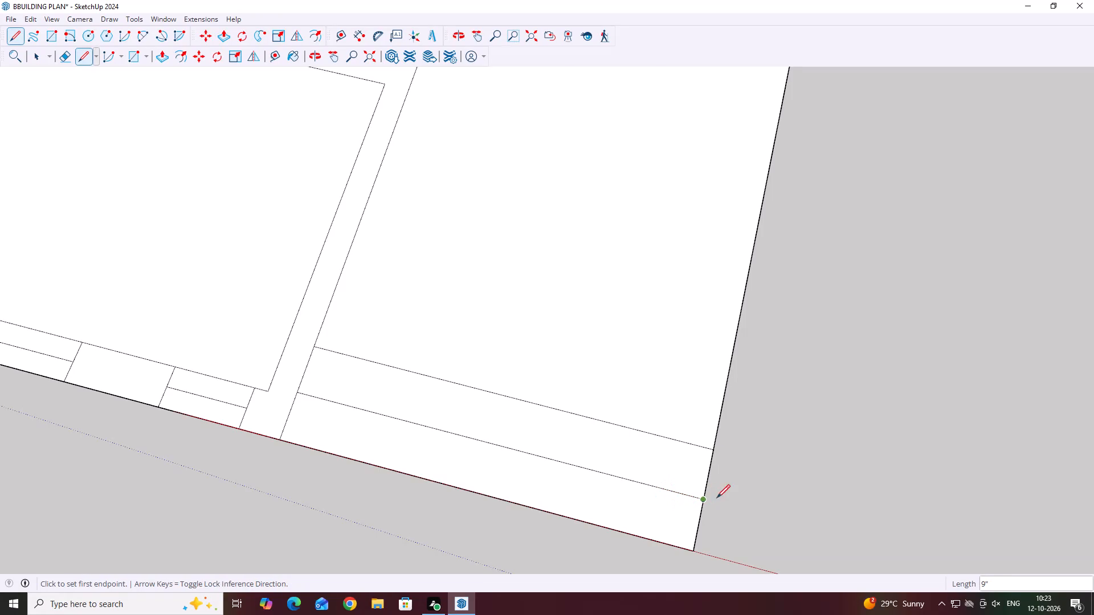
{"action": "scroll", "coordinate": [661, 404], "scroll_direction": "down", "scroll_amount": 6}
{"action": "middle_click_drag", "start_coordinate": [382, 465], "coordinate": [471, 441]}
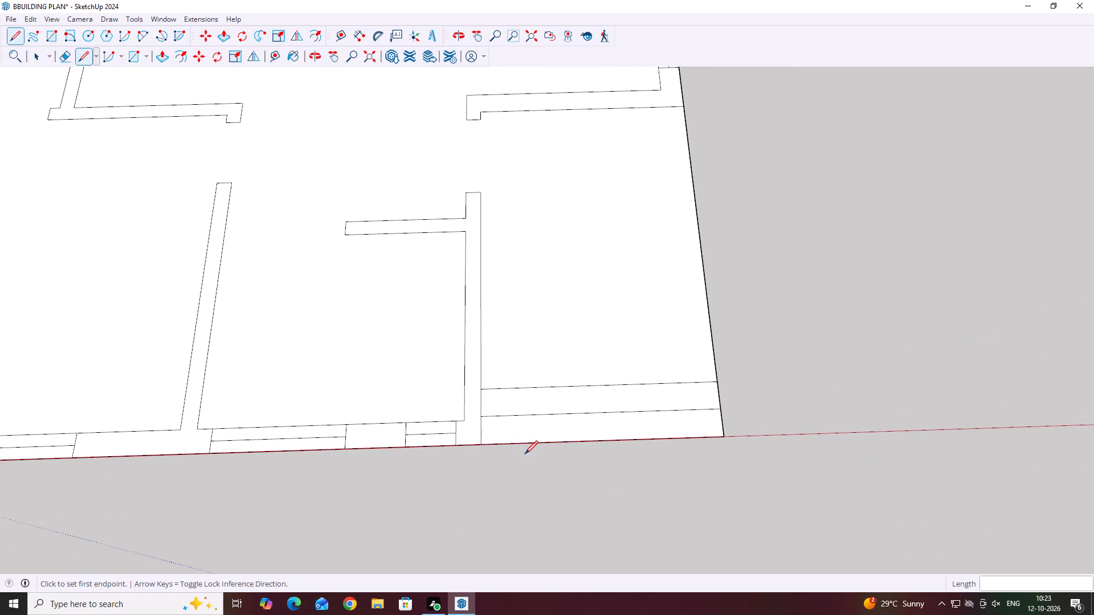
Examine the whole floor plan from above, checking the wall outlines, windows and door openings.
{"action": "middle_click_drag", "start_coordinate": [670, 471], "coordinate": [544, 445]}
{"action": "scroll", "coordinate": [544, 445], "scroll_direction": "down", "scroll_amount": 7}
{"action": "middle_click_drag", "start_coordinate": [340, 477], "coordinate": [493, 406]}
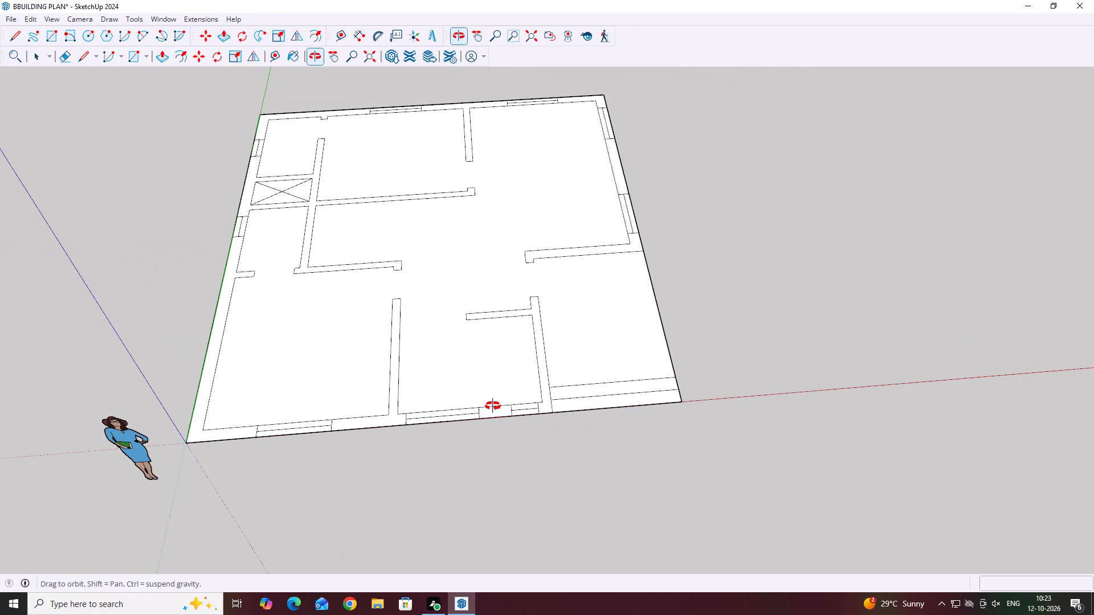
{"action": "middle_click_drag", "start_coordinate": [493, 406], "coordinate": [496, 413]}
{"action": "middle_click_drag", "start_coordinate": [365, 214], "coordinate": [361, 319]}
{"action": "scroll", "coordinate": [348, 406], "scroll_direction": "down", "scroll_amount": 1}
{"action": "middle_click_drag", "start_coordinate": [747, 301], "coordinate": [691, 401]}
{"action": "middle_click_drag", "start_coordinate": [580, 388], "coordinate": [649, 374]}
{"action": "scroll", "coordinate": [522, 253], "scroll_direction": "down", "scroll_amount": 5}
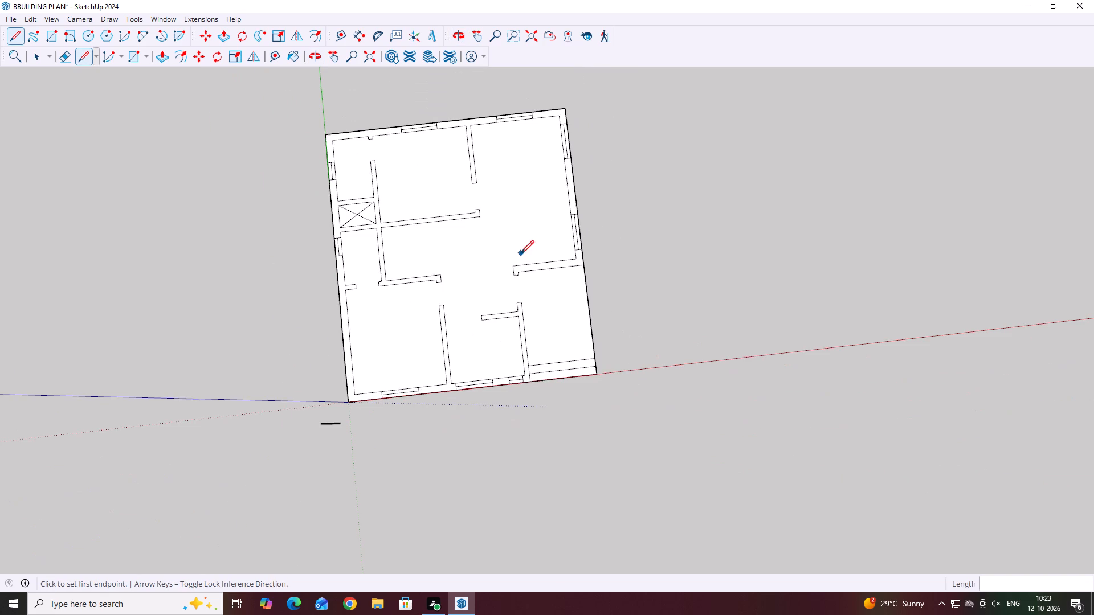
{"action": "middle_click_drag", "start_coordinate": [759, 349], "coordinate": [744, 371]}
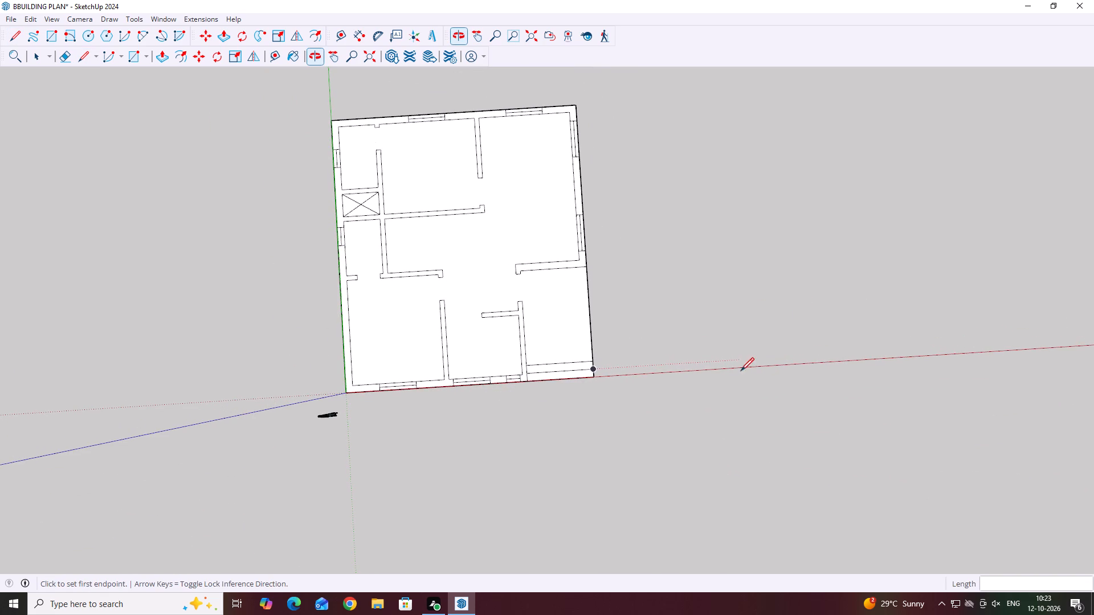
{"action": "scroll", "coordinate": [383, 202], "scroll_direction": "up", "scroll_amount": 3}
{"action": "scroll", "coordinate": [436, 220], "scroll_direction": "down", "scroll_amount": 3}
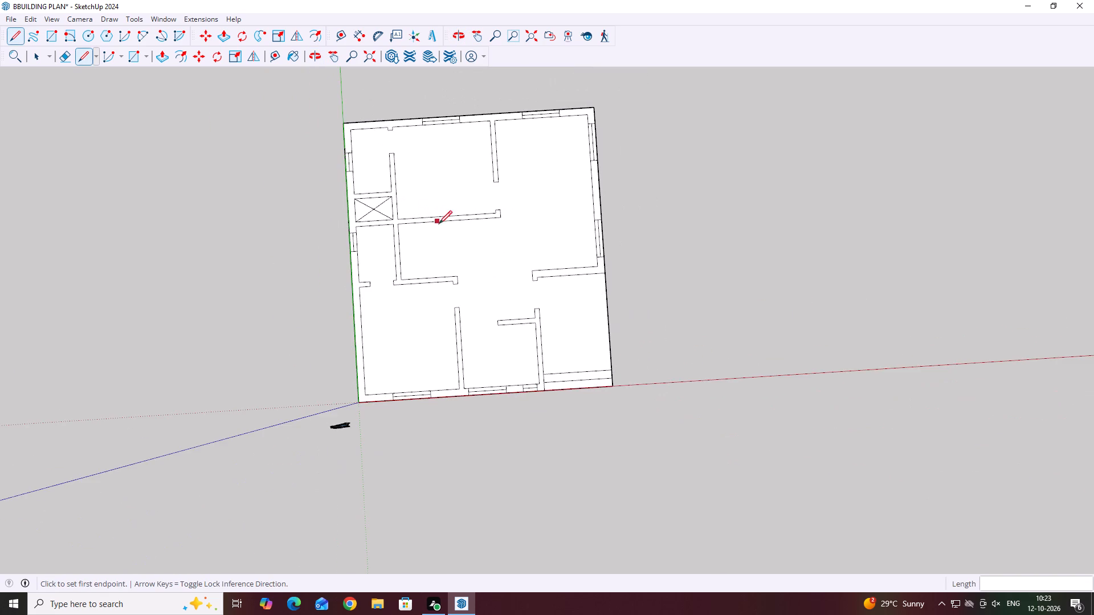
{"action": "middle_click_drag", "start_coordinate": [610, 277], "coordinate": [589, 270]}
Extrude the outer corner wall section at the far end of the green axis up 10' with Push/Pull.
{"action": "key", "text": "space"}
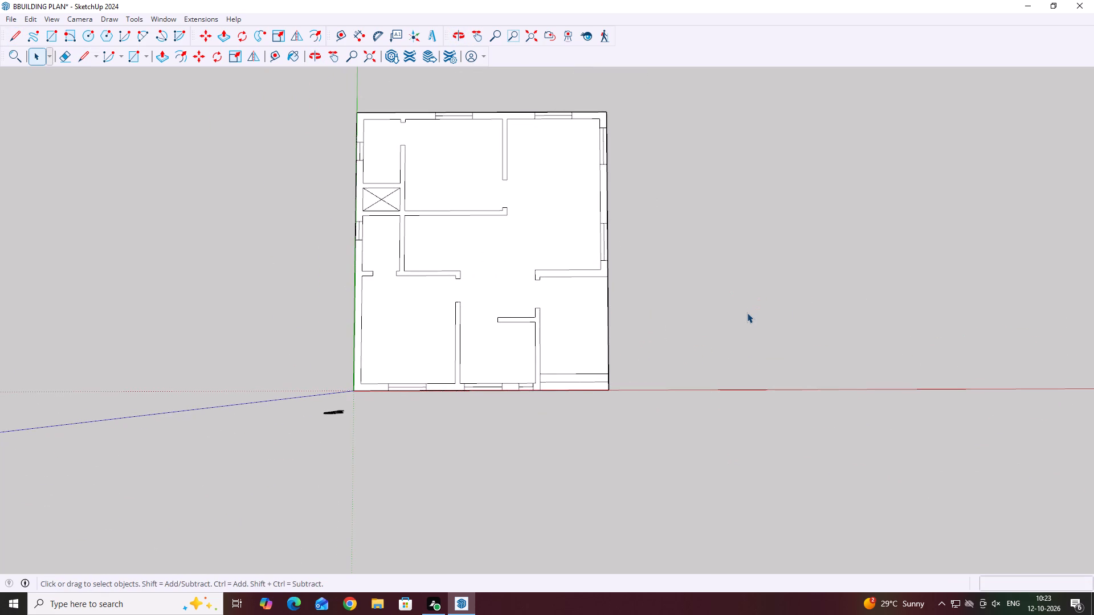
{"action": "scroll", "coordinate": [383, 100], "scroll_direction": "up", "scroll_amount": 9}
{"action": "left_click", "coordinate": [411, 117]}
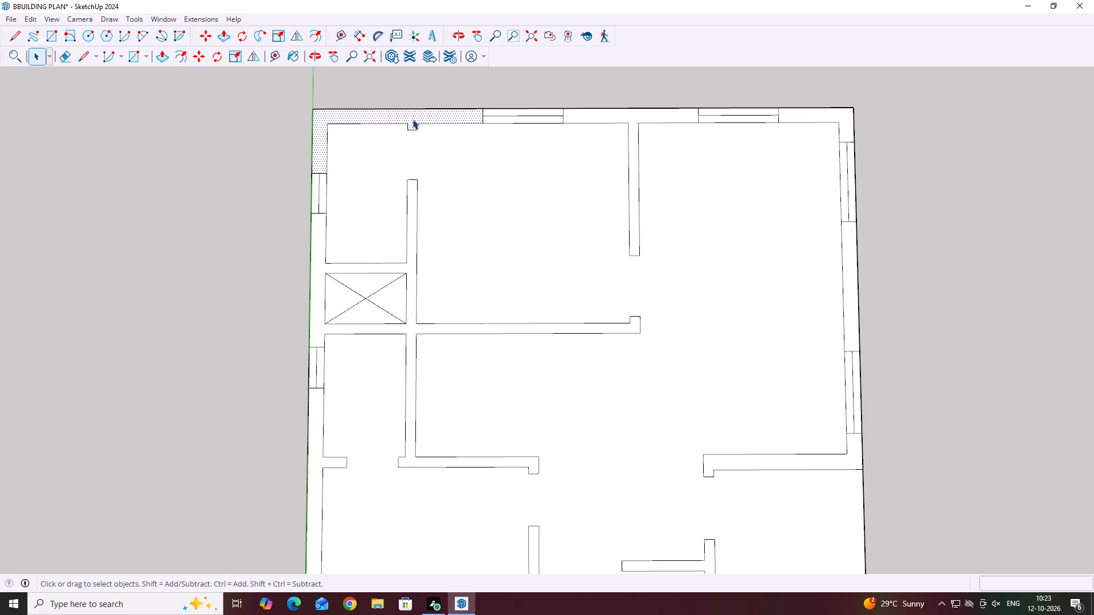
{"action": "key", "text": "p"}
{"action": "scroll", "coordinate": [394, 129], "scroll_direction": "down", "scroll_amount": 11}
{"action": "middle_click_drag", "start_coordinate": [414, 125], "coordinate": [436, 77]}
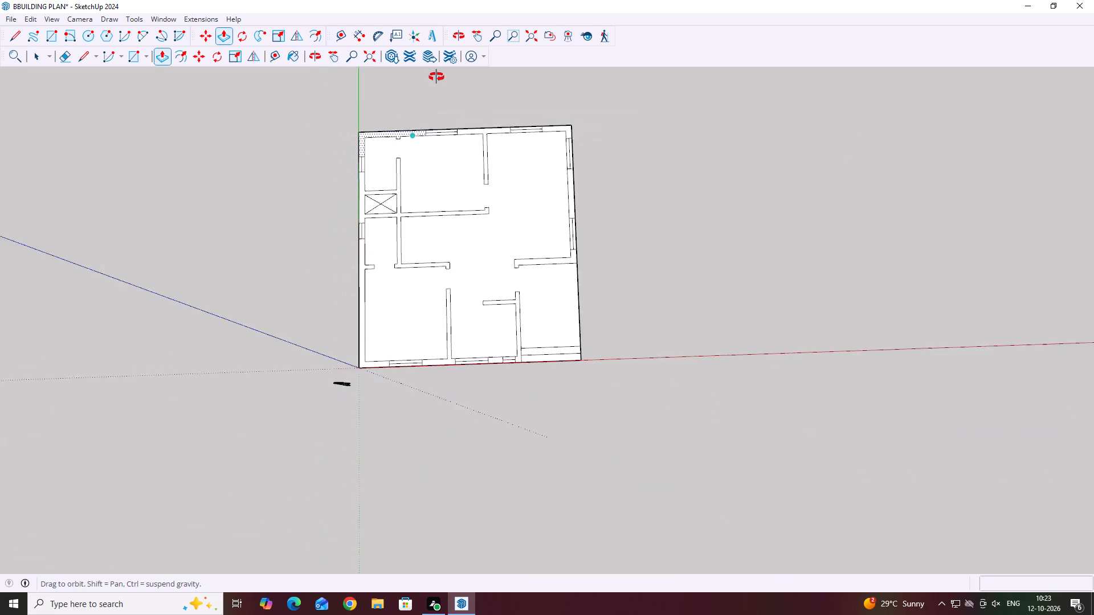
{"action": "middle_click_drag", "start_coordinate": [436, 77], "coordinate": [436, 75]}
{"action": "scroll", "coordinate": [403, 141], "scroll_direction": "up", "scroll_amount": 9}
{"action": "left_click", "coordinate": [398, 134]}
{"action": "scroll", "coordinate": [370, 102], "scroll_direction": "down", "scroll_amount": 15}
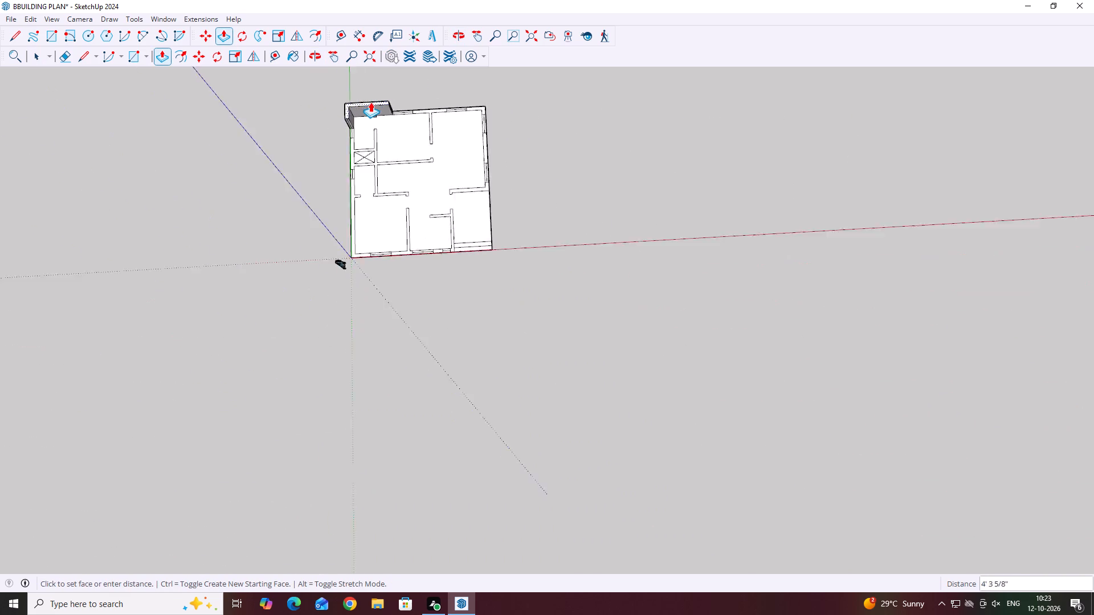
{"action": "scroll", "coordinate": [370, 102], "scroll_direction": "down", "scroll_amount": 7}
{"action": "middle_click_drag", "start_coordinate": [383, 114], "coordinate": [356, 71]}
{"action": "scroll", "coordinate": [370, 89], "scroll_direction": "up", "scroll_amount": 2}
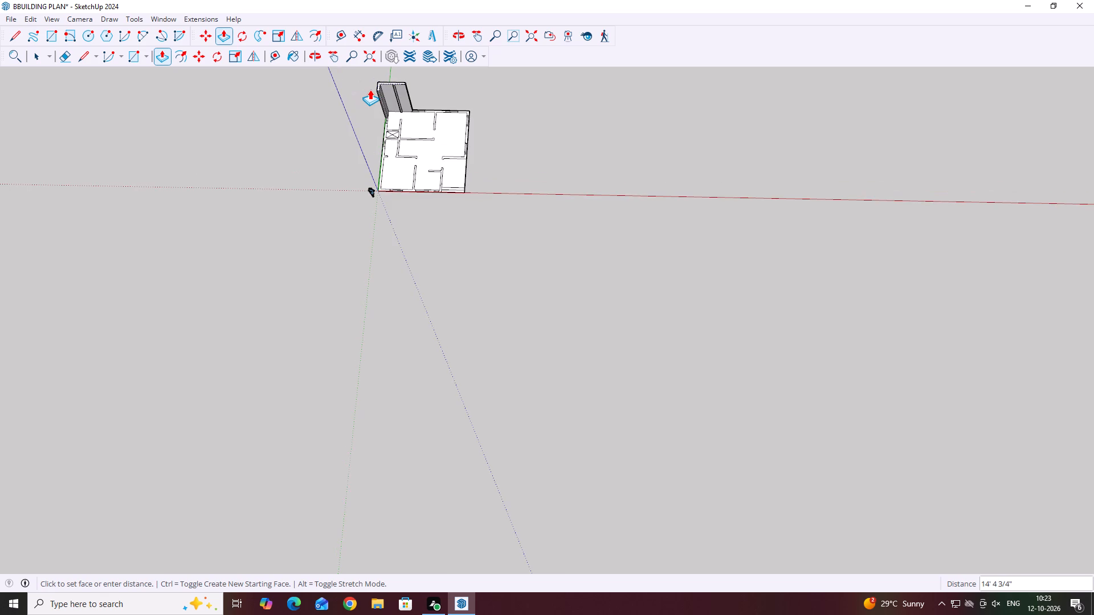
{"action": "type", "text": "10'"}
{"action": "key", "text": "Return"}
Raise the T-shaped wall section between the two far-side windows level with the top of the 10' corner wall.
{"action": "scroll", "coordinate": [574, 387], "scroll_direction": "down", "scroll_amount": 11}
{"action": "scroll", "coordinate": [559, 319], "scroll_direction": "up", "scroll_amount": 4}
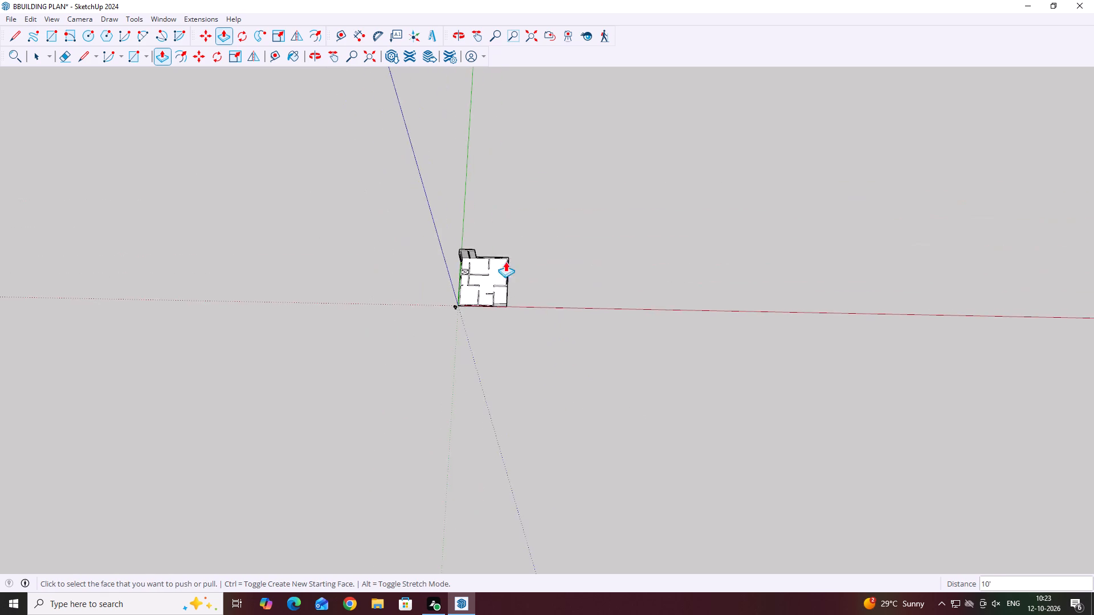
{"action": "scroll", "coordinate": [505, 261], "scroll_direction": "up", "scroll_amount": 20}
{"action": "scroll", "coordinate": [505, 261], "scroll_direction": "up", "scroll_amount": 5}
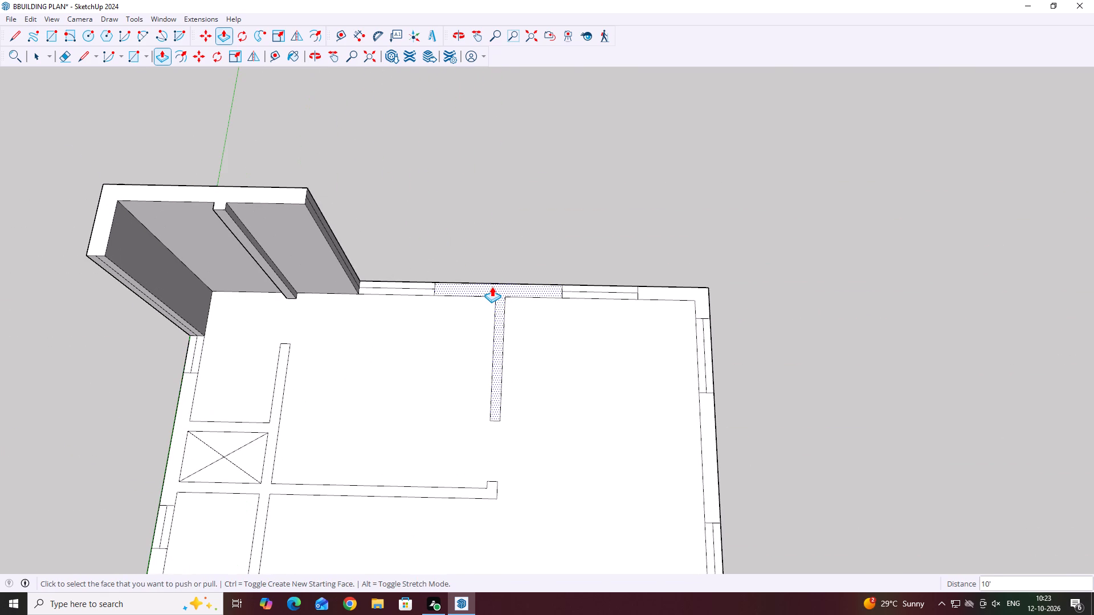
{"action": "double_click", "coordinate": [492, 286]}
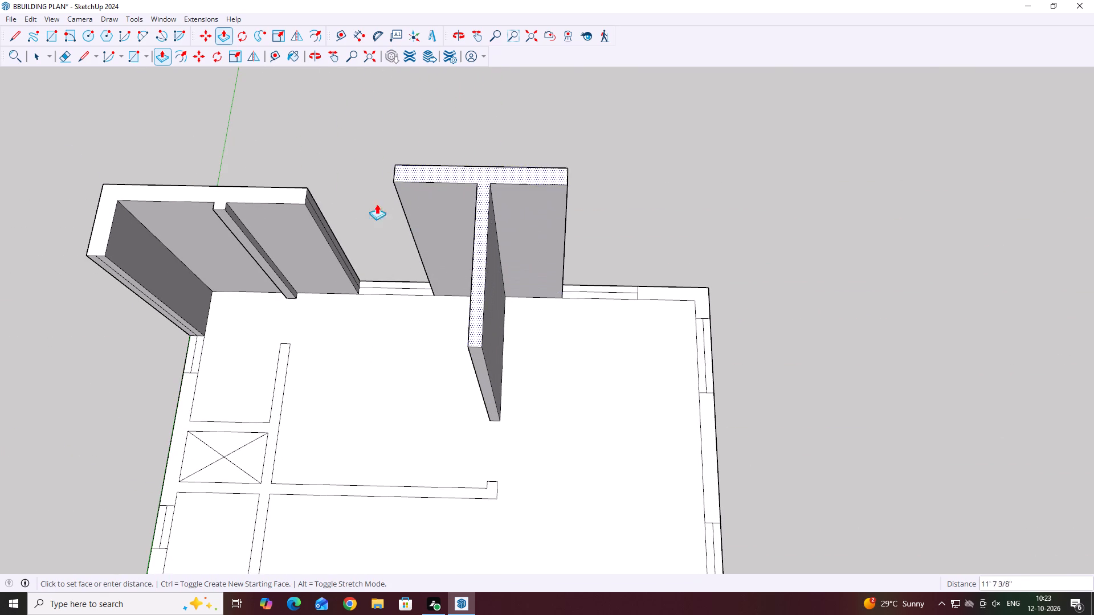
{"action": "left_click", "coordinate": [293, 194]}
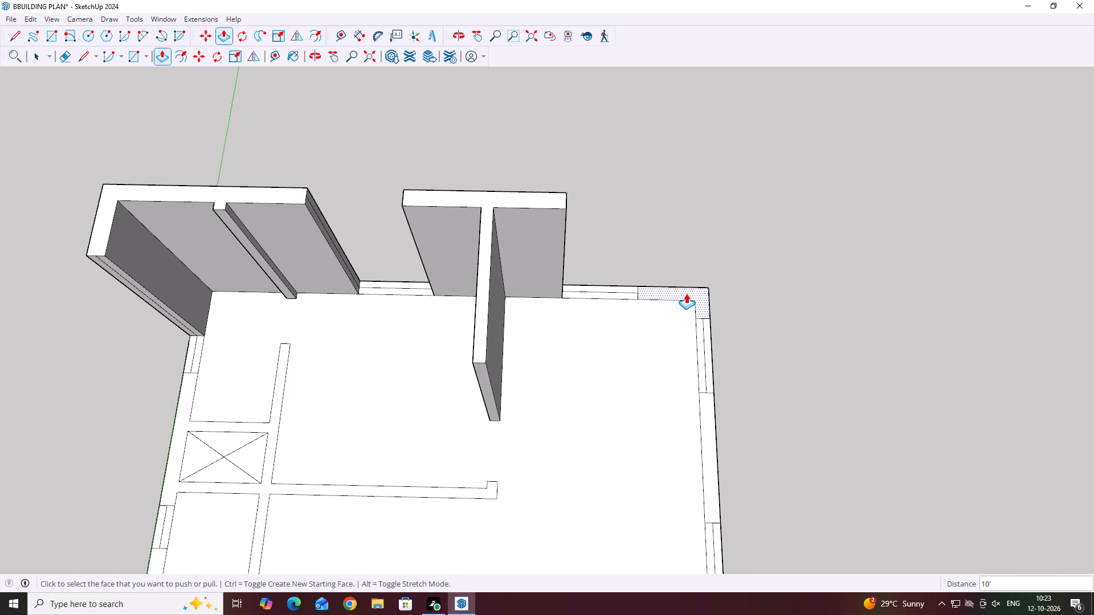
Raise the far outer corner section of the large room and the side wall between its two windows to 10'.
{"action": "double_click", "coordinate": [686, 293]}
{"action": "scroll", "coordinate": [677, 296], "scroll_direction": "down", "scroll_amount": 6}
{"action": "scroll", "coordinate": [692, 386], "scroll_direction": "up", "scroll_amount": 4}
{"action": "double_click", "coordinate": [692, 383]}
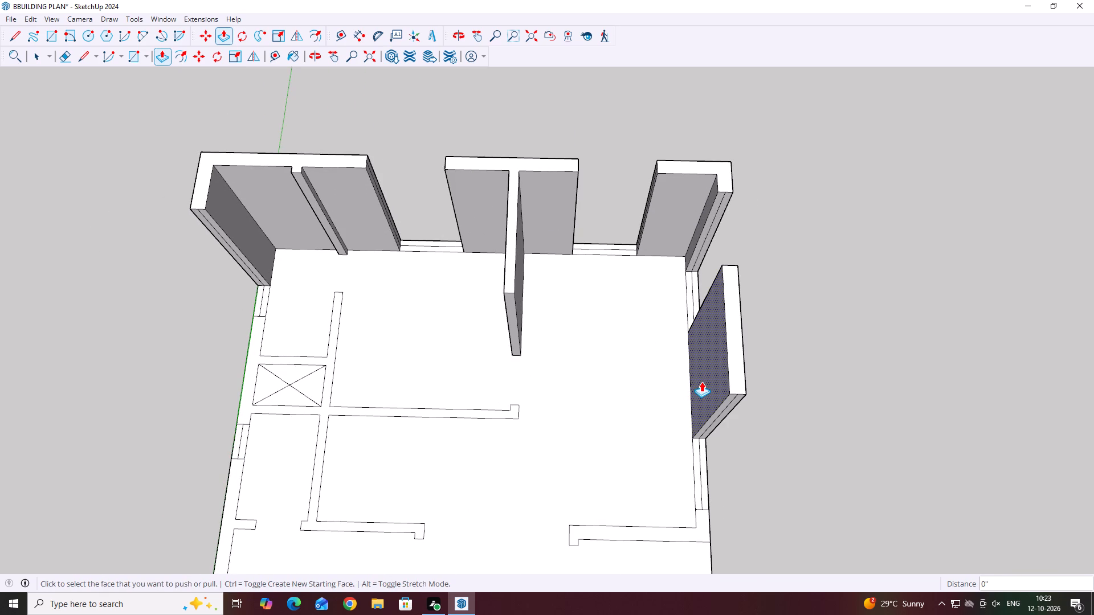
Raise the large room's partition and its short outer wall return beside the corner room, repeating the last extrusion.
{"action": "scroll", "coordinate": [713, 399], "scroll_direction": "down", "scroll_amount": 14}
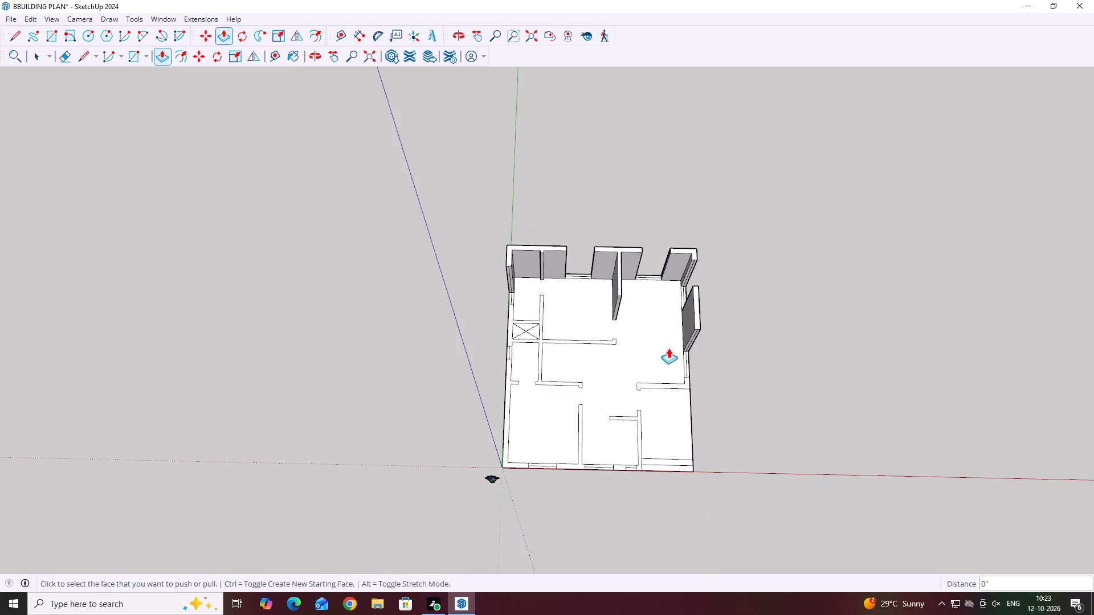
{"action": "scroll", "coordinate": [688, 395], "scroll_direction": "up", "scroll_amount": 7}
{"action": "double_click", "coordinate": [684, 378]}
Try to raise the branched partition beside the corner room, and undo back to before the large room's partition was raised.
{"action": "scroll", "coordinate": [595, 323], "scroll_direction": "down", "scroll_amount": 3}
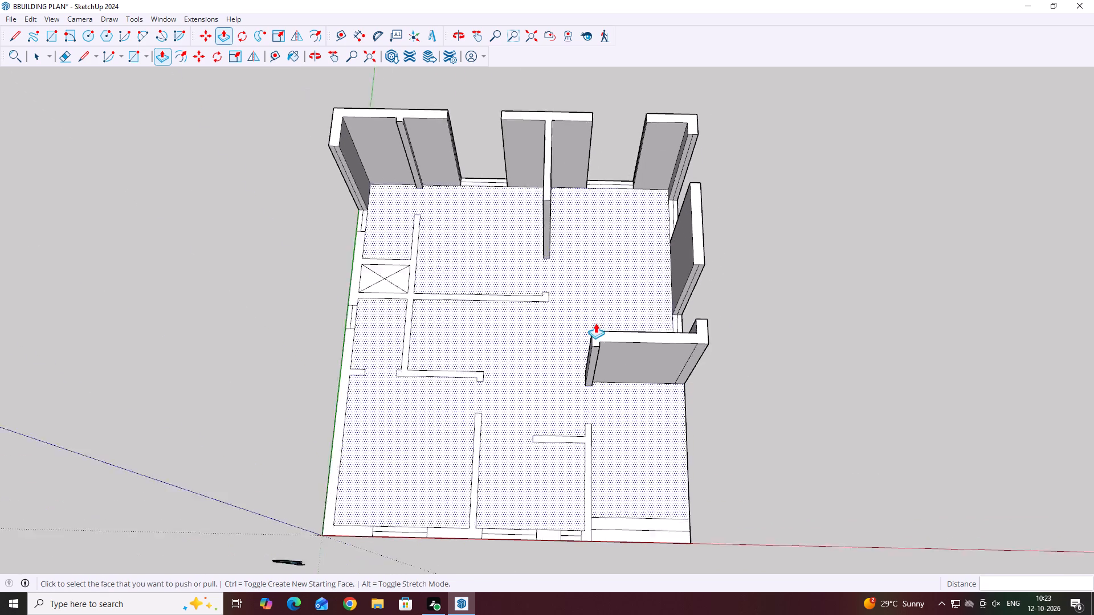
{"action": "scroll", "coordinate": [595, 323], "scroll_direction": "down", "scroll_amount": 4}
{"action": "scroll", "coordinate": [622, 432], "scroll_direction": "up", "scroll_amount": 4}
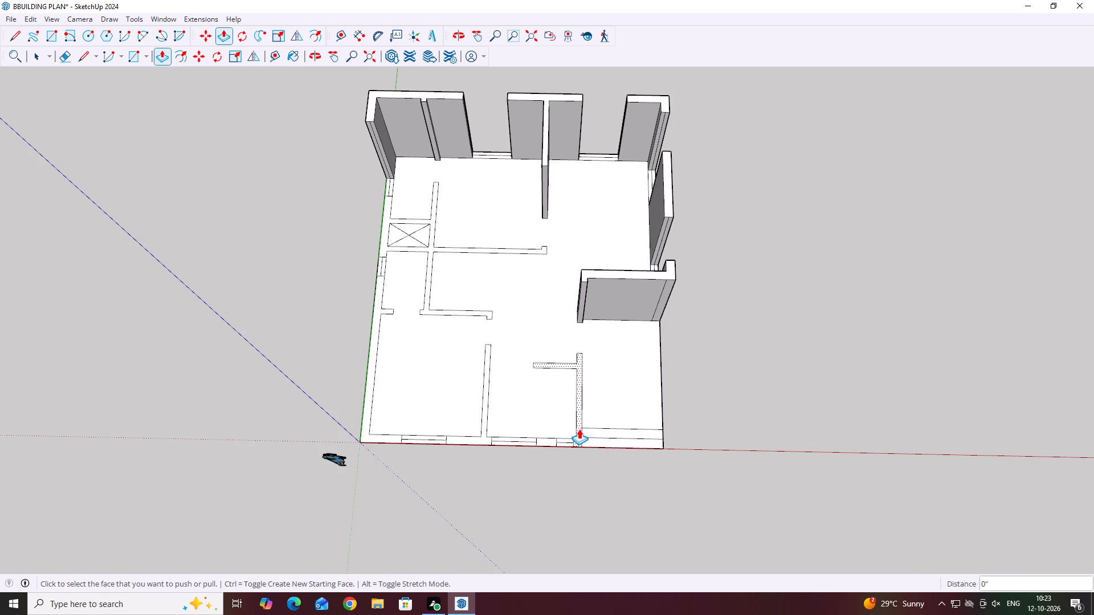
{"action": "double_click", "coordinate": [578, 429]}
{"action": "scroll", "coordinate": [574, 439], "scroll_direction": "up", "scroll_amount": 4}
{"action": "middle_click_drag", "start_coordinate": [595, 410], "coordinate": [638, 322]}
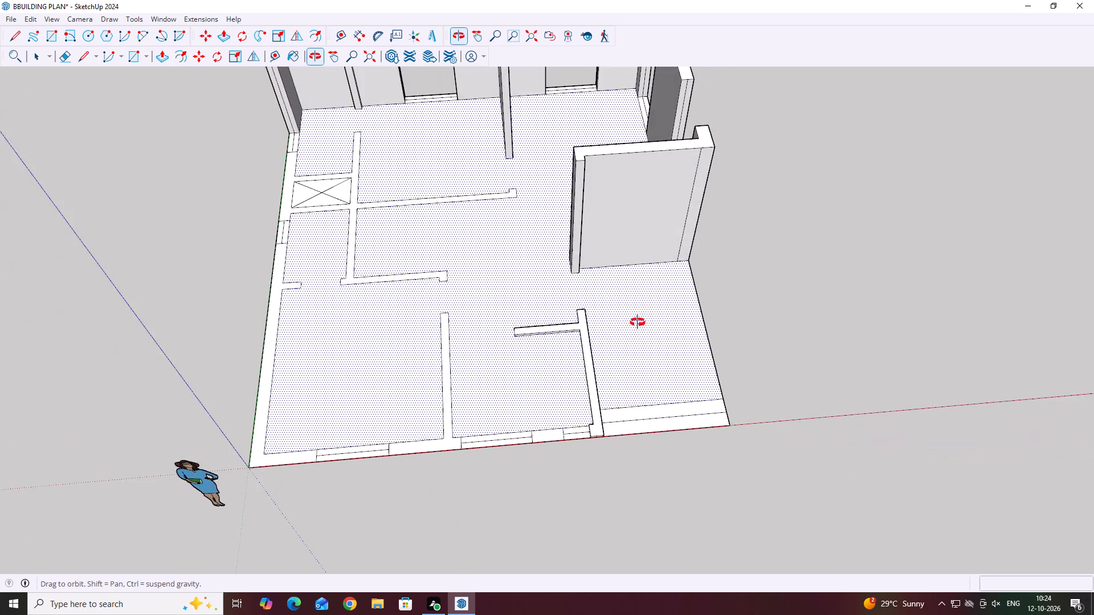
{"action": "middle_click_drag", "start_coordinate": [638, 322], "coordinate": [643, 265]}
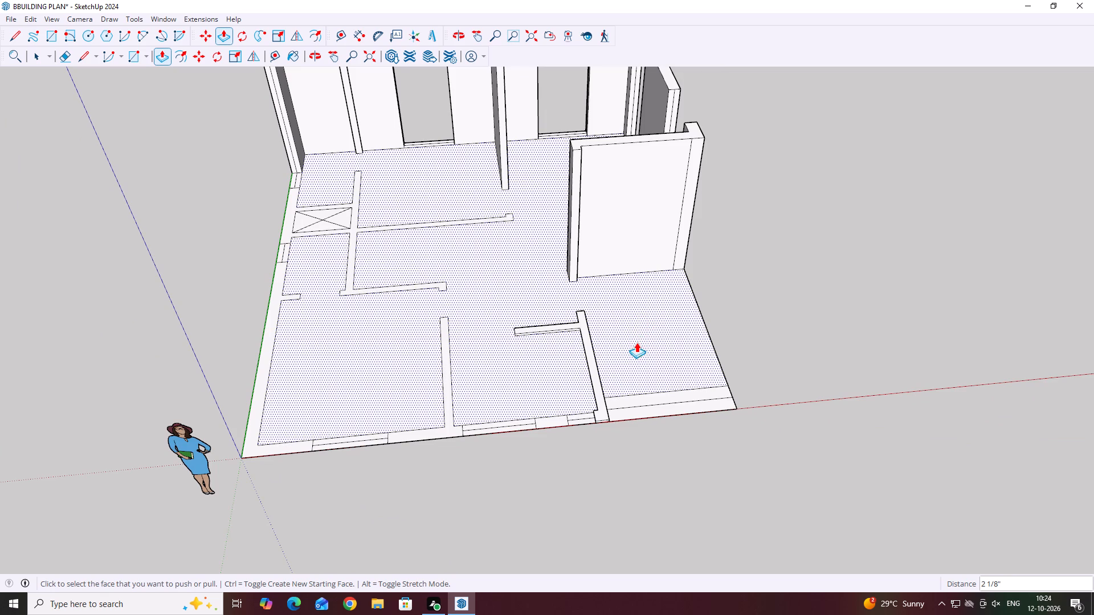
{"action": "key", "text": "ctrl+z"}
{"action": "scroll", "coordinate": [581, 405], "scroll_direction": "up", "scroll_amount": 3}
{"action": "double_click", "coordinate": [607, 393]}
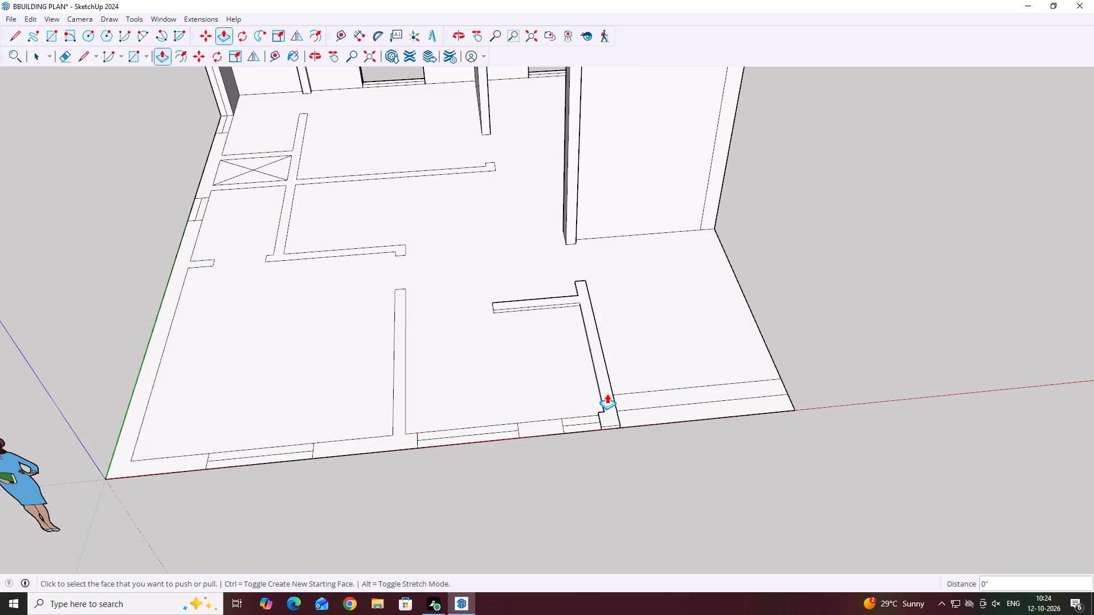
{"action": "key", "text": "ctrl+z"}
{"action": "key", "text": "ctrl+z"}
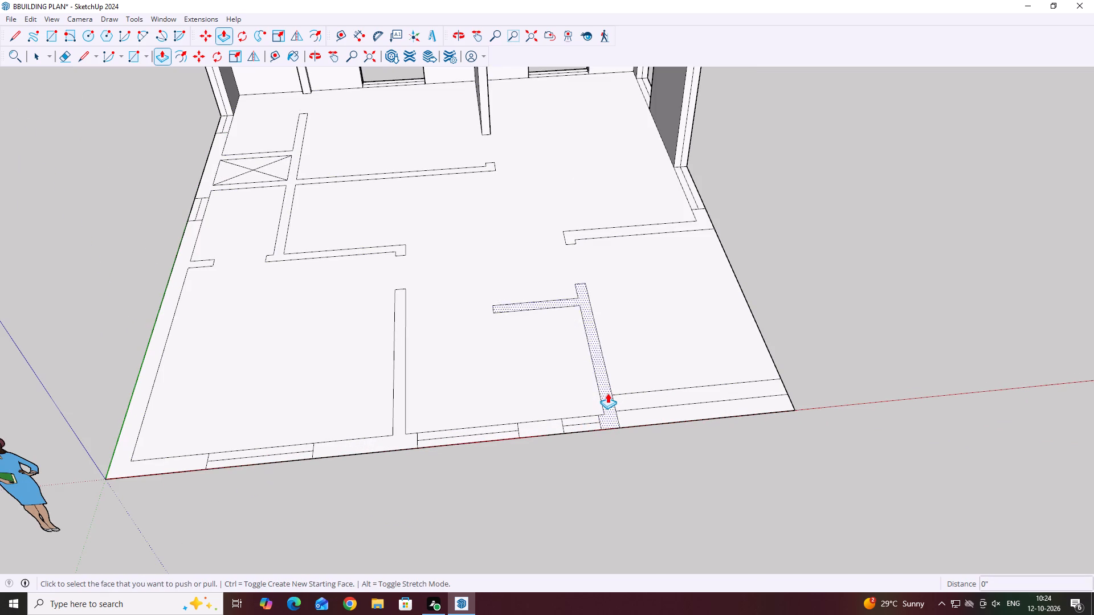
Raise the large room's partition next to the corner room level with the top of the neighbouring walls.
{"action": "double_click", "coordinate": [709, 218]}
{"action": "key", "text": "ctrl+z"}
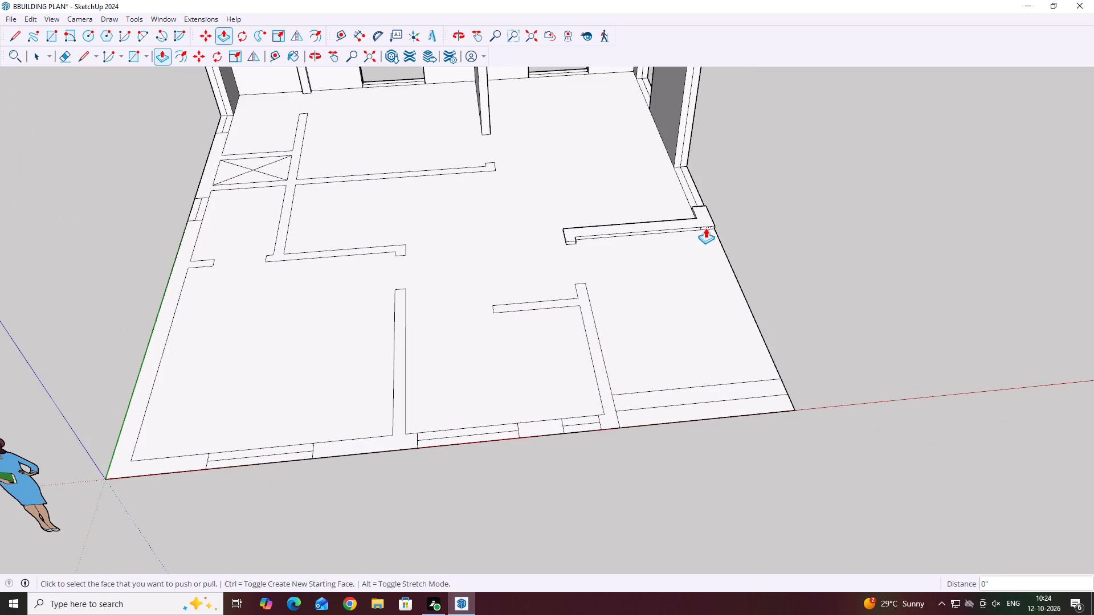
{"action": "left_click", "coordinate": [702, 219]}
{"action": "scroll", "coordinate": [711, 223], "scroll_direction": "down", "scroll_amount": 8}
{"action": "scroll", "coordinate": [711, 117], "scroll_direction": "down", "scroll_amount": 1}
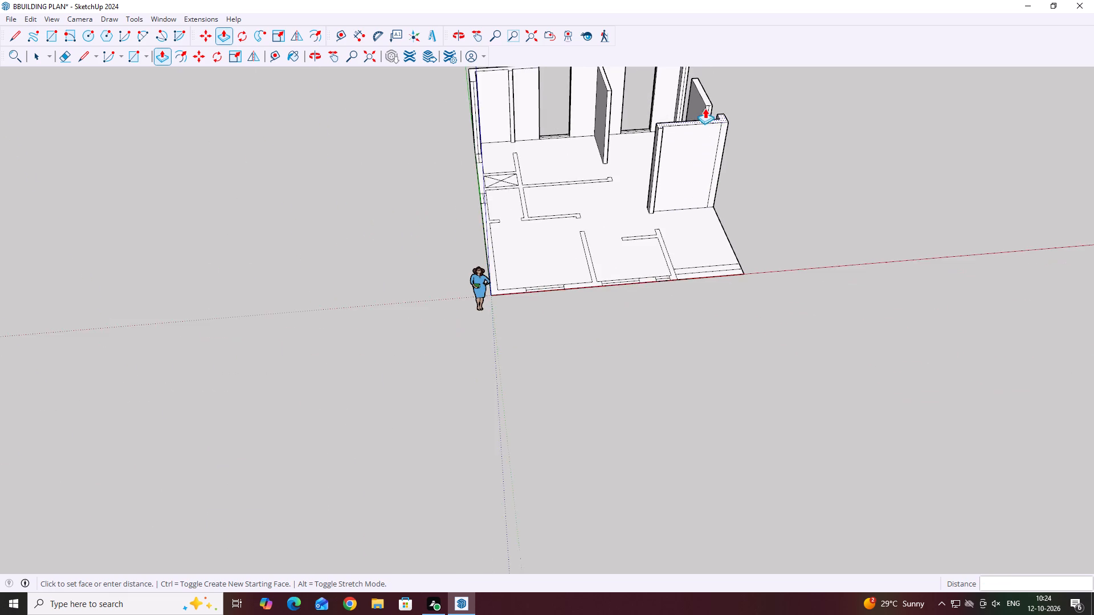
{"action": "scroll", "coordinate": [699, 84], "scroll_direction": "up", "scroll_amount": 3}
{"action": "left_click", "coordinate": [703, 83]}
Raise the branched partition beside the corner room and the pier between the middle room's two windows by the same distance.
{"action": "scroll", "coordinate": [655, 292], "scroll_direction": "up", "scroll_amount": 3}
{"action": "double_click", "coordinate": [660, 292]}
{"action": "scroll", "coordinate": [628, 325], "scroll_direction": "up", "scroll_amount": 4}
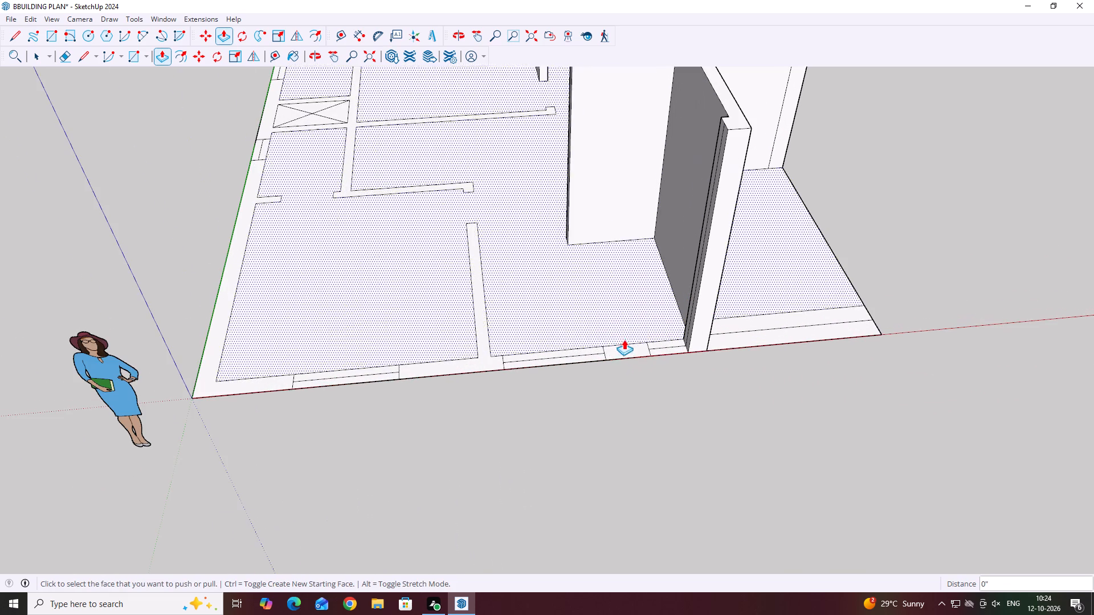
{"action": "double_click", "coordinate": [625, 346]}
Raise the T-shaped wall section on the red axis, including the middle room's partition, level with the adjacent pier's top.
{"action": "middle_click_drag", "start_coordinate": [623, 345], "coordinate": [586, 380]}
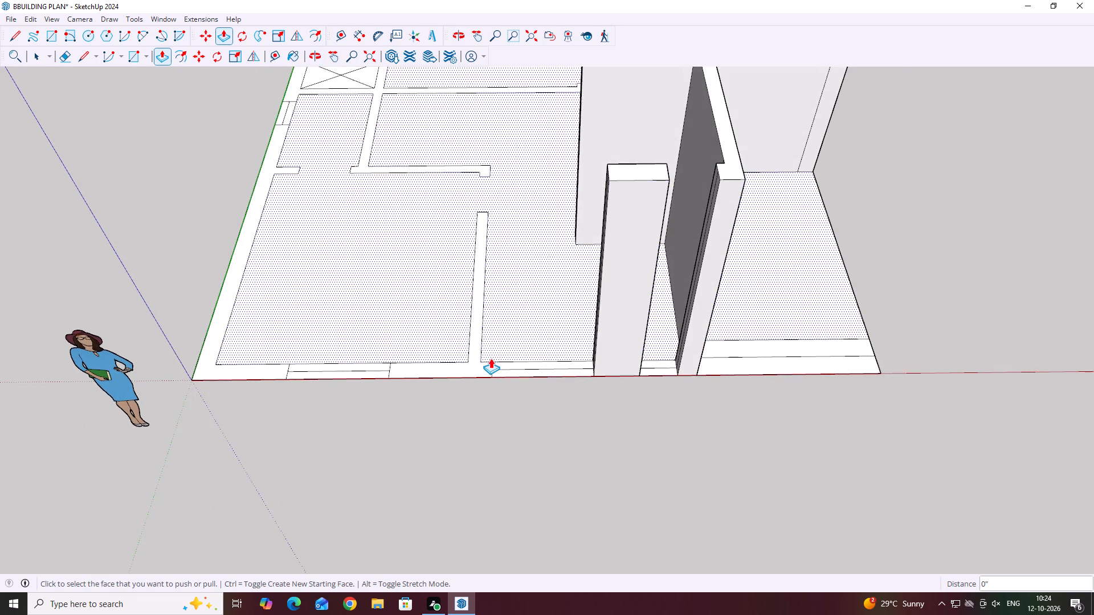
{"action": "scroll", "coordinate": [484, 359], "scroll_direction": "up", "scroll_amount": 3}
{"action": "double_click", "coordinate": [472, 368]}
{"action": "left_click", "coordinate": [476, 371]}
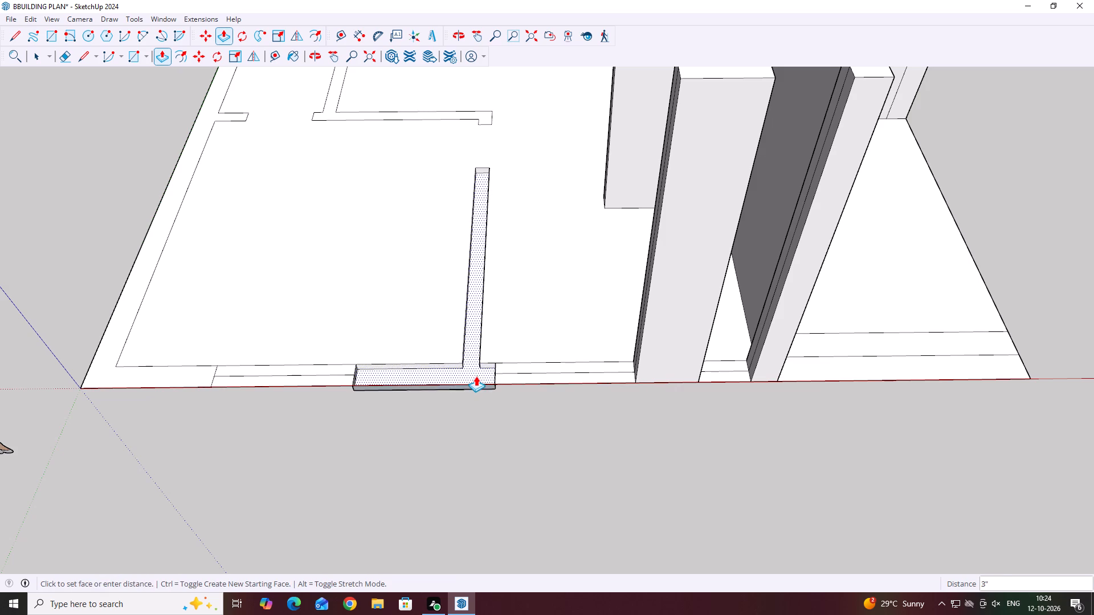
{"action": "middle_click_drag", "start_coordinate": [473, 371], "coordinate": [507, 222]}
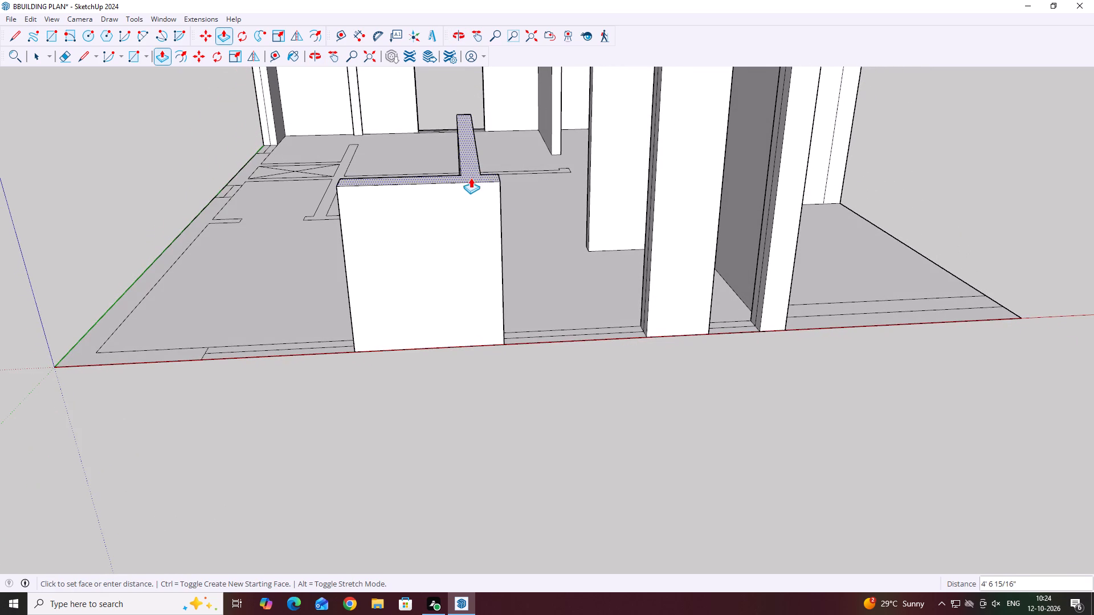
{"action": "scroll", "coordinate": [474, 157], "scroll_direction": "down", "scroll_amount": 10}
{"action": "middle_click_drag", "start_coordinate": [512, 146], "coordinate": [440, 278]}
{"action": "scroll", "coordinate": [451, 288], "scroll_direction": "down", "scroll_amount": 2}
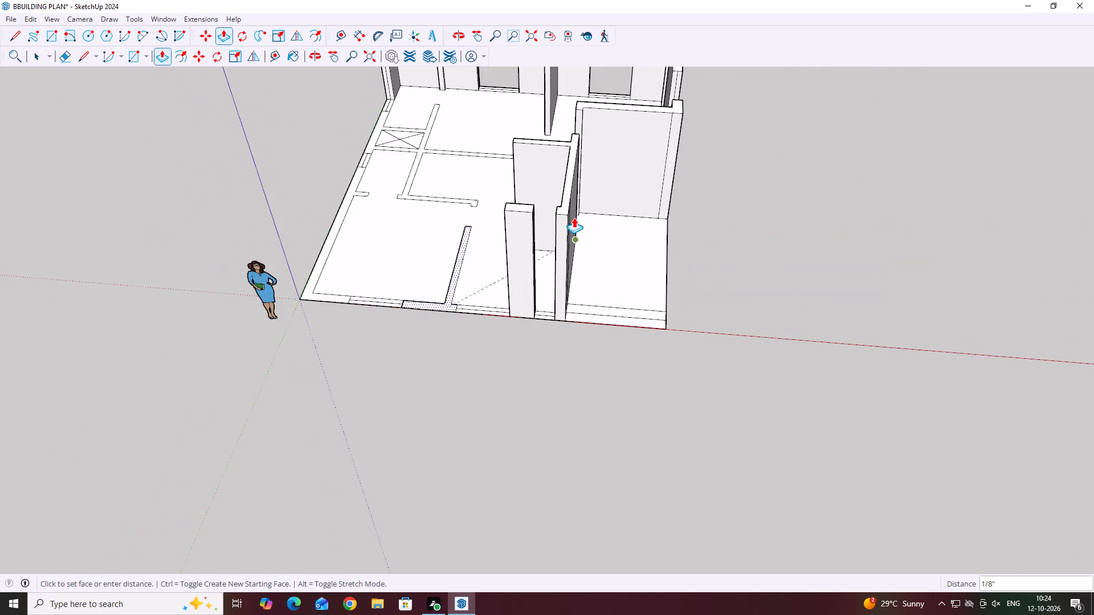
{"action": "left_click", "coordinate": [531, 203]}
Raise the outer corner wall section at the origin, along the green axis, by repeating the last extrusion distance.
{"action": "scroll", "coordinate": [589, 285], "scroll_direction": "down", "scroll_amount": 6}
{"action": "middle_click_drag", "start_coordinate": [411, 236], "coordinate": [470, 302]}
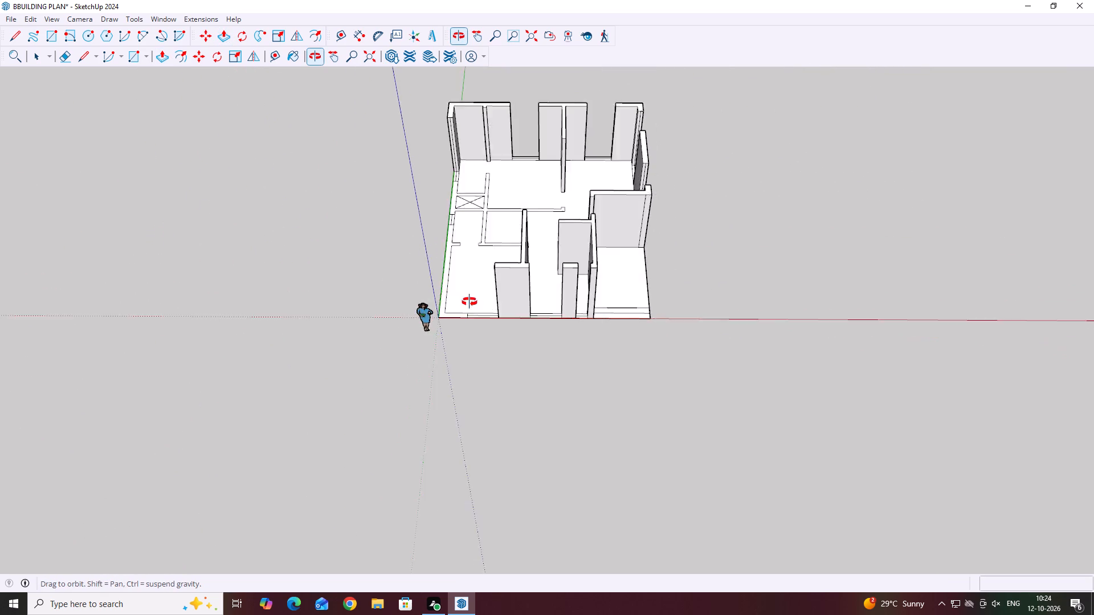
{"action": "middle_click_drag", "start_coordinate": [470, 302], "coordinate": [537, 367]}
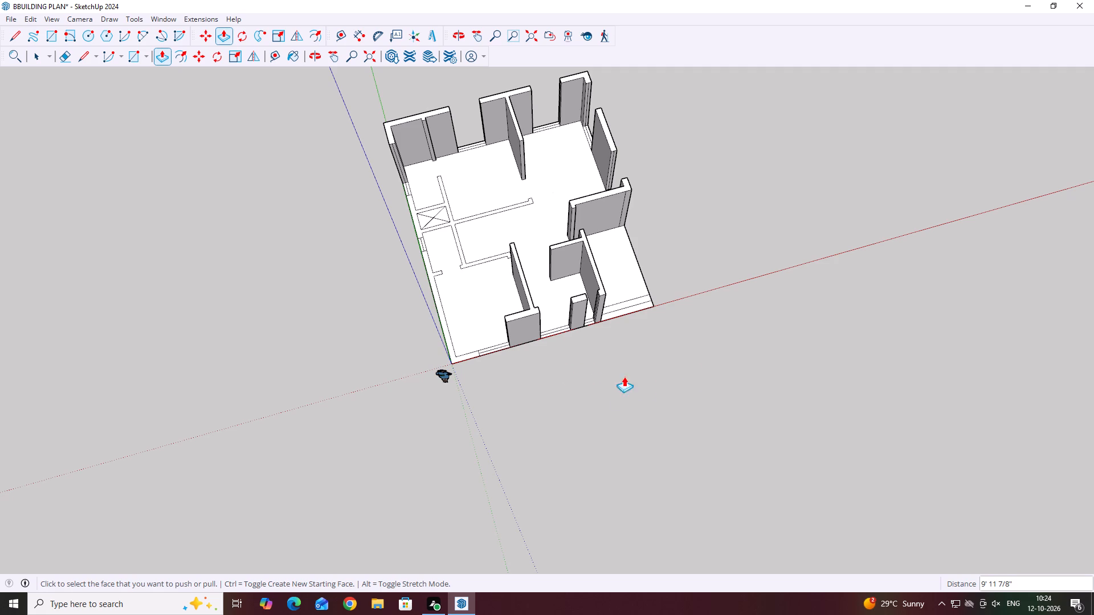
{"action": "scroll", "coordinate": [471, 351], "scroll_direction": "up", "scroll_amount": 3}
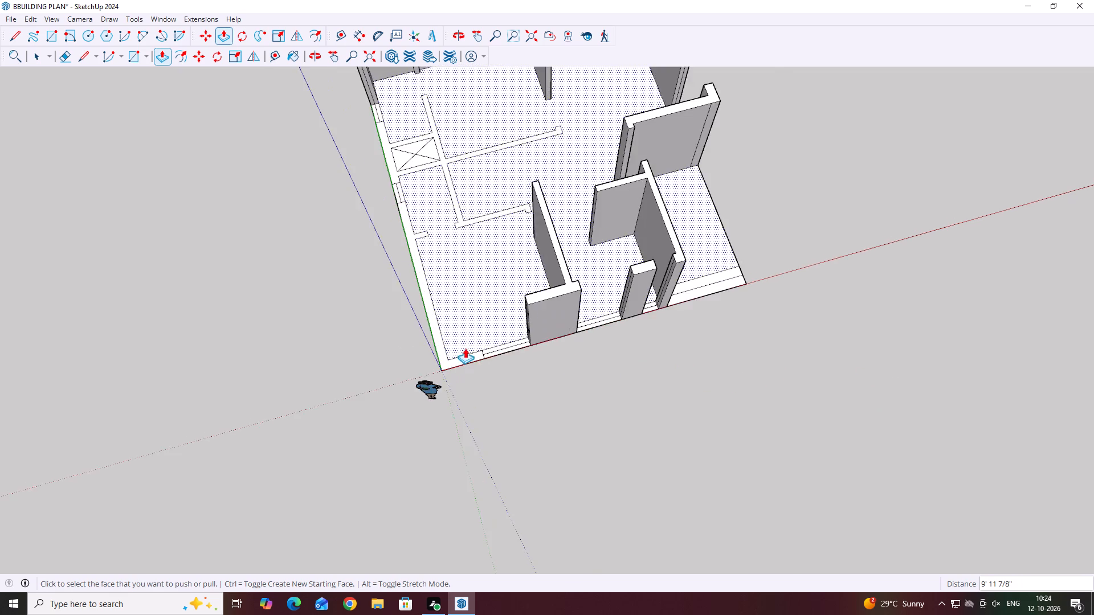
{"action": "scroll", "coordinate": [465, 348], "scroll_direction": "up", "scroll_amount": 5}
{"action": "double_click", "coordinate": [447, 367]}
{"action": "scroll", "coordinate": [474, 396], "scroll_direction": "down", "scroll_amount": 12}
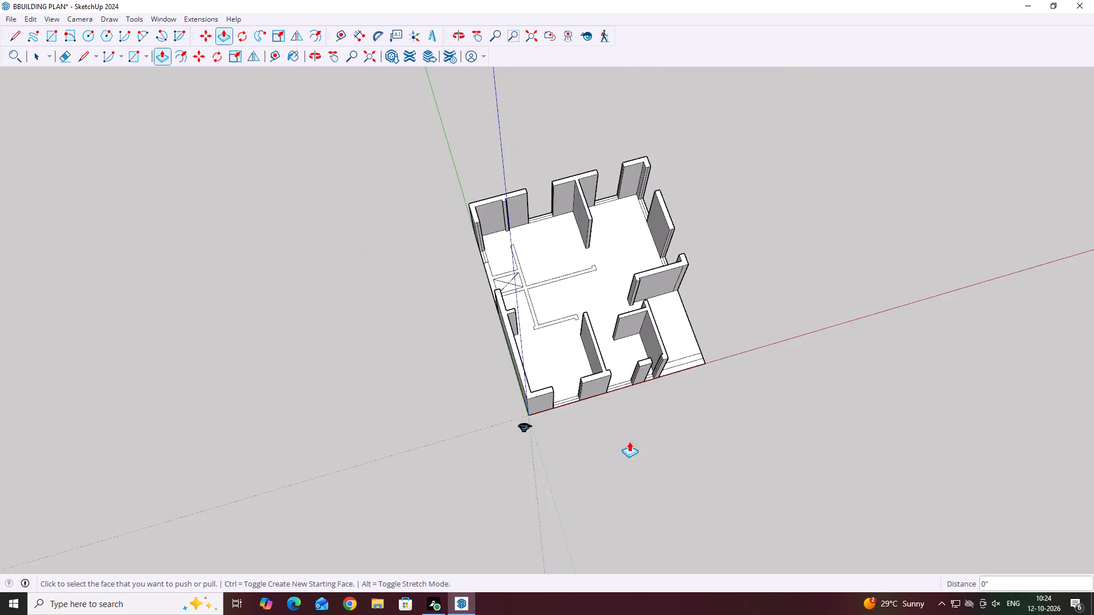
{"action": "middle_click_drag", "start_coordinate": [683, 439], "coordinate": [819, 384]}
{"action": "middle_click_drag", "start_coordinate": [381, 375], "coordinate": [658, 402]}
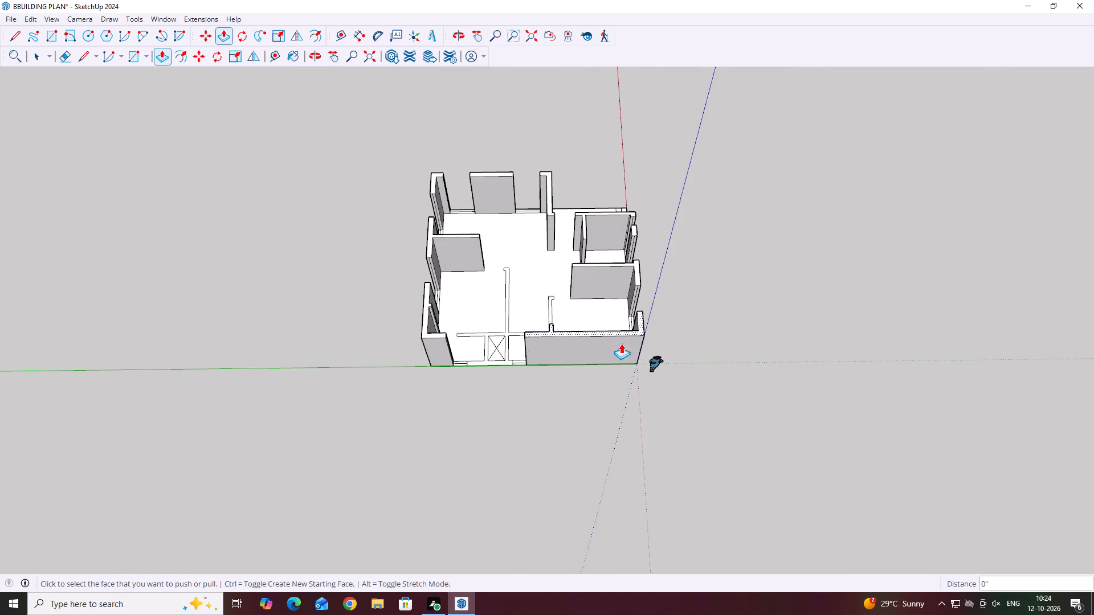
{"action": "middle_click_drag", "start_coordinate": [616, 347], "coordinate": [508, 446]}
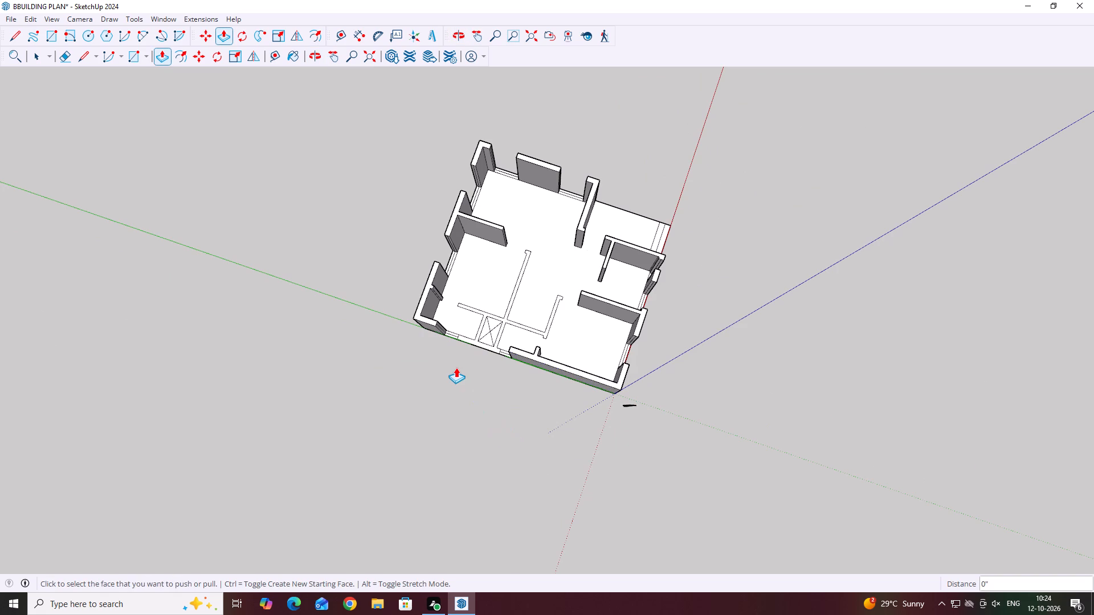
Raise the connected inner partitions around the crossed shaft, including its outer wall section, by repeating the last extrusion distance.
{"action": "scroll", "coordinate": [454, 362], "scroll_direction": "up", "scroll_amount": 3}
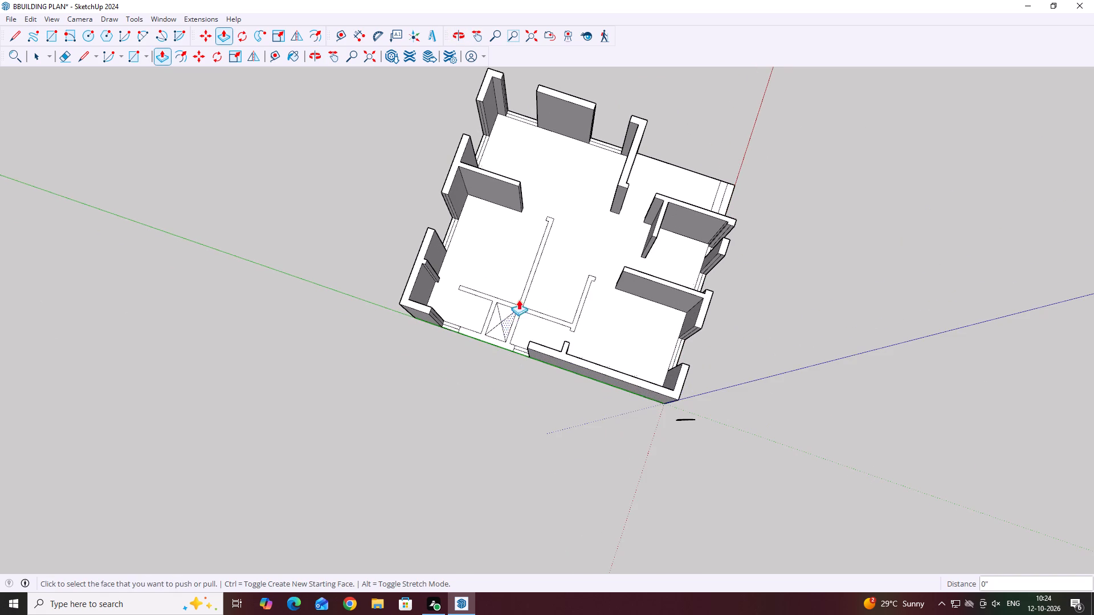
{"action": "middle_click_drag", "start_coordinate": [534, 300], "coordinate": [451, 382]}
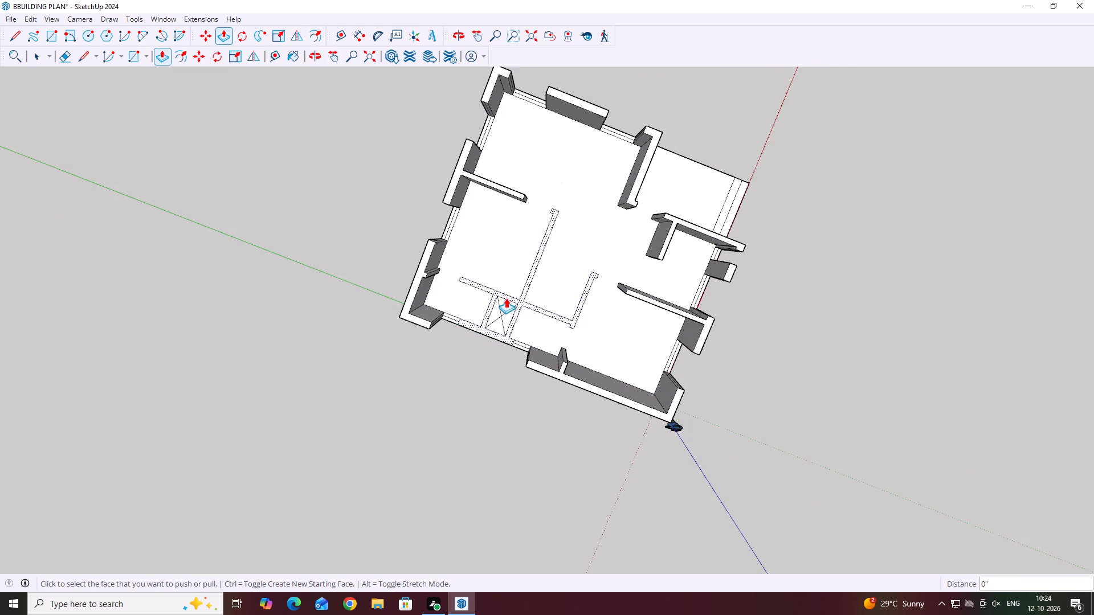
{"action": "scroll", "coordinate": [507, 298], "scroll_direction": "up", "scroll_amount": 12}
{"action": "double_click", "coordinate": [513, 309]}
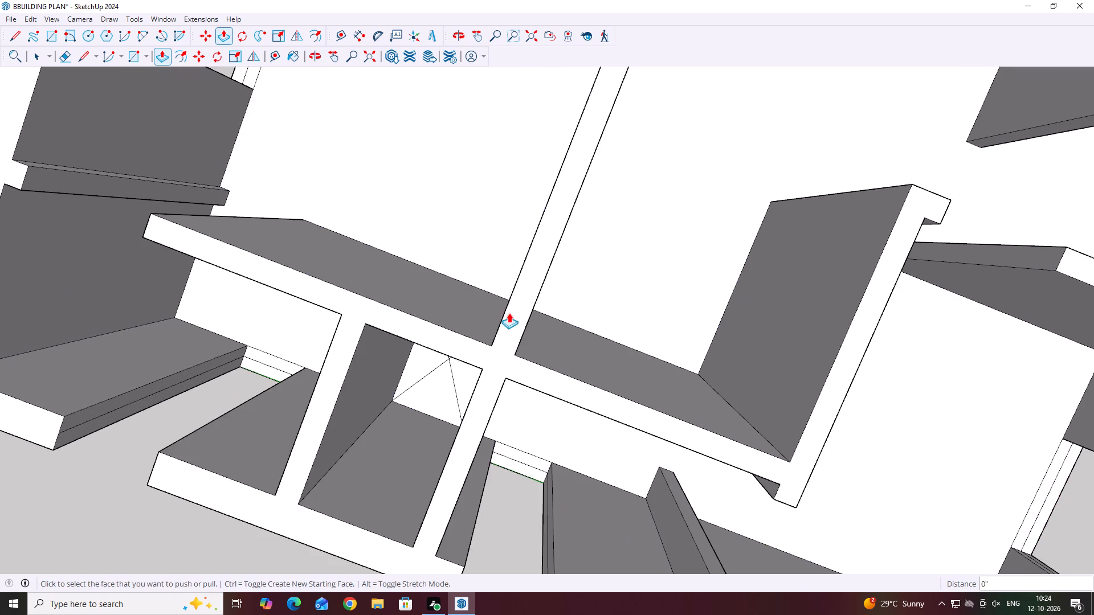
Examine the raised outer walls, inner partitions and window and door openings from all sides and from above.
{"action": "scroll", "coordinate": [509, 321], "scroll_direction": "down", "scroll_amount": 12}
{"action": "middle_click_drag", "start_coordinate": [518, 348], "coordinate": [568, 225]}
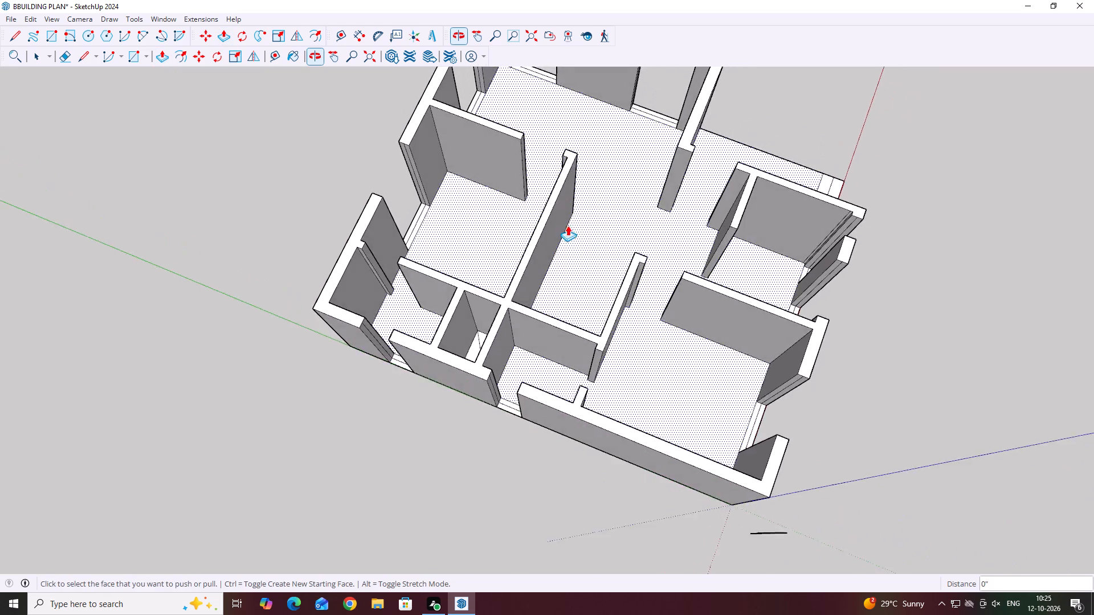
{"action": "scroll", "coordinate": [566, 232], "scroll_direction": "down", "scroll_amount": 10}
{"action": "middle_click_drag", "start_coordinate": [568, 340], "coordinate": [598, 240]}
{"action": "middle_click_drag", "start_coordinate": [633, 240], "coordinate": [397, 206]}
{"action": "middle_click_drag", "start_coordinate": [679, 297], "coordinate": [508, 339]}
{"action": "middle_click_drag", "start_coordinate": [676, 337], "coordinate": [526, 387]}
{"action": "middle_click_drag", "start_coordinate": [733, 311], "coordinate": [621, 335]}
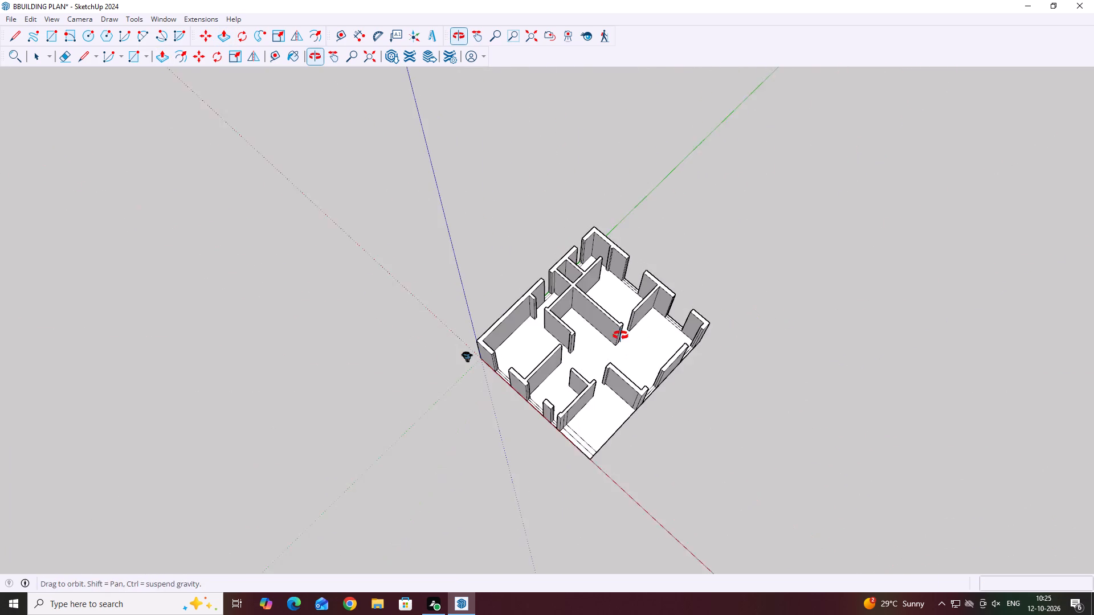
{"action": "middle_click_drag", "start_coordinate": [621, 335], "coordinate": [620, 336]}
{"action": "scroll", "coordinate": [716, 367], "scroll_direction": "up", "scroll_amount": 4}
{"action": "middle_click_drag", "start_coordinate": [667, 330], "coordinate": [565, 458]}
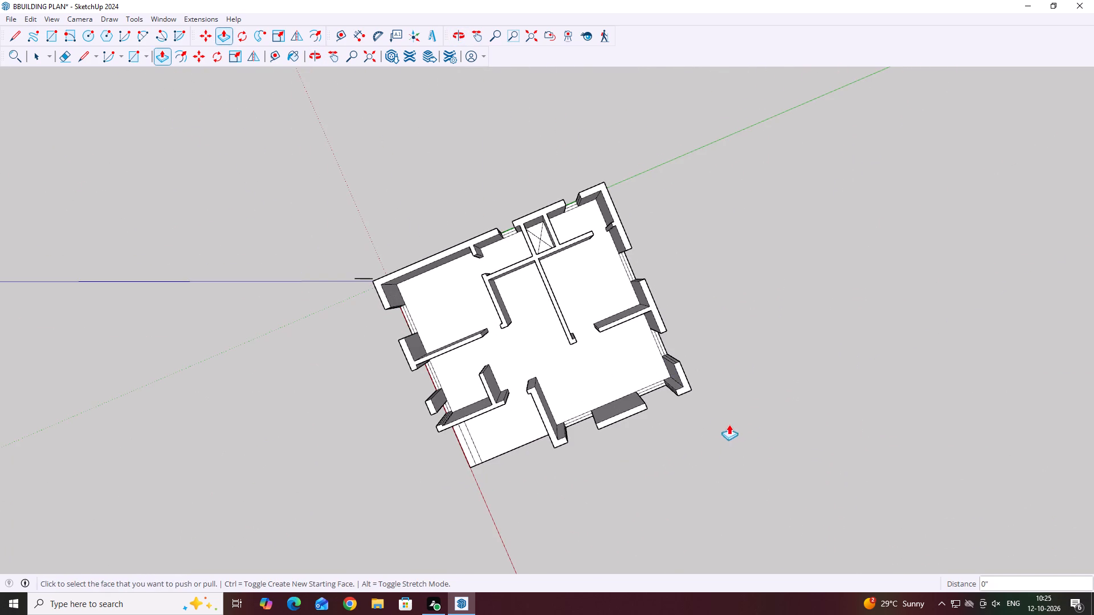
{"action": "middle_click_drag", "start_coordinate": [728, 425], "coordinate": [727, 474]}
{"action": "middle_click_drag", "start_coordinate": [666, 465], "coordinate": [770, 439]}
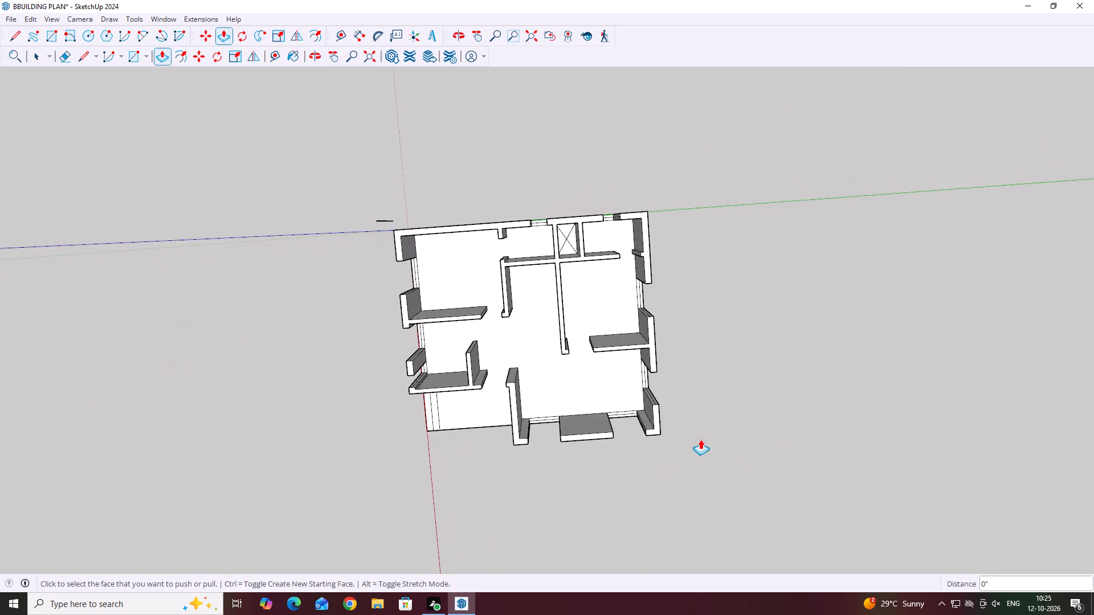
{"action": "middle_click_drag", "start_coordinate": [705, 444], "coordinate": [791, 367]}
{"action": "middle_click_drag", "start_coordinate": [654, 437], "coordinate": [789, 324]}
{"action": "middle_click_drag", "start_coordinate": [648, 419], "coordinate": [790, 404]}
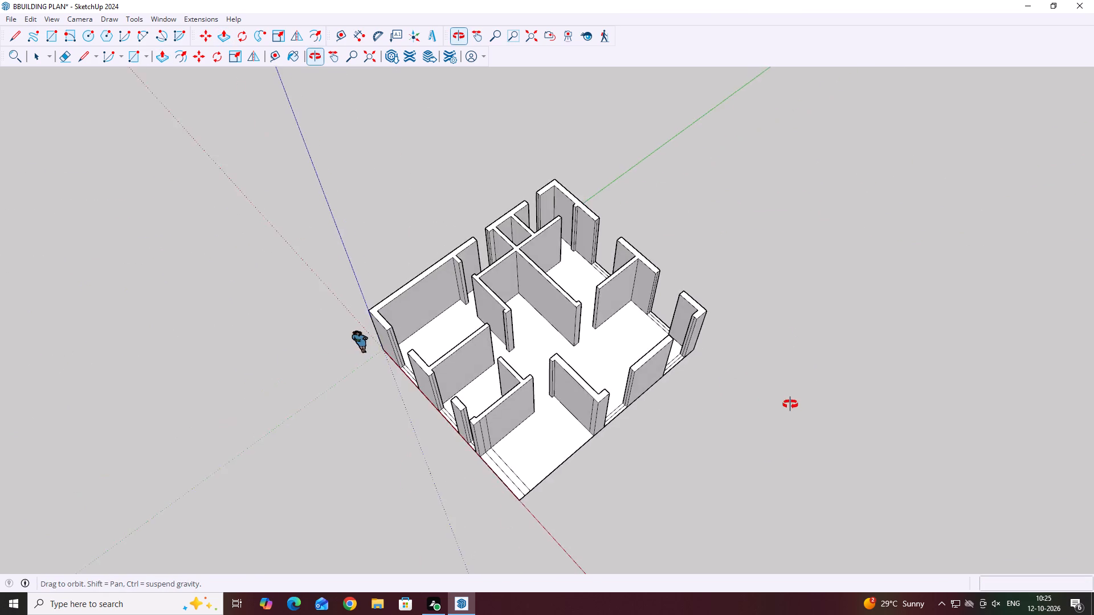
{"action": "middle_click_drag", "start_coordinate": [790, 404], "coordinate": [864, 341]}
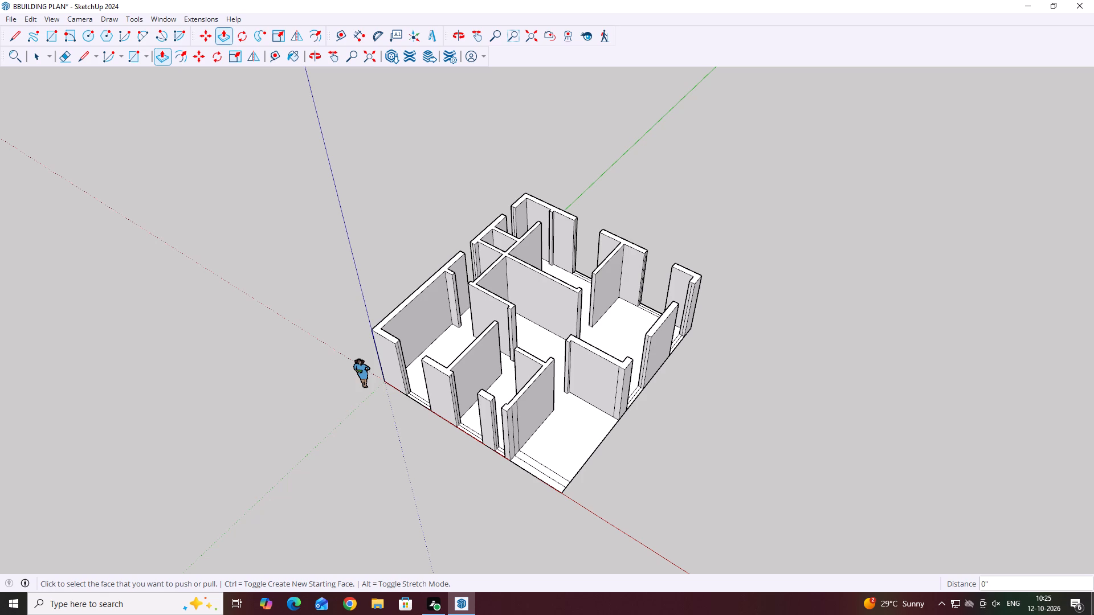
{"action": "middle_click_drag", "start_coordinate": [519, 363], "coordinate": [586, 443]}
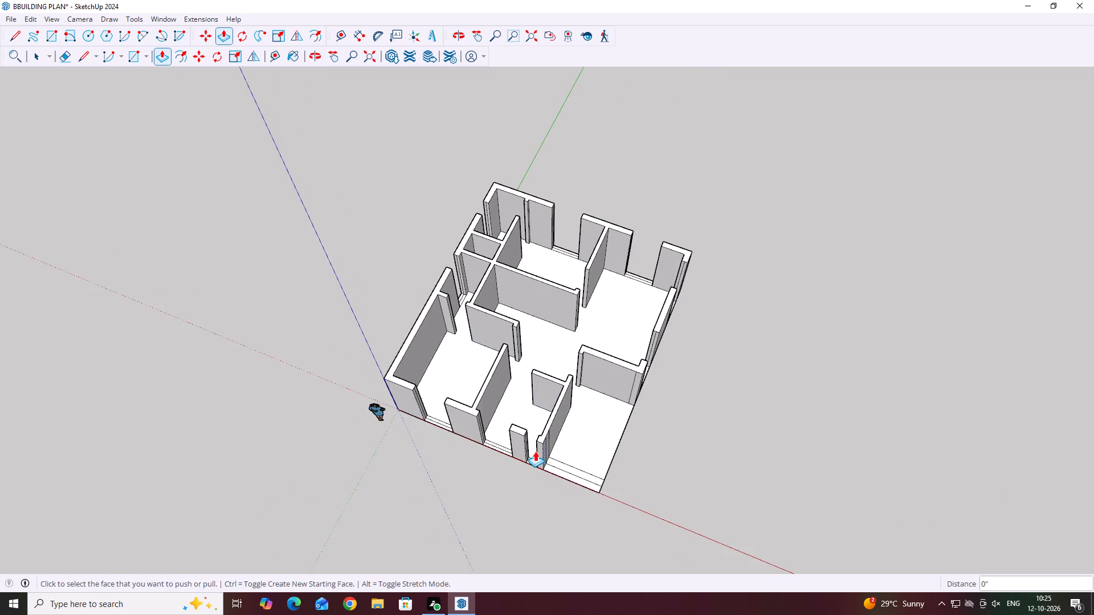
{"action": "scroll", "coordinate": [489, 452], "scroll_direction": "up", "scroll_amount": 4}
{"action": "middle_click_drag", "start_coordinate": [478, 368], "coordinate": [668, 491]}
{"action": "middle_click_drag", "start_coordinate": [585, 193], "coordinate": [533, 238]}
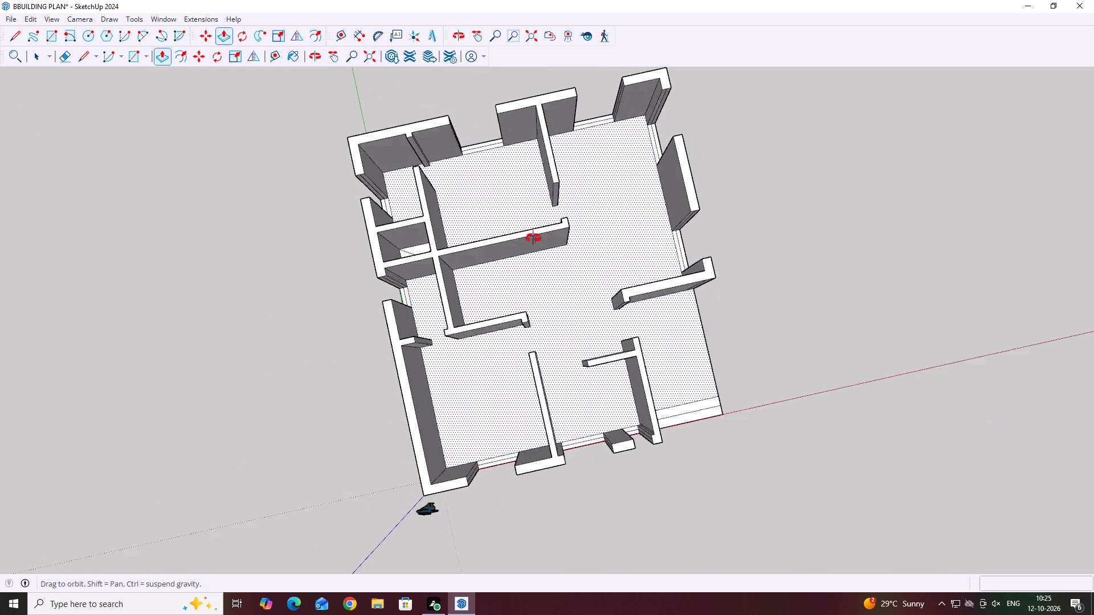
{"action": "middle_click_drag", "start_coordinate": [533, 238], "coordinate": [455, 240]}
{"action": "middle_click_drag", "start_coordinate": [653, 223], "coordinate": [547, 177]}
{"action": "middle_click_drag", "start_coordinate": [460, 341], "coordinate": [472, 277]}
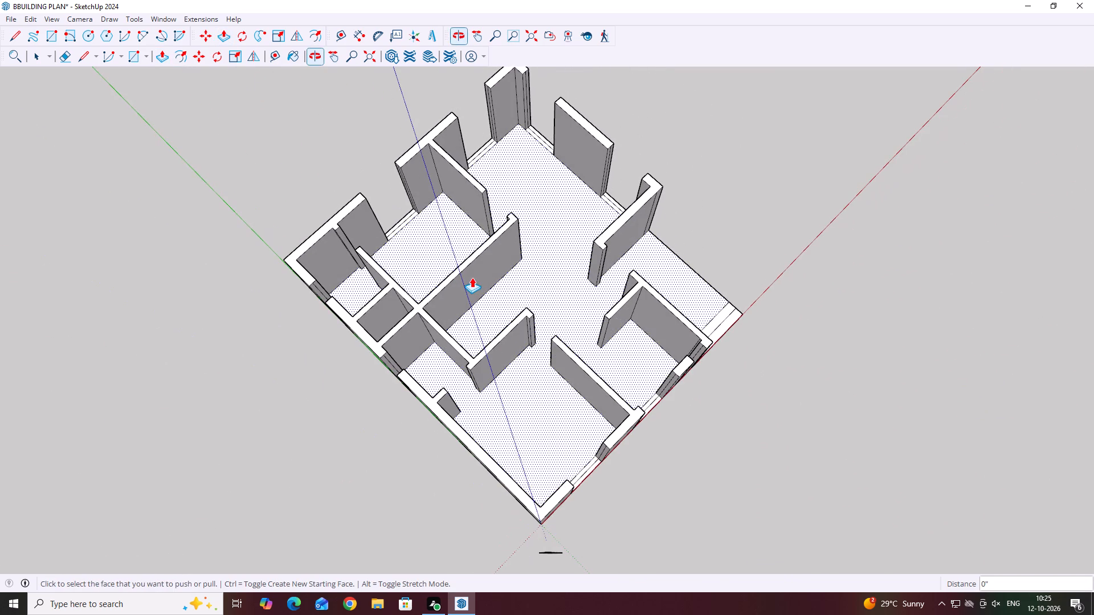
{"action": "middle_click_drag", "start_coordinate": [348, 350], "coordinate": [361, 203]}
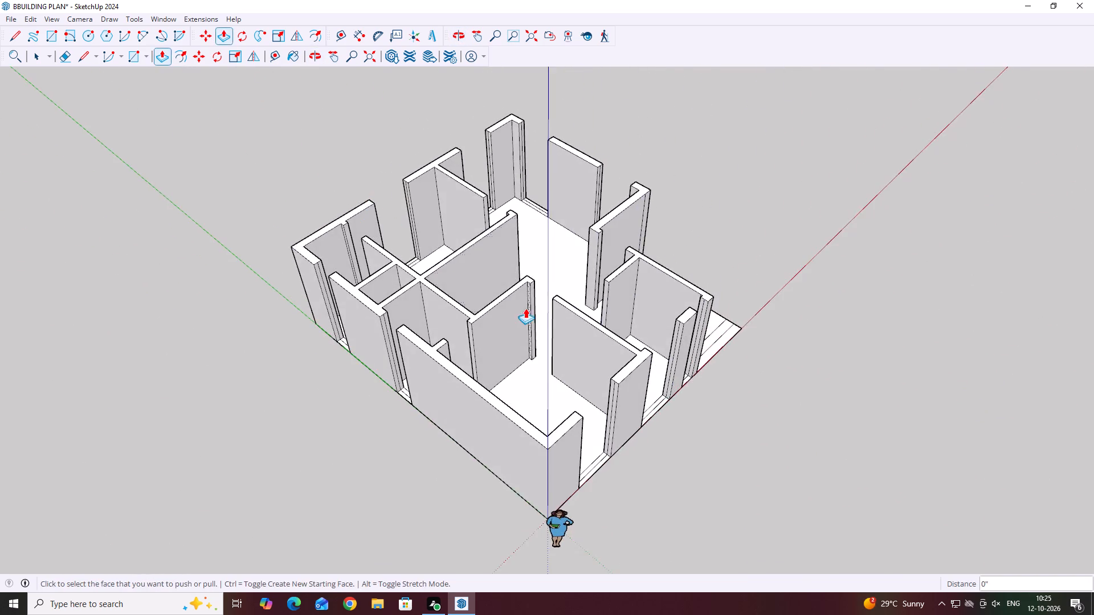
{"action": "middle_click_drag", "start_coordinate": [508, 322], "coordinate": [299, 342]}
{"action": "middle_click_drag", "start_coordinate": [480, 236], "coordinate": [426, 411]}
{"action": "middle_click_drag", "start_coordinate": [448, 229], "coordinate": [385, 337]}
{"action": "scroll", "coordinate": [407, 234], "scroll_direction": "up", "scroll_amount": 7}
{"action": "middle_click_drag", "start_coordinate": [430, 297], "coordinate": [530, 174]}
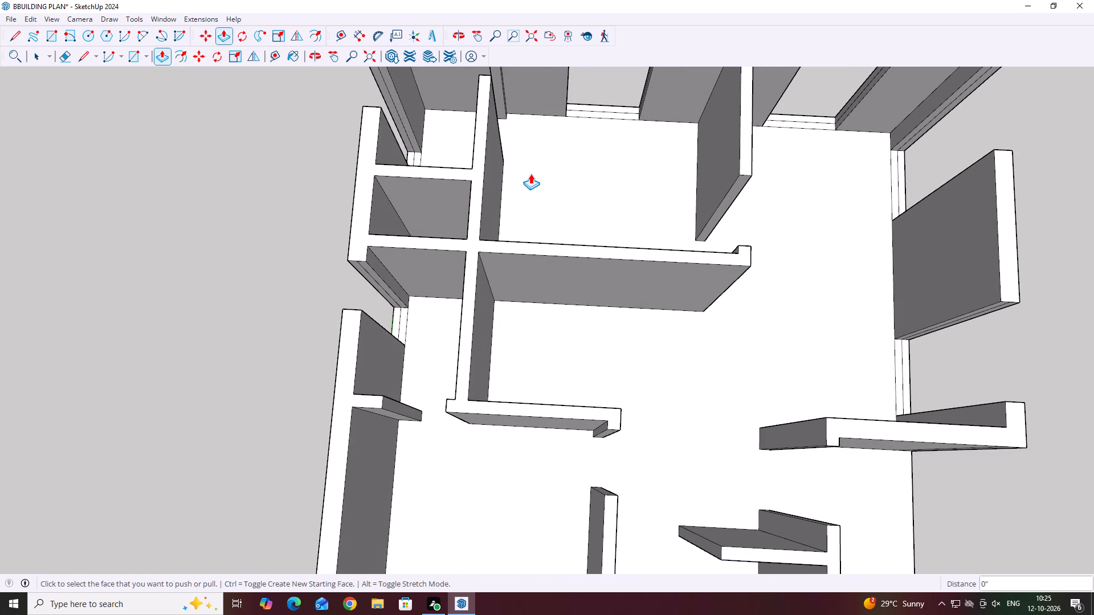
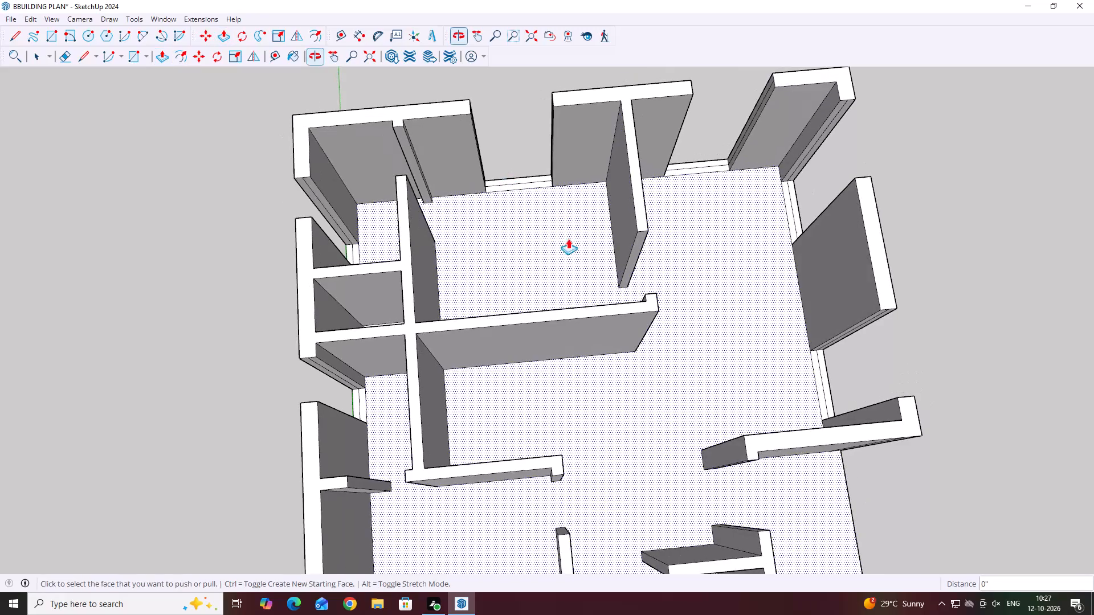
Erase the stray vertical line on the corner room's wall end at the window opening on the green-axis side.
{"action": "middle_click_drag", "start_coordinate": [568, 239], "coordinate": [516, 227]}
{"action": "key", "text": "space"}
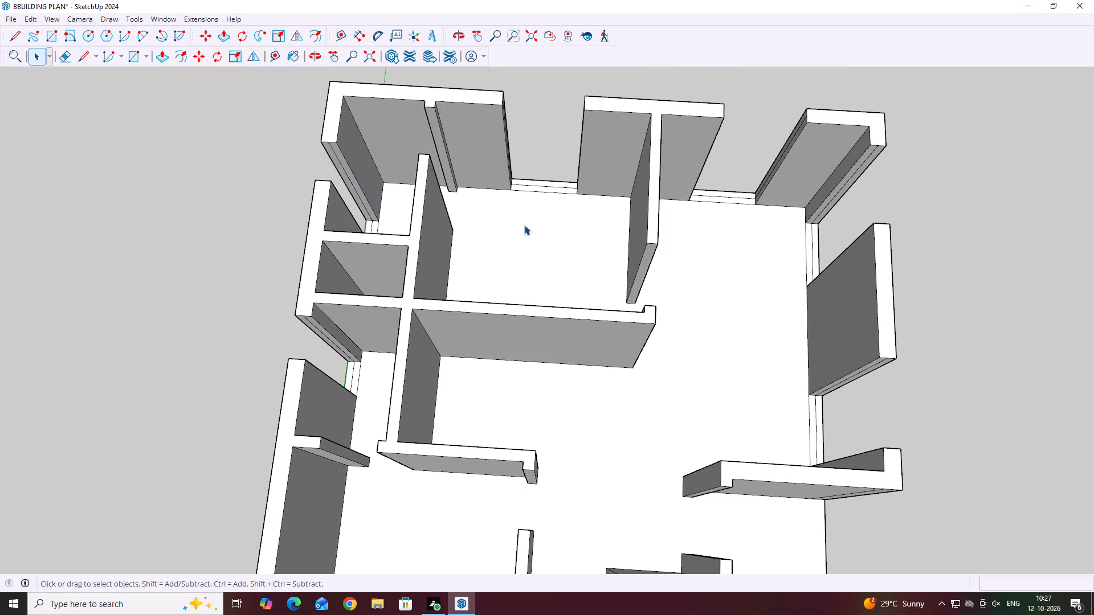
{"action": "scroll", "coordinate": [338, 143], "scroll_direction": "up", "scroll_amount": 8}
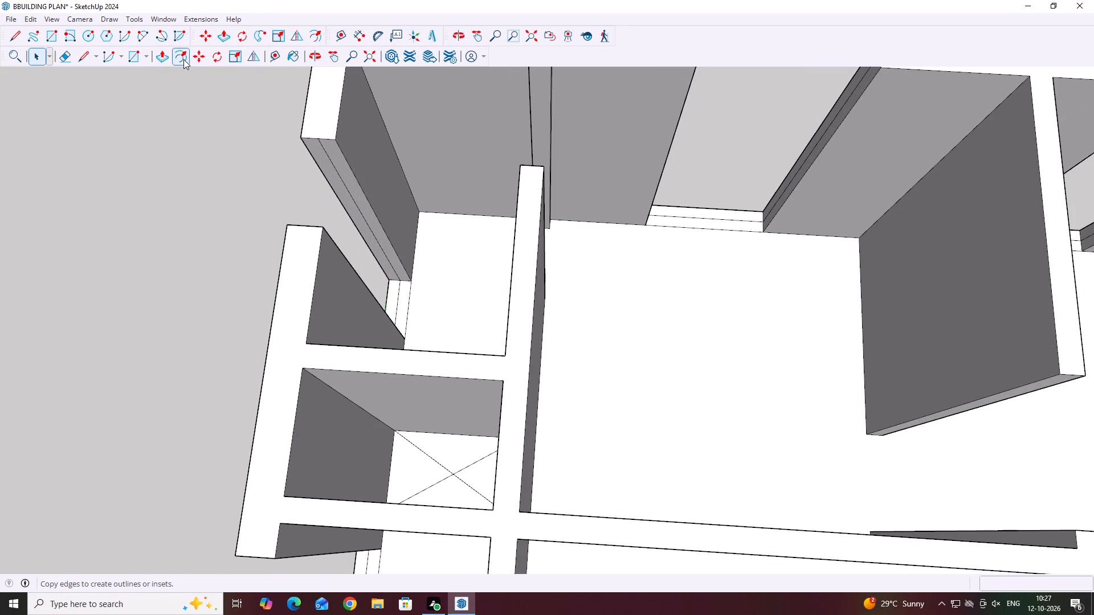
{"action": "left_click", "coordinate": [63, 54]}
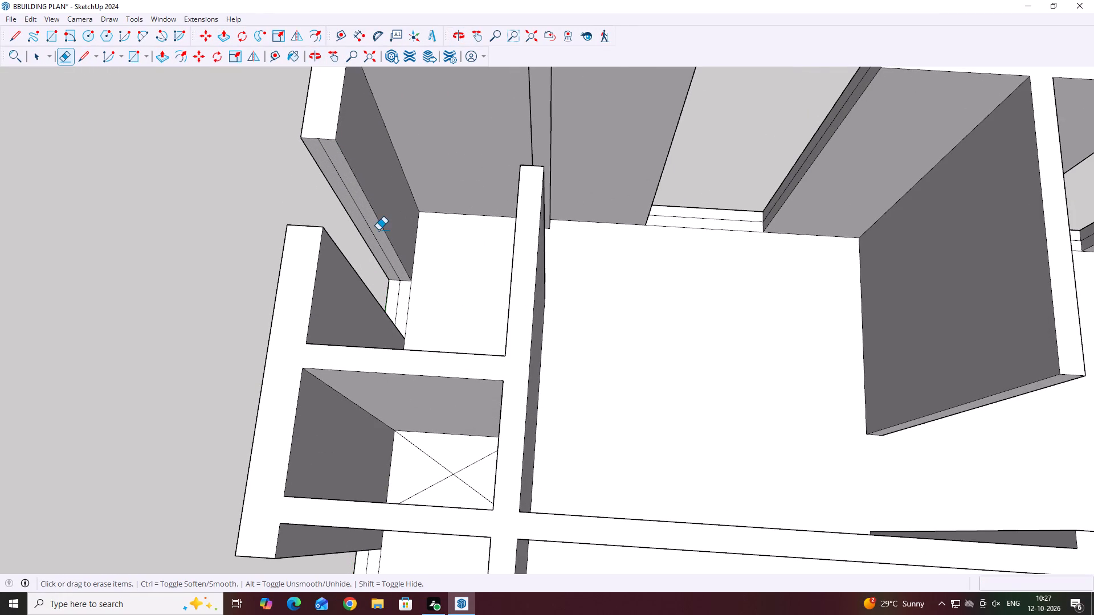
{"action": "scroll", "coordinate": [378, 230], "scroll_direction": "up", "scroll_amount": 6}
{"action": "left_click", "coordinate": [364, 227]}
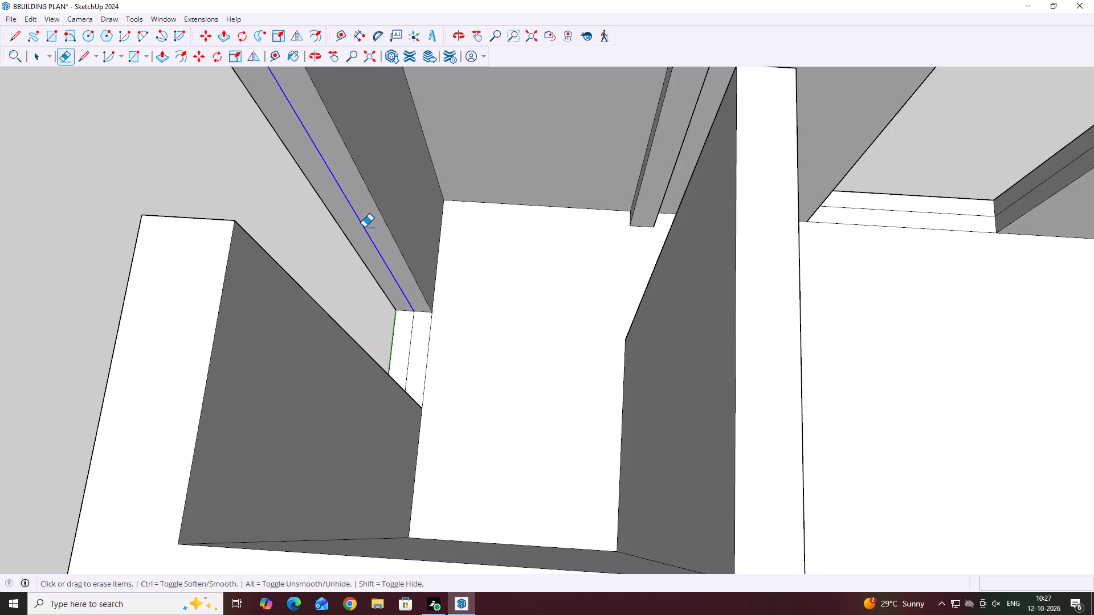
Erase the stray vertical lines on both jambs of the window opening between the corner-room wall and the T-shaped outer wall.
{"action": "scroll", "coordinate": [414, 252], "scroll_direction": "down", "scroll_amount": 7}
{"action": "middle_click_drag", "start_coordinate": [586, 173], "coordinate": [452, 182]}
{"action": "scroll", "coordinate": [709, 183], "scroll_direction": "down", "scroll_amount": 5}
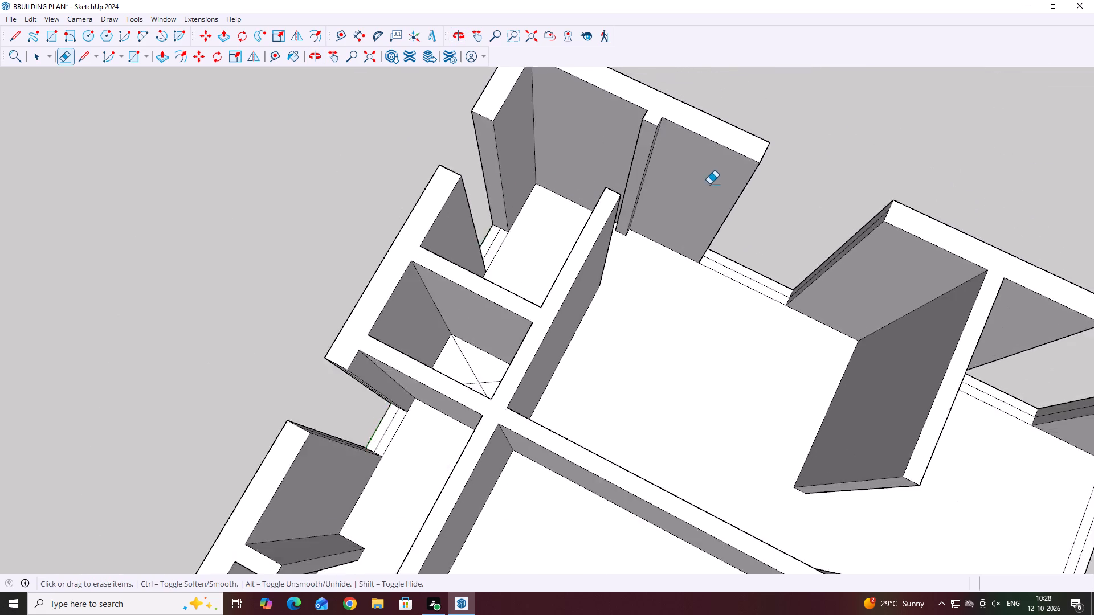
{"action": "middle_click_drag", "start_coordinate": [797, 205], "coordinate": [484, 141]}
{"action": "scroll", "coordinate": [770, 392], "scroll_direction": "up", "scroll_amount": 7}
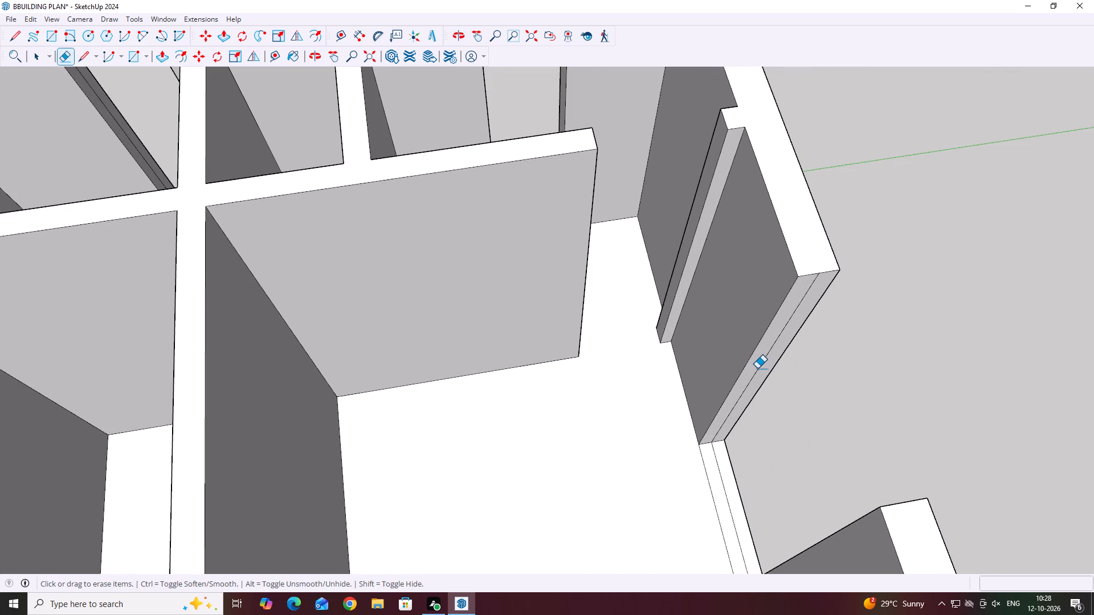
{"action": "left_click", "coordinate": [757, 368]}
{"action": "scroll", "coordinate": [594, 348], "scroll_direction": "down", "scroll_amount": 7}
{"action": "middle_click_drag", "start_coordinate": [528, 368], "coordinate": [842, 403]}
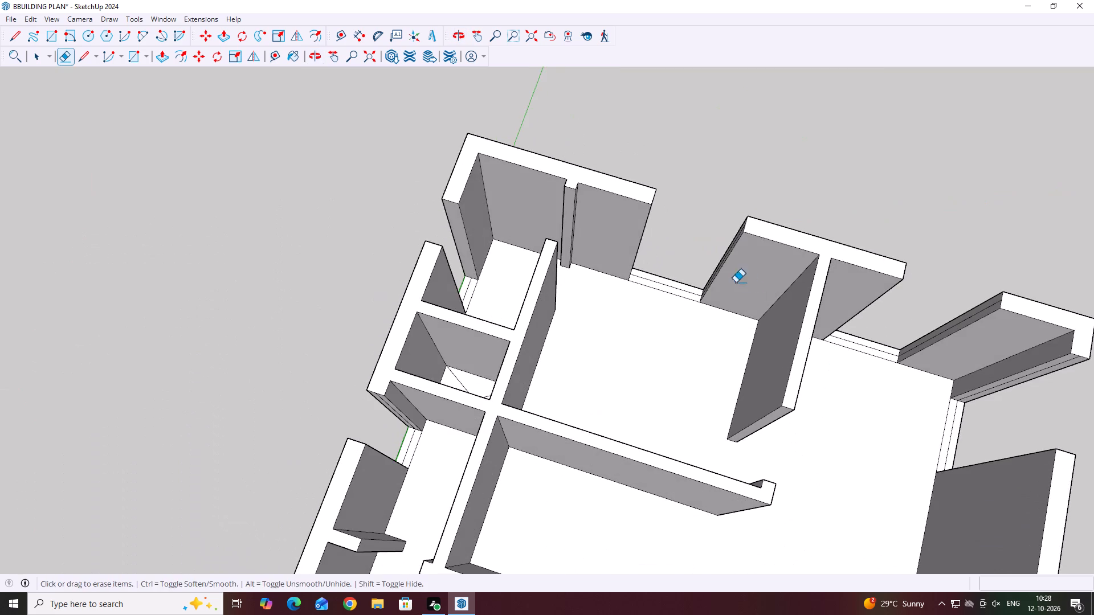
{"action": "middle_click_drag", "start_coordinate": [699, 269], "coordinate": [843, 296]}
{"action": "scroll", "coordinate": [650, 206], "scroll_direction": "up", "scroll_amount": 12}
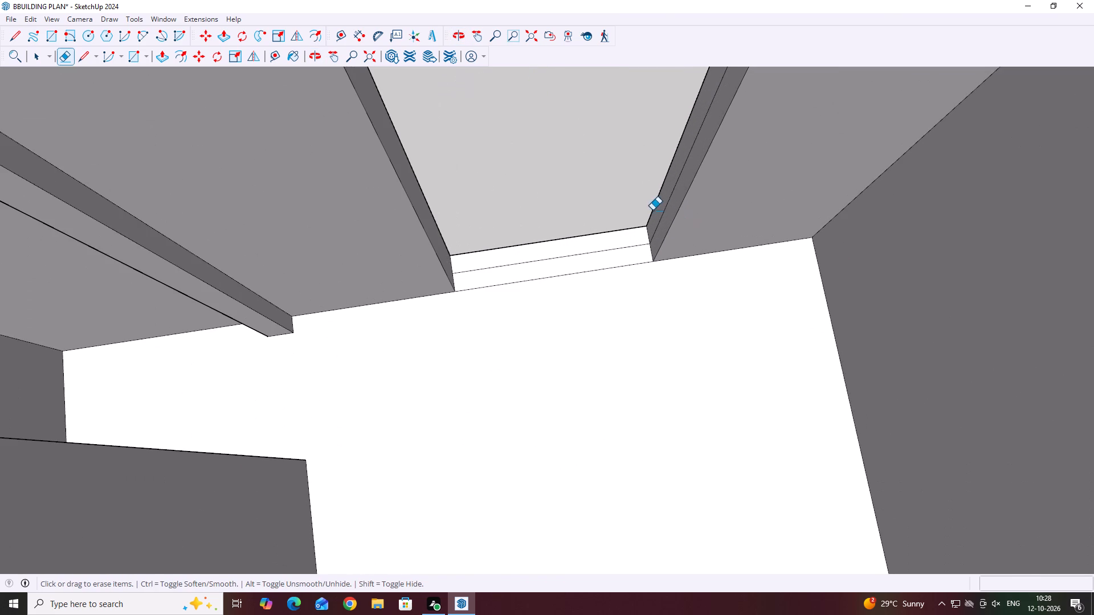
{"action": "left_click", "coordinate": [663, 210]}
Erase the stray vertical line on the T-shaped outer wall's other end, facing the next window opening.
{"action": "scroll", "coordinate": [632, 223], "scroll_direction": "down", "scroll_amount": 12}
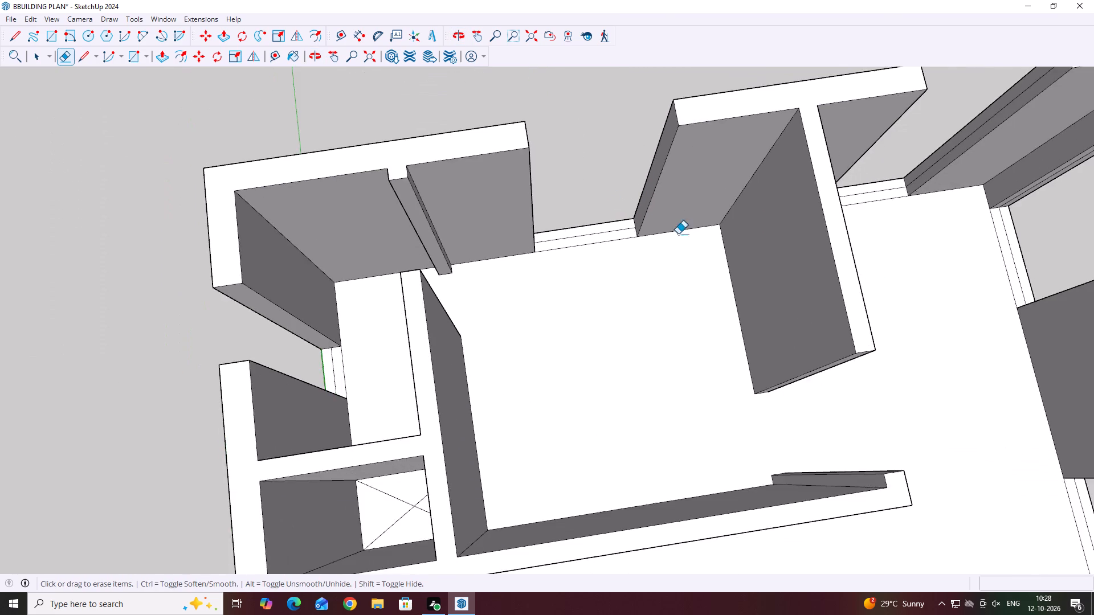
{"action": "middle_click_drag", "start_coordinate": [873, 276], "coordinate": [430, 90]}
{"action": "scroll", "coordinate": [607, 437], "scroll_direction": "down", "scroll_amount": 7}
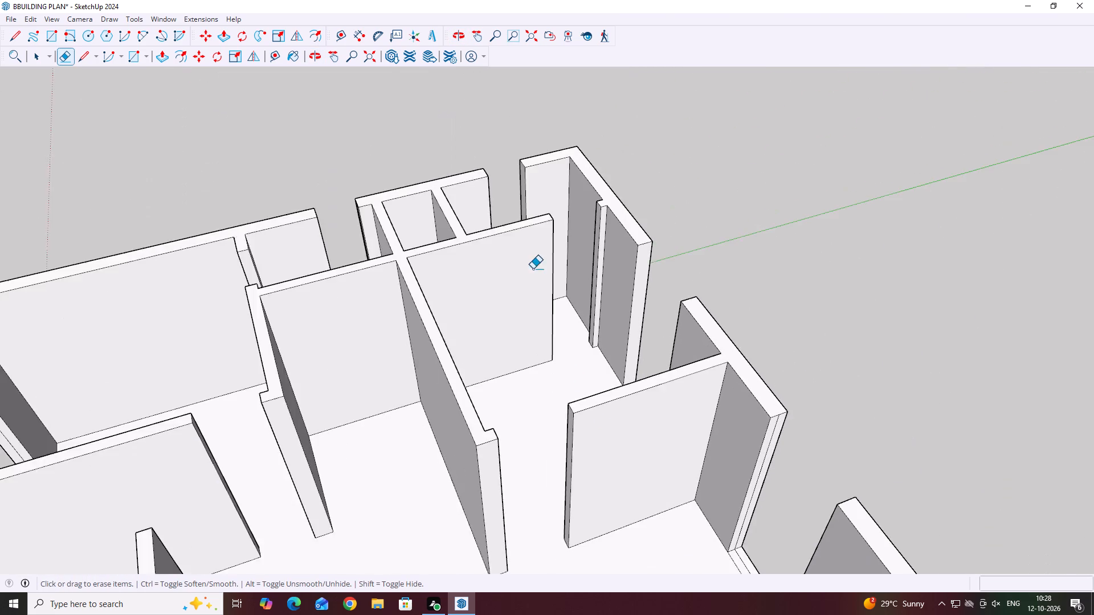
{"action": "scroll", "coordinate": [533, 269], "scroll_direction": "down", "scroll_amount": 3}
{"action": "middle_click_drag", "start_coordinate": [777, 499], "coordinate": [687, 439]}
{"action": "scroll", "coordinate": [663, 408], "scroll_direction": "up", "scroll_amount": 9}
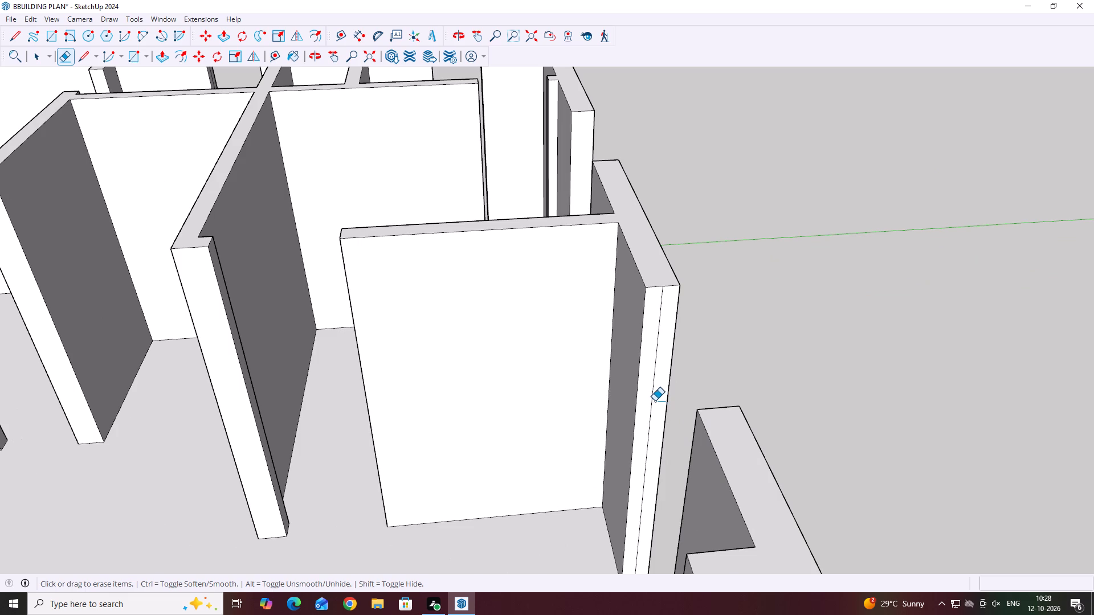
{"action": "left_click", "coordinate": [651, 399]}
Erase the stray vertical lines on both ends of the L-shaped wall at the building's far outer corner.
{"action": "scroll", "coordinate": [774, 407], "scroll_direction": "down", "scroll_amount": 7}
{"action": "middle_click_drag", "start_coordinate": [456, 323], "coordinate": [960, 568]}
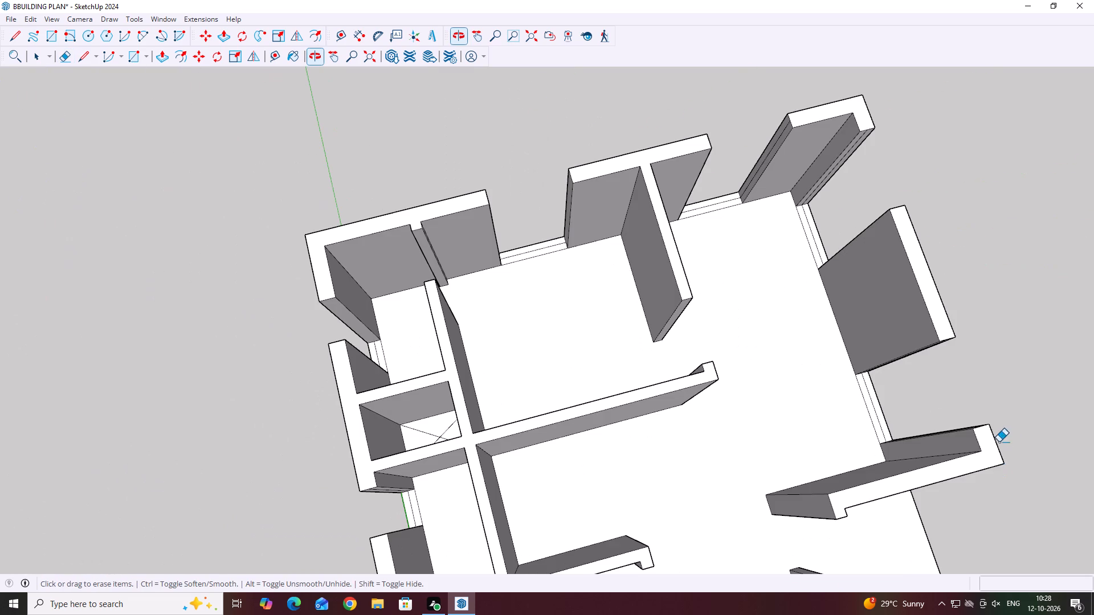
{"action": "scroll", "coordinate": [827, 154], "scroll_direction": "up", "scroll_amount": 8}
{"action": "left_click", "coordinate": [834, 171]}
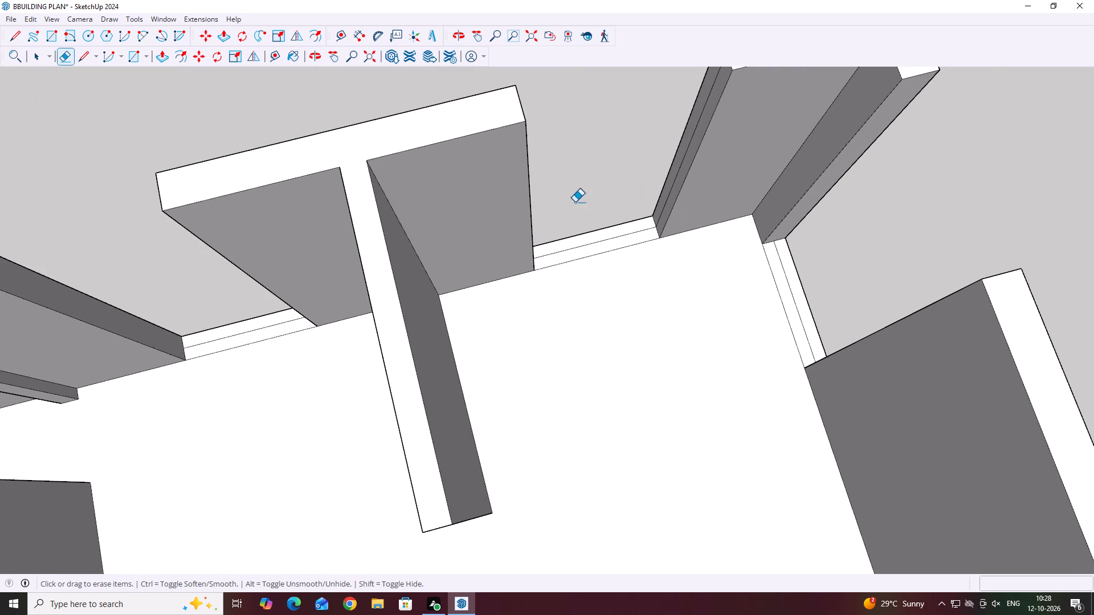
{"action": "left_click", "coordinate": [668, 195]}
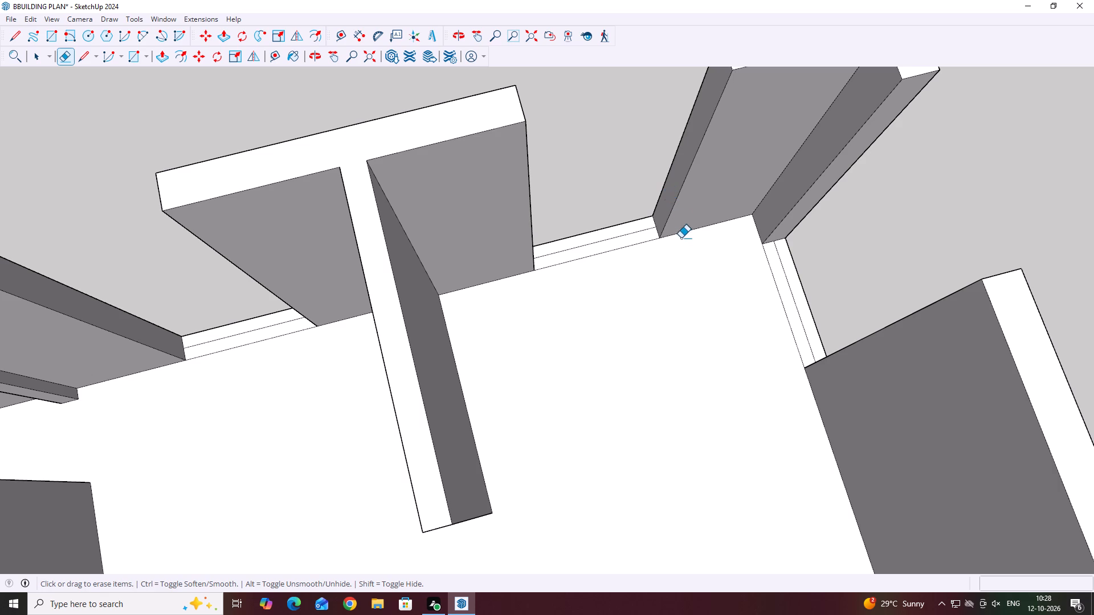
Erase the stray vertical lines on the wall face toward the open corner area and on the adjacent straight outer wall's end.
{"action": "scroll", "coordinate": [681, 232], "scroll_direction": "down", "scroll_amount": 10}
{"action": "middle_click", "coordinate": [511, 264]}
{"action": "middle_click_drag", "start_coordinate": [637, 373], "coordinate": [603, 242]}
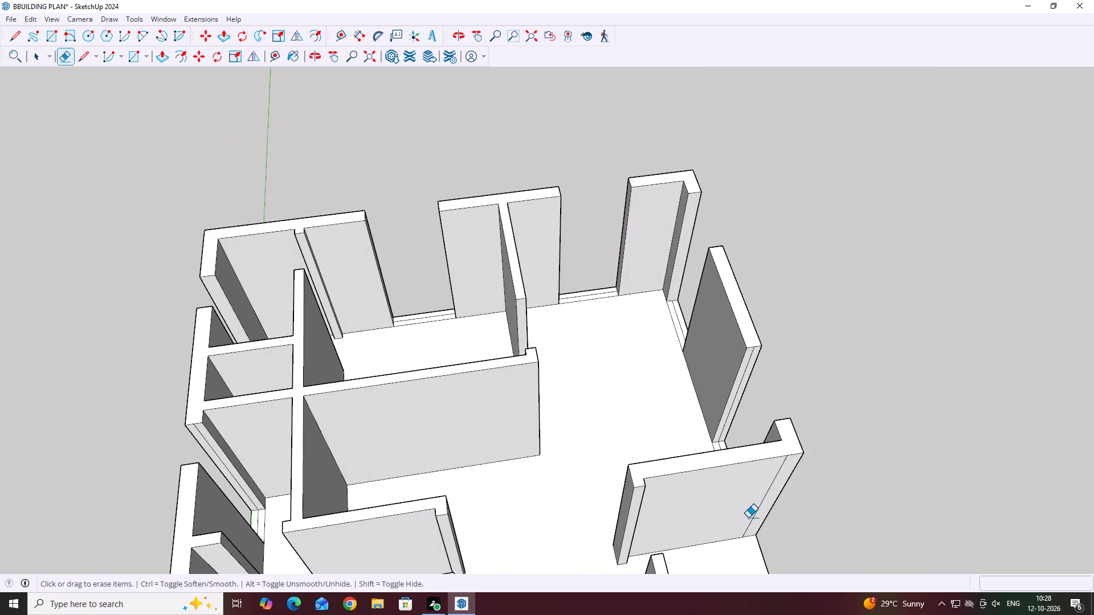
{"action": "middle_click_drag", "start_coordinate": [823, 471], "coordinate": [785, 460]}
{"action": "scroll", "coordinate": [777, 479], "scroll_direction": "up", "scroll_amount": 3}
{"action": "left_click", "coordinate": [764, 477]}
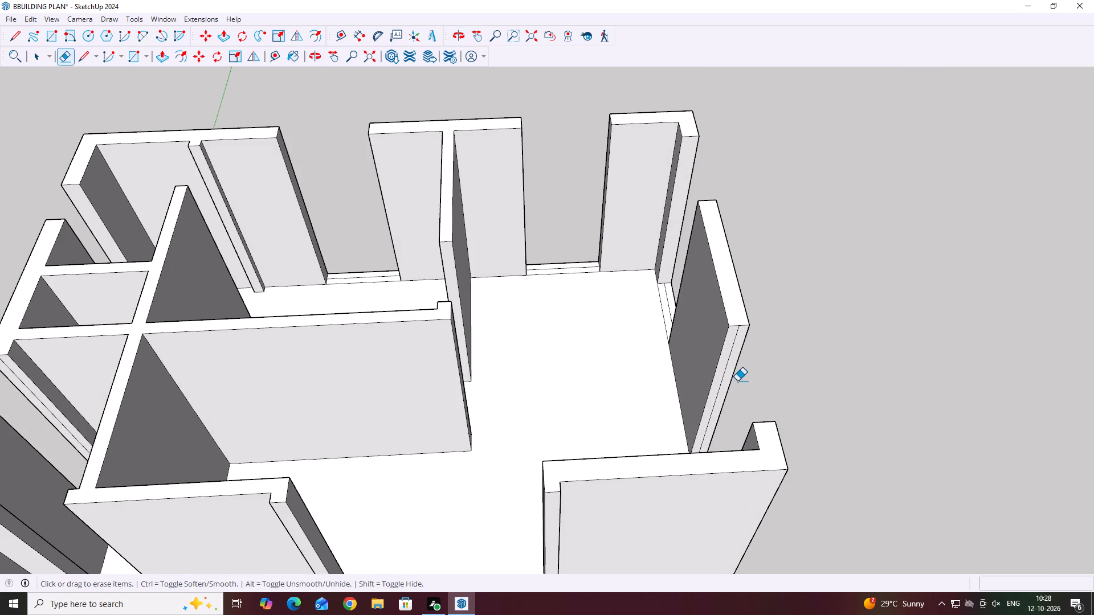
{"action": "scroll", "coordinate": [735, 380], "scroll_direction": "up", "scroll_amount": 2}
{"action": "left_click", "coordinate": [722, 369]}
Erase the stray vertical line on the end of the outer wall beside the open corner area, at its window opening.
{"action": "scroll", "coordinate": [729, 372], "scroll_direction": "down", "scroll_amount": 6}
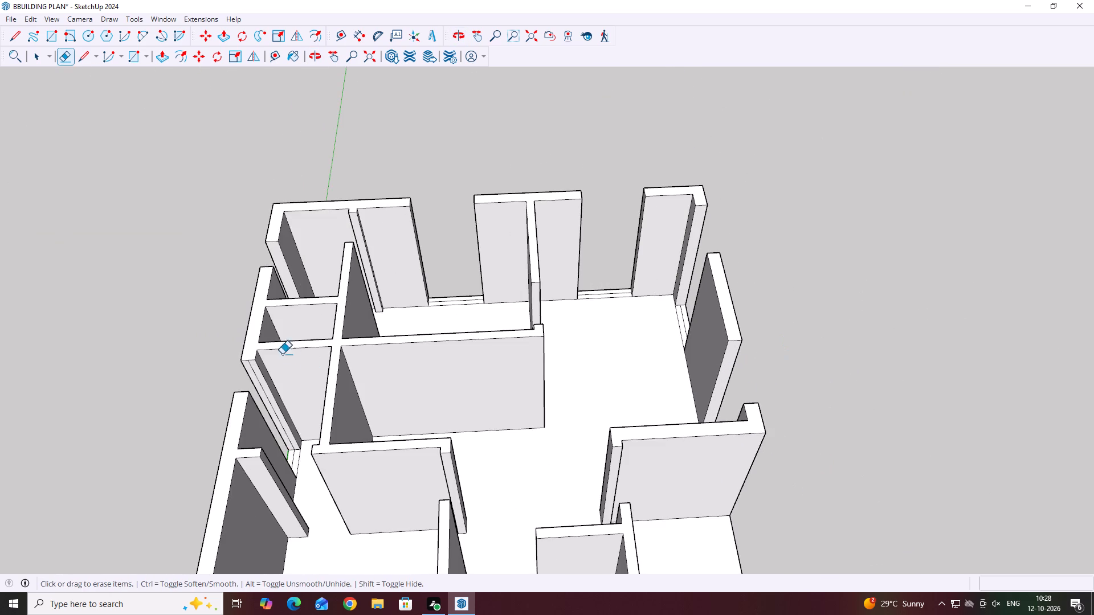
{"action": "middle_click_drag", "start_coordinate": [279, 351], "coordinate": [308, 349]}
{"action": "middle_click_drag", "start_coordinate": [568, 352], "coordinate": [532, 367]}
{"action": "scroll", "coordinate": [566, 354], "scroll_direction": "down", "scroll_amount": 5}
{"action": "middle_click_drag", "start_coordinate": [836, 392], "coordinate": [244, 352]}
{"action": "middle_click_drag", "start_coordinate": [445, 375], "coordinate": [256, 375]}
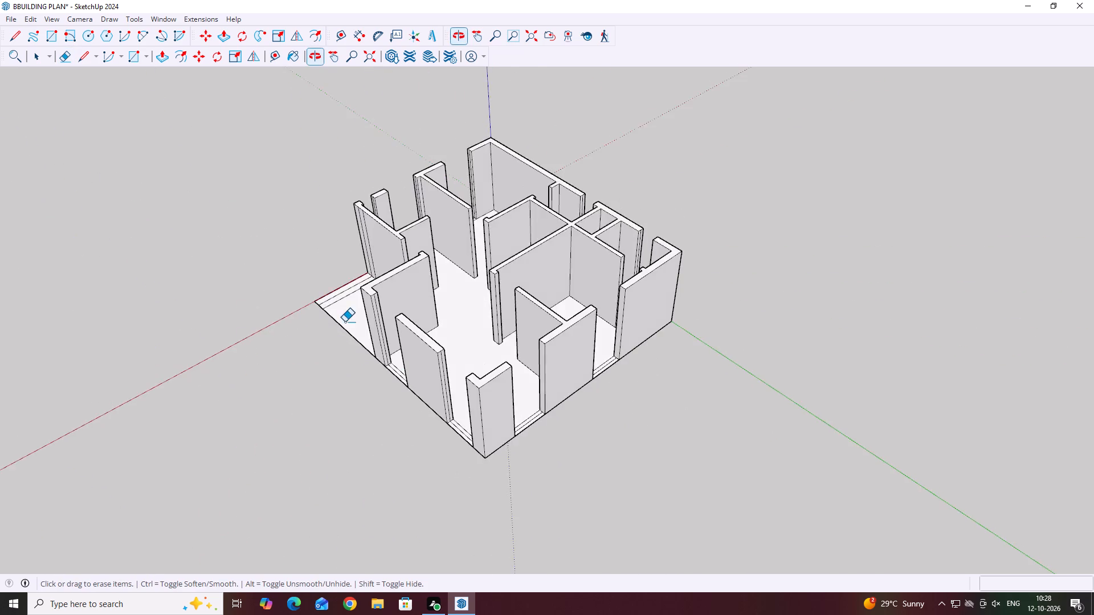
{"action": "scroll", "coordinate": [345, 321], "scroll_direction": "up", "scroll_amount": 8}
{"action": "middle_click_drag", "start_coordinate": [386, 323], "coordinate": [385, 317]}
{"action": "scroll", "coordinate": [376, 306], "scroll_direction": "up", "scroll_amount": 9}
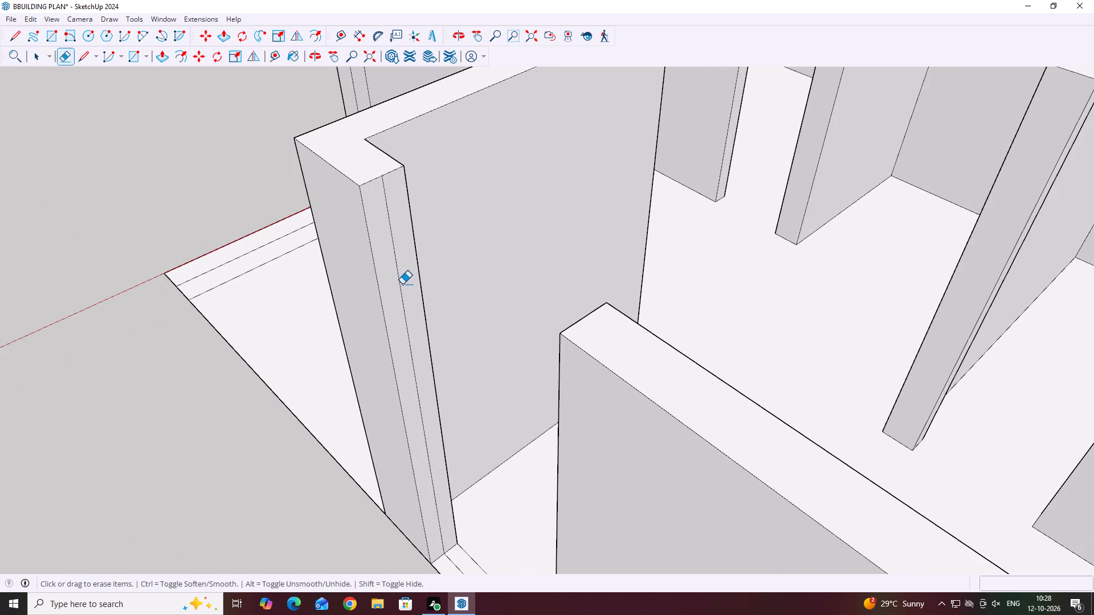
{"action": "left_click", "coordinate": [399, 280]}
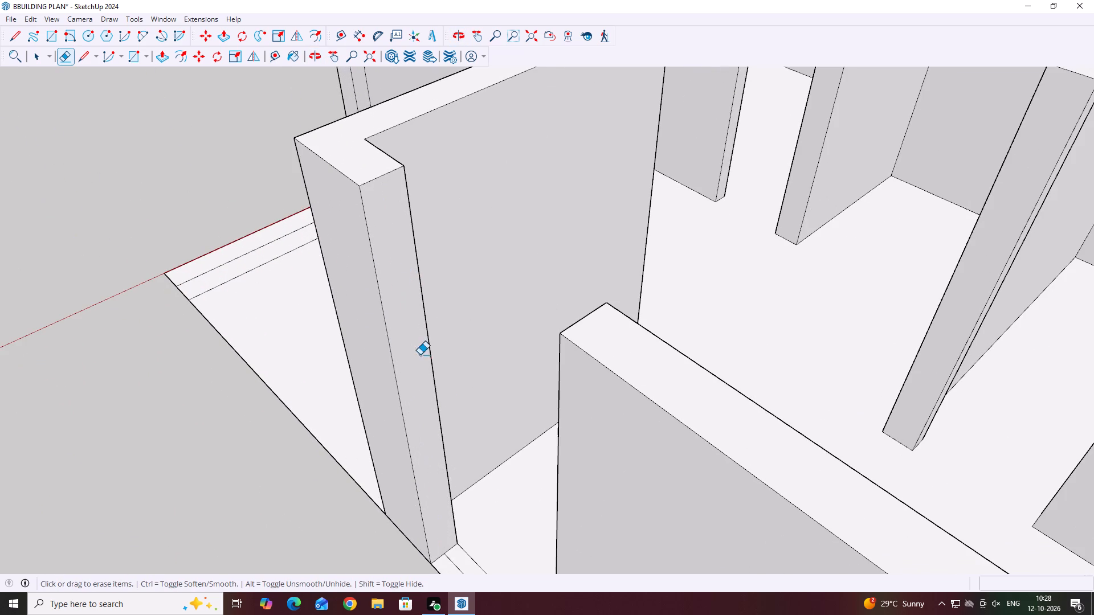
Erase the two stray vertical lines on the red-axis-side room's wall face that borders the open corner area.
{"action": "scroll", "coordinate": [442, 395], "scroll_direction": "down", "scroll_amount": 11}
{"action": "middle_click_drag", "start_coordinate": [382, 393], "coordinate": [713, 405]}
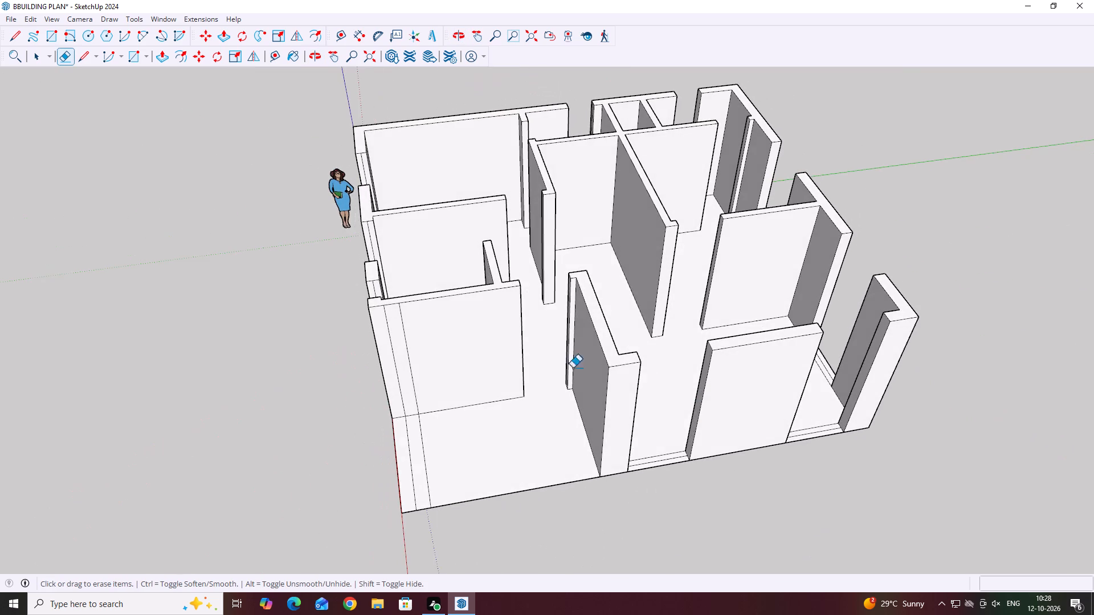
{"action": "scroll", "coordinate": [411, 378], "scroll_direction": "up", "scroll_amount": 5}
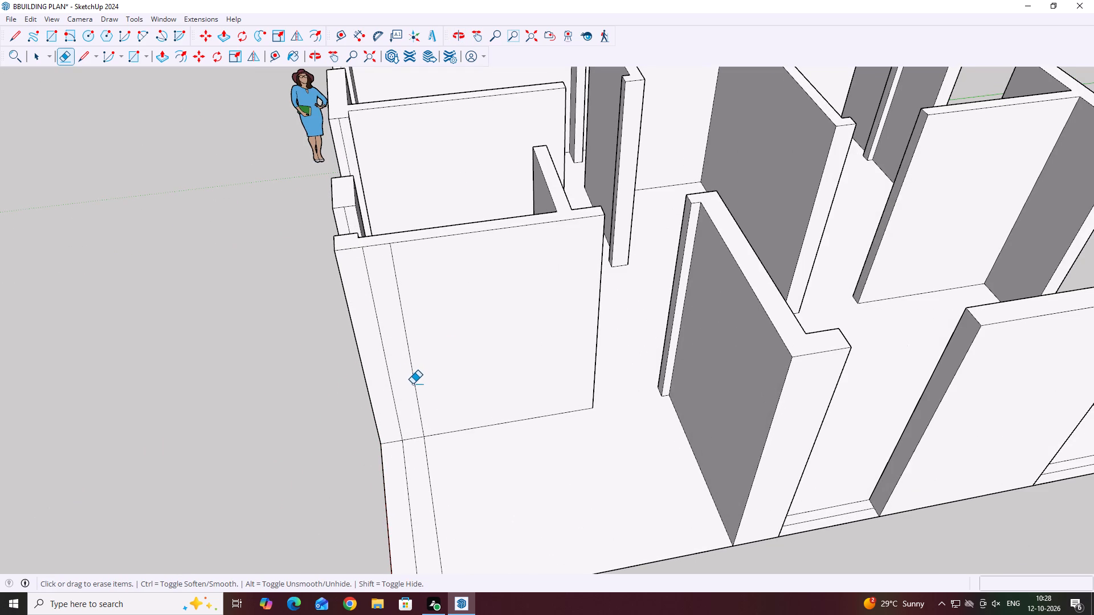
{"action": "left_click", "coordinate": [415, 385]}
{"action": "left_click", "coordinate": [388, 372]}
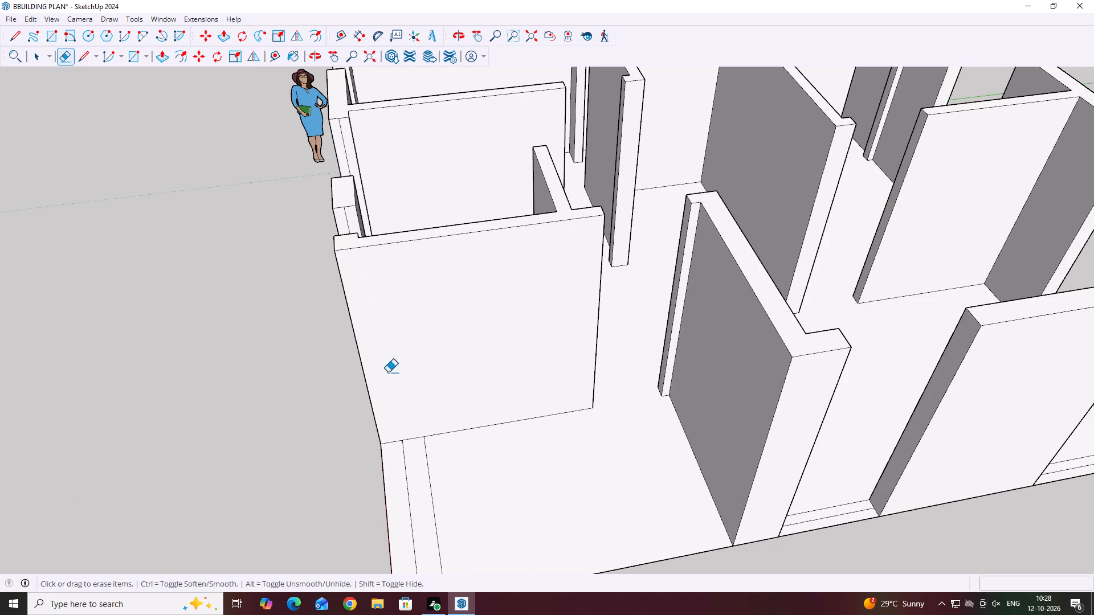
Erase the stray vertical line on the end of the small freestanding column between openings on the red-axis side.
{"action": "scroll", "coordinate": [452, 386], "scroll_direction": "down", "scroll_amount": 3}
{"action": "middle_click_drag", "start_coordinate": [463, 367], "coordinate": [680, 470]}
{"action": "middle_click_drag", "start_coordinate": [251, 426], "coordinate": [334, 392]}
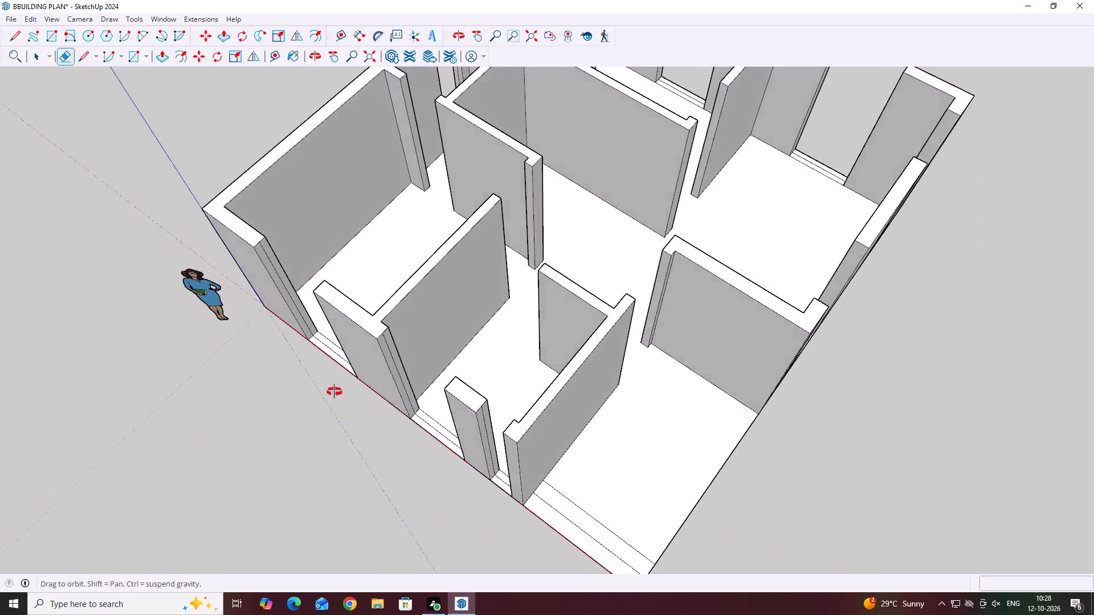
{"action": "middle_click_drag", "start_coordinate": [334, 392], "coordinate": [825, 424]}
{"action": "scroll", "coordinate": [707, 286], "scroll_direction": "up", "scroll_amount": 9}
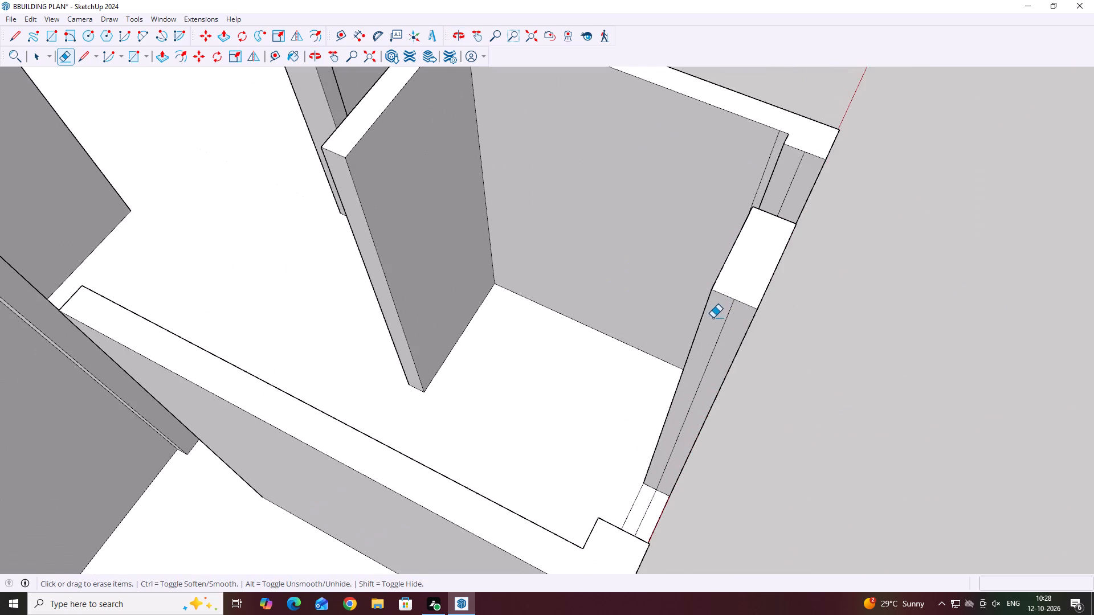
{"action": "scroll", "coordinate": [717, 322], "scroll_direction": "up", "scroll_amount": 3}
{"action": "left_click", "coordinate": [724, 327]}
Erase the stray vertical lines on the end and inner return of the wall next to the small column.
{"action": "middle_click_drag", "start_coordinate": [635, 291], "coordinate": [558, 317]}
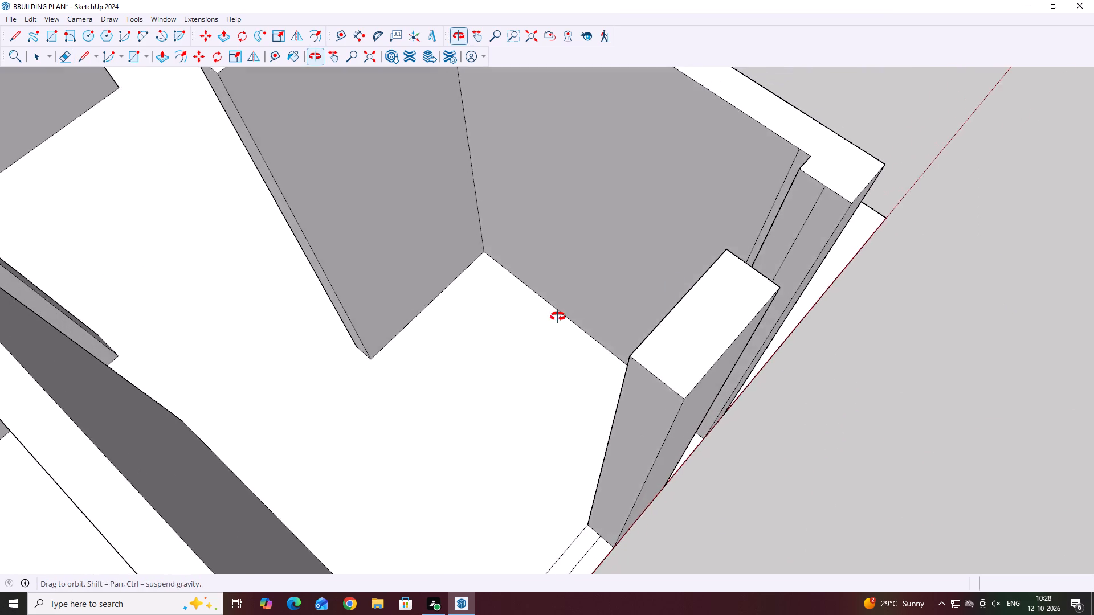
{"action": "middle_click_drag", "start_coordinate": [558, 317], "coordinate": [582, 317]}
{"action": "scroll", "coordinate": [811, 200], "scroll_direction": "up", "scroll_amount": 4}
{"action": "left_click", "coordinate": [820, 206]}
{"action": "scroll", "coordinate": [789, 145], "scroll_direction": "up", "scroll_amount": 1}
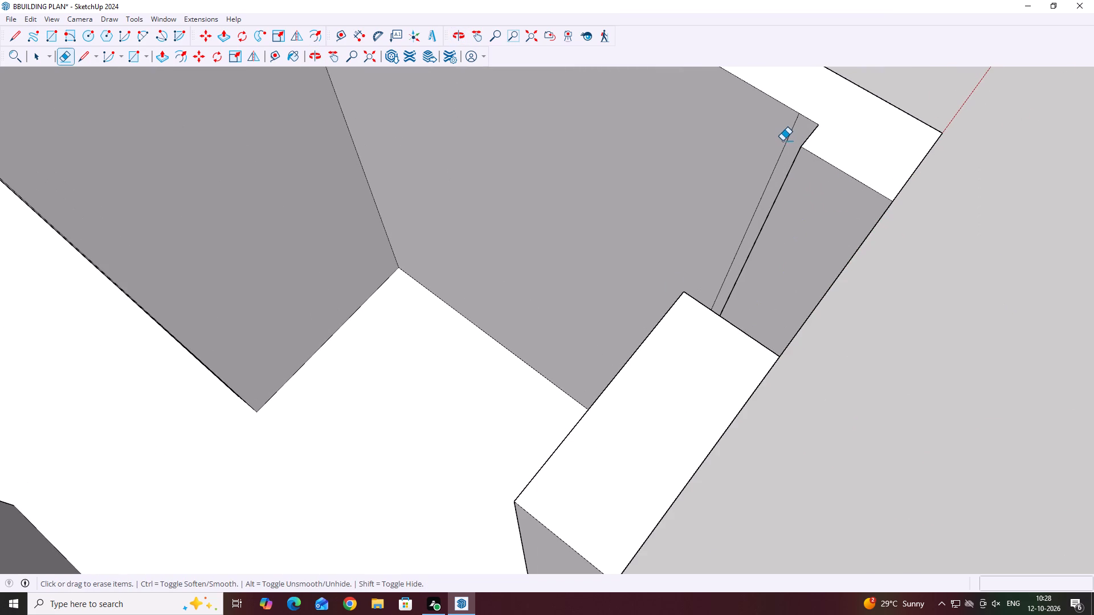
{"action": "left_click", "coordinate": [786, 143]}
Erase the stray vertical lines on both ends of the T-shaped outer wall on the red-axis side.
{"action": "scroll", "coordinate": [789, 170], "scroll_direction": "down", "scroll_amount": 4}
{"action": "middle_click_drag", "start_coordinate": [461, 296], "coordinate": [695, 228]}
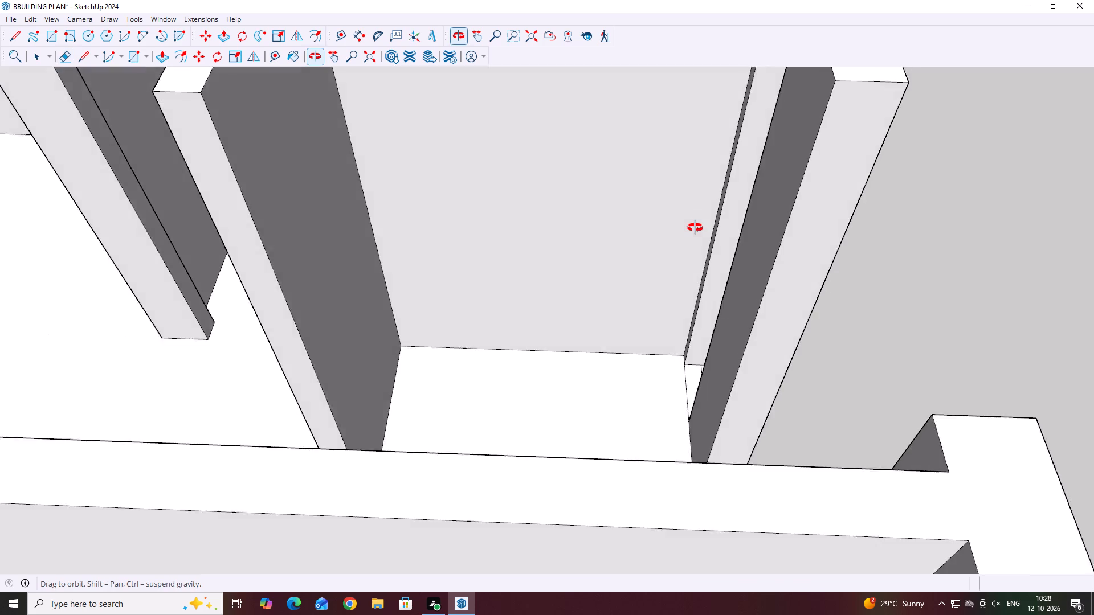
{"action": "middle_click_drag", "start_coordinate": [695, 228], "coordinate": [705, 213]}
{"action": "scroll", "coordinate": [705, 213], "scroll_direction": "down", "scroll_amount": 3}
{"action": "scroll", "coordinate": [855, 245], "scroll_direction": "down", "scroll_amount": 4}
{"action": "middle_click_drag", "start_coordinate": [795, 321], "coordinate": [757, 259]}
{"action": "scroll", "coordinate": [876, 387], "scroll_direction": "up", "scroll_amount": 4}
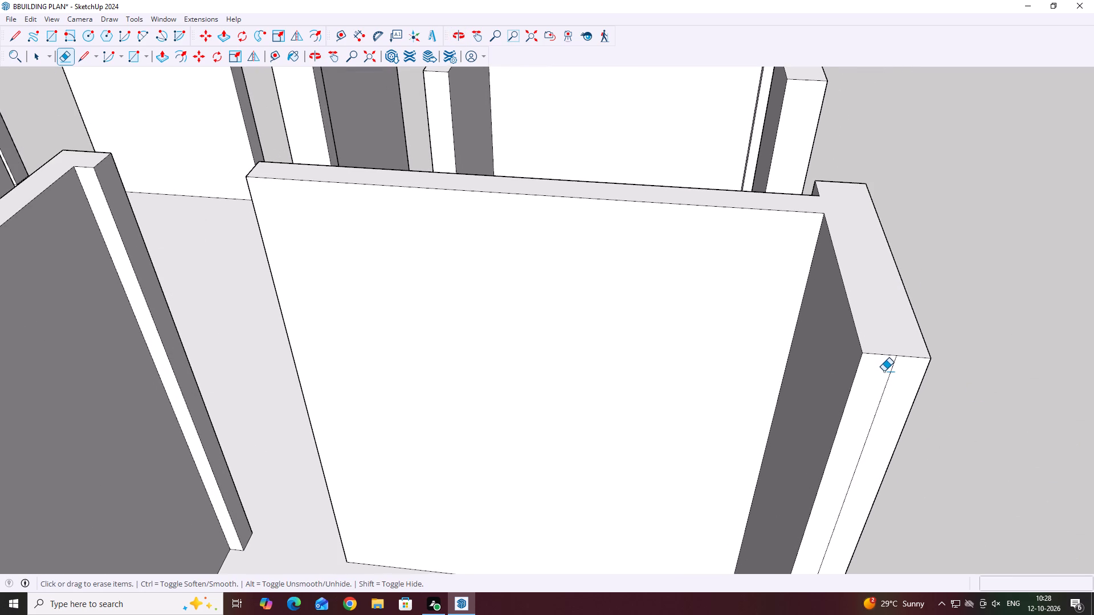
{"action": "scroll", "coordinate": [884, 386], "scroll_direction": "up", "scroll_amount": 3}
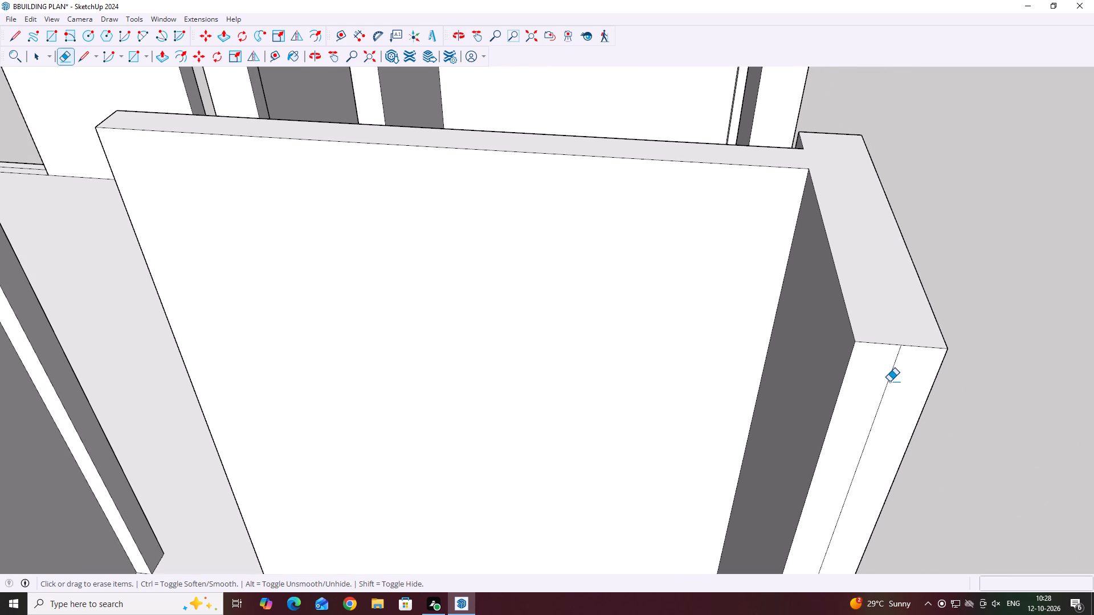
{"action": "left_click", "coordinate": [888, 378]}
{"action": "scroll", "coordinate": [769, 391], "scroll_direction": "down", "scroll_amount": 8}
{"action": "middle_click_drag", "start_coordinate": [822, 278], "coordinate": [301, 292]}
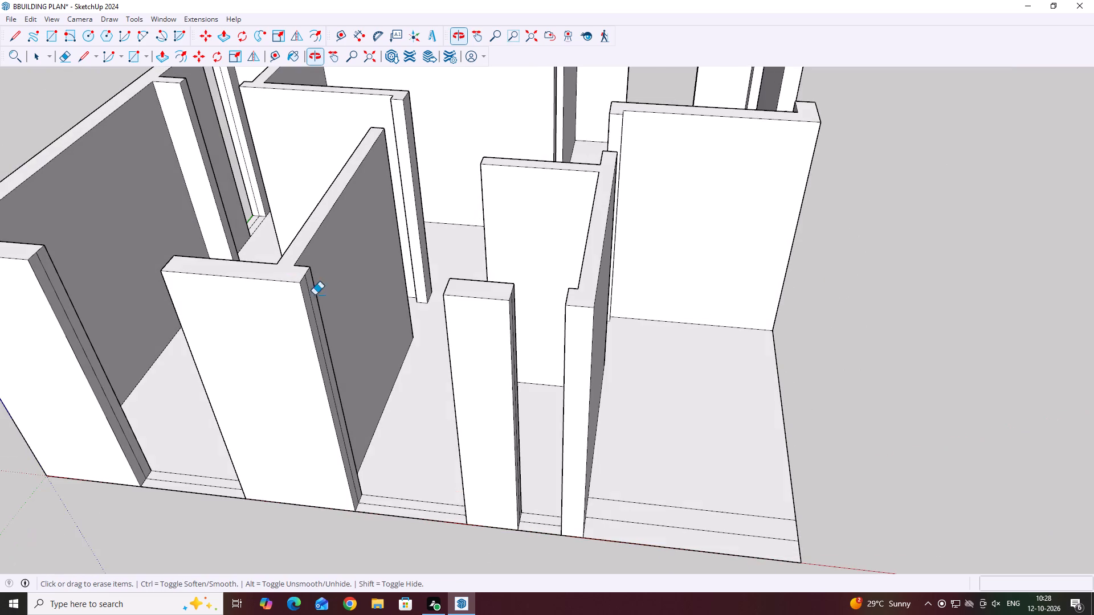
{"action": "scroll", "coordinate": [299, 302], "scroll_direction": "up", "scroll_amount": 7}
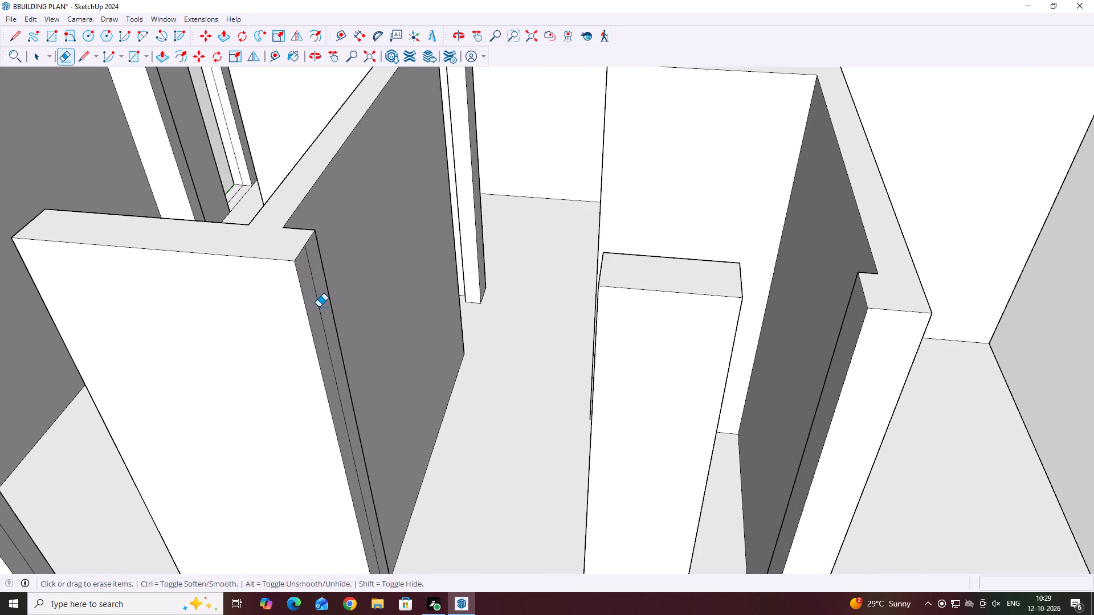
{"action": "left_click", "coordinate": [319, 307]}
Erase the stray vertical line on the end of the long outer wall along the green axis.
{"action": "scroll", "coordinate": [368, 398], "scroll_direction": "down", "scroll_amount": 10}
{"action": "middle_click_drag", "start_coordinate": [140, 370], "coordinate": [782, 390]}
{"action": "scroll", "coordinate": [579, 383], "scroll_direction": "down", "scroll_amount": 5}
{"action": "middle_click_drag", "start_coordinate": [463, 414], "coordinate": [652, 466]}
{"action": "scroll", "coordinate": [647, 380], "scroll_direction": "up", "scroll_amount": 3}
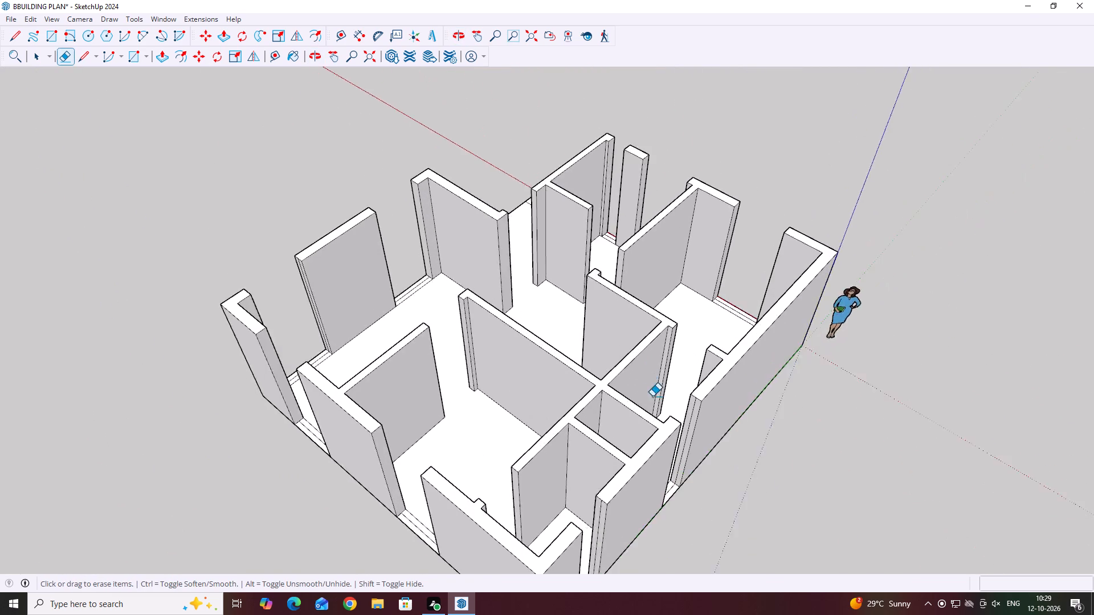
{"action": "scroll", "coordinate": [652, 396], "scroll_direction": "up", "scroll_amount": 13}
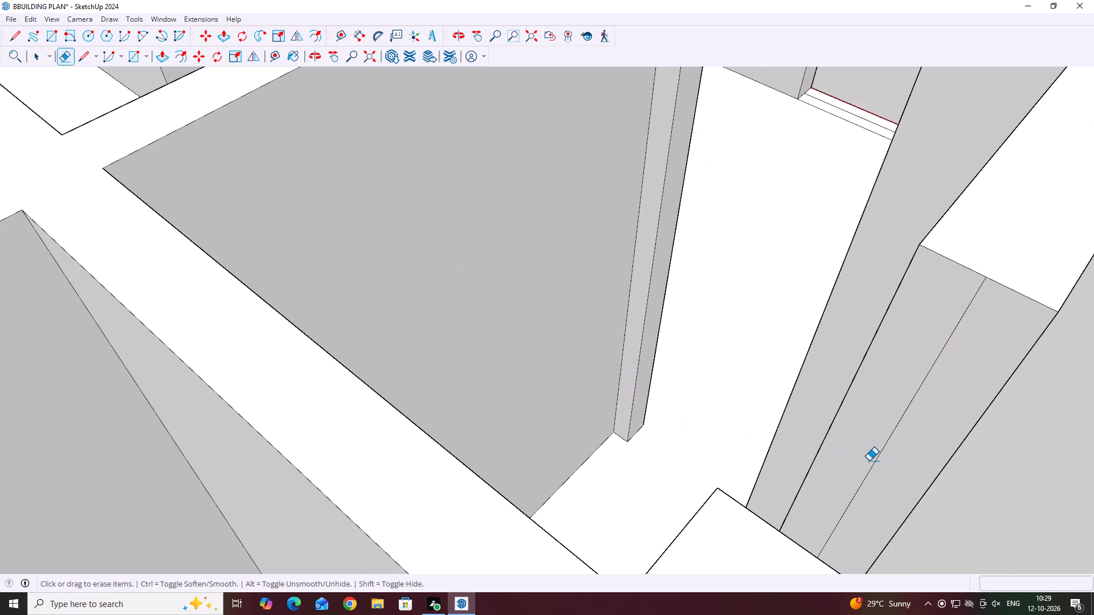
{"action": "left_click", "coordinate": [872, 464]}
{"action": "scroll", "coordinate": [652, 402], "scroll_direction": "down", "scroll_amount": 10}
{"action": "middle_click_drag", "start_coordinate": [666, 396], "coordinate": [642, 392]}
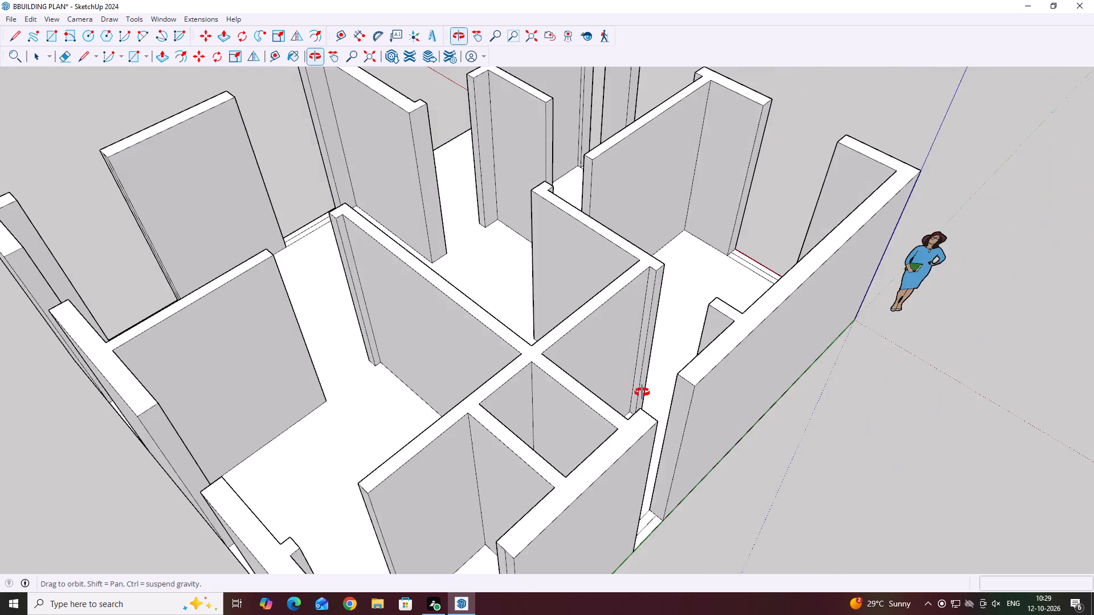
Erase the stray vertical line on the end of the outer wall beside the small rooms on the green-axis side.
{"action": "middle_click_drag", "start_coordinate": [642, 392], "coordinate": [583, 363]}
{"action": "middle_click_drag", "start_coordinate": [402, 421], "coordinate": [654, 387]}
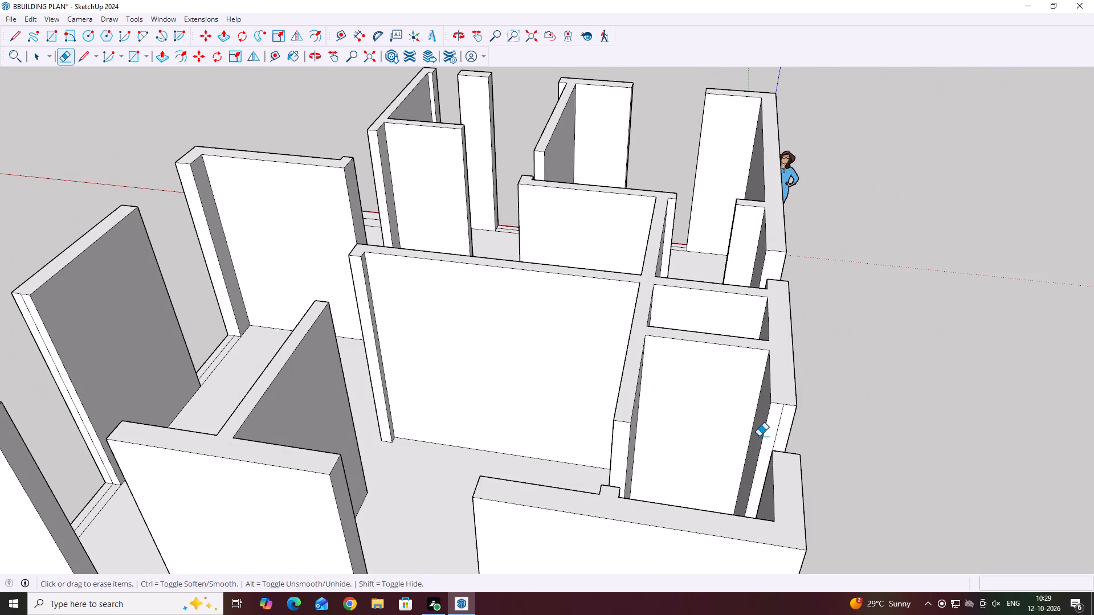
{"action": "scroll", "coordinate": [791, 442], "scroll_direction": "up", "scroll_amount": 10}
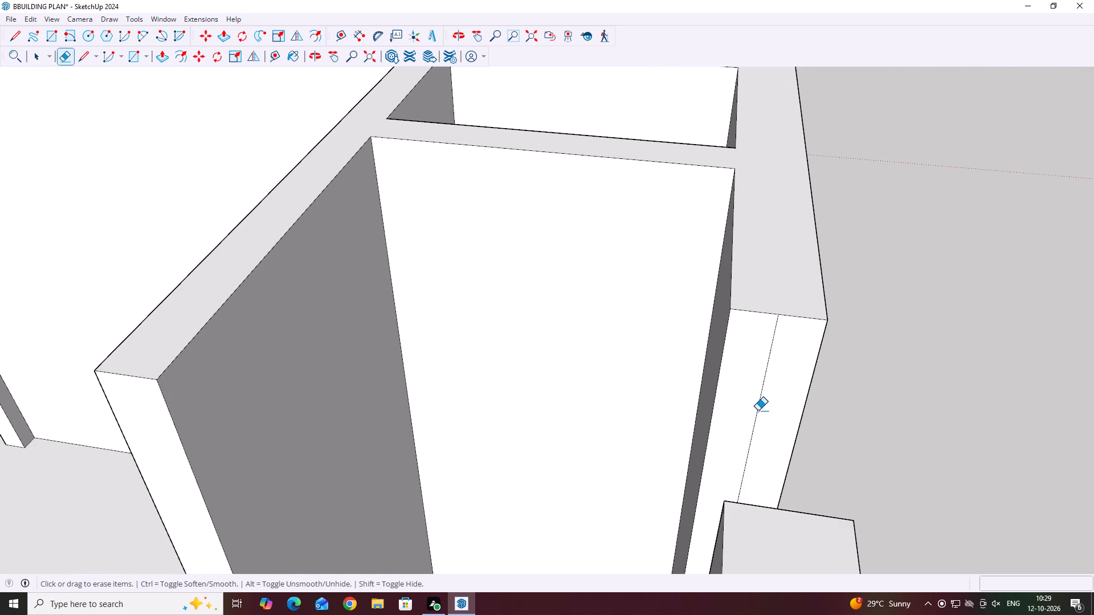
{"action": "left_click", "coordinate": [757, 410]}
{"action": "scroll", "coordinate": [611, 412], "scroll_direction": "down", "scroll_amount": 11}
Erase the stray vertical line on the other end of that outer wall, facing the opening beside the long green-axis wall.
{"action": "middle_click_drag", "start_coordinate": [741, 392], "coordinate": [108, 323]}
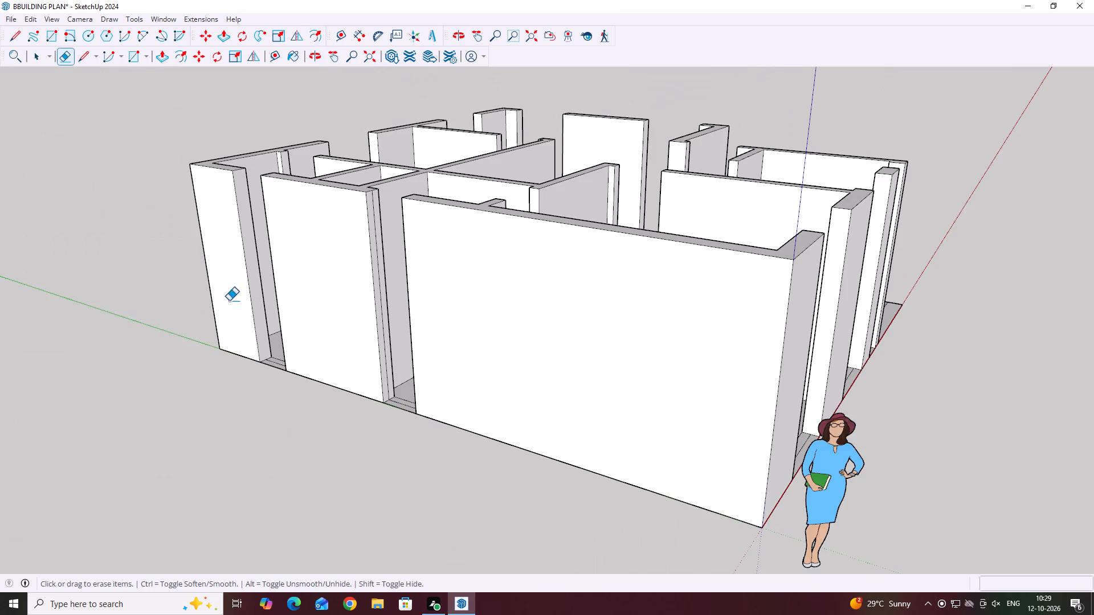
{"action": "middle_click_drag", "start_coordinate": [272, 304], "coordinate": [287, 340]}
{"action": "scroll", "coordinate": [357, 304], "scroll_direction": "up", "scroll_amount": 3}
{"action": "scroll", "coordinate": [399, 324], "scroll_direction": "up", "scroll_amount": 4}
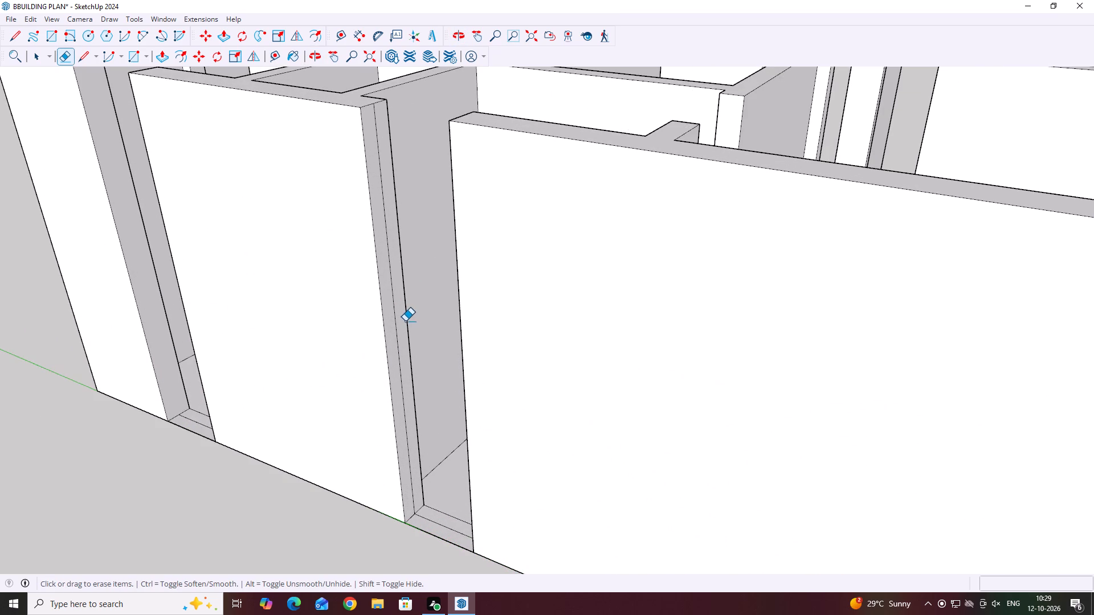
{"action": "left_click", "coordinate": [395, 321]}
{"action": "scroll", "coordinate": [391, 371], "scroll_direction": "down", "scroll_amount": 5}
Erase the stray vertical line on the end of the freestanding outer wall between two openings, on the side opposite the green axis.
{"action": "middle_click_drag", "start_coordinate": [376, 347], "coordinate": [574, 506]}
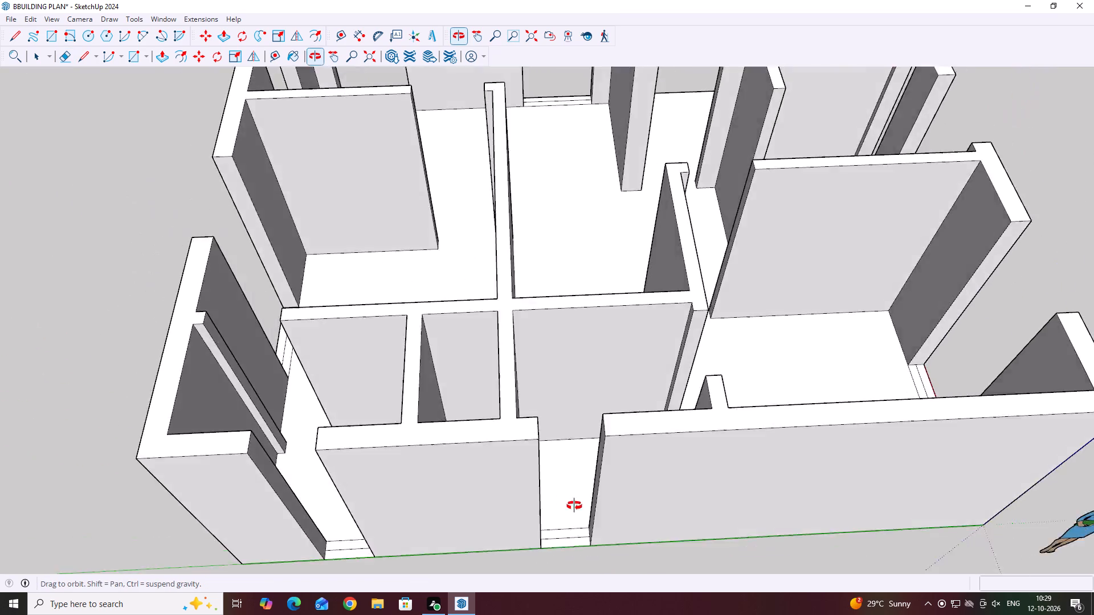
{"action": "middle_click_drag", "start_coordinate": [574, 506], "coordinate": [756, 360]}
{"action": "middle_click_drag", "start_coordinate": [259, 367], "coordinate": [530, 442]}
{"action": "scroll", "coordinate": [260, 368], "scroll_direction": "down", "scroll_amount": 1}
{"action": "middle_click_drag", "start_coordinate": [351, 422], "coordinate": [443, 468]}
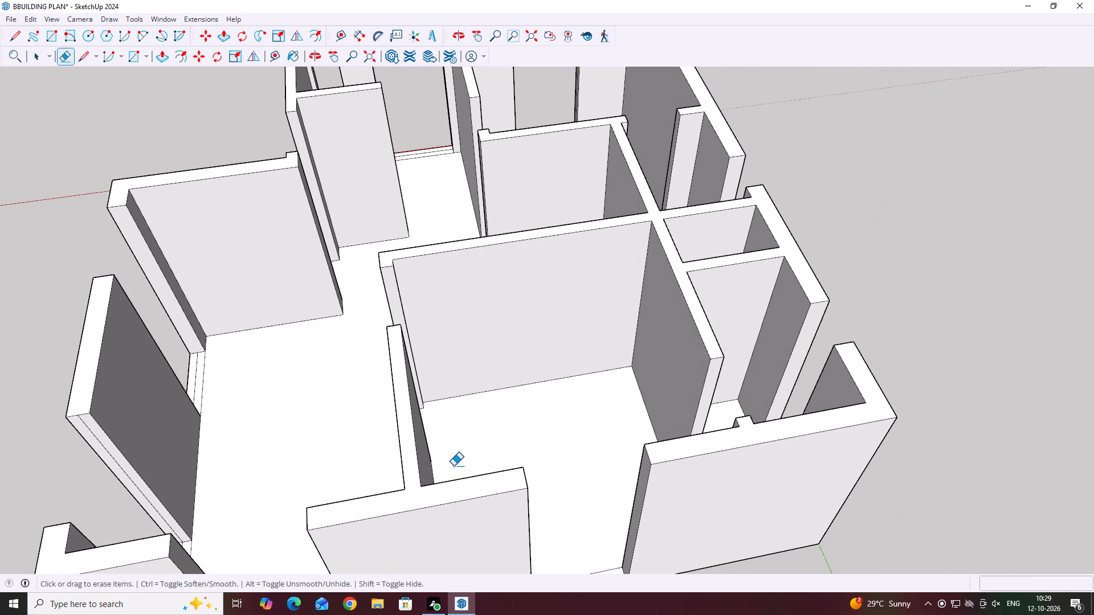
{"action": "scroll", "coordinate": [464, 402], "scroll_direction": "down", "scroll_amount": 6}
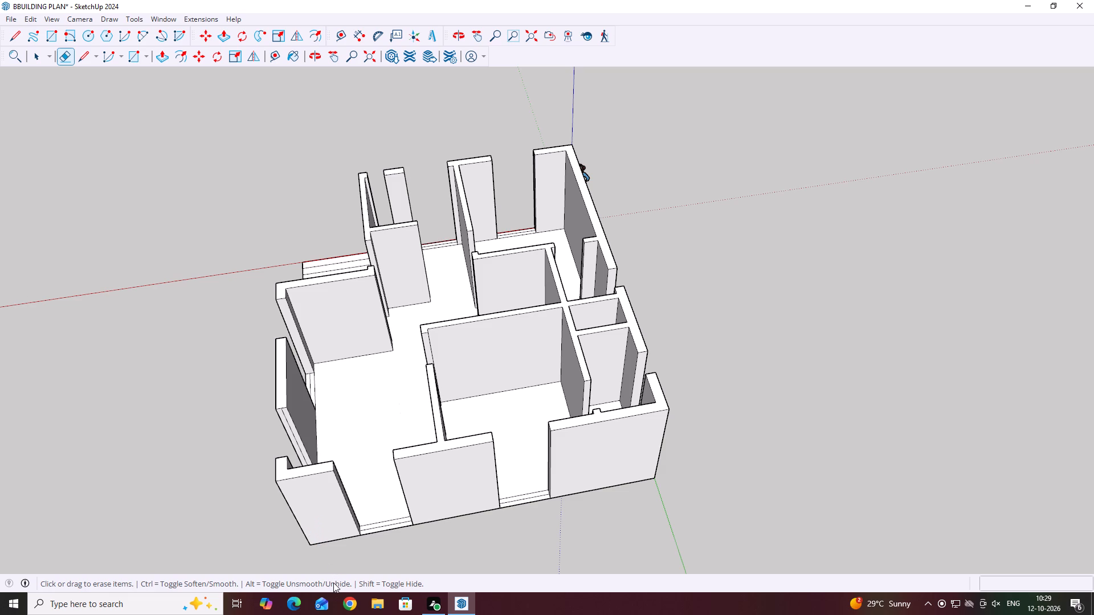
{"action": "scroll", "coordinate": [323, 595], "scroll_direction": "down", "scroll_amount": 4}
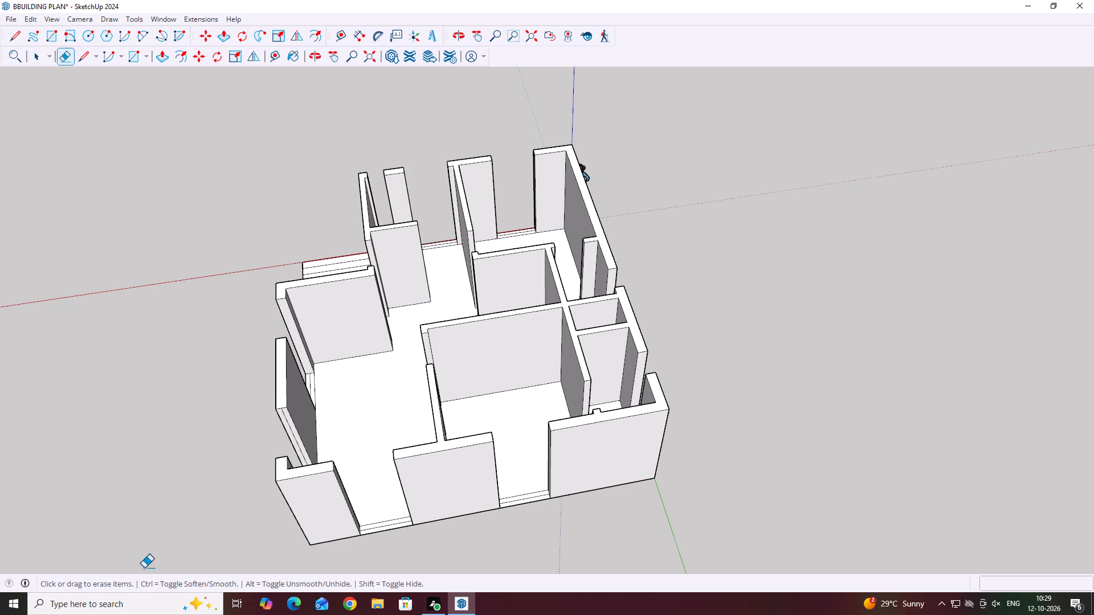
{"action": "middle_click_drag", "start_coordinate": [534, 439], "coordinate": [655, 478]}
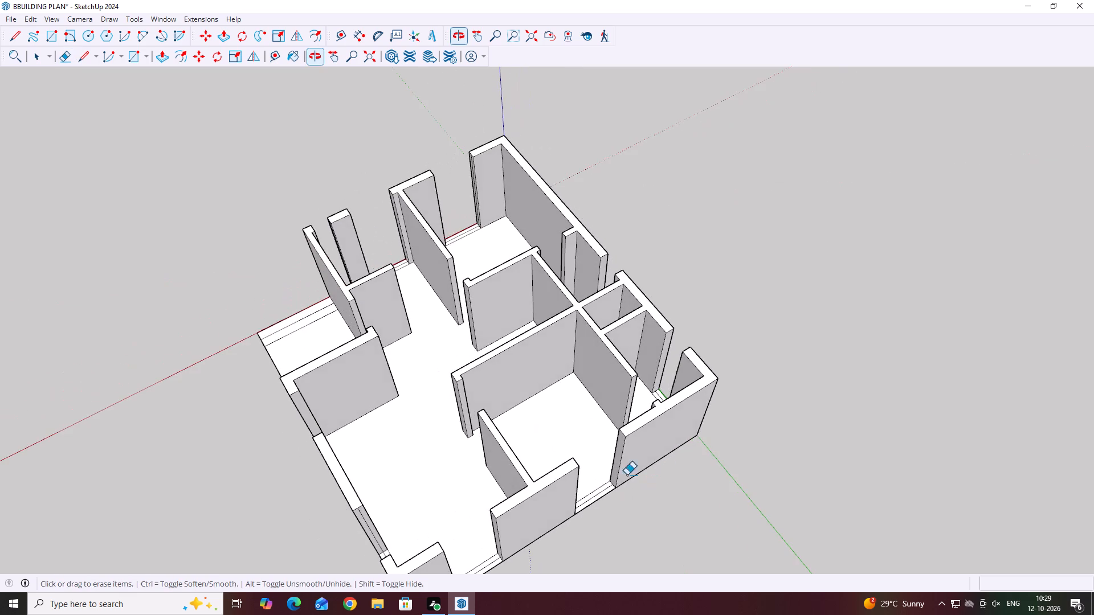
{"action": "scroll", "coordinate": [378, 433], "scroll_direction": "down", "scroll_amount": 3}
{"action": "scroll", "coordinate": [368, 481], "scroll_direction": "up", "scroll_amount": 4}
{"action": "middle_click_drag", "start_coordinate": [364, 499], "coordinate": [325, 457]}
{"action": "scroll", "coordinate": [328, 458], "scroll_direction": "up", "scroll_amount": 4}
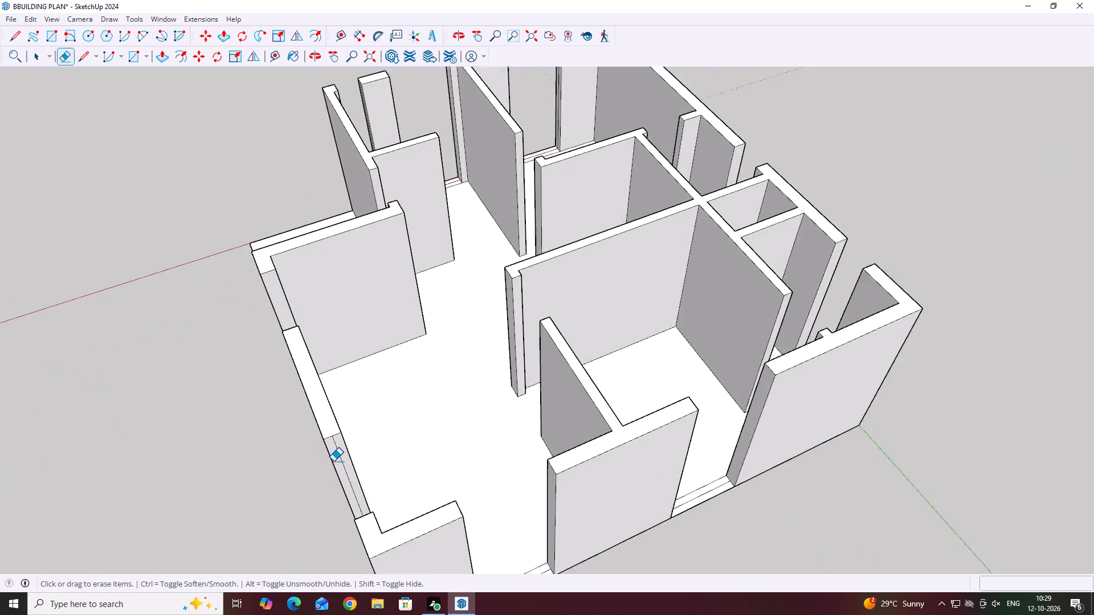
{"action": "scroll", "coordinate": [333, 461], "scroll_direction": "up", "scroll_amount": 8}
{"action": "left_click", "coordinate": [344, 452]}
{"action": "scroll", "coordinate": [413, 437], "scroll_direction": "down", "scroll_amount": 5}
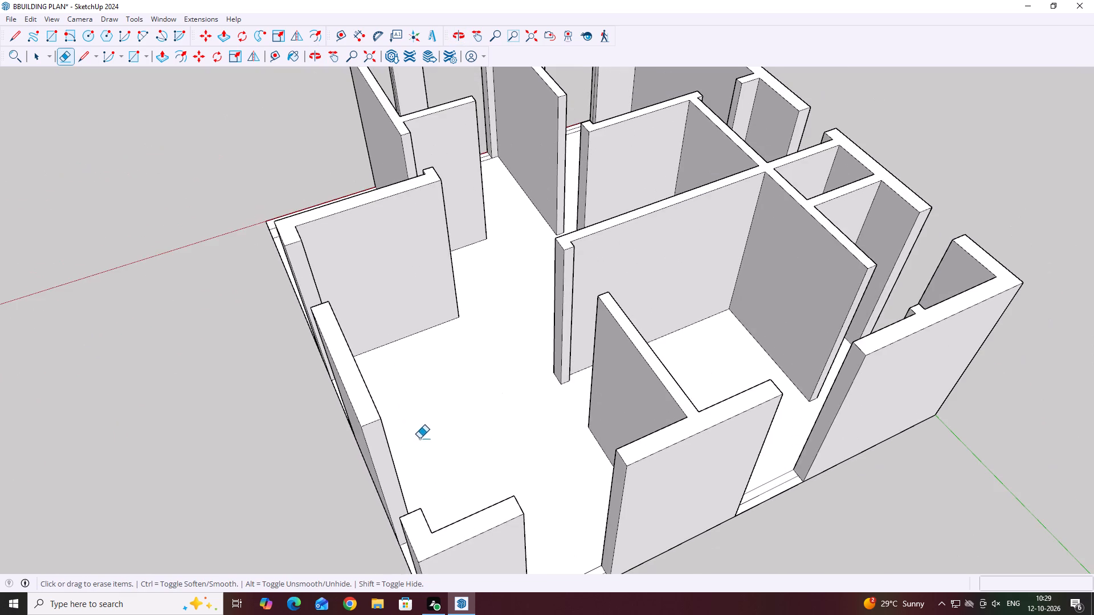
Erase the stray vertical line beside the small freestanding column on the red-axis side.
{"action": "middle_click_drag", "start_coordinate": [762, 448], "coordinate": [613, 446]}
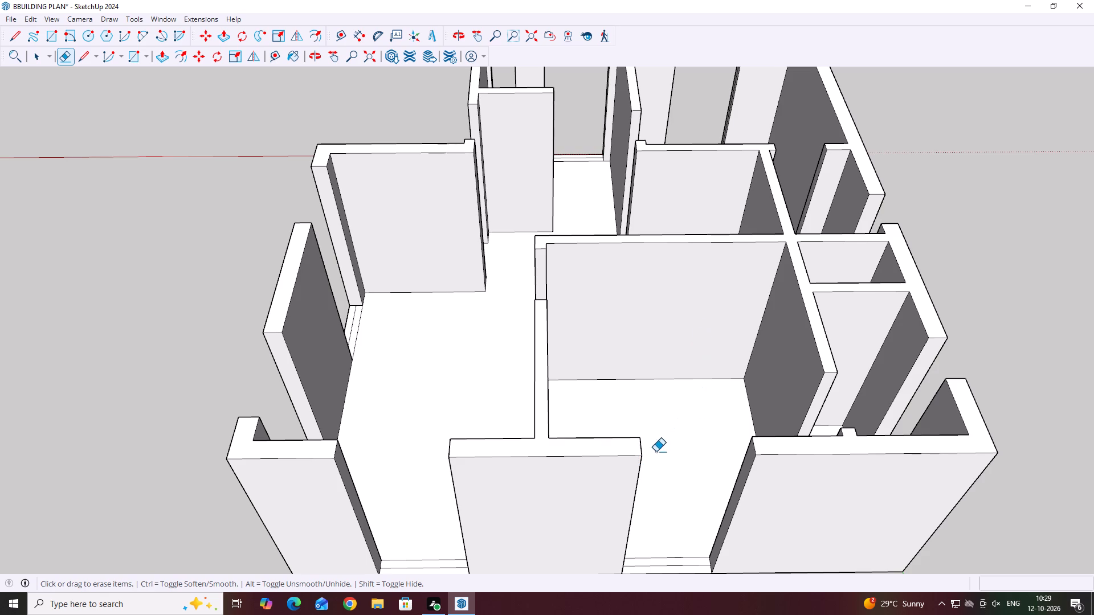
{"action": "middle_click_drag", "start_coordinate": [725, 464], "coordinate": [667, 421]}
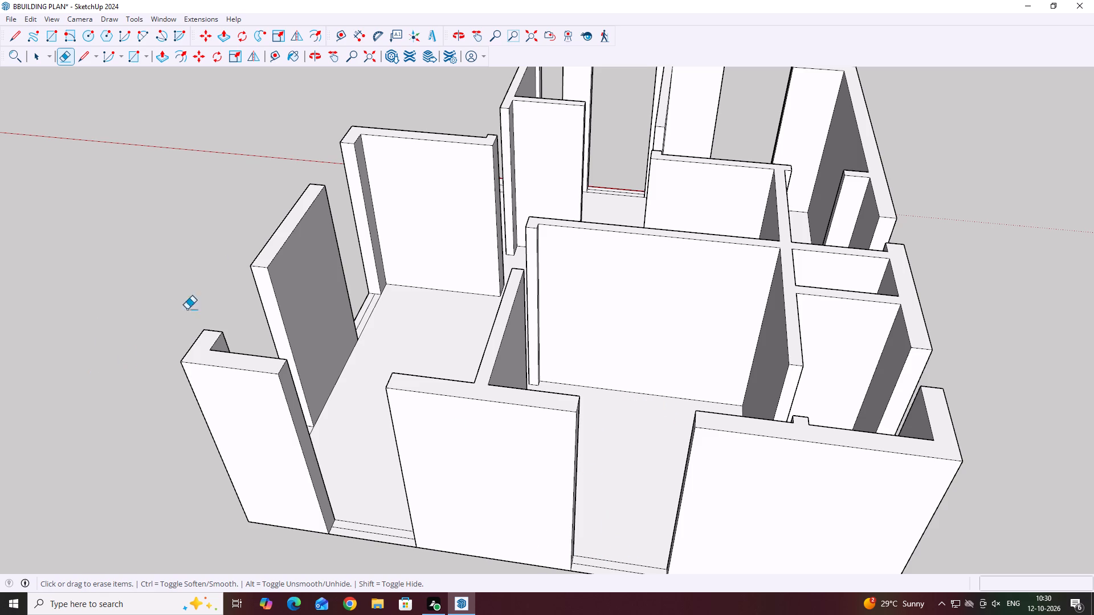
{"action": "middle_click_drag", "start_coordinate": [350, 324], "coordinate": [467, 311]}
{"action": "middle_click_drag", "start_coordinate": [366, 401], "coordinate": [481, 408]}
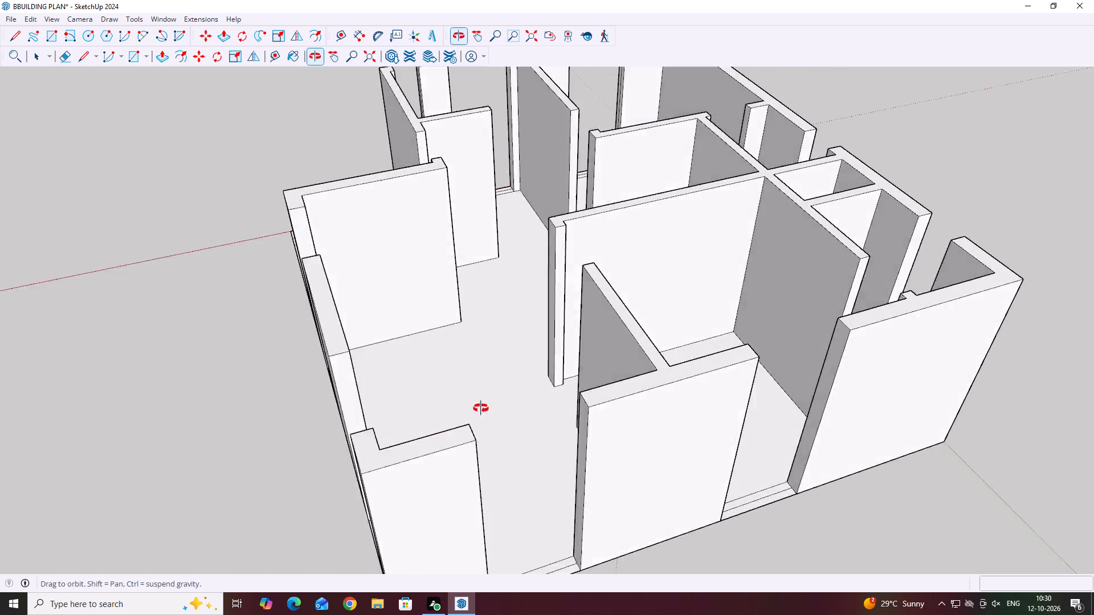
{"action": "middle_click_drag", "start_coordinate": [481, 408], "coordinate": [692, 345]}
{"action": "middle_click_drag", "start_coordinate": [568, 342], "coordinate": [866, 416]}
{"action": "middle_click_drag", "start_coordinate": [850, 370], "coordinate": [815, 403]}
{"action": "scroll", "coordinate": [540, 387], "scroll_direction": "down", "scroll_amount": 8}
{"action": "scroll", "coordinate": [414, 369], "scroll_direction": "up", "scroll_amount": 3}
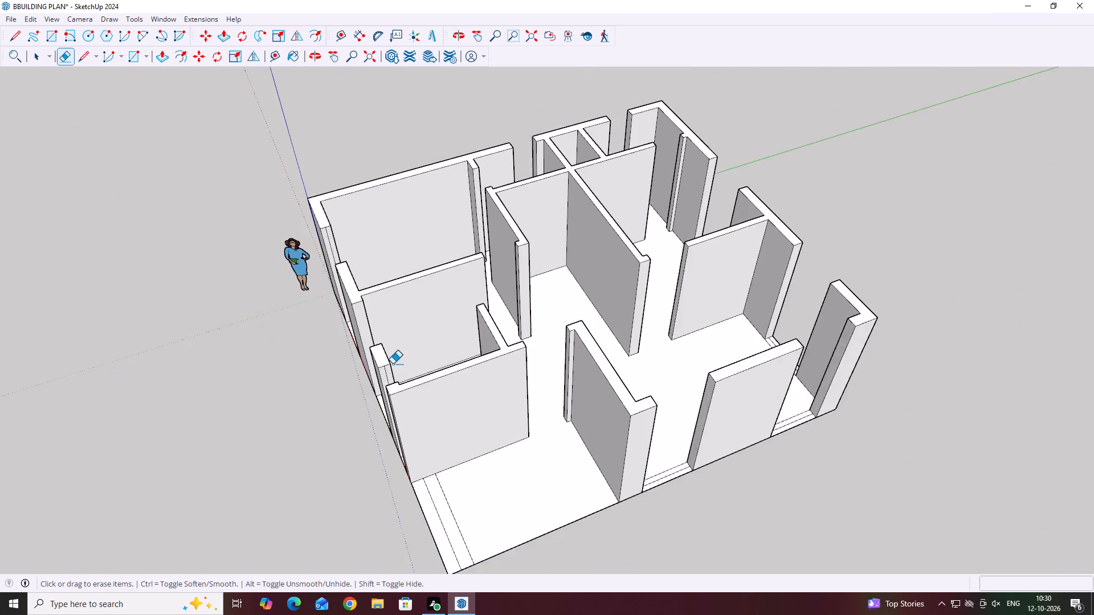
{"action": "scroll", "coordinate": [393, 364], "scroll_direction": "up", "scroll_amount": 10}
{"action": "left_click", "coordinate": [381, 370]}
{"action": "scroll", "coordinate": [477, 365], "scroll_direction": "down", "scroll_amount": 5}
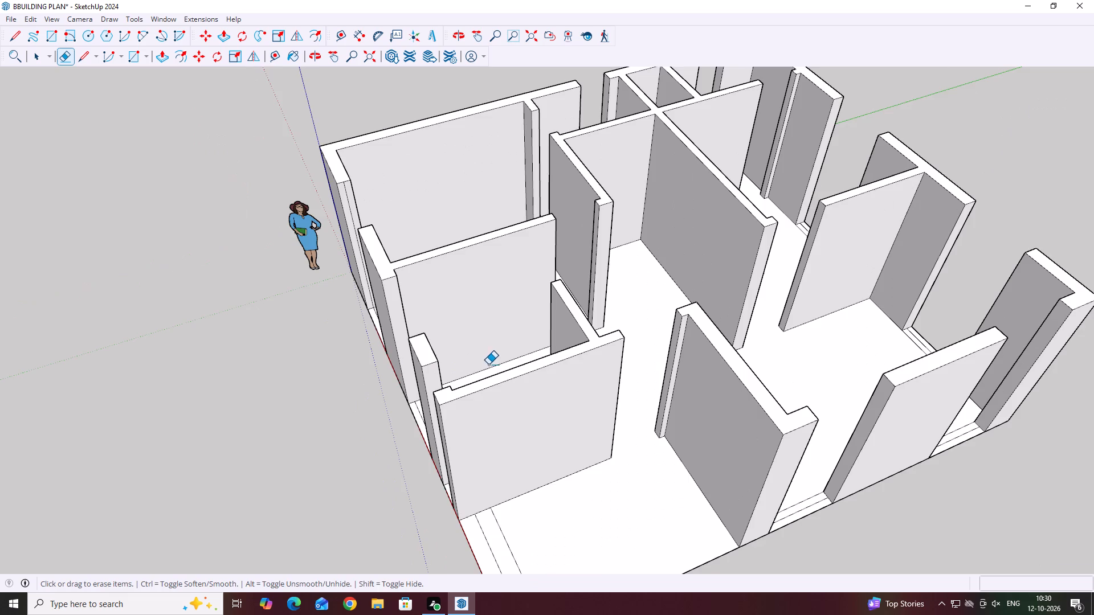
Erase the stray vertical line on the end of the corner wall at the origin, facing the first red-axis opening.
{"action": "middle_click_drag", "start_coordinate": [169, 357], "coordinate": [449, 466]}
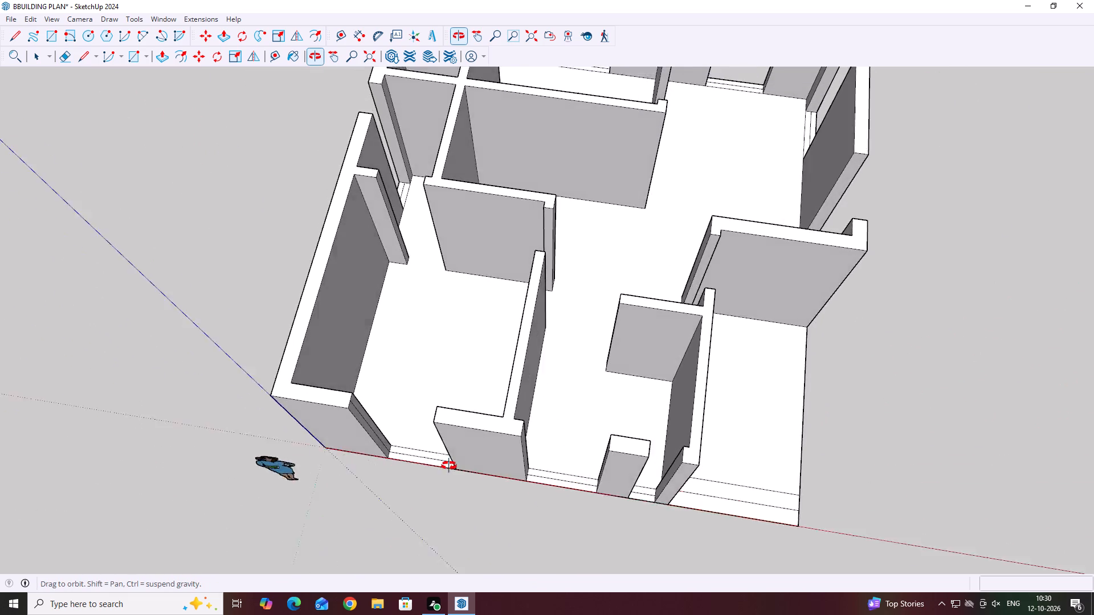
{"action": "middle_click_drag", "start_coordinate": [449, 466], "coordinate": [402, 454]}
{"action": "scroll", "coordinate": [330, 357], "scroll_direction": "up", "scroll_amount": 9}
{"action": "middle_click", "coordinate": [333, 360]}
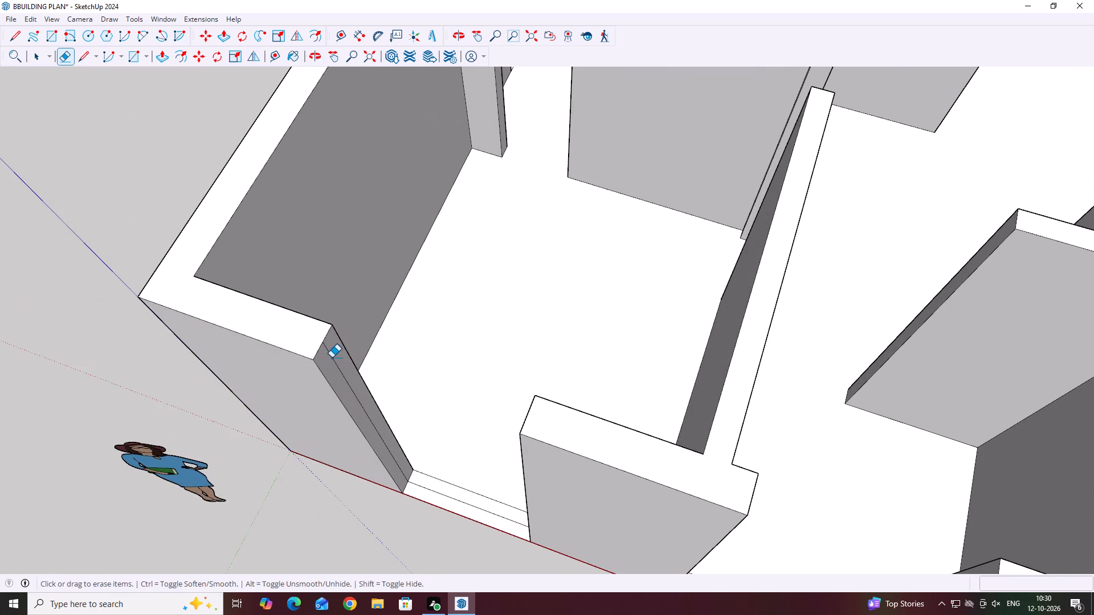
{"action": "left_click", "coordinate": [332, 358]}
{"action": "scroll", "coordinate": [373, 359], "scroll_direction": "down", "scroll_amount": 5}
Examine the walls and openings from all sides of the plan for remaining stray lines.
{"action": "middle_click_drag", "start_coordinate": [383, 367], "coordinate": [661, 456]}
{"action": "scroll", "coordinate": [685, 450], "scroll_direction": "down", "scroll_amount": 1}
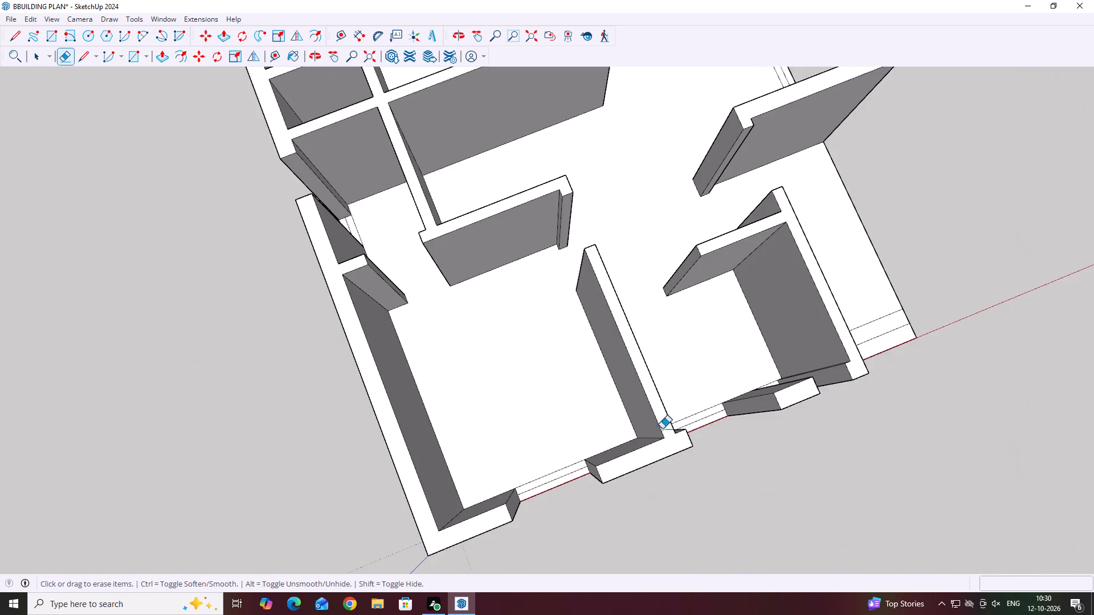
{"action": "middle_click_drag", "start_coordinate": [501, 486], "coordinate": [697, 388]}
{"action": "middle_click_drag", "start_coordinate": [518, 463], "coordinate": [682, 419]}
{"action": "middle_click_drag", "start_coordinate": [270, 400], "coordinate": [458, 453]}
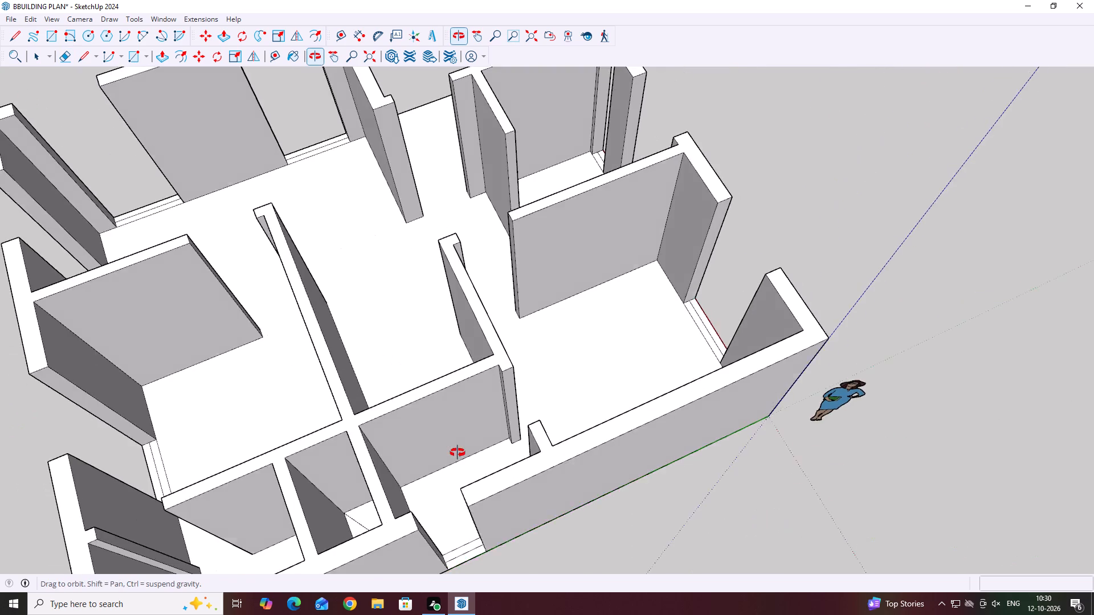
{"action": "middle_click_drag", "start_coordinate": [458, 453], "coordinate": [493, 393]}
{"action": "scroll", "coordinate": [499, 380], "scroll_direction": "down", "scroll_amount": 10}
{"action": "middle_click_drag", "start_coordinate": [500, 380], "coordinate": [502, 387]}
{"action": "middle_click_drag", "start_coordinate": [458, 458], "coordinate": [682, 538]}
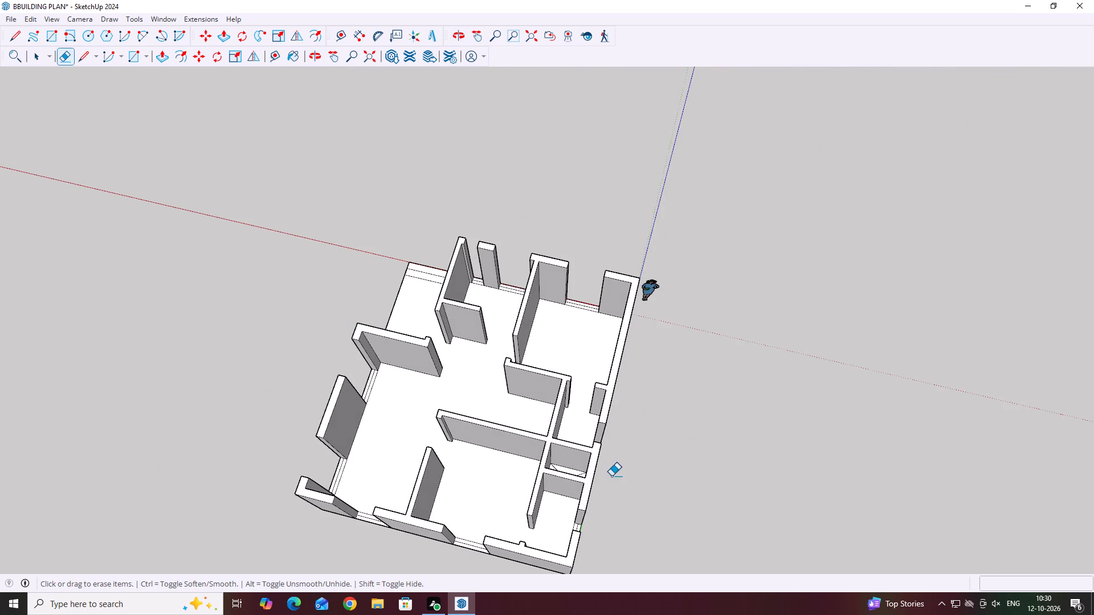
{"action": "scroll", "coordinate": [599, 477], "scroll_direction": "up", "scroll_amount": 7}
{"action": "scroll", "coordinate": [573, 449], "scroll_direction": "down", "scroll_amount": 2}
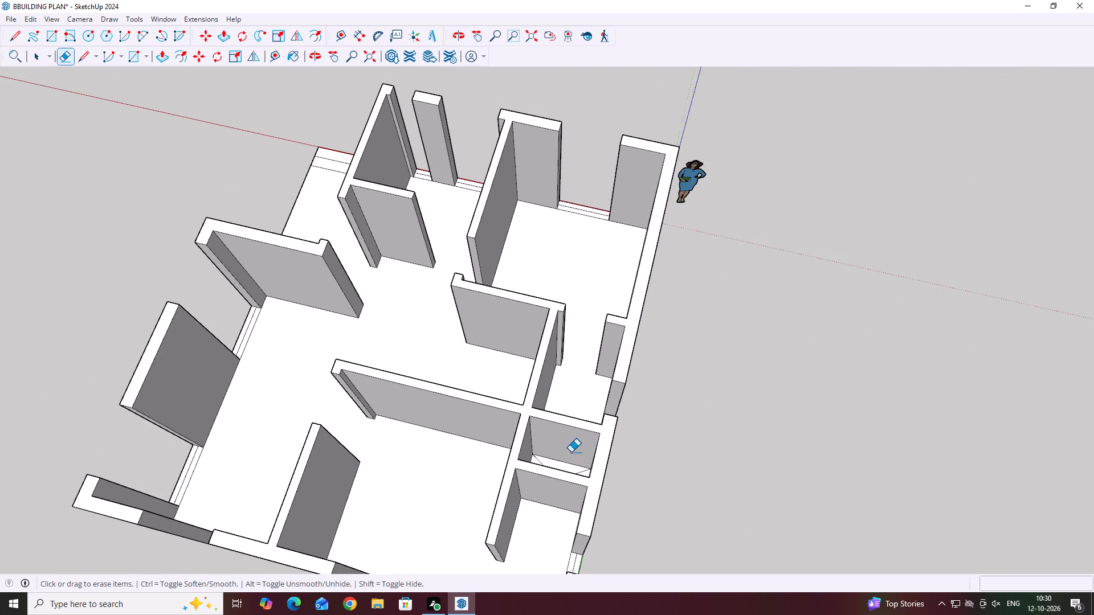
{"action": "middle_click_drag", "start_coordinate": [628, 470], "coordinate": [514, 391]}
{"action": "middle_click_drag", "start_coordinate": [358, 520], "coordinate": [550, 449]}
{"action": "scroll", "coordinate": [619, 387], "scroll_direction": "down", "scroll_amount": 6}
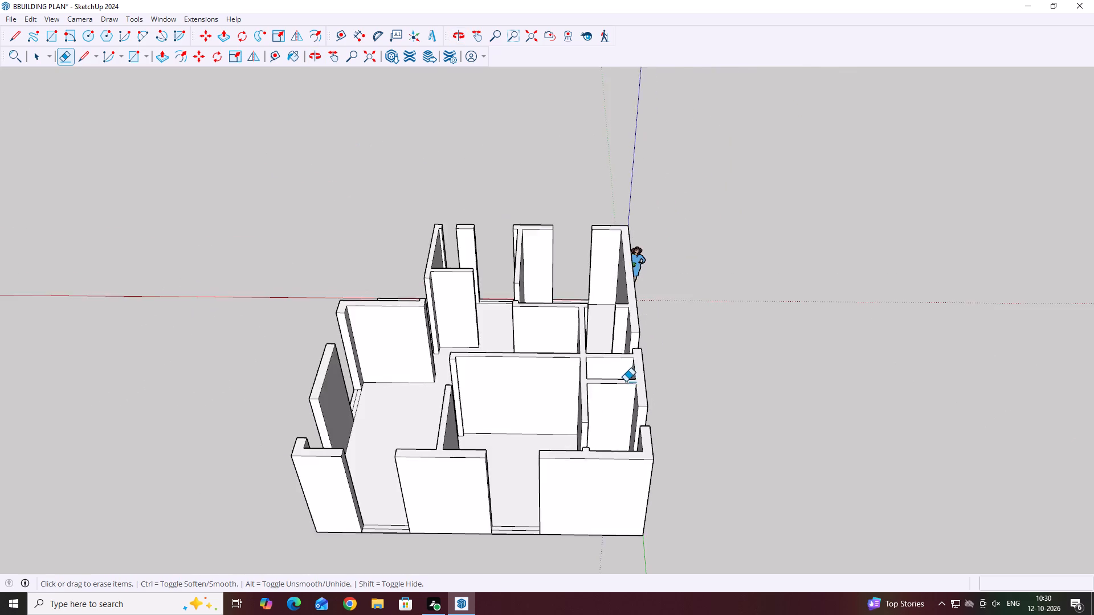
{"action": "scroll", "coordinate": [626, 382], "scroll_direction": "down", "scroll_amount": 3}
{"action": "middle_click_drag", "start_coordinate": [611, 393], "coordinate": [572, 512]}
{"action": "scroll", "coordinate": [537, 386], "scroll_direction": "up", "scroll_amount": 2}
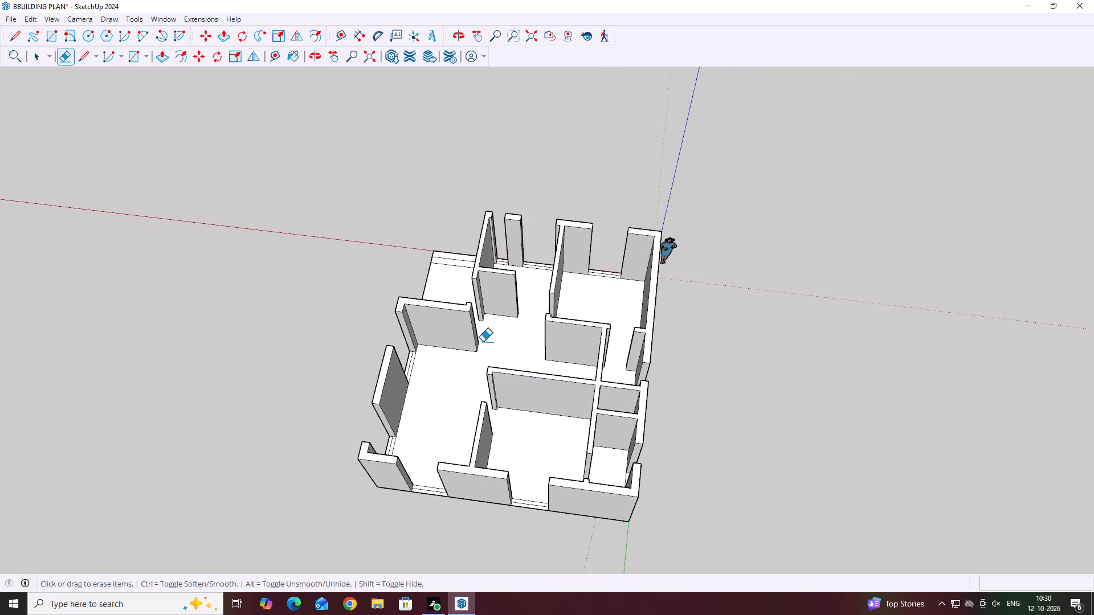
{"action": "middle_click_drag", "start_coordinate": [472, 364], "coordinate": [647, 469]}
{"action": "middle_click_drag", "start_coordinate": [439, 457], "coordinate": [819, 420]}
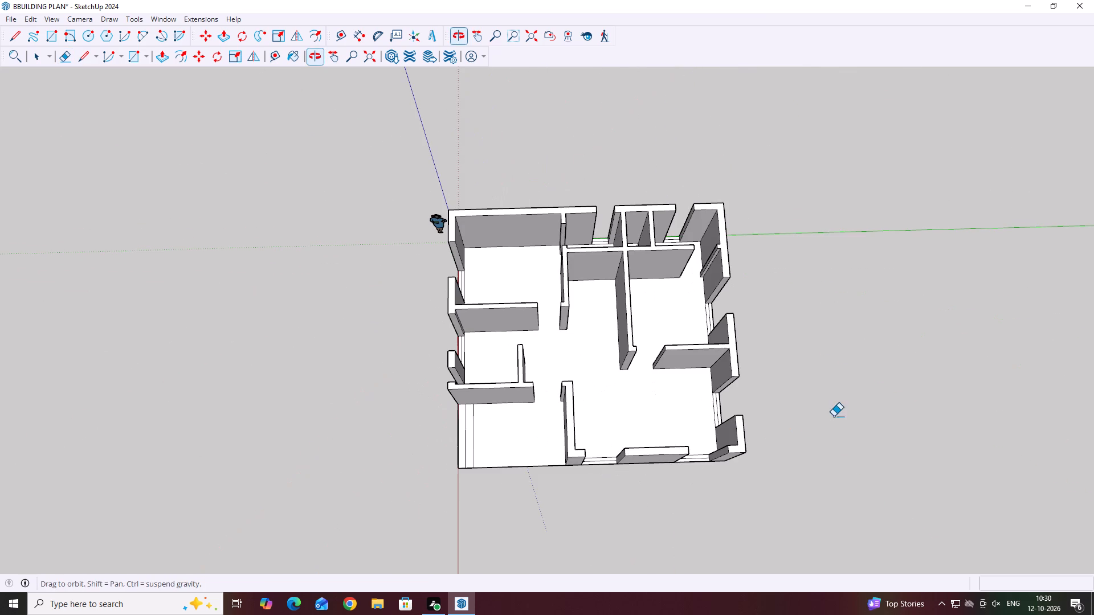
{"action": "key", "text": "Escape"}
{"action": "key", "text": "space"}
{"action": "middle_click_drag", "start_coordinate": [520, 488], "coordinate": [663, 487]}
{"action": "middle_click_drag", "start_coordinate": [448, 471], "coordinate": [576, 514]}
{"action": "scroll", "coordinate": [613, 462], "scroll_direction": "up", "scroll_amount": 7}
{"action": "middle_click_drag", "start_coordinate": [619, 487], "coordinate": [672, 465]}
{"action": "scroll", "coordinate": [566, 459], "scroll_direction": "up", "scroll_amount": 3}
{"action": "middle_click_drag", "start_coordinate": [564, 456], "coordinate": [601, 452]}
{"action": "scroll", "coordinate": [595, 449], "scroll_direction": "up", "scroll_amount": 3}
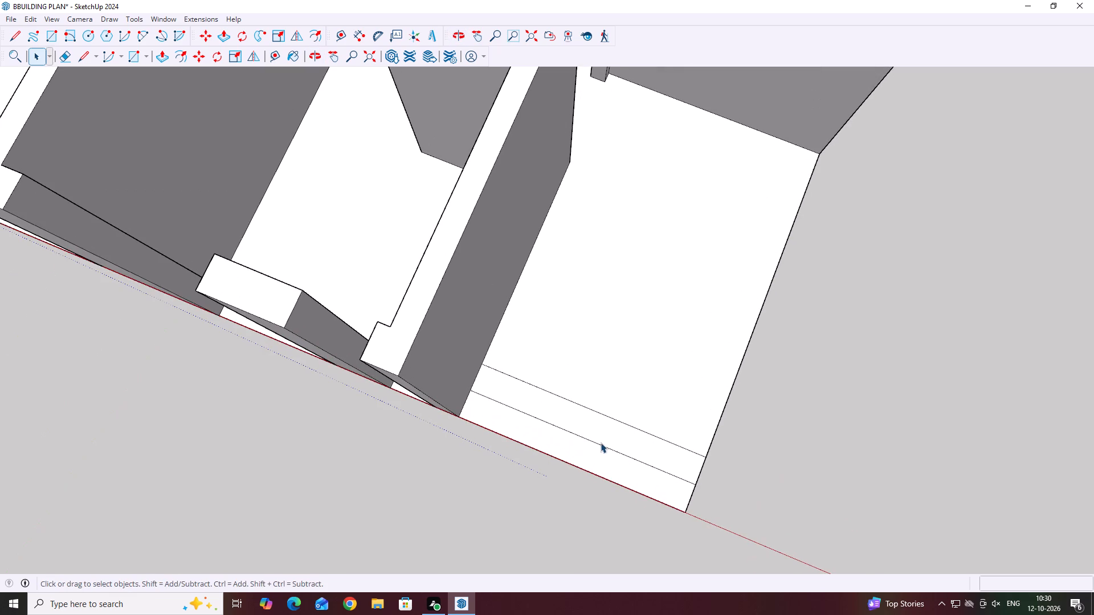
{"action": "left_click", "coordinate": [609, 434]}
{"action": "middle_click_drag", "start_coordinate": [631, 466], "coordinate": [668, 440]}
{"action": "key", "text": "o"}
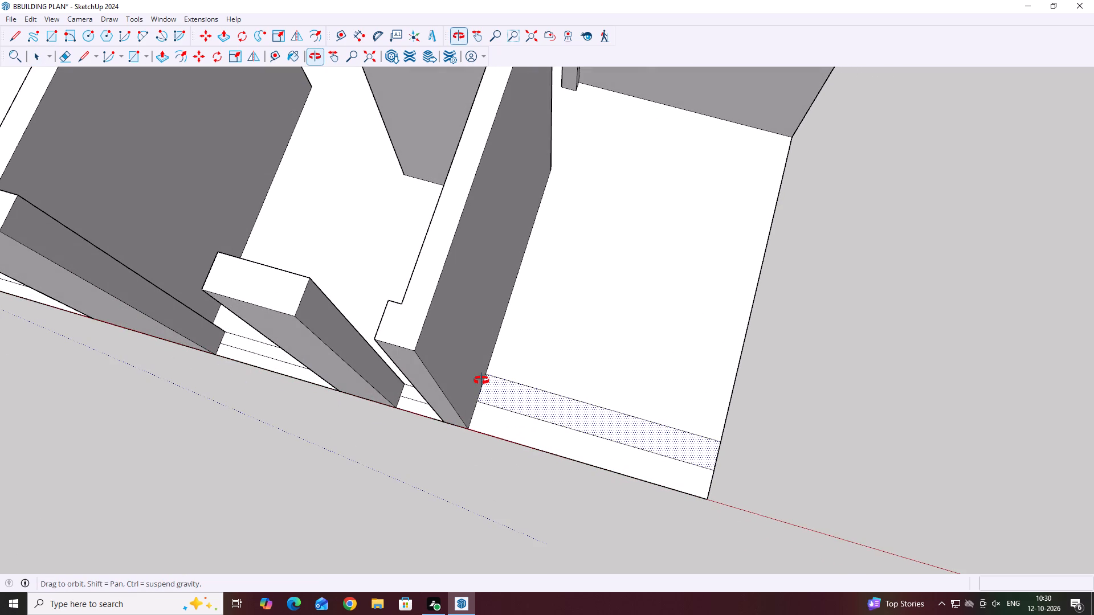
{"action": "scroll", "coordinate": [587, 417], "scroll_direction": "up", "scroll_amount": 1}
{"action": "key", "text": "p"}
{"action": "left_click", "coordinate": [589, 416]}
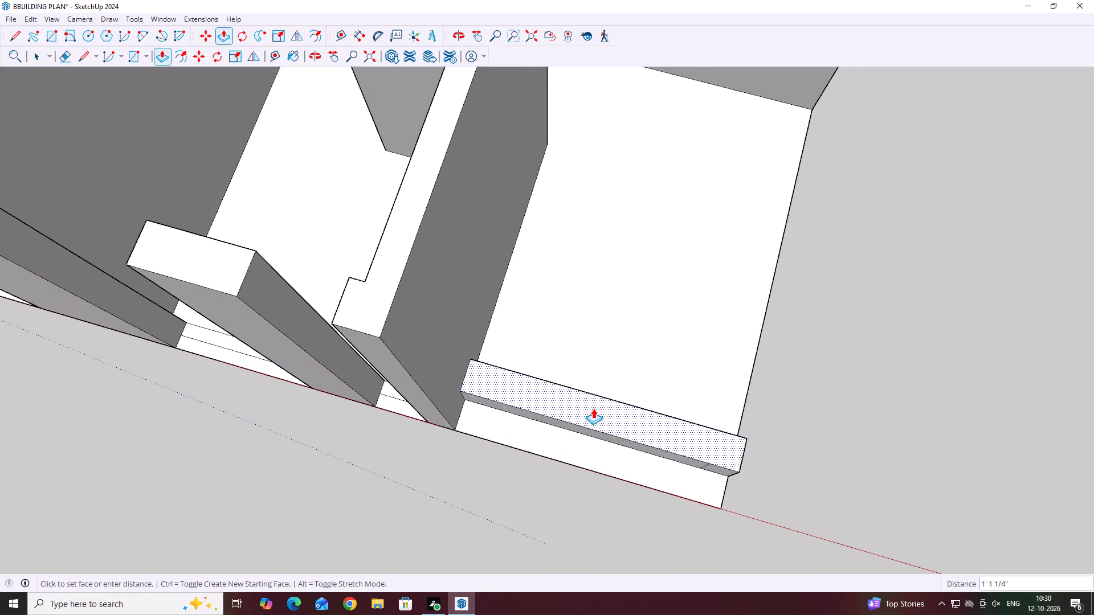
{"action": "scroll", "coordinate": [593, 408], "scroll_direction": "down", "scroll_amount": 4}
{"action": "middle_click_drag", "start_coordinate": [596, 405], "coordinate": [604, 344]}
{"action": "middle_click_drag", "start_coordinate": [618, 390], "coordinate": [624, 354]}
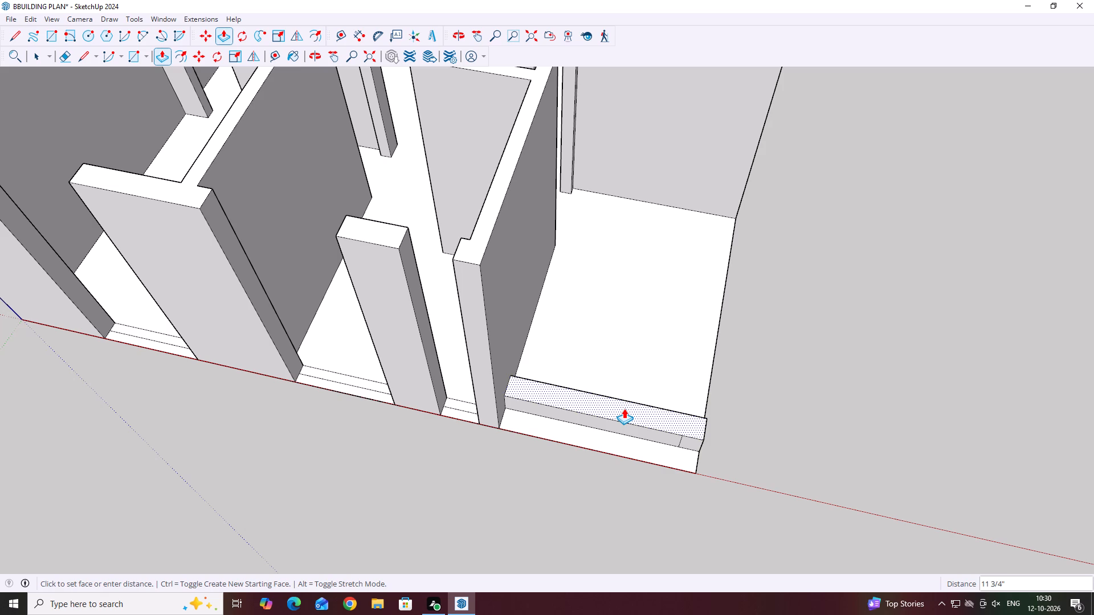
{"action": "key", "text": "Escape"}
Group the inner narrow floor strip, with its edges, across the open end of the unwalled area on the red-axis side.
{"action": "key", "text": "space"}
{"action": "double_click", "coordinate": [593, 417]}
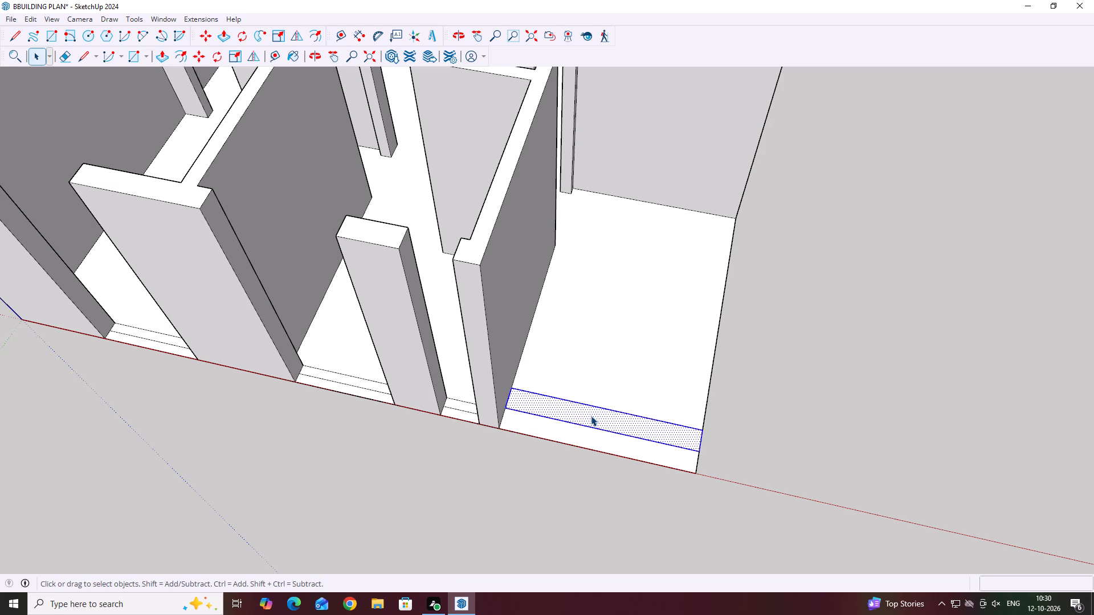
{"action": "right_click", "coordinate": [591, 416]}
{"action": "left_click", "coordinate": [658, 326]}
Open the strip's group for editing and push/pull its face up 6 inches.
{"action": "left_click", "coordinate": [606, 420]}
{"action": "double_click", "coordinate": [606, 419]}
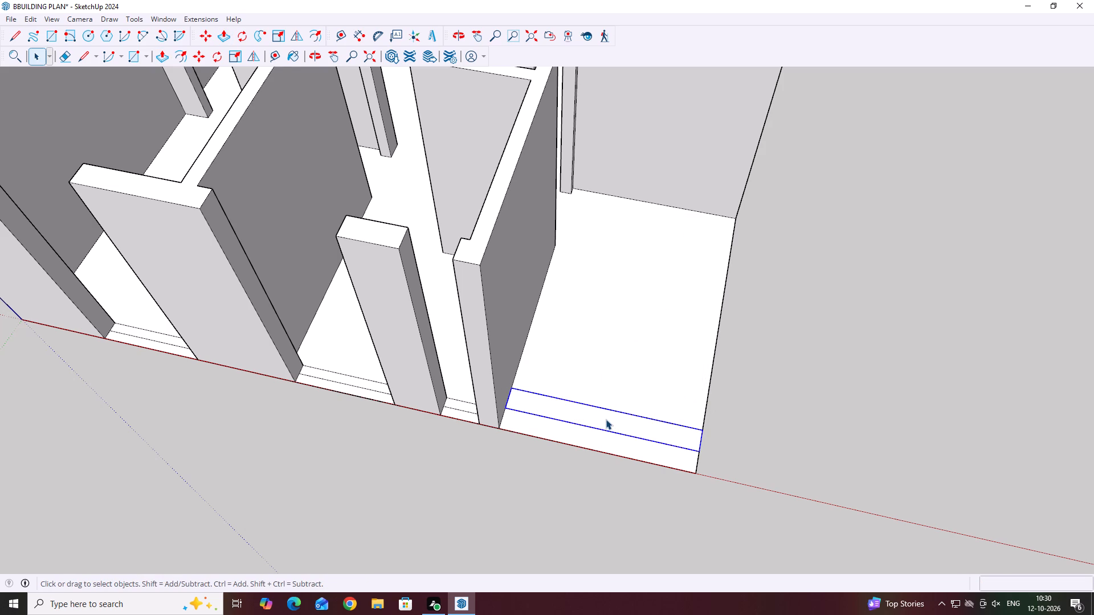
{"action": "left_click", "coordinate": [606, 419]}
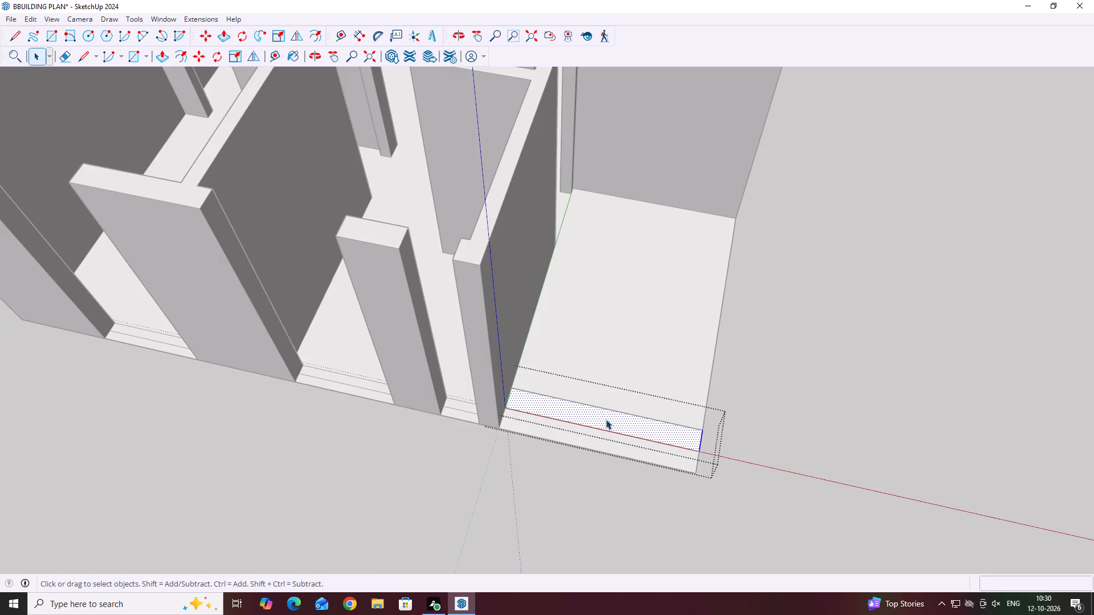
{"action": "key", "text": "p"}
{"action": "left_click", "coordinate": [608, 419]}
{"action": "key", "text": "6"}
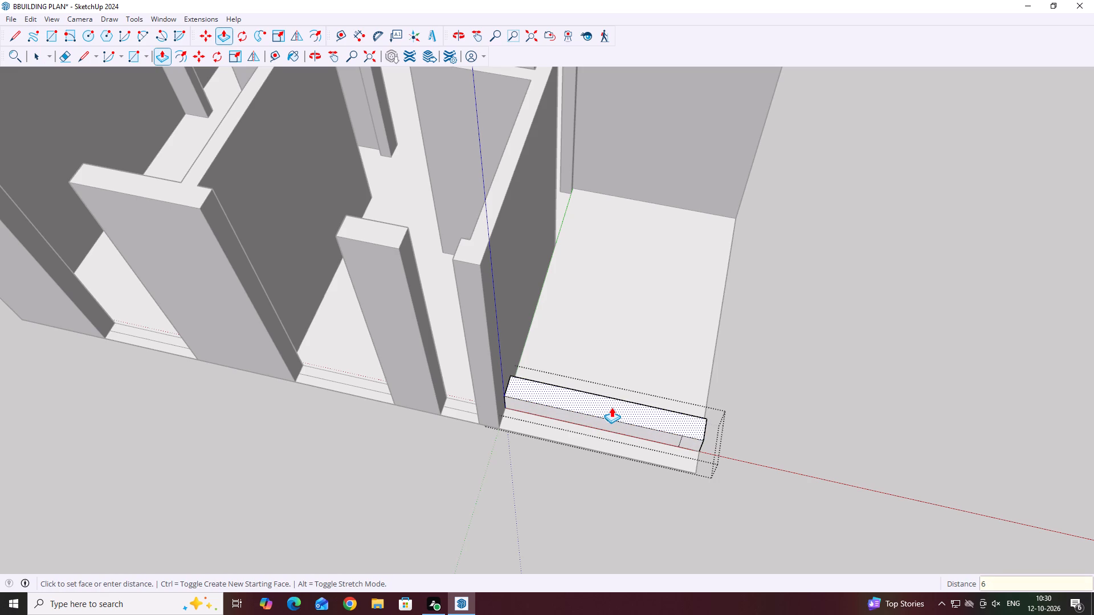
{"action": "key", "text": "Return"}
{"action": "key", "text": "space"}
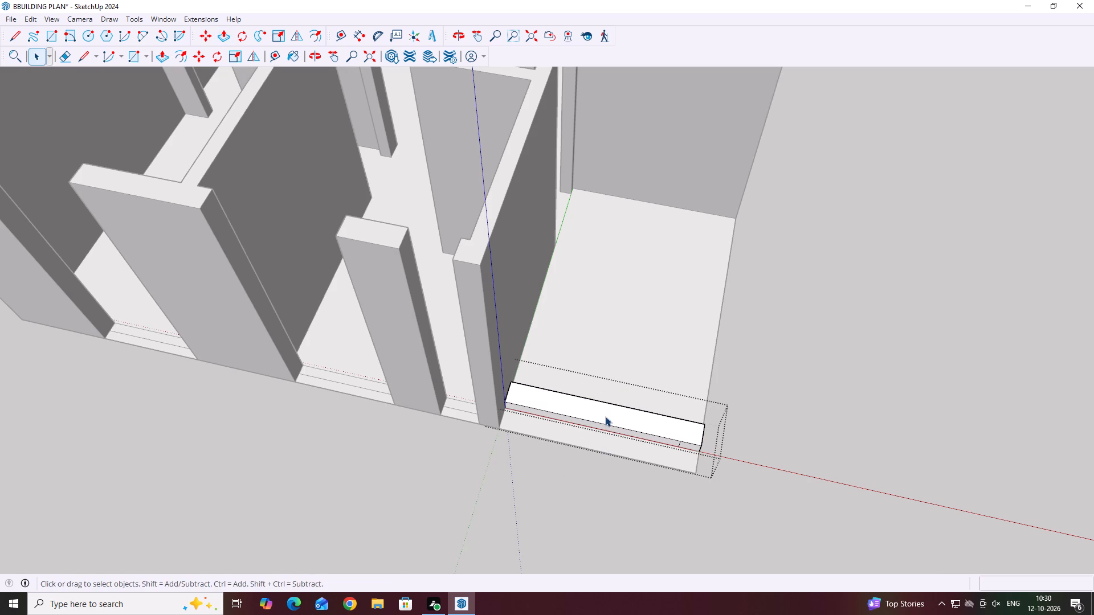
Erase the short stray line across the front face of the raised strip, near its outer end.
{"action": "scroll", "coordinate": [606, 417], "scroll_direction": "up", "scroll_amount": 2}
{"action": "middle_click_drag", "start_coordinate": [606, 410], "coordinate": [628, 400]}
{"action": "scroll", "coordinate": [625, 437], "scroll_direction": "up", "scroll_amount": 6}
{"action": "left_click", "coordinate": [650, 428]}
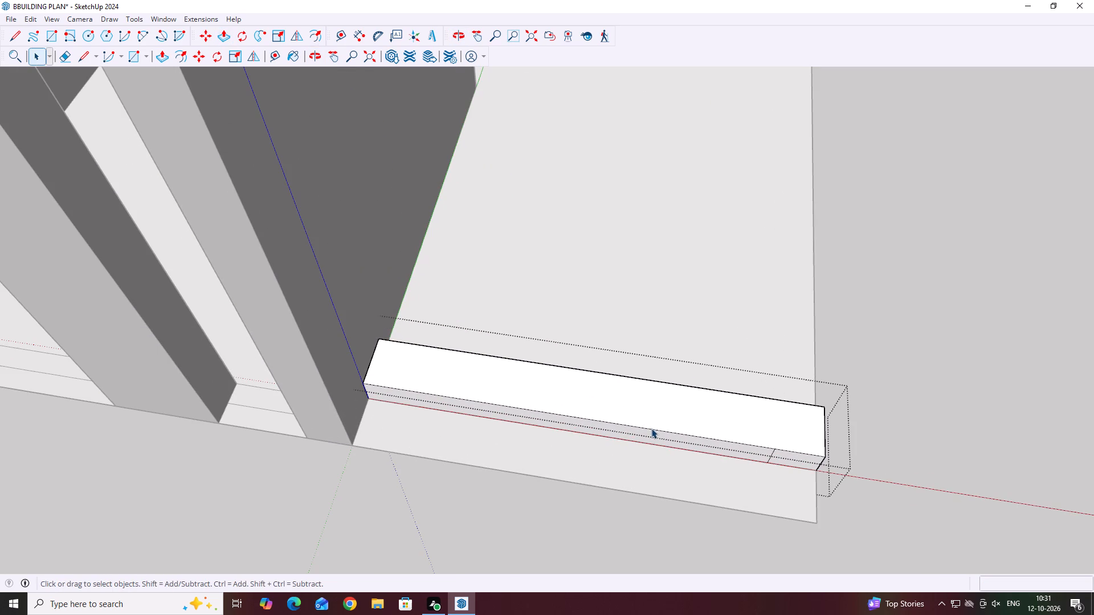
{"action": "middle_click_drag", "start_coordinate": [654, 429], "coordinate": [667, 400]}
{"action": "scroll", "coordinate": [762, 449], "scroll_direction": "up", "scroll_amount": 2}
{"action": "left_click", "coordinate": [782, 437]}
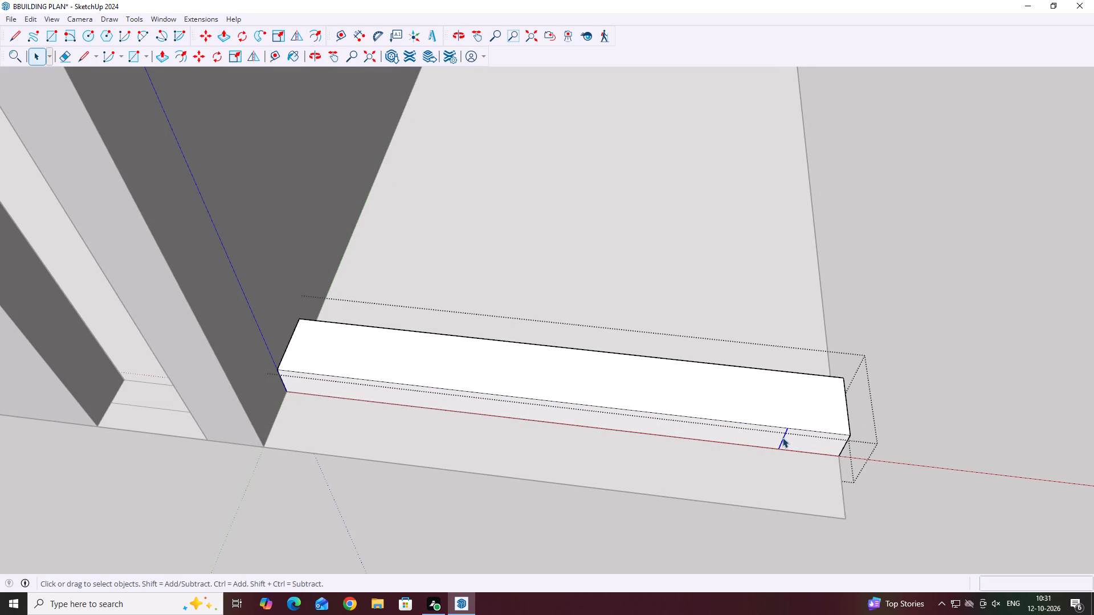
{"action": "key", "text": "Delete"}
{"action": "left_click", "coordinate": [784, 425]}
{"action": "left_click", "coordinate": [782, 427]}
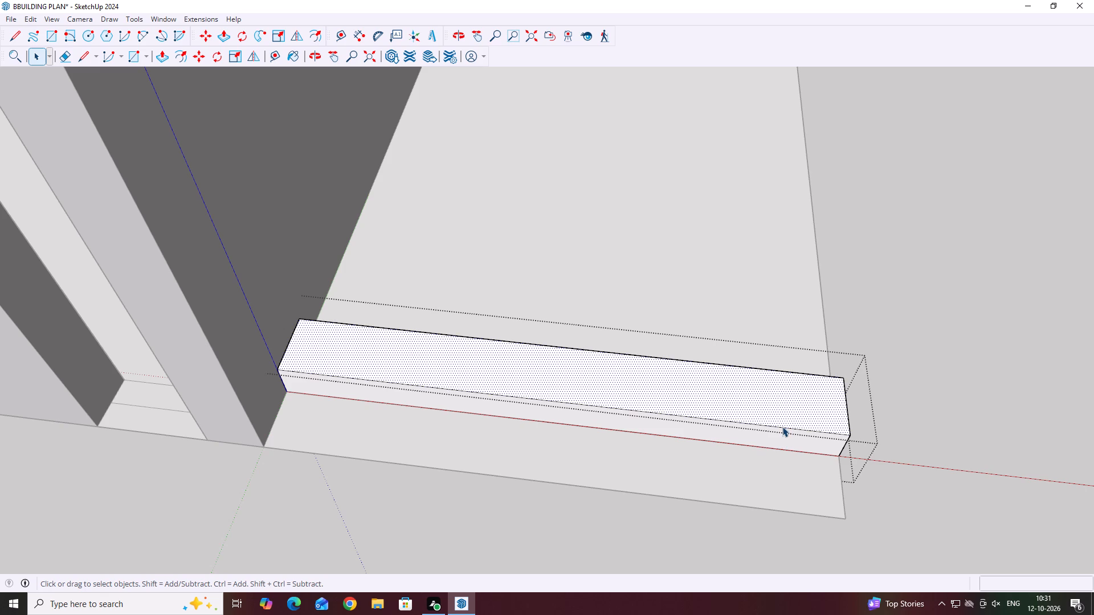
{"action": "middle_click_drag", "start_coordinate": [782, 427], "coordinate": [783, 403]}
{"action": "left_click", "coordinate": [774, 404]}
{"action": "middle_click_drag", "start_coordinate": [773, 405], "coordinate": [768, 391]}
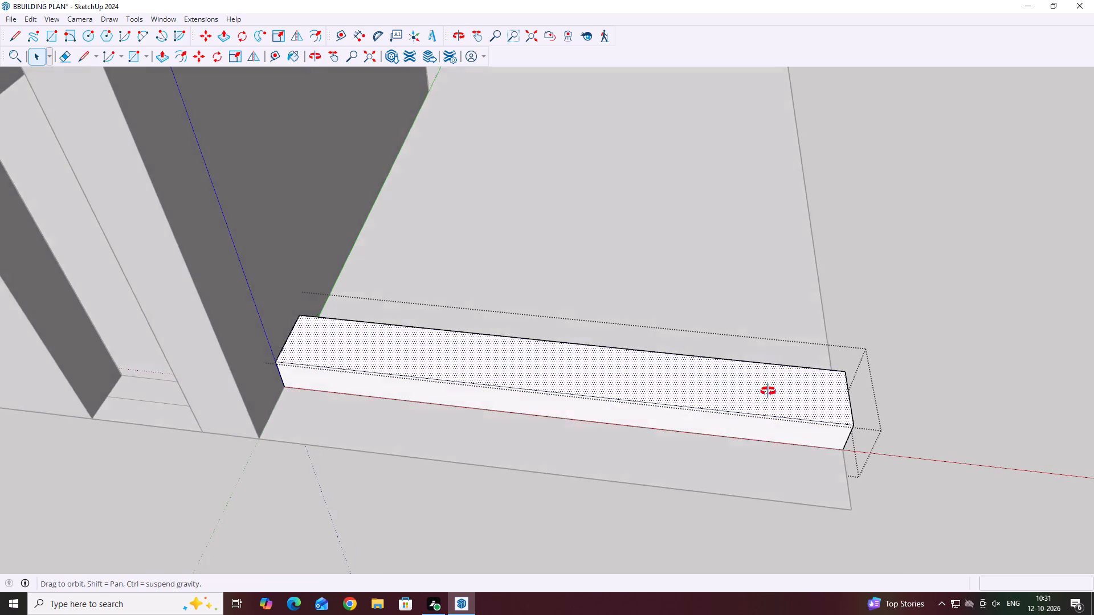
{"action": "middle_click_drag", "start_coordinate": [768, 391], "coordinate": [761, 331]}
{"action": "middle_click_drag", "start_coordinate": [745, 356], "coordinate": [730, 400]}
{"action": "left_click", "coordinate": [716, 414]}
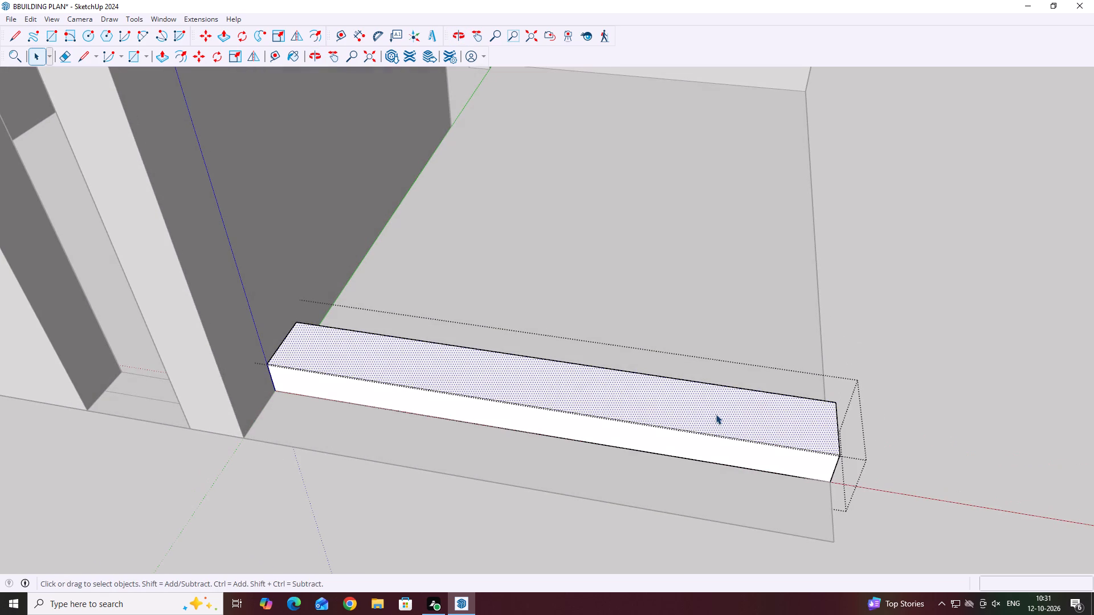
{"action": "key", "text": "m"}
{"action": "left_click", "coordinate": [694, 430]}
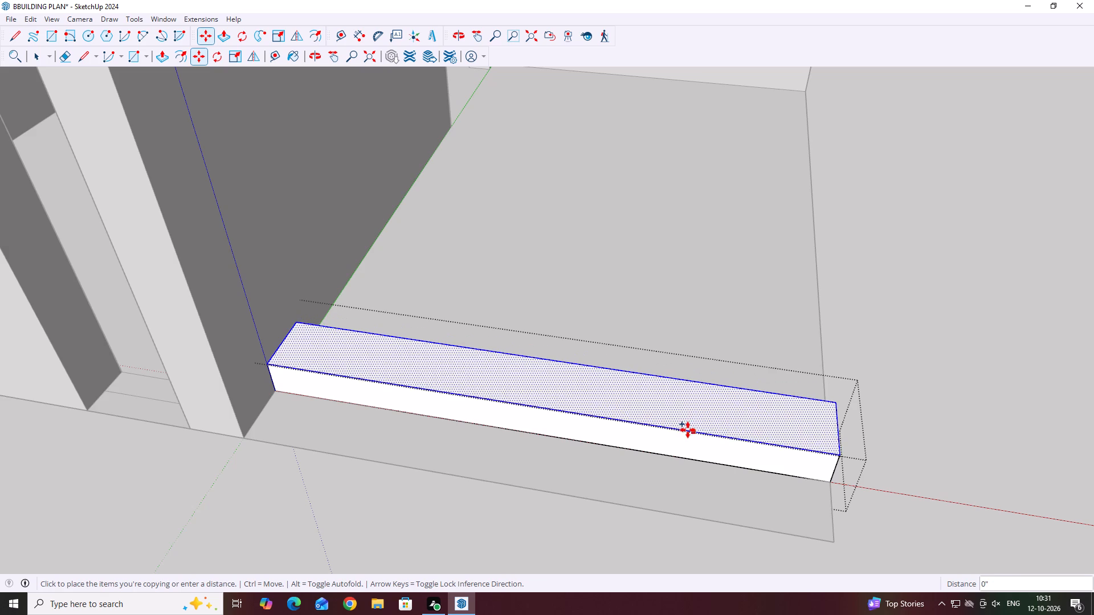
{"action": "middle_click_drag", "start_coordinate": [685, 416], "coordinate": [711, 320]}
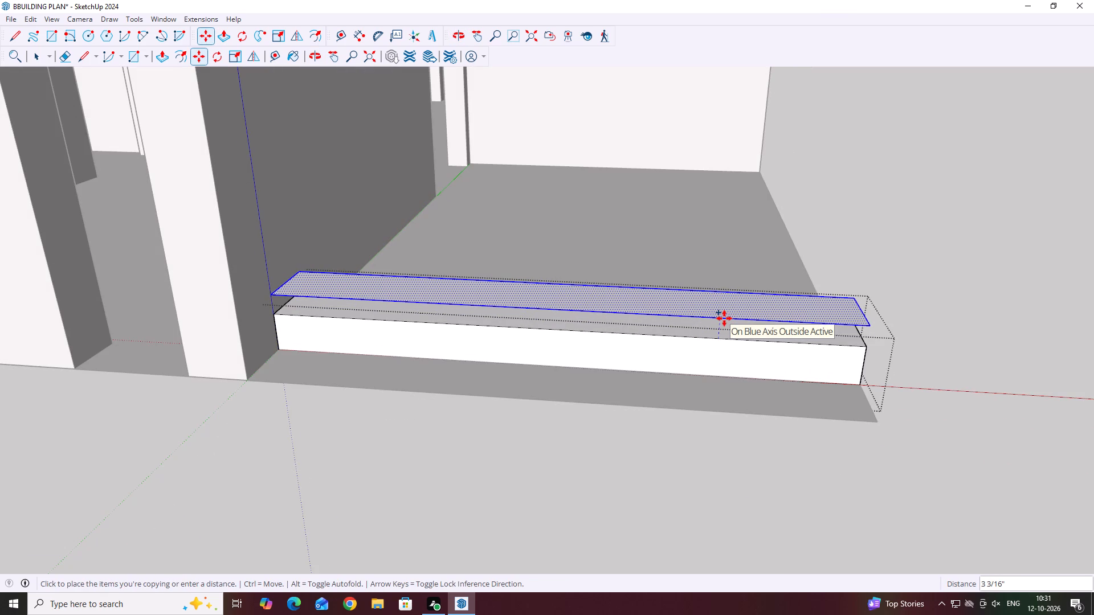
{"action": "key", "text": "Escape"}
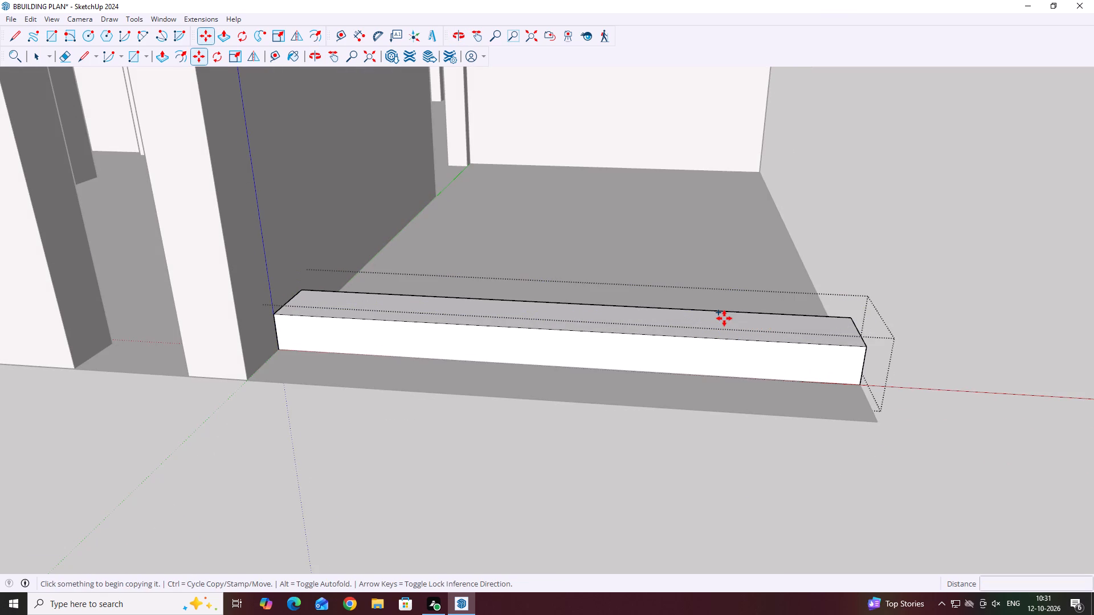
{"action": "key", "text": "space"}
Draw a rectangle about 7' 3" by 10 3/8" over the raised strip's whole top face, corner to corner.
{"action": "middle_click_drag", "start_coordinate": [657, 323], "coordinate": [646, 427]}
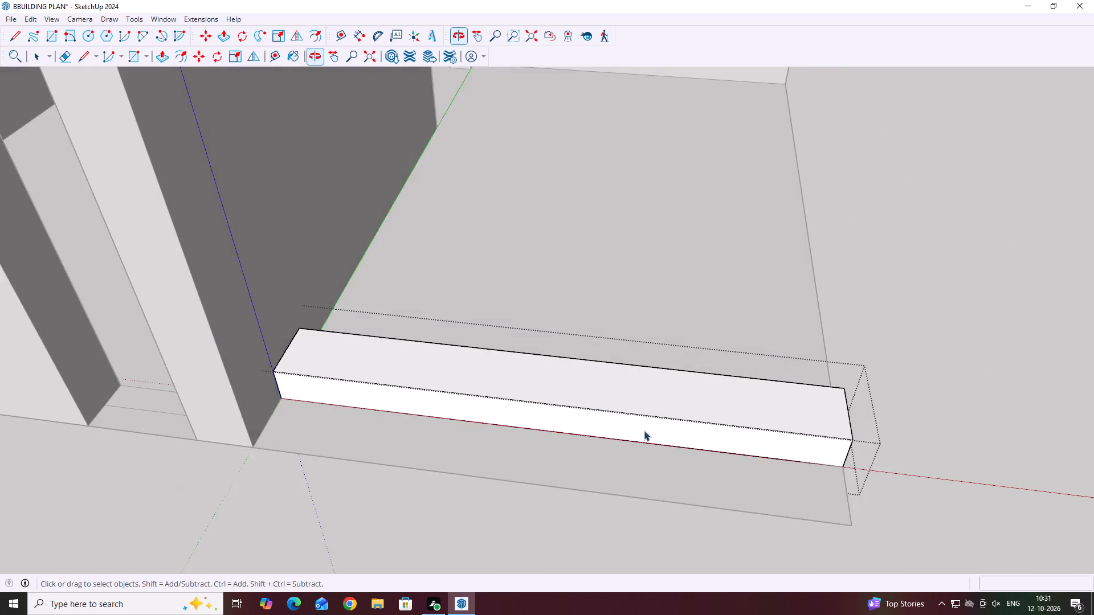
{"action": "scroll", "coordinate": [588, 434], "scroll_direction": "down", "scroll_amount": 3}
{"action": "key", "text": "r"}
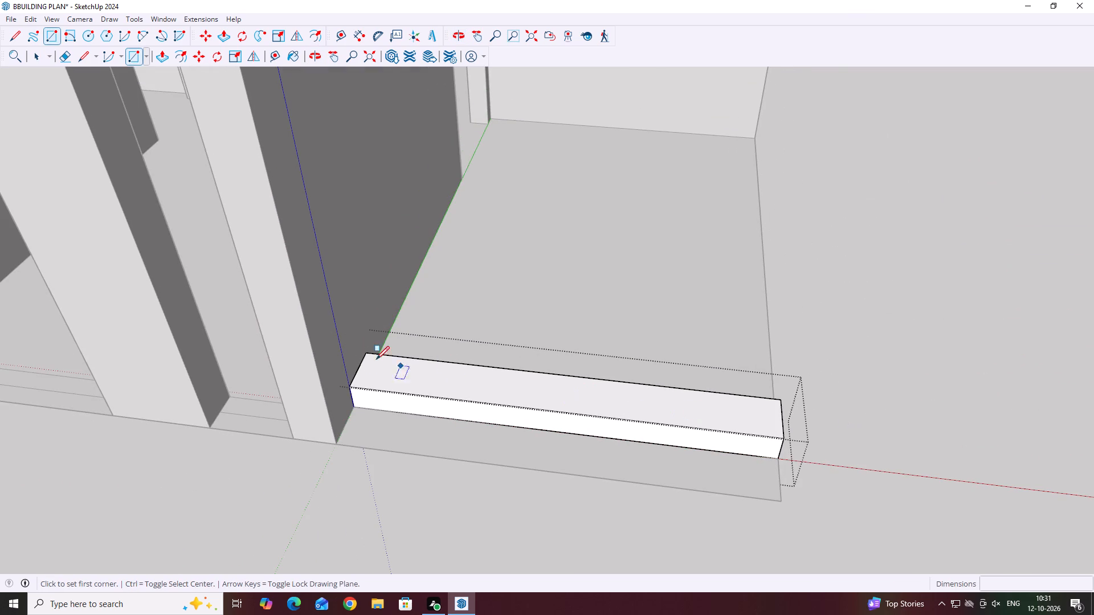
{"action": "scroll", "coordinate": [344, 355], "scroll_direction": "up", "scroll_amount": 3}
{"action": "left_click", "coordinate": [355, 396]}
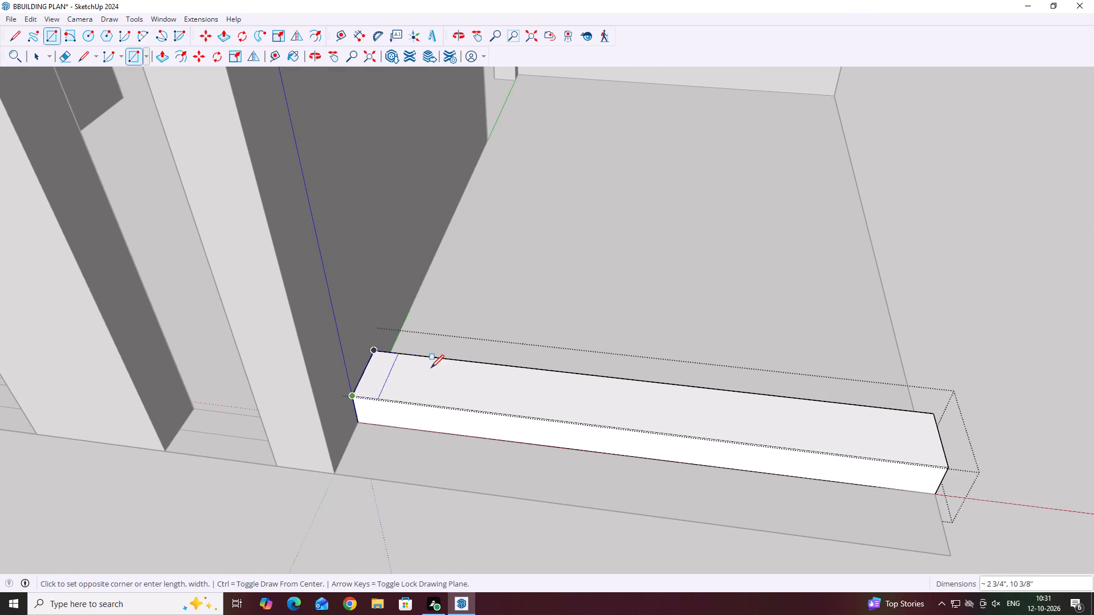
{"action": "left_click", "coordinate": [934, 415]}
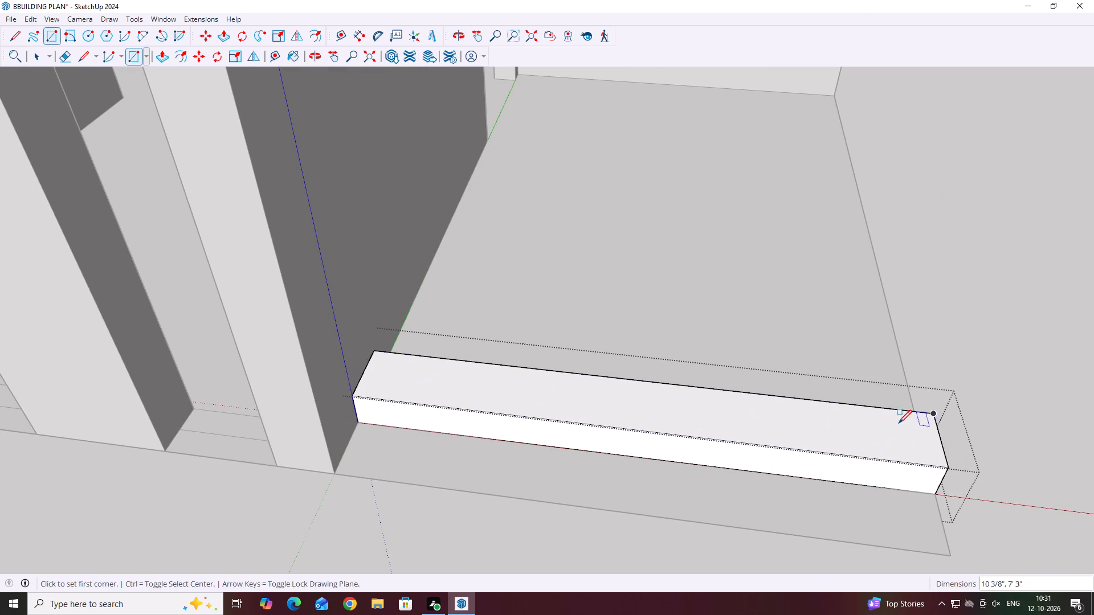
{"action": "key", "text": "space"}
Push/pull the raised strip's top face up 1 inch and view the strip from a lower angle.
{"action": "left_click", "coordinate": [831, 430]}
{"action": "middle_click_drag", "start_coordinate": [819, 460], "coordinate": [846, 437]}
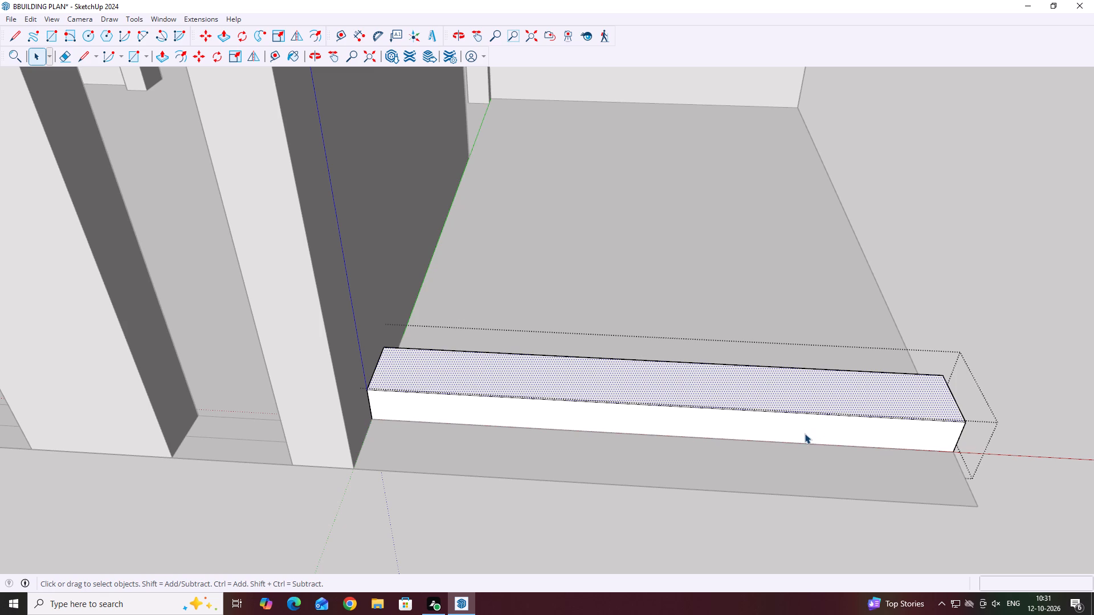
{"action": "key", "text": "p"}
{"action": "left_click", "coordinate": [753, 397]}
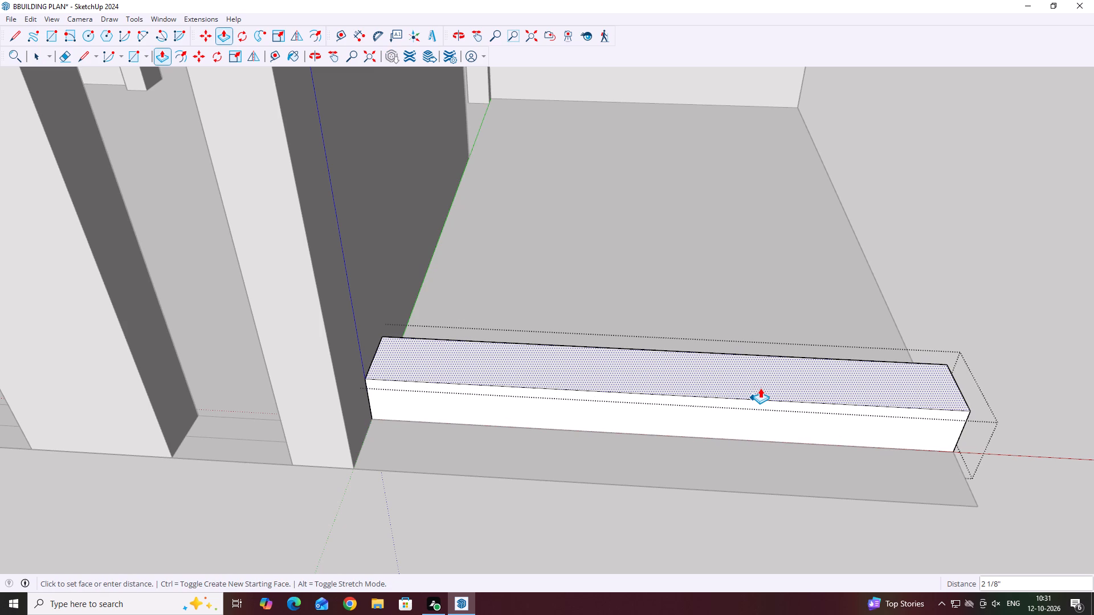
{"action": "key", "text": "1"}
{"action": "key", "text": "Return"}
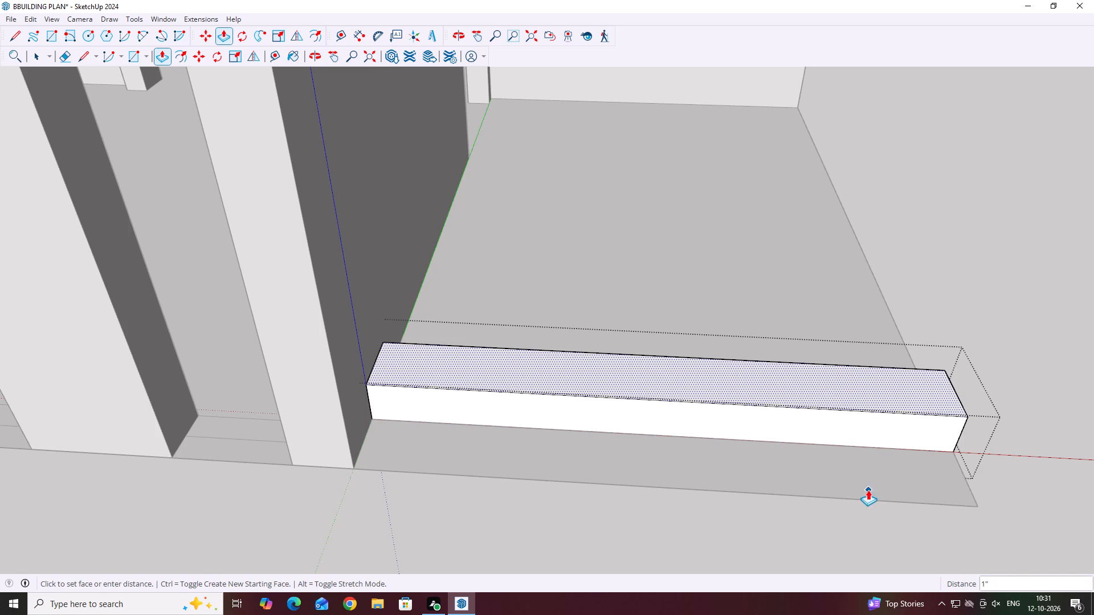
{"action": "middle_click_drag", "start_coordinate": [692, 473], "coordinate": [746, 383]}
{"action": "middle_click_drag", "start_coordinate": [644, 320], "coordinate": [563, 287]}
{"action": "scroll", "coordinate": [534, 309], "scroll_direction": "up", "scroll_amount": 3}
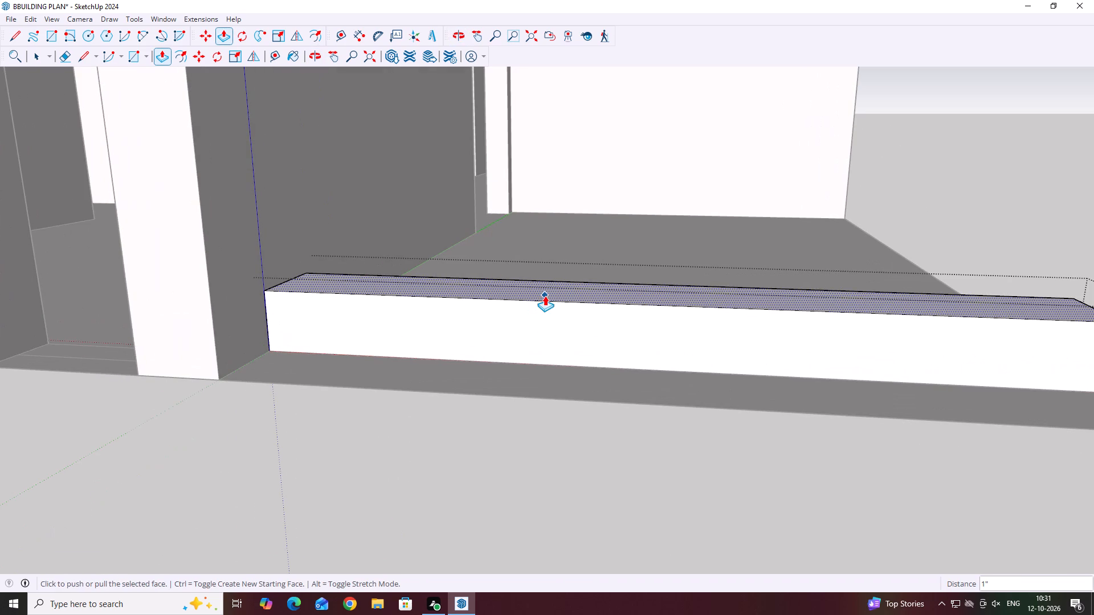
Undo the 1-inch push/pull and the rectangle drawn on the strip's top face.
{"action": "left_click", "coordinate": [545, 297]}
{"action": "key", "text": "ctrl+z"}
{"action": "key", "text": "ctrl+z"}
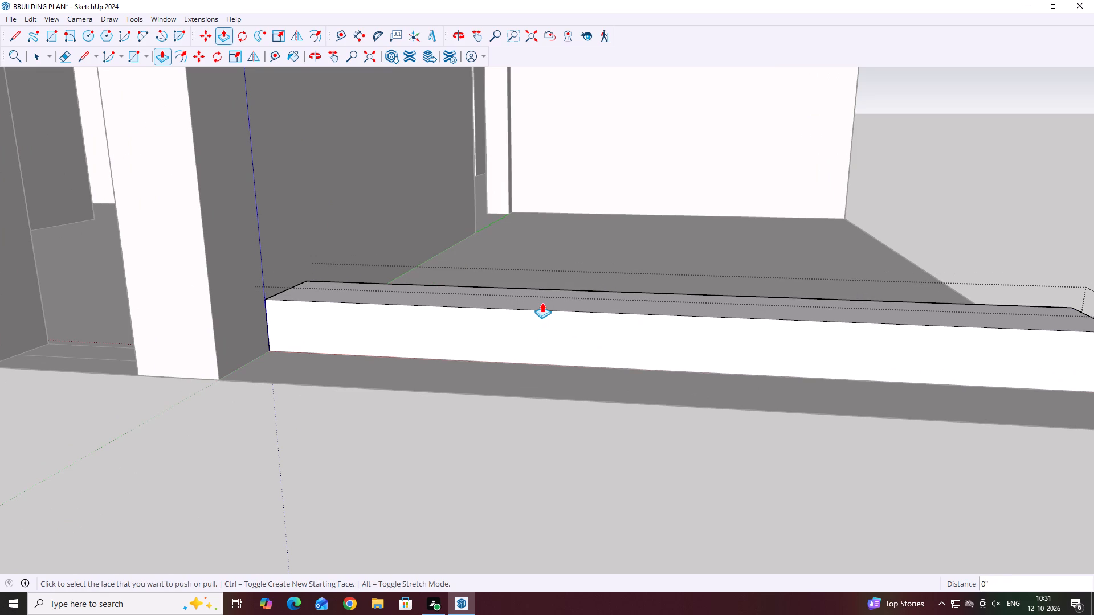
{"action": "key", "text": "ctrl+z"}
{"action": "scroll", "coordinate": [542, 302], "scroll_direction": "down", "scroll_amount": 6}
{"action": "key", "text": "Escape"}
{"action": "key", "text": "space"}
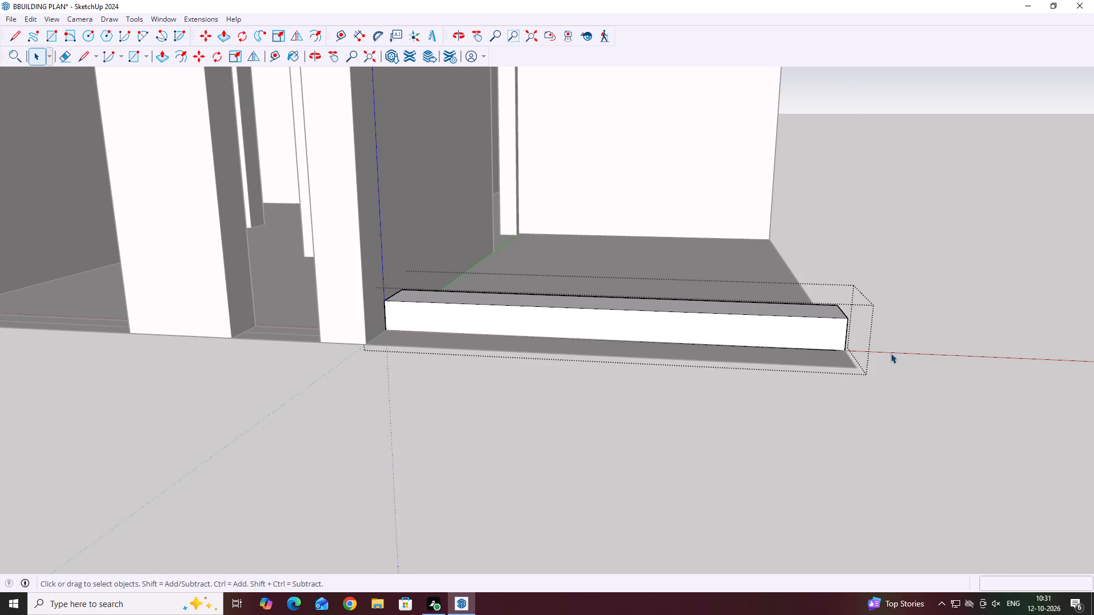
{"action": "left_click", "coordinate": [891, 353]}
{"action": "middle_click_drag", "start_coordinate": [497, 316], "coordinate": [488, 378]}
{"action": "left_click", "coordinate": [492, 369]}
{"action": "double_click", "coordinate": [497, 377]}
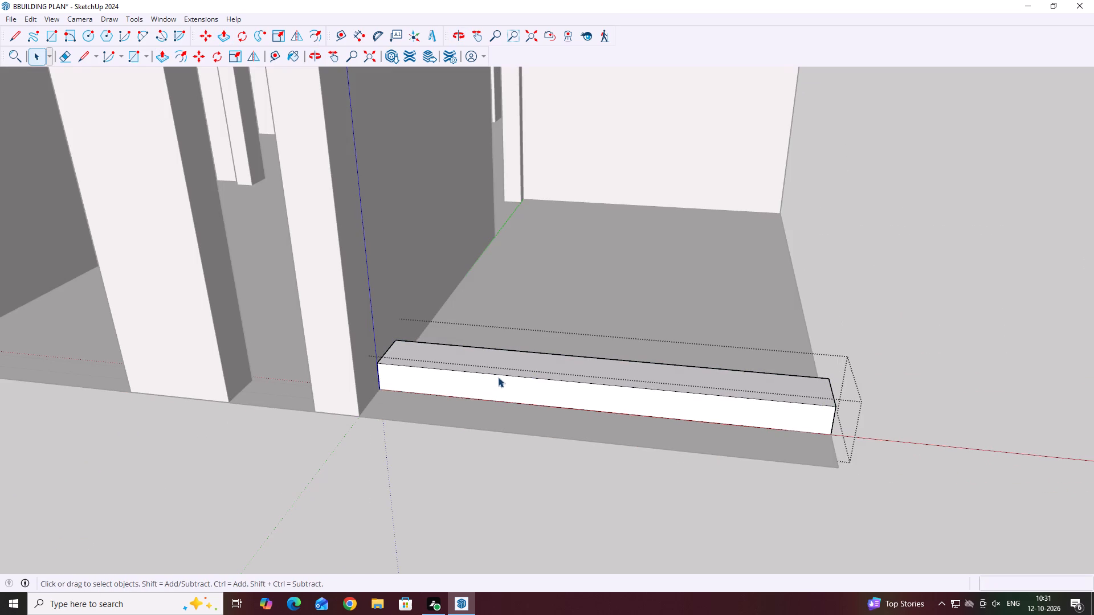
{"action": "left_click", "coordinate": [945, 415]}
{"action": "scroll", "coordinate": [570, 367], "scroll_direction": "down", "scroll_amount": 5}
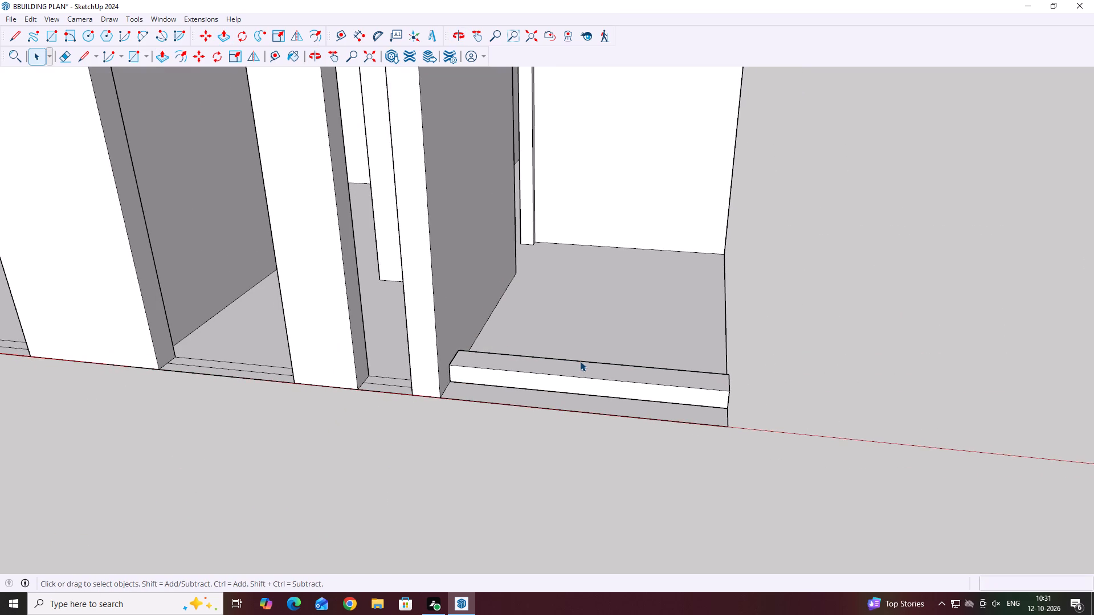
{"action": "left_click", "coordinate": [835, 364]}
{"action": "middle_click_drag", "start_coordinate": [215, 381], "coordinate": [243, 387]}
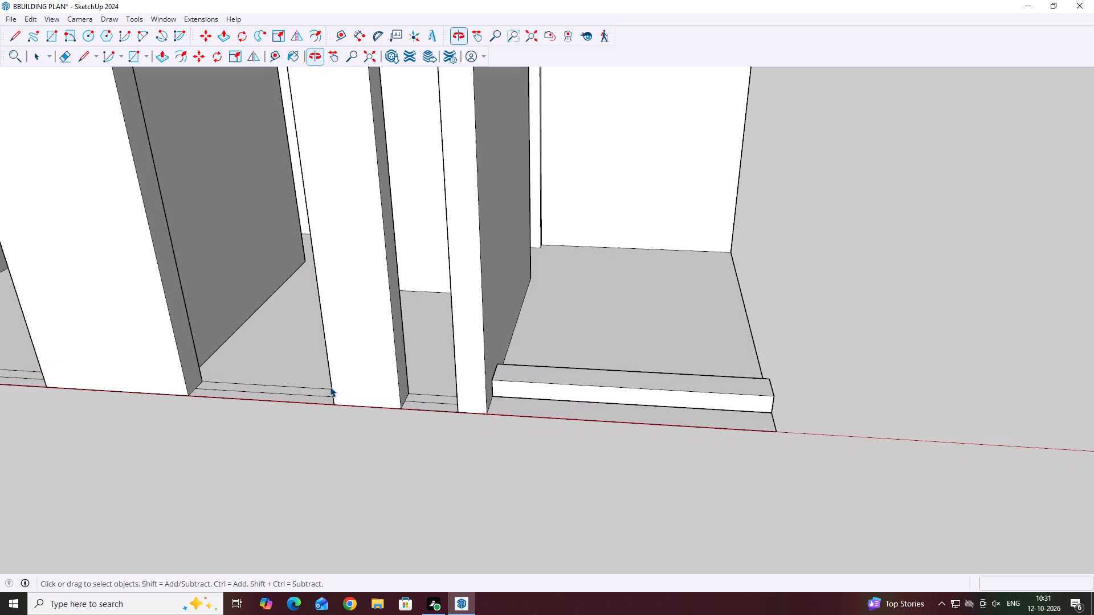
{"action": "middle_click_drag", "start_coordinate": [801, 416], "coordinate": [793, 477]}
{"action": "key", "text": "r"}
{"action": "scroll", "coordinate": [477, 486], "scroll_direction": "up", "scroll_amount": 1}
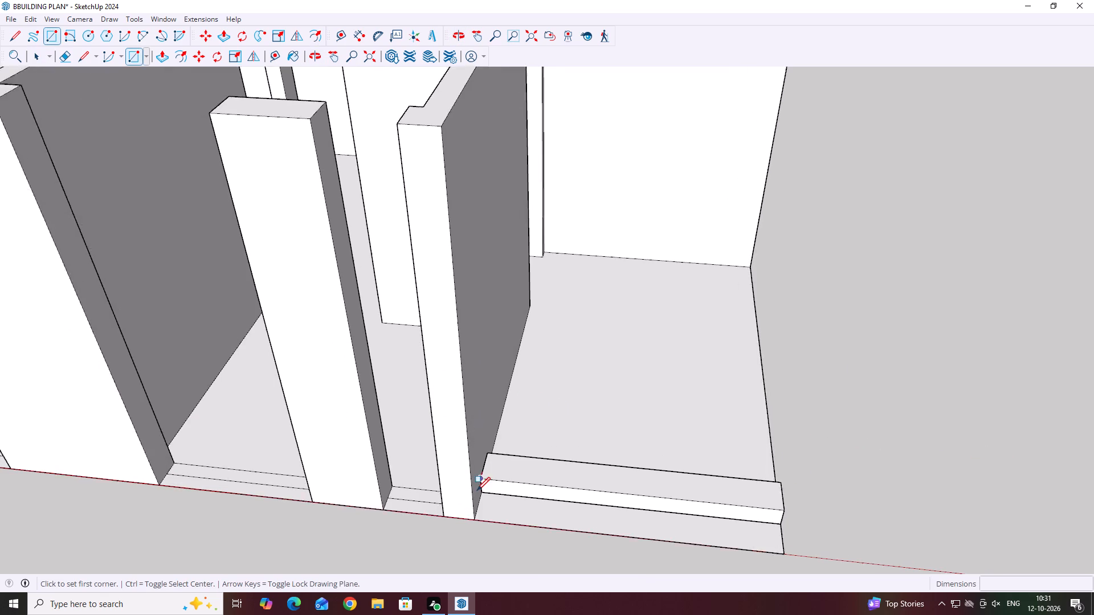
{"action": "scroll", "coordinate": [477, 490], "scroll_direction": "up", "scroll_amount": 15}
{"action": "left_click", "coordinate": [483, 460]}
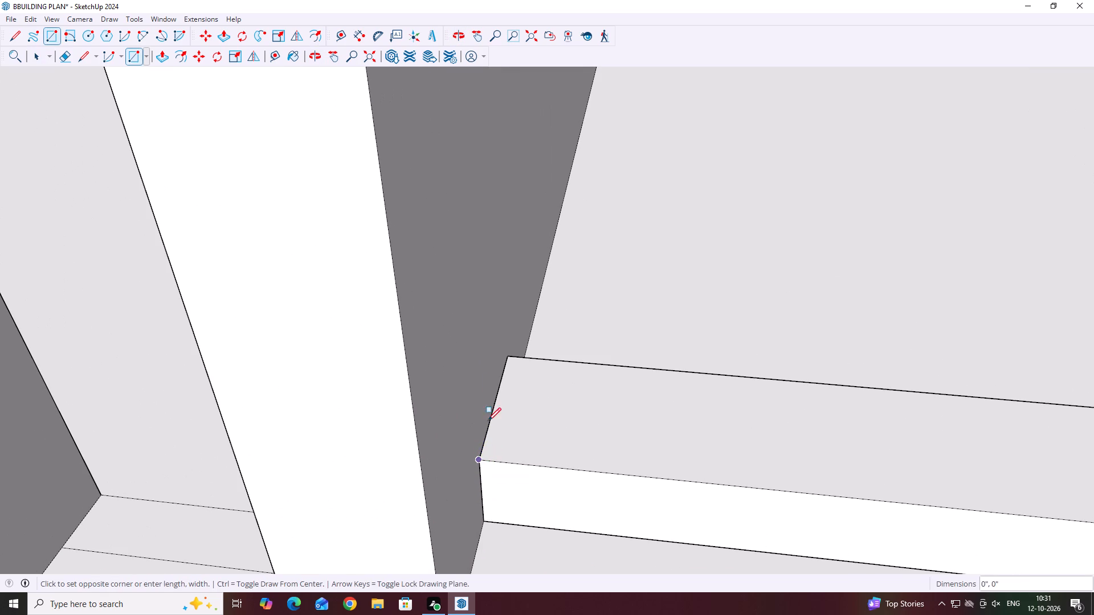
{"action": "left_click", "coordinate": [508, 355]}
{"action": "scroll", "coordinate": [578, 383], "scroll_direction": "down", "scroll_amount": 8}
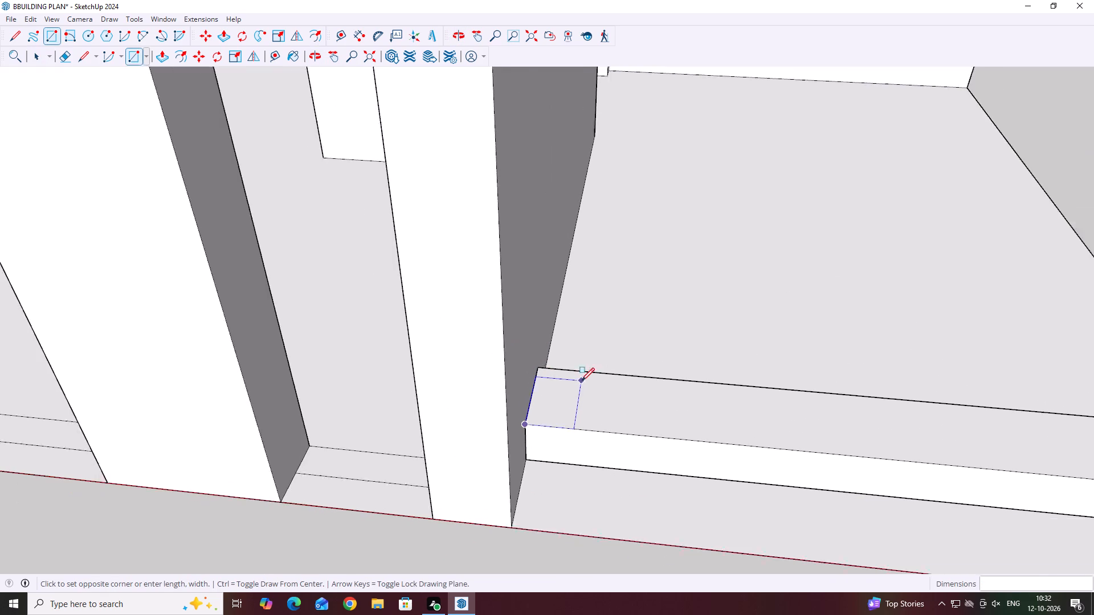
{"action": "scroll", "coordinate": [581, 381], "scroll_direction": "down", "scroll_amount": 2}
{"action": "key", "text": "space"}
Open the strip's group for editing and draw a rectangle over its top face between opposite corners.
{"action": "triple_click", "coordinate": [618, 393]}
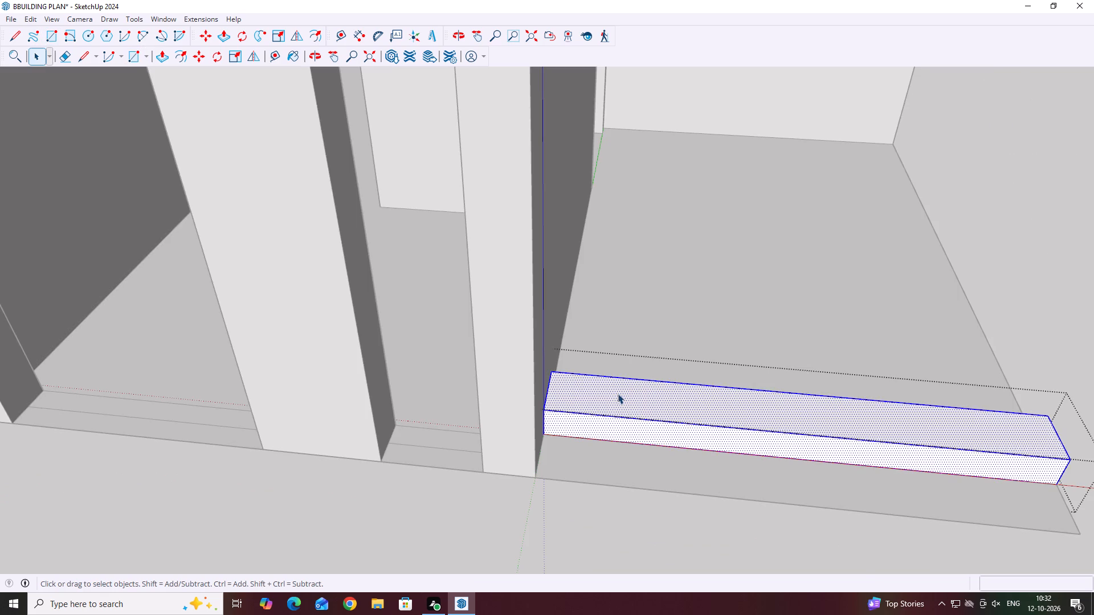
{"action": "middle_click_drag", "start_coordinate": [601, 393], "coordinate": [547, 415]}
{"action": "scroll", "coordinate": [502, 407], "scroll_direction": "up", "scroll_amount": 2}
{"action": "key", "text": "r"}
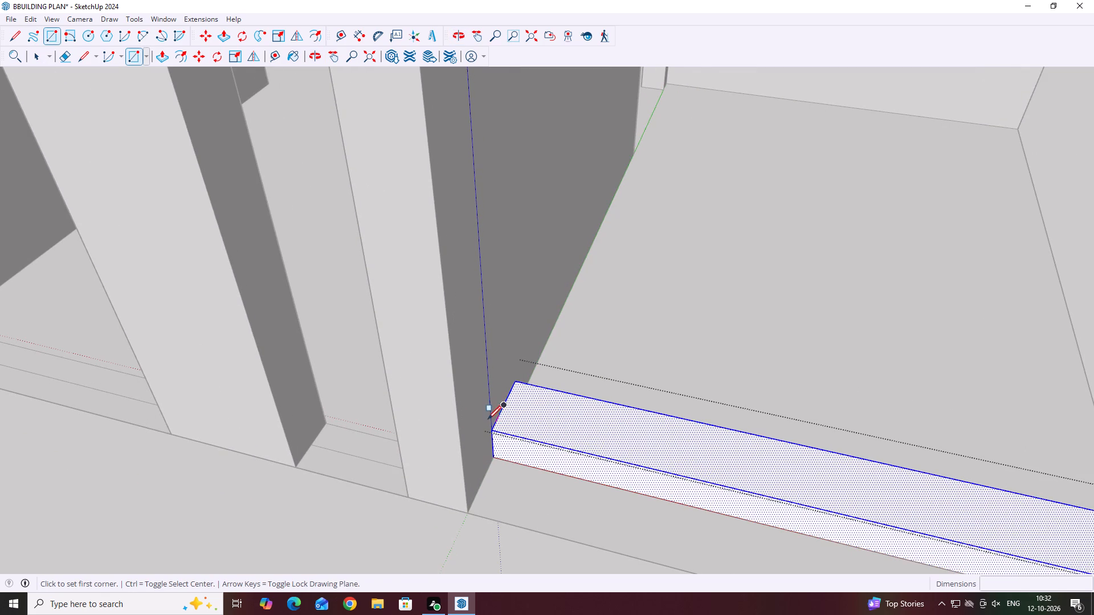
{"action": "left_click", "coordinate": [491, 429]}
{"action": "scroll", "coordinate": [516, 382], "scroll_direction": "down", "scroll_amount": 5}
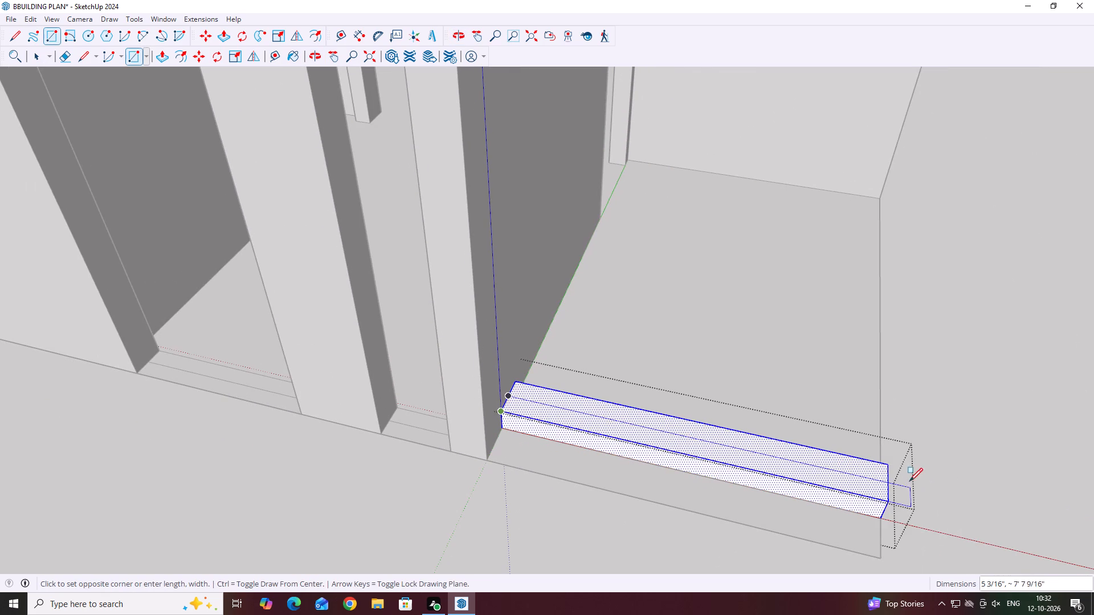
{"action": "left_click", "coordinate": [889, 467]}
{"action": "key", "text": "space"}
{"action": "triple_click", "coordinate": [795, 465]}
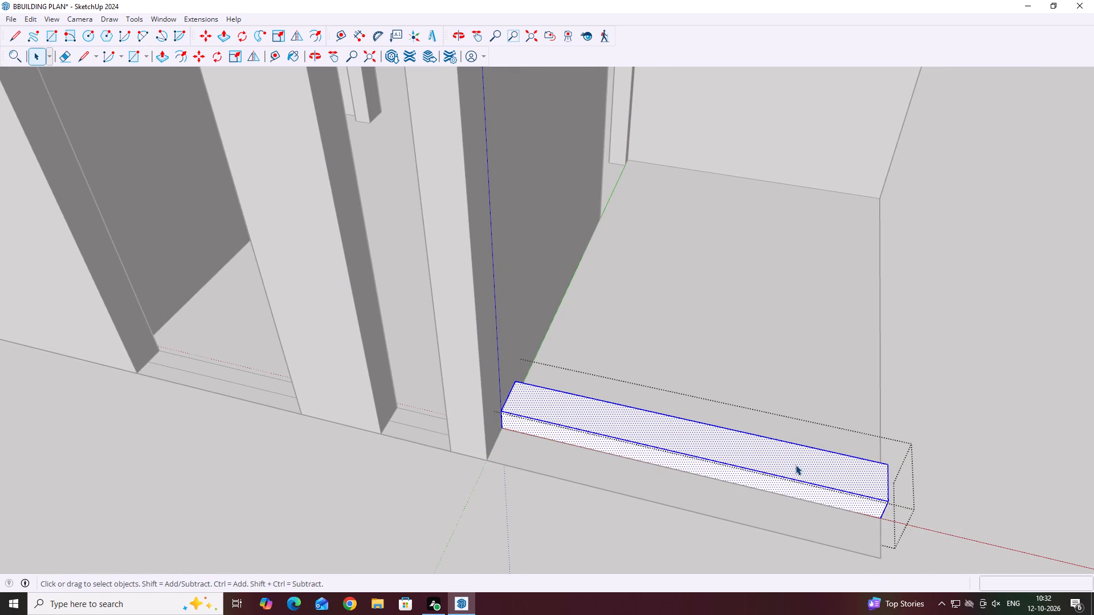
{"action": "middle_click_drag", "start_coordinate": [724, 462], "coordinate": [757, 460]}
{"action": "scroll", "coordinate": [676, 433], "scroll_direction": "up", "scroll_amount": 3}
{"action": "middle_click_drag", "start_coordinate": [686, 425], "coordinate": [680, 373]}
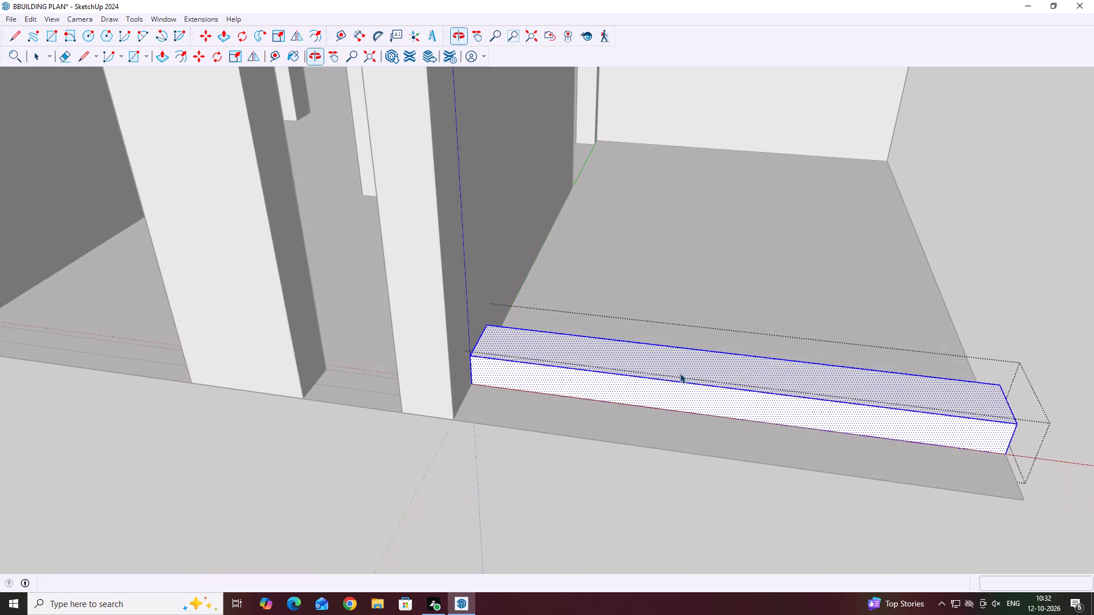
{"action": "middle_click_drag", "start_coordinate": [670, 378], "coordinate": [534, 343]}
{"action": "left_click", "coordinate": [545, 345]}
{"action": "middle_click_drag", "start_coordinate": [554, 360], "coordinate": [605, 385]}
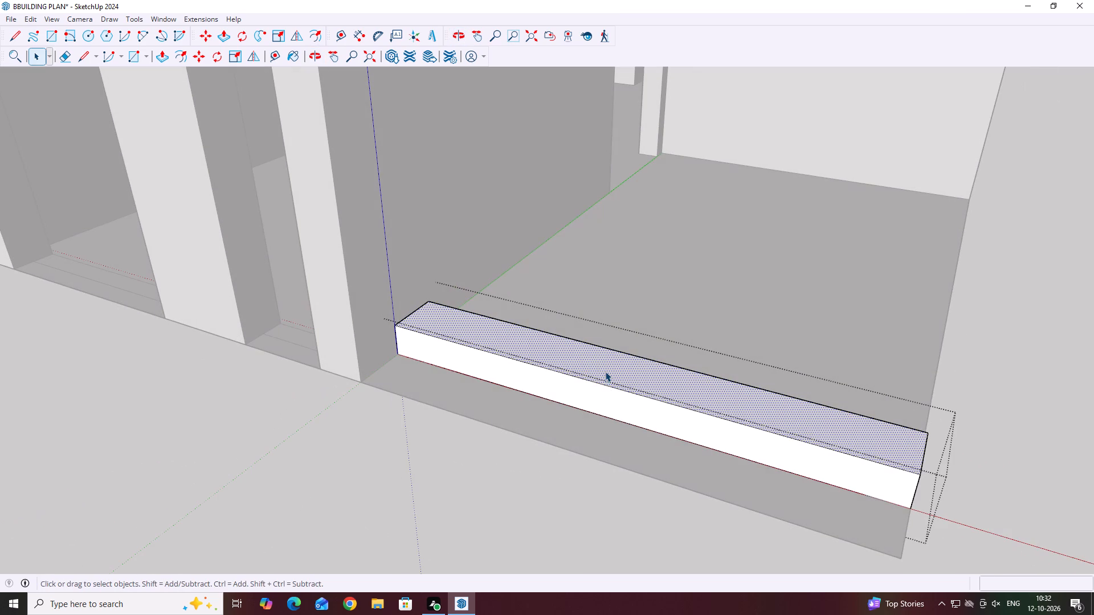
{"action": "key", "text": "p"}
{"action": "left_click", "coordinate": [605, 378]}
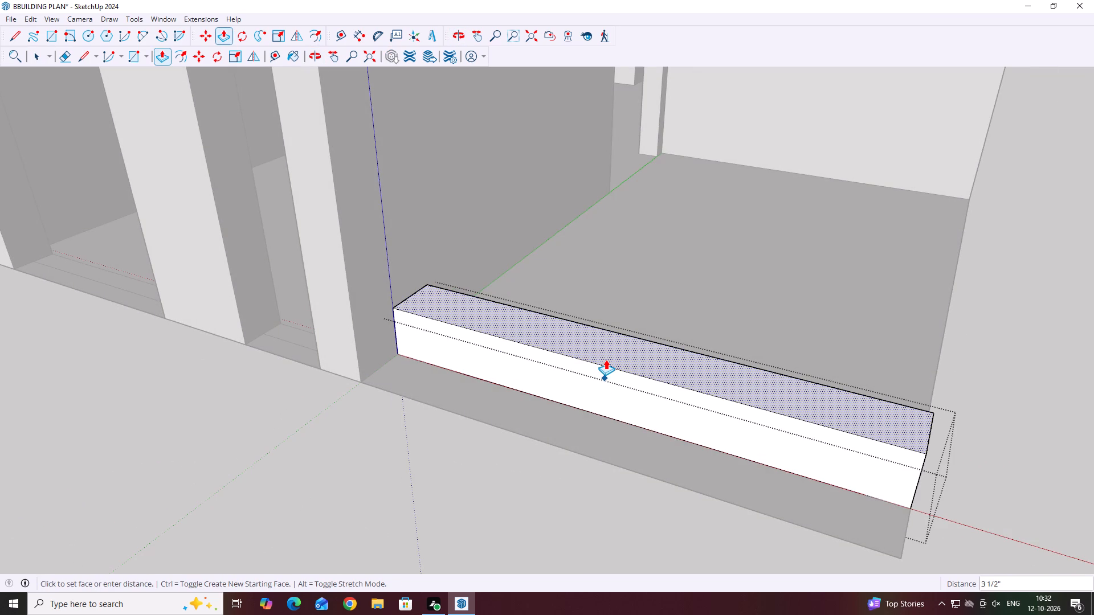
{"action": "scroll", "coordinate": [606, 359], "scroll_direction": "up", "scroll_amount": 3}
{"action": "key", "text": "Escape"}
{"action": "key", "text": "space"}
Group the raised strip's top face together with its bounding edges, inside the strip's group.
{"action": "double_click", "coordinate": [544, 364]}
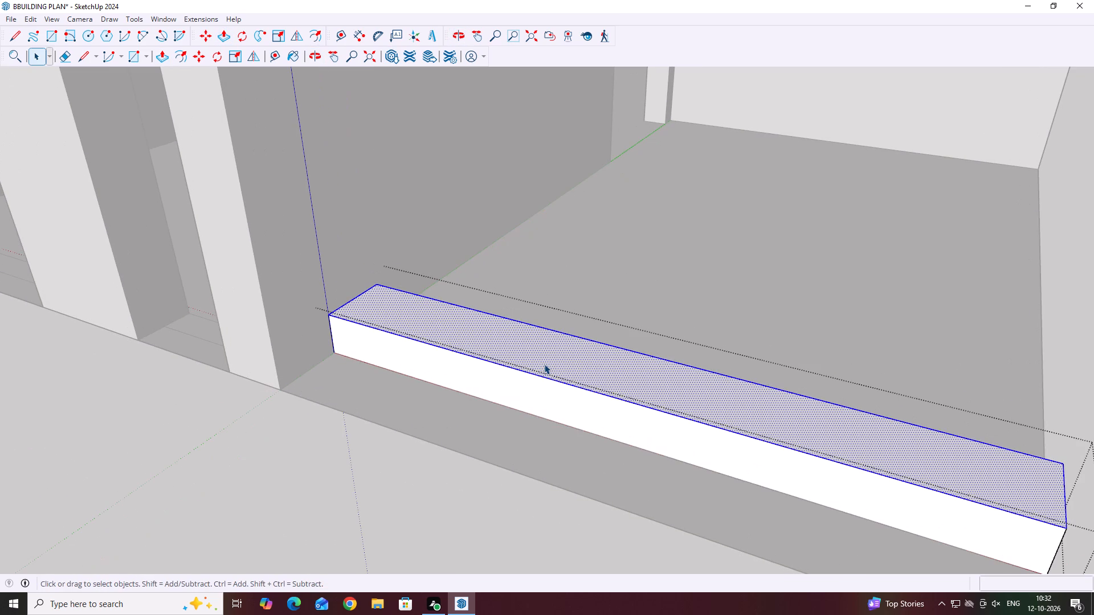
{"action": "right_click", "coordinate": [545, 364]}
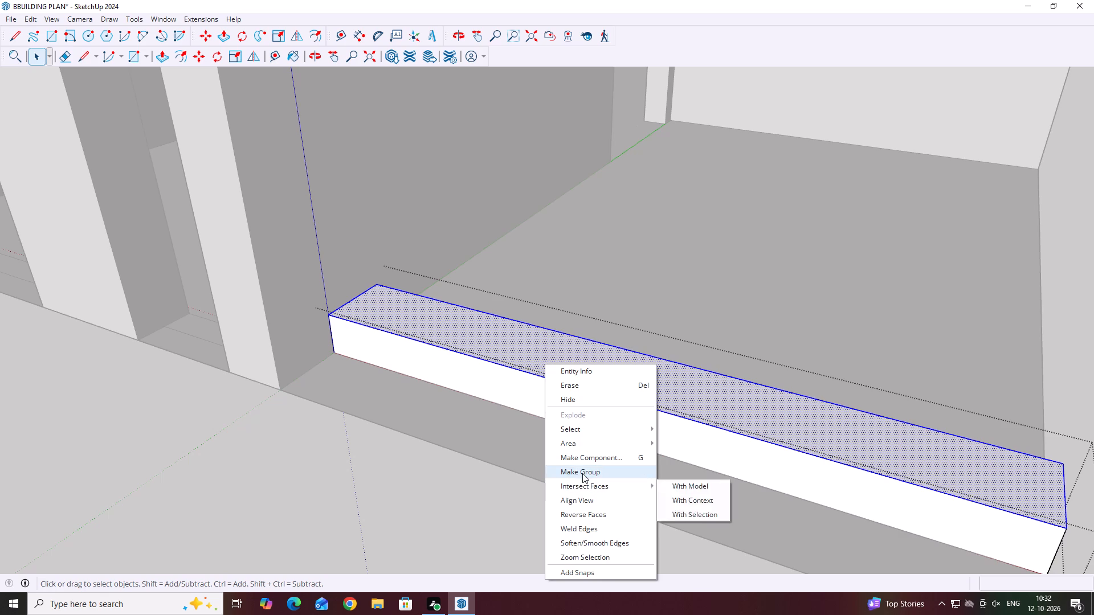
{"action": "left_click", "coordinate": [582, 473]}
Open the grouped top layer inside the strip's group and push/pull its face up 1 inch.
{"action": "left_click", "coordinate": [528, 352]}
{"action": "double_click", "coordinate": [529, 352]}
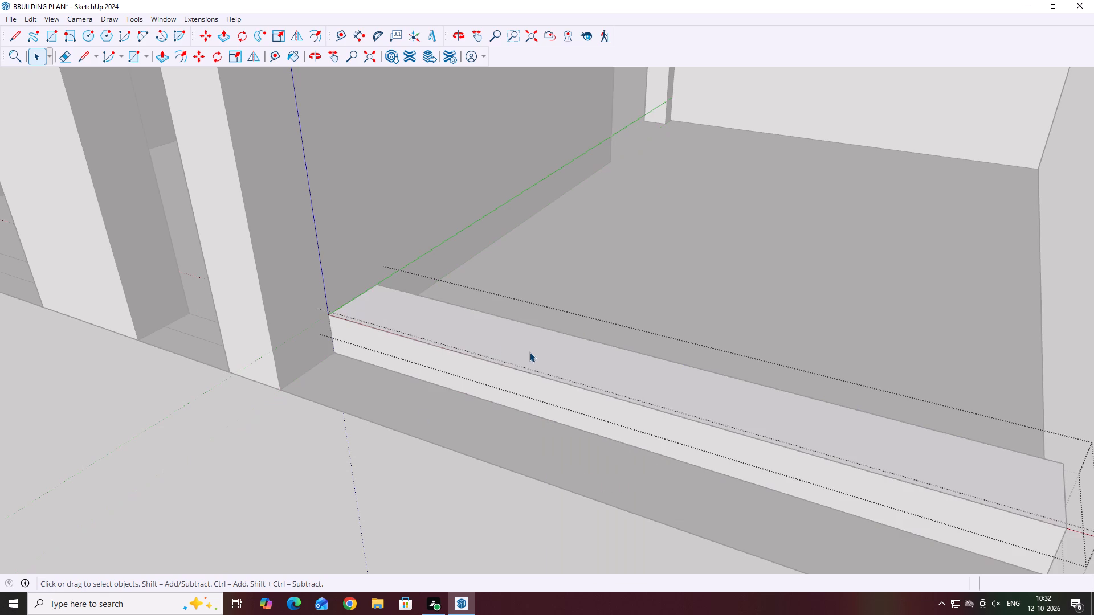
{"action": "left_click", "coordinate": [529, 352]}
{"action": "middle_click_drag", "start_coordinate": [534, 355], "coordinate": [577, 375]}
{"action": "key", "text": "p"}
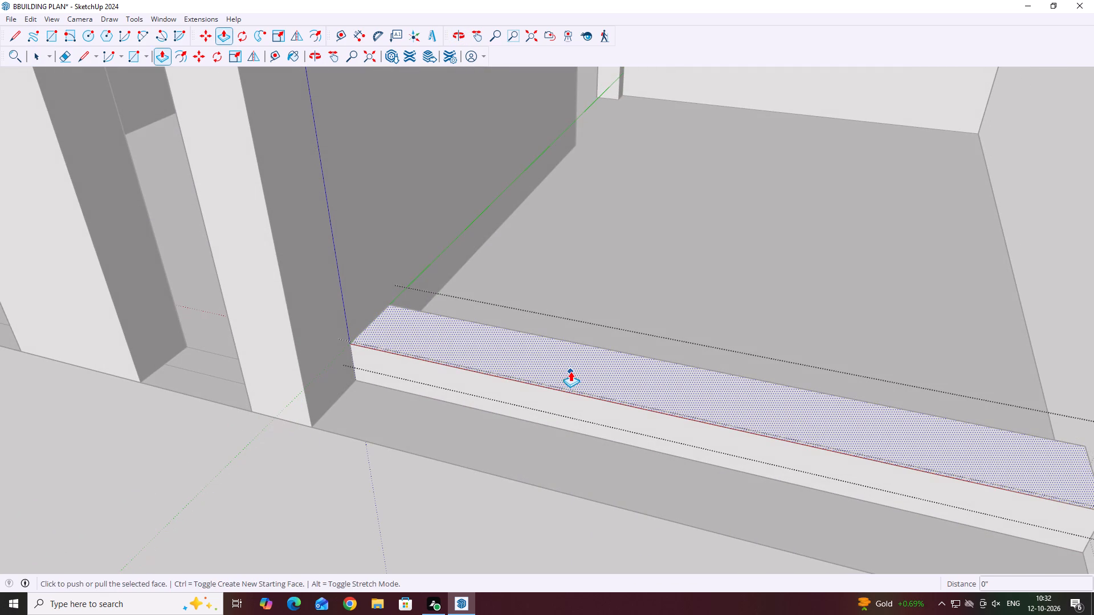
{"action": "left_click", "coordinate": [570, 371]}
{"action": "key", "text": "1"}
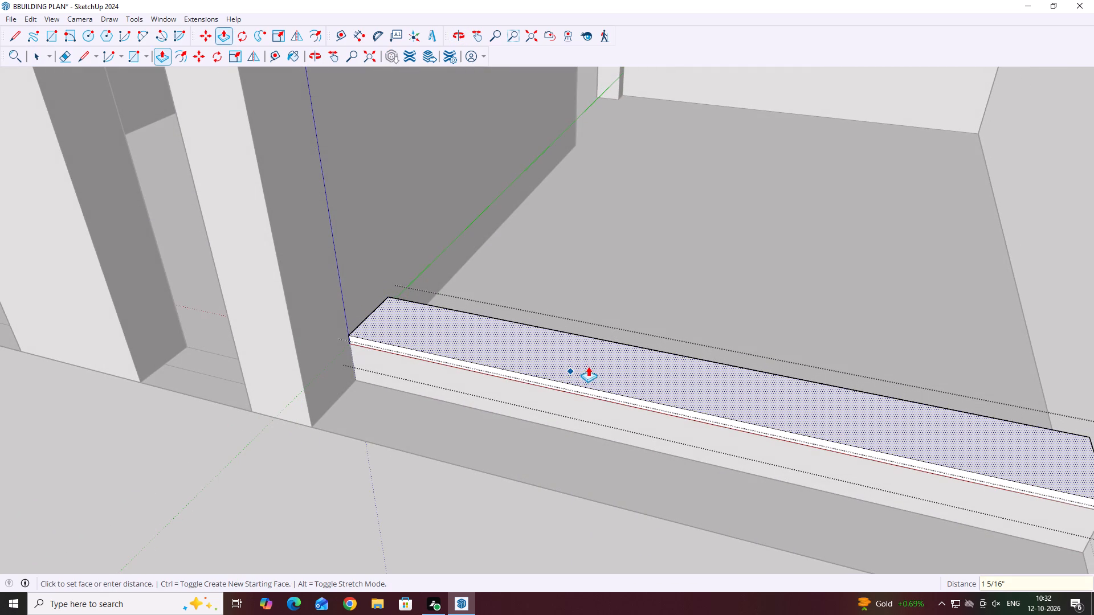
{"action": "key", "text": "Return"}
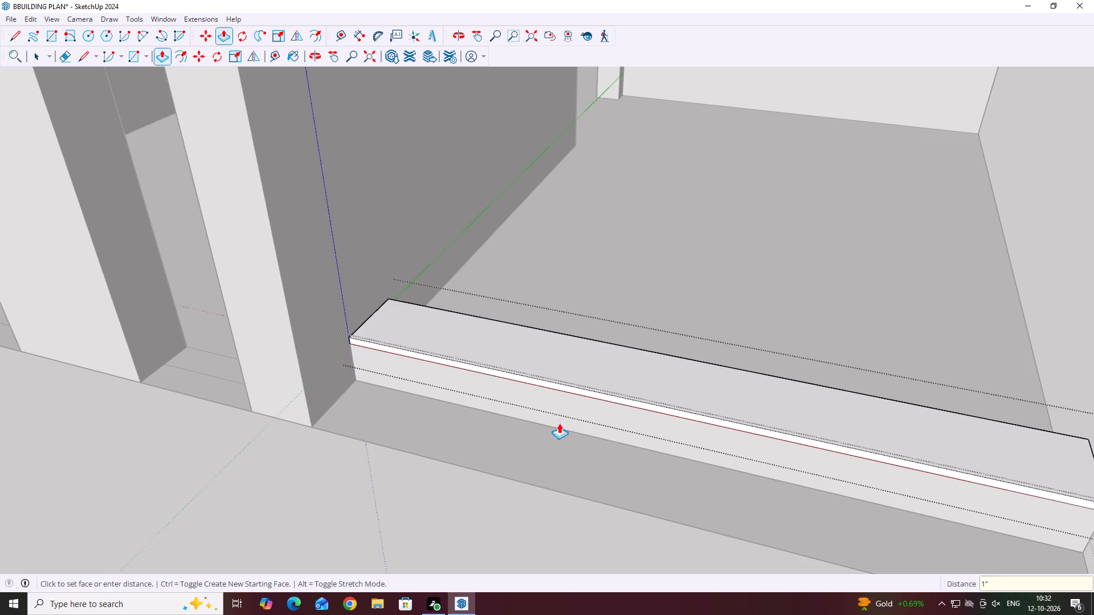
Push/pull the top layer's long front face outward 1 inch as a nosing over the strip, and close the open groups.
{"action": "middle_click_drag", "start_coordinate": [563, 423], "coordinate": [683, 371]}
{"action": "scroll", "coordinate": [665, 347], "scroll_direction": "up", "scroll_amount": 6}
{"action": "left_click", "coordinate": [651, 328]}
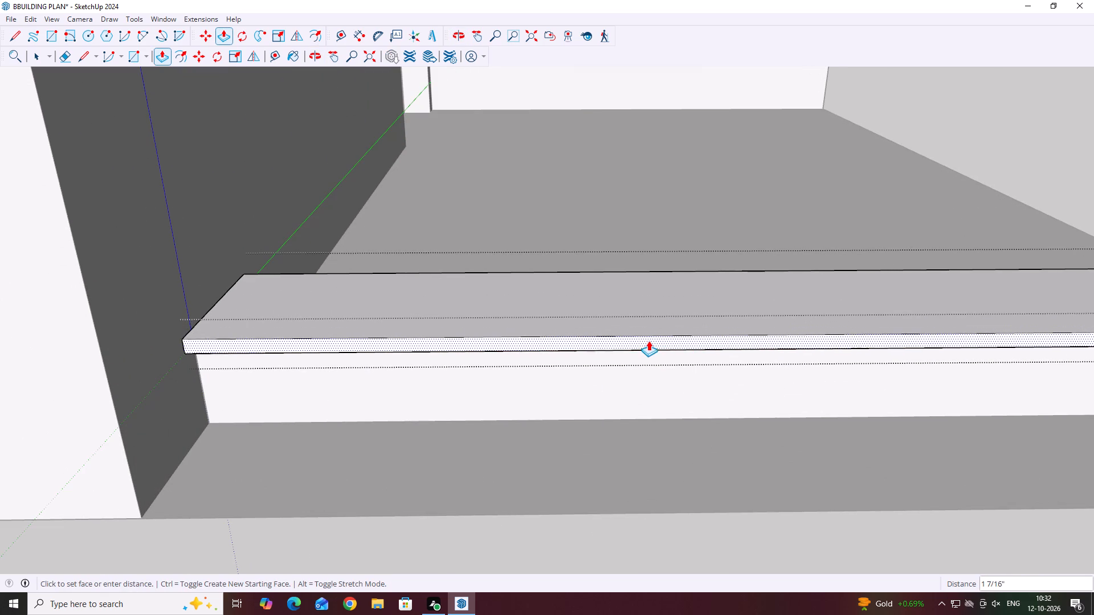
{"action": "key", "text": "1"}
{"action": "key", "text": "Return"}
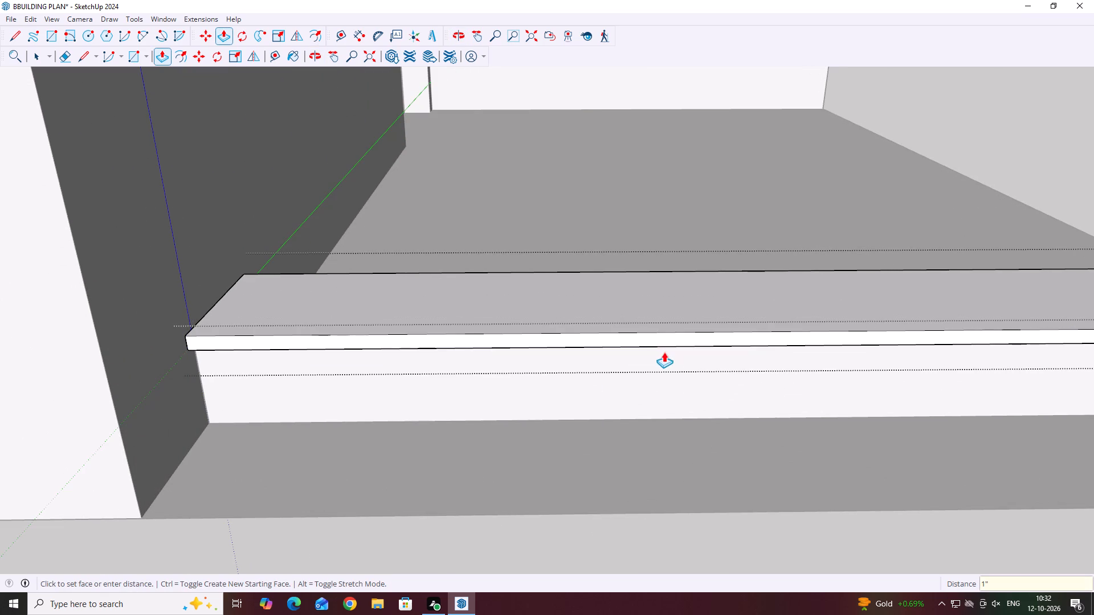
{"action": "scroll", "coordinate": [0, 598], "scroll_direction": "down", "scroll_amount": 6}
{"action": "scroll", "coordinate": [554, 405], "scroll_direction": "down", "scroll_amount": 10}
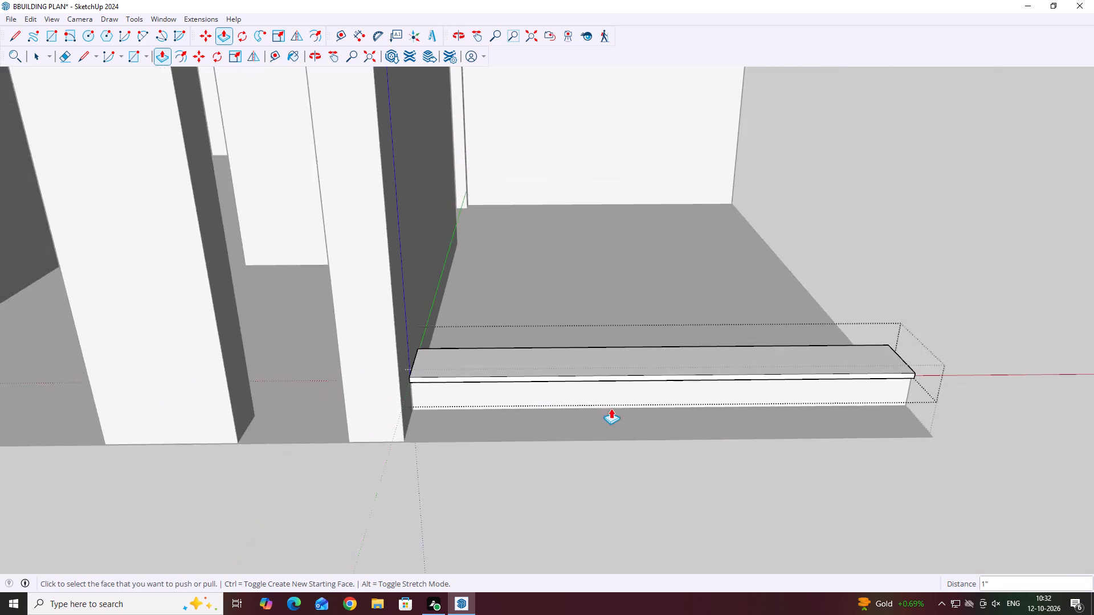
{"action": "middle_click_drag", "start_coordinate": [717, 422], "coordinate": [505, 426]}
{"action": "key", "text": "space"}
{"action": "left_click", "coordinate": [797, 489]}
{"action": "scroll", "coordinate": [703, 464], "scroll_direction": "down", "scroll_amount": 3}
{"action": "left_click", "coordinate": [807, 468]}
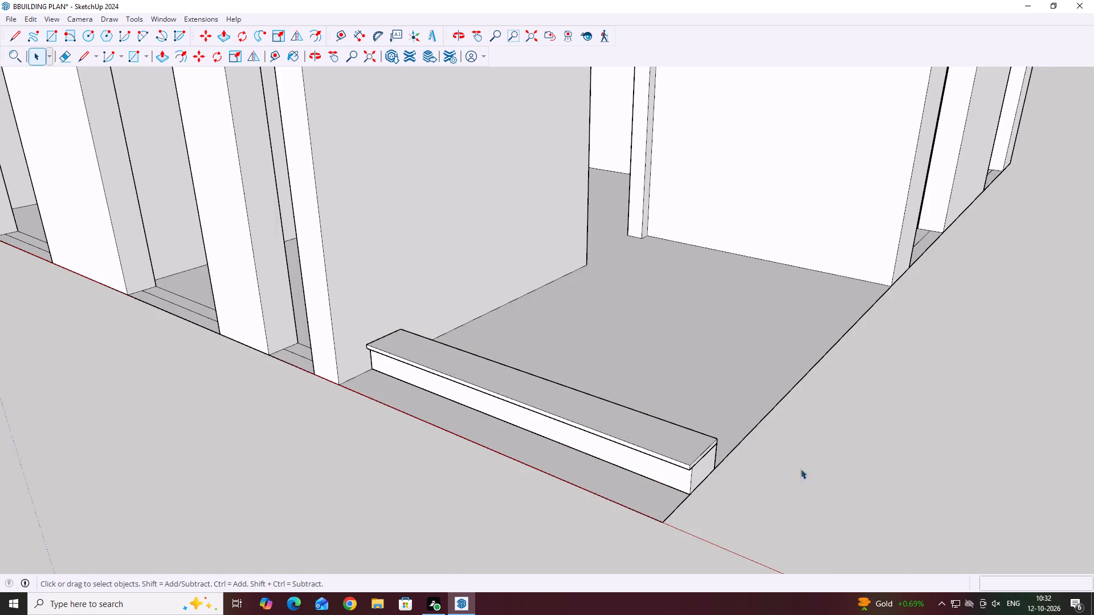
Copy the whole strip as a lower step, placing its top back corner at the original strip's bottom front corner.
{"action": "middle_click_drag", "start_coordinate": [220, 364], "coordinate": [385, 399]}
{"action": "scroll", "coordinate": [742, 405], "scroll_direction": "down", "scroll_amount": 6}
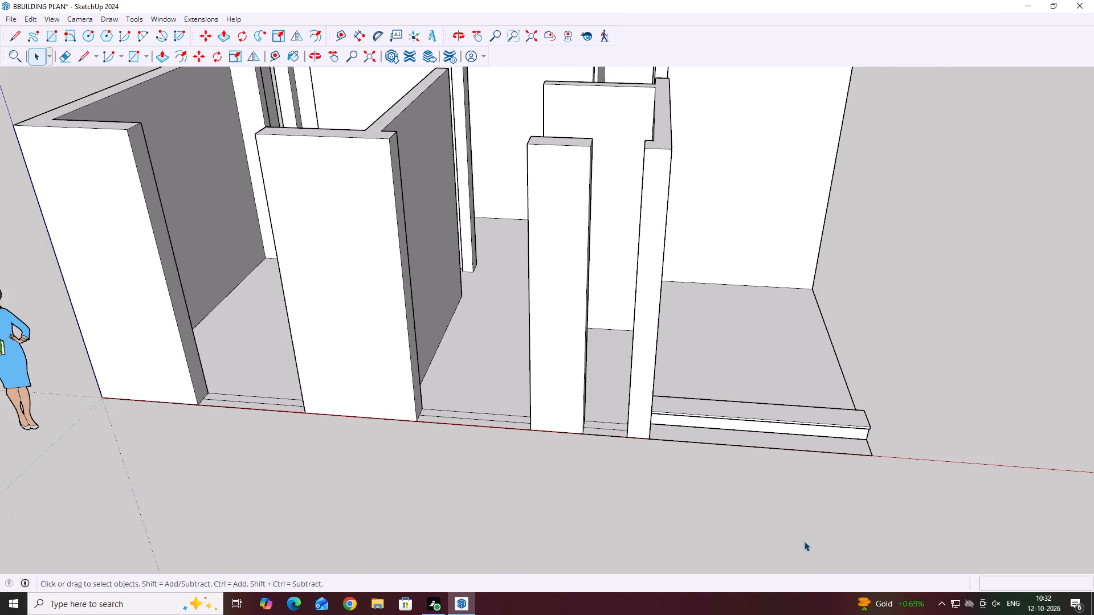
{"action": "middle_click_drag", "start_coordinate": [632, 339], "coordinate": [627, 399]}
{"action": "scroll", "coordinate": [670, 429], "scroll_direction": "up", "scroll_amount": 3}
{"action": "middle_click_drag", "start_coordinate": [725, 454], "coordinate": [688, 372]}
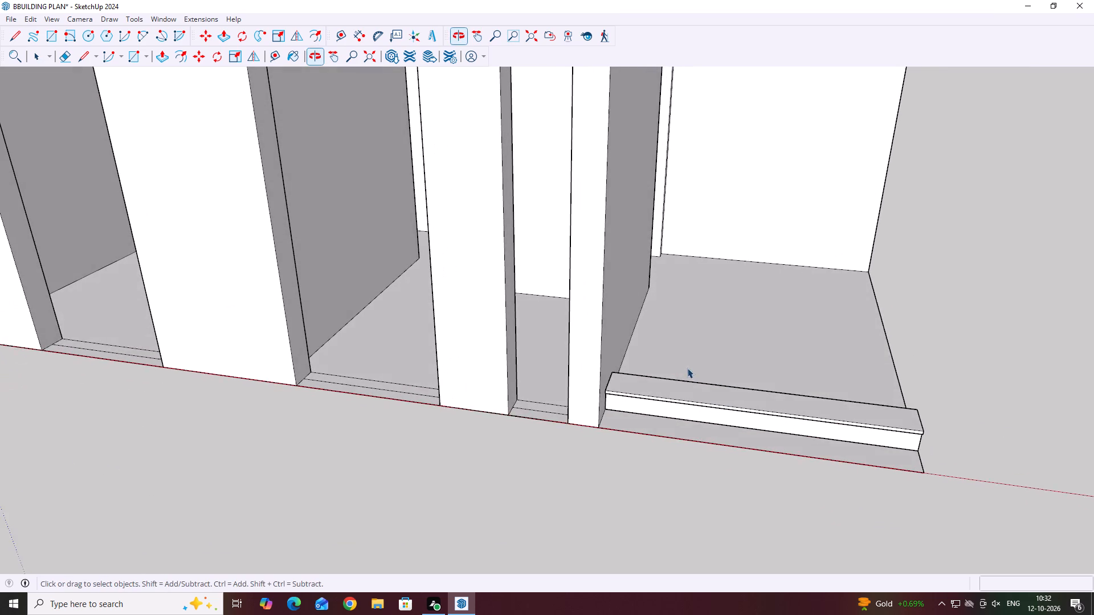
{"action": "scroll", "coordinate": [701, 408], "scroll_direction": "up", "scroll_amount": 4}
{"action": "scroll", "coordinate": [591, 399], "scroll_direction": "up", "scroll_amount": 2}
{"action": "left_click", "coordinate": [594, 395]}
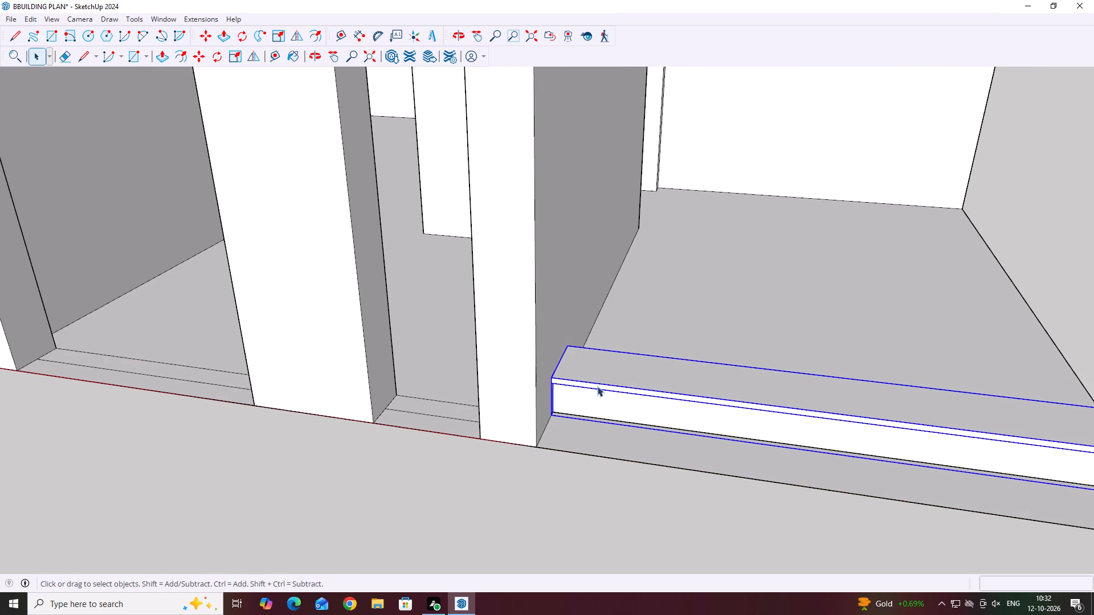
{"action": "scroll", "coordinate": [578, 378], "scroll_direction": "down", "scroll_amount": 5}
{"action": "middle_click_drag", "start_coordinate": [637, 470], "coordinate": [646, 423]}
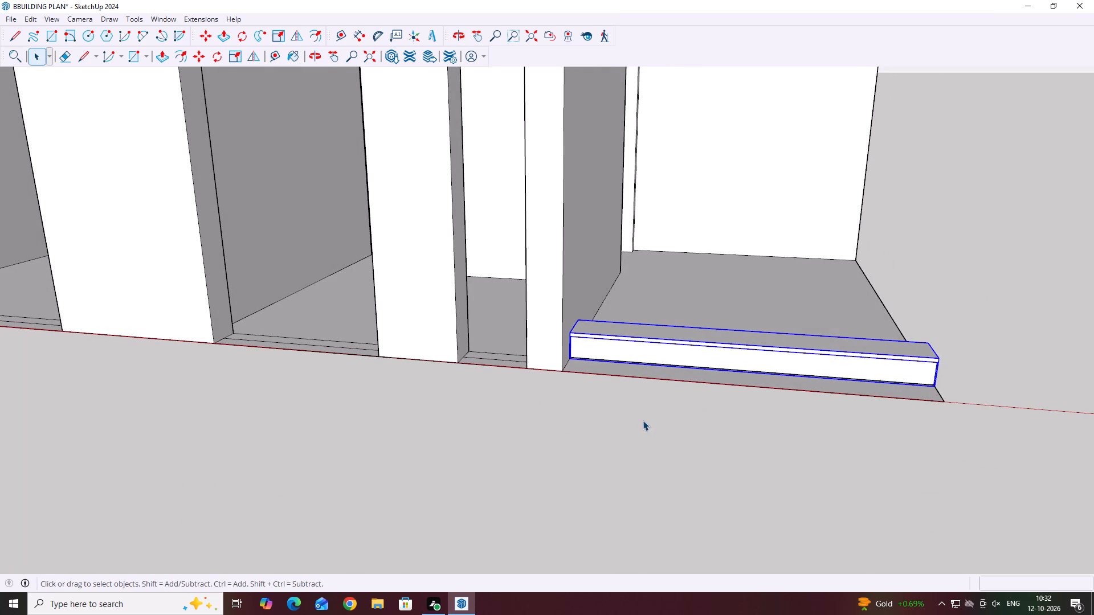
{"action": "key", "text": "m"}
{"action": "scroll", "coordinate": [931, 362], "scroll_direction": "up", "scroll_amount": 5}
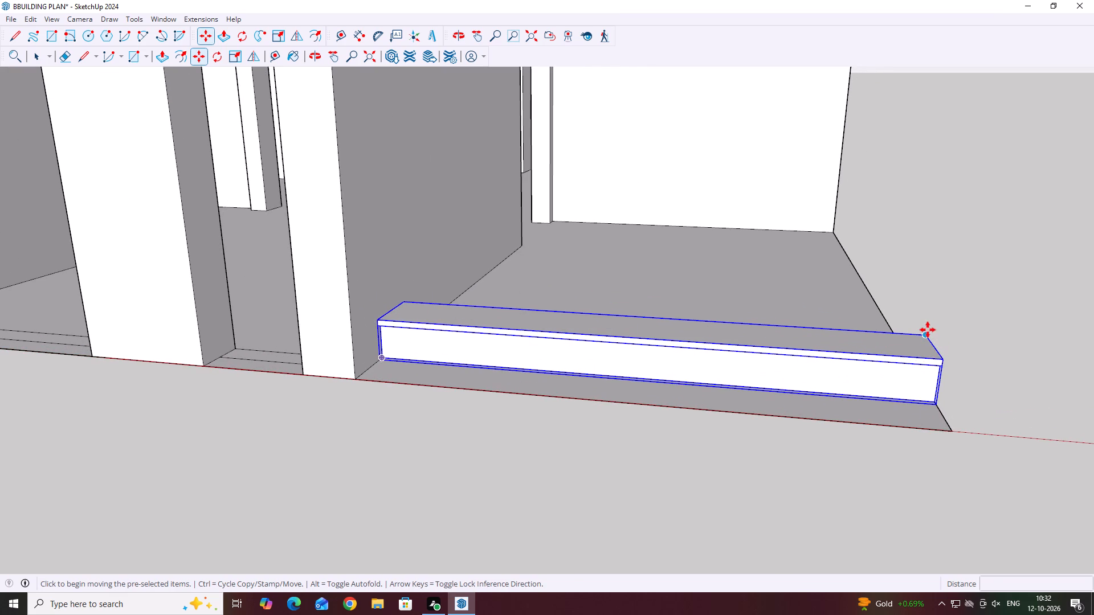
{"action": "left_click", "coordinate": [928, 330]}
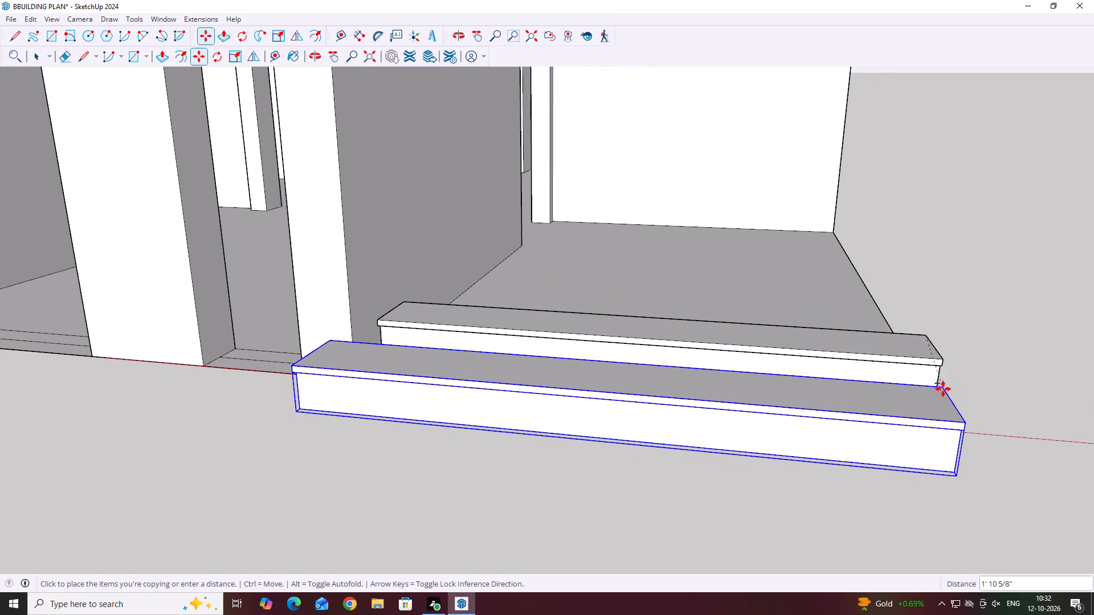
{"action": "scroll", "coordinate": [943, 392], "scroll_direction": "up", "scroll_amount": 5}
{"action": "middle_click_drag", "start_coordinate": [938, 392], "coordinate": [782, 350]}
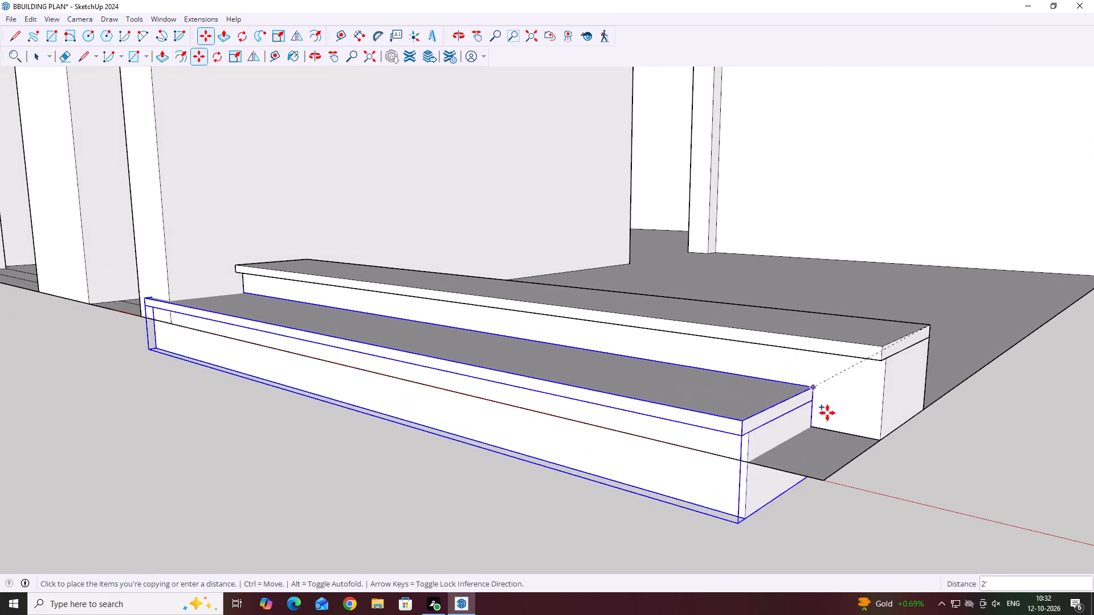
{"action": "scroll", "coordinate": [870, 442], "scroll_direction": "up", "scroll_amount": 2}
{"action": "left_click", "coordinate": [884, 437]}
{"action": "scroll", "coordinate": [681, 346], "scroll_direction": "down", "scroll_amount": 8}
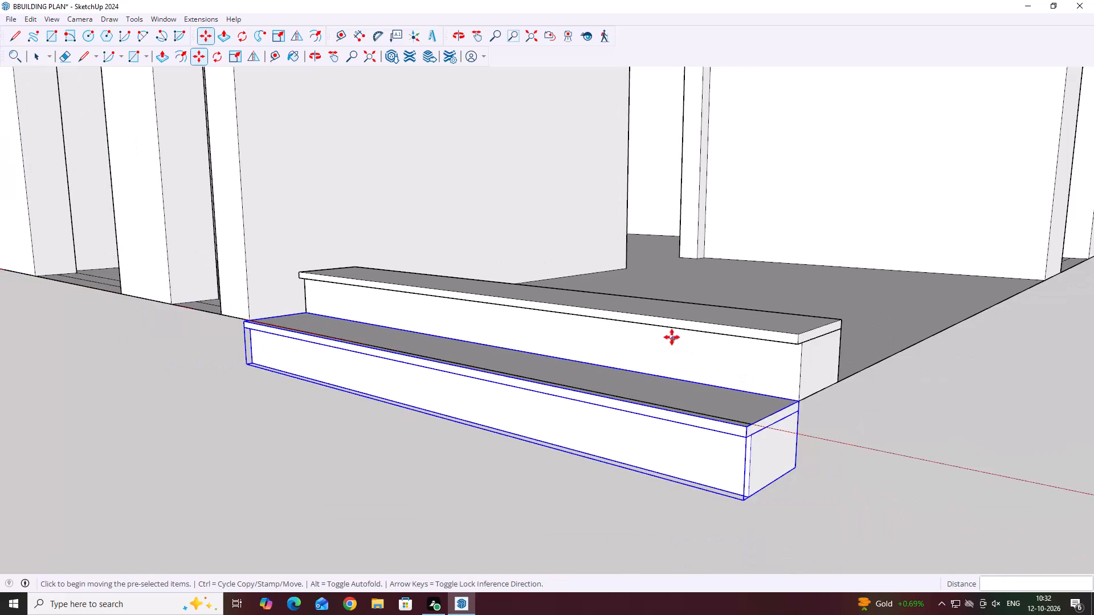
{"action": "scroll", "coordinate": [672, 337], "scroll_direction": "down", "scroll_amount": 4}
{"action": "key", "text": "space"}
{"action": "left_click", "coordinate": [874, 433]}
Examine the two stacked steps against the building from above, from the front and close up.
{"action": "middle_click_drag", "start_coordinate": [340, 300], "coordinate": [526, 518]}
{"action": "scroll", "coordinate": [507, 344], "scroll_direction": "down", "scroll_amount": 7}
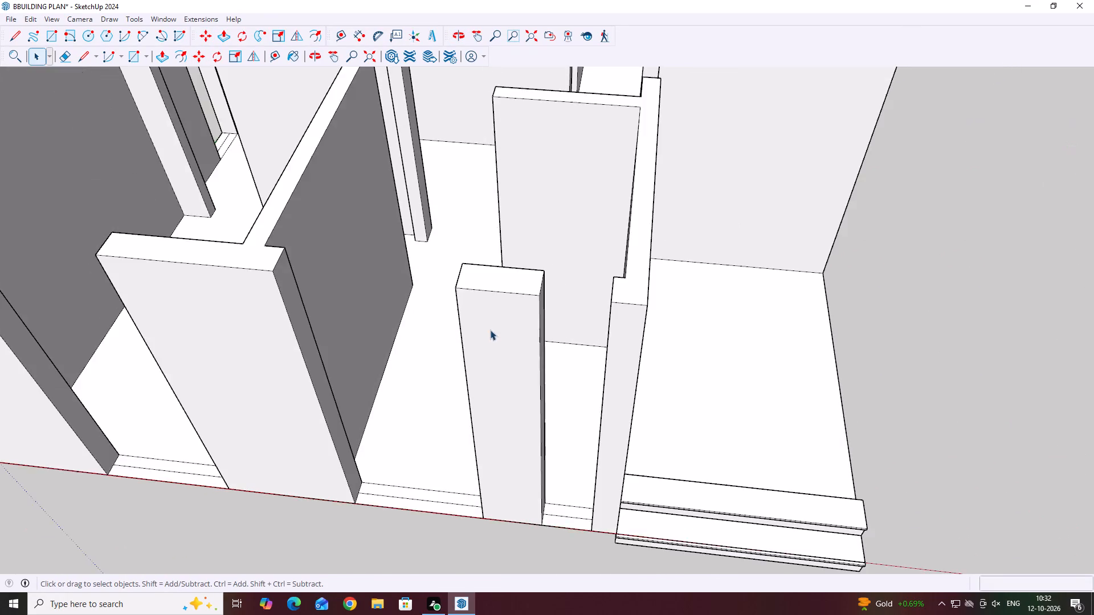
{"action": "scroll", "coordinate": [490, 330], "scroll_direction": "down", "scroll_amount": 3}
{"action": "scroll", "coordinate": [640, 471], "scroll_direction": "up", "scroll_amount": 7}
{"action": "middle_click_drag", "start_coordinate": [649, 459], "coordinate": [640, 373]}
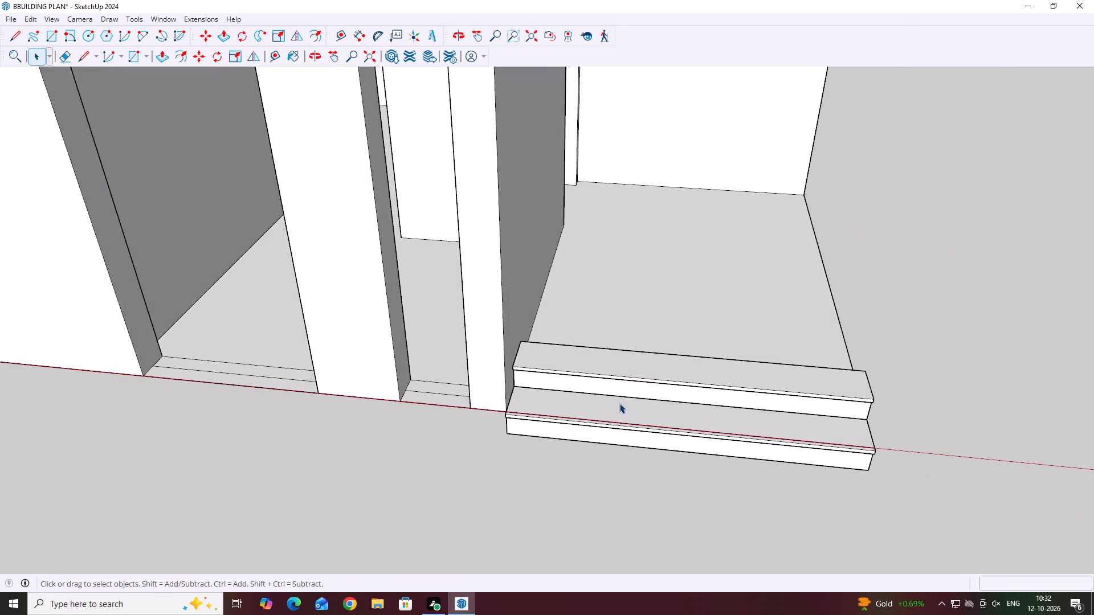
{"action": "middle_click_drag", "start_coordinate": [619, 403], "coordinate": [621, 345]}
{"action": "middle_click_drag", "start_coordinate": [552, 383], "coordinate": [562, 339]}
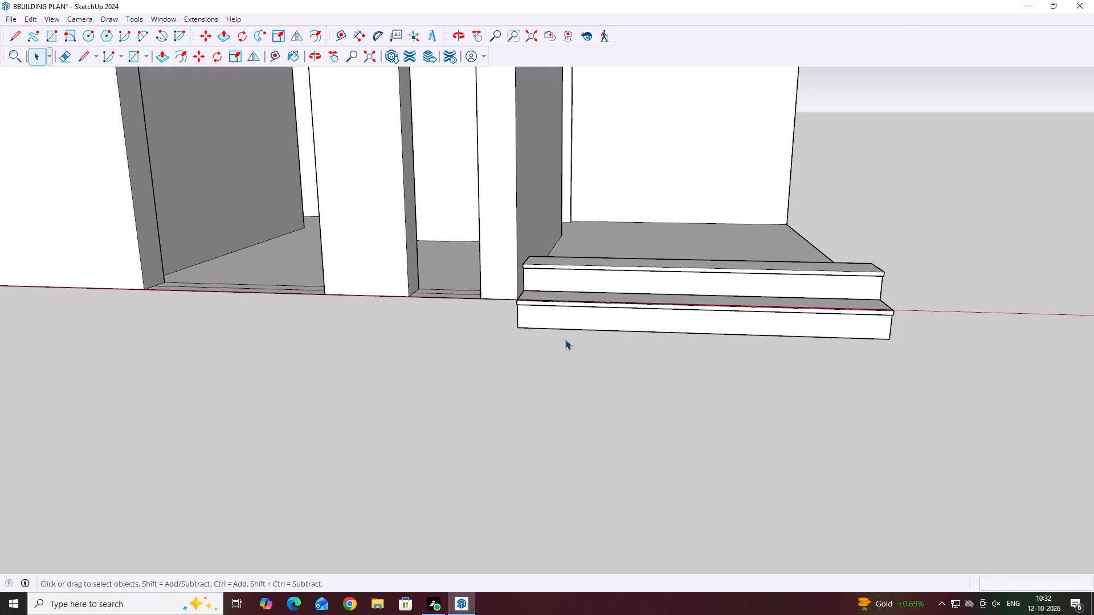
{"action": "scroll", "coordinate": [521, 282], "scroll_direction": "down", "scroll_amount": 4}
{"action": "middle_click_drag", "start_coordinate": [475, 263], "coordinate": [504, 399]}
{"action": "scroll", "coordinate": [504, 397], "scroll_direction": "down", "scroll_amount": 4}
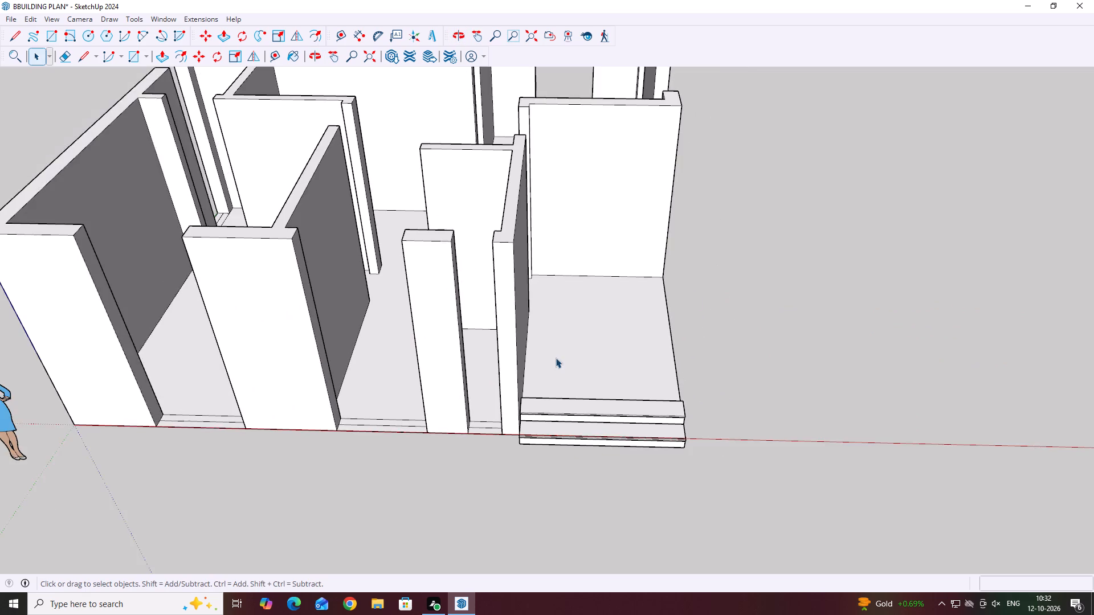
{"action": "middle_click_drag", "start_coordinate": [708, 281], "coordinate": [445, 382]}
{"action": "middle_click_drag", "start_coordinate": [425, 458], "coordinate": [617, 357]}
{"action": "middle_click_drag", "start_coordinate": [527, 473], "coordinate": [653, 339]}
{"action": "middle_click", "coordinate": [651, 338]}
{"action": "scroll", "coordinate": [651, 338], "scroll_direction": "up", "scroll_amount": 10}
{"action": "middle_click_drag", "start_coordinate": [632, 317], "coordinate": [634, 321]}
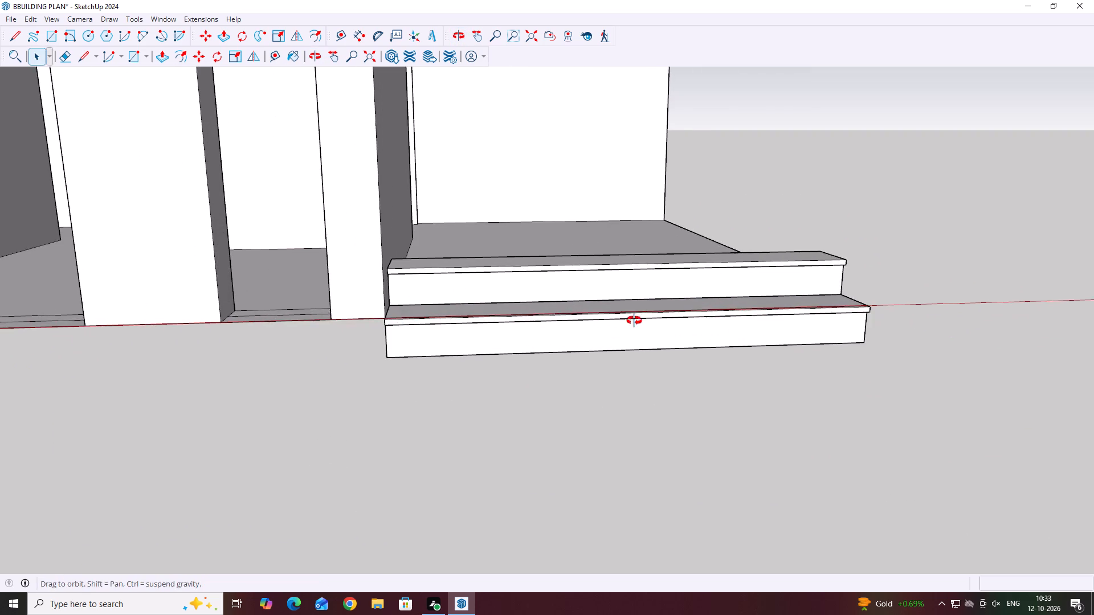
{"action": "middle_click_drag", "start_coordinate": [634, 321], "coordinate": [637, 363]}
{"action": "scroll", "coordinate": [633, 353], "scroll_direction": "up", "scroll_amount": 3}
Open the lower step's group and its nested top layer, inspect the slab's front face, and close the groups.
{"action": "left_click", "coordinate": [632, 352]}
{"action": "triple_click", "coordinate": [634, 354]}
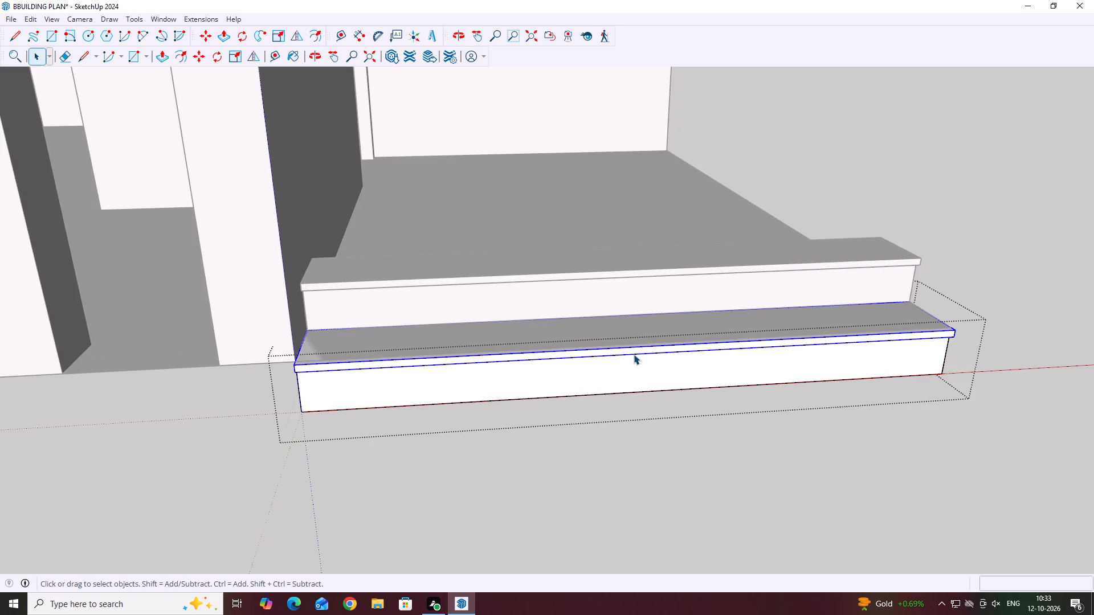
{"action": "left_click", "coordinate": [634, 354]}
{"action": "left_click", "coordinate": [634, 354]}
{"action": "triple_click", "coordinate": [634, 354]}
{"action": "left_click", "coordinate": [632, 354]}
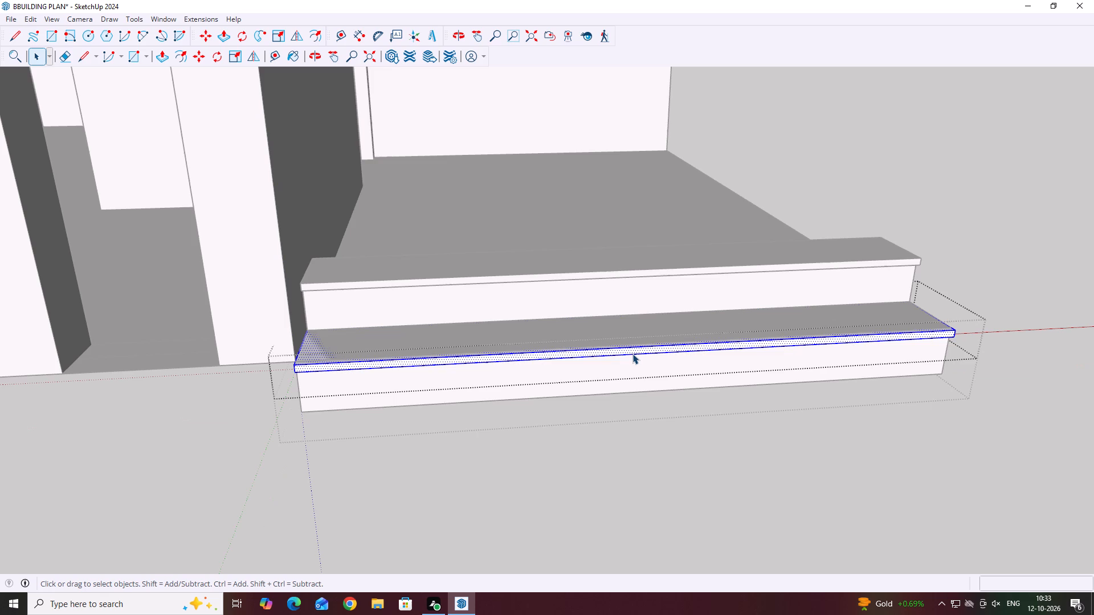
{"action": "middle_click_drag", "start_coordinate": [647, 330], "coordinate": [546, 328]}
{"action": "middle_click_drag", "start_coordinate": [528, 302], "coordinate": [468, 197]}
{"action": "left_click", "coordinate": [558, 358]}
{"action": "scroll", "coordinate": [415, 285], "scroll_direction": "down", "scroll_amount": 7}
{"action": "middle_click_drag", "start_coordinate": [562, 243], "coordinate": [586, 355]}
{"action": "left_click", "coordinate": [868, 387]}
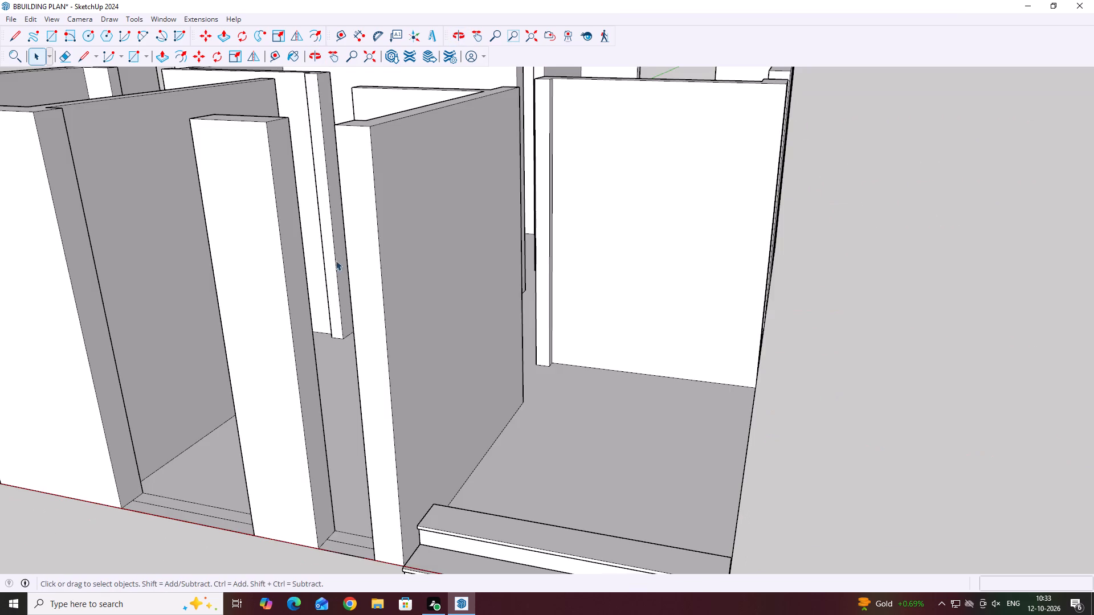
Delete the outer stray floor line across the opening between the narrow wall end and the wide wall on the building's outer side.
{"action": "middle_click_drag", "start_coordinate": [517, 282], "coordinate": [132, 260]}
{"action": "scroll", "coordinate": [132, 259], "scroll_direction": "down", "scroll_amount": 5}
{"action": "middle_click_drag", "start_coordinate": [389, 303], "coordinate": [403, 335]}
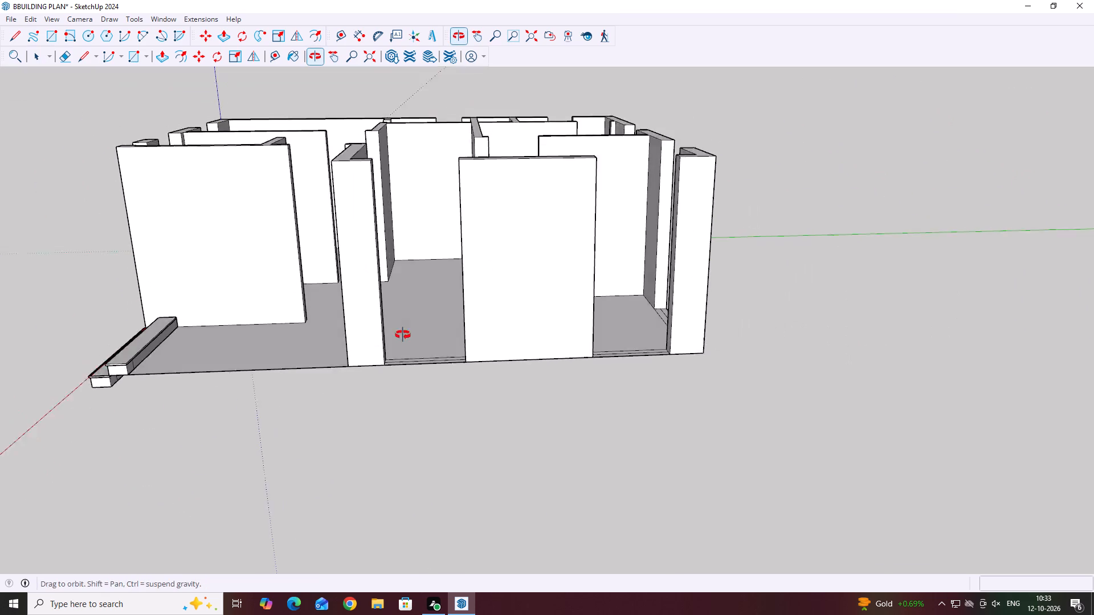
{"action": "middle_click_drag", "start_coordinate": [403, 335], "coordinate": [399, 358]}
{"action": "middle_click_drag", "start_coordinate": [389, 400], "coordinate": [338, 391]}
{"action": "middle_click_drag", "start_coordinate": [409, 398], "coordinate": [438, 441]}
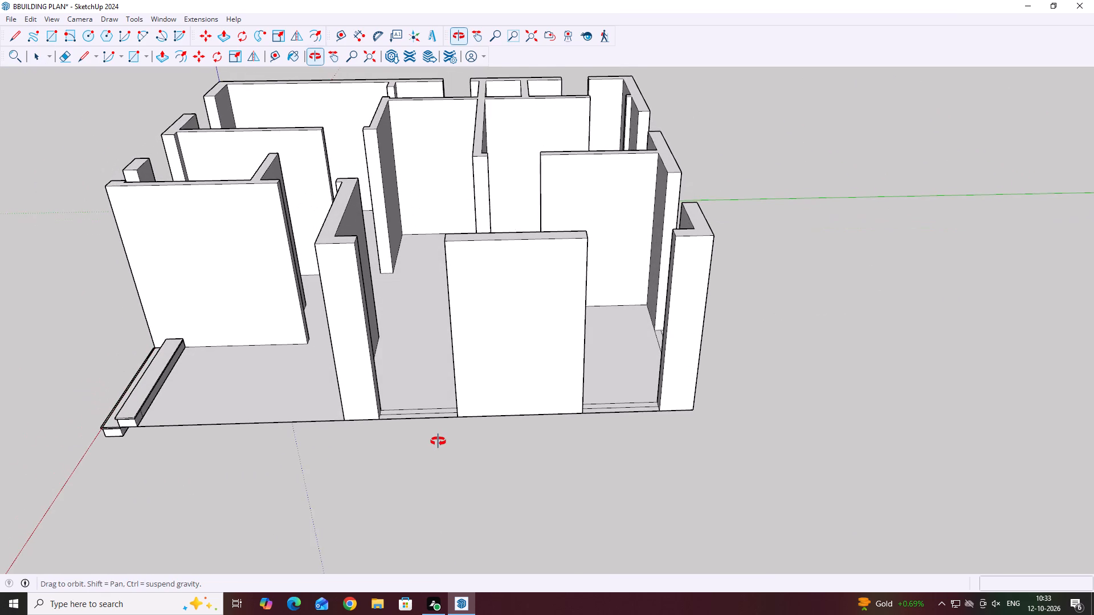
{"action": "middle_click_drag", "start_coordinate": [438, 441], "coordinate": [446, 414]}
{"action": "scroll", "coordinate": [440, 428], "scroll_direction": "up", "scroll_amount": 4}
{"action": "scroll", "coordinate": [444, 337], "scroll_direction": "down", "scroll_amount": 4}
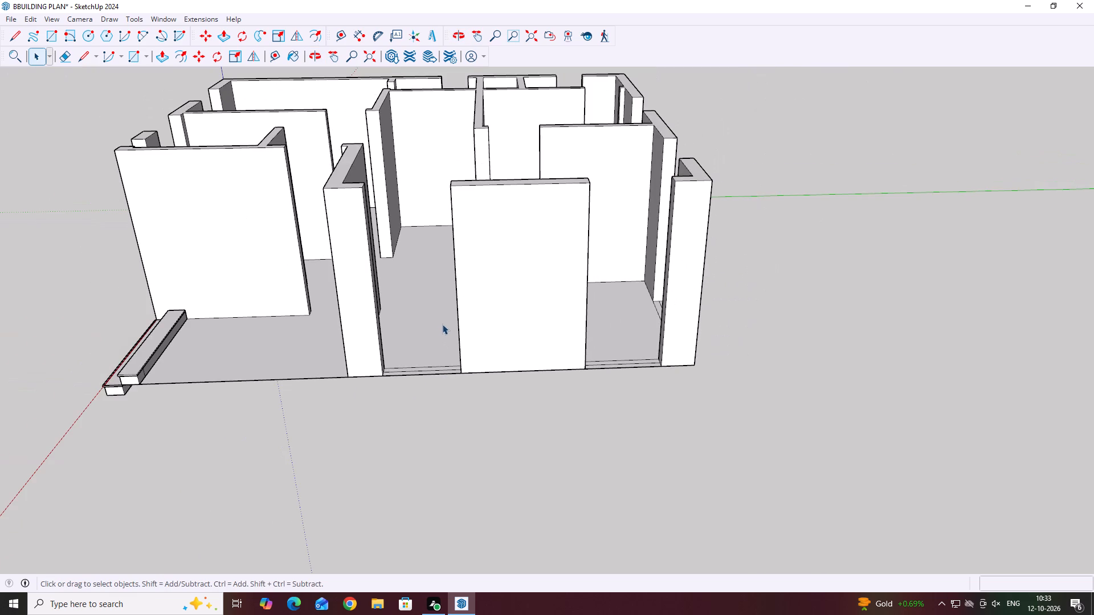
{"action": "left_click", "coordinate": [434, 371]}
{"action": "scroll", "coordinate": [434, 371], "scroll_direction": "up", "scroll_amount": 2}
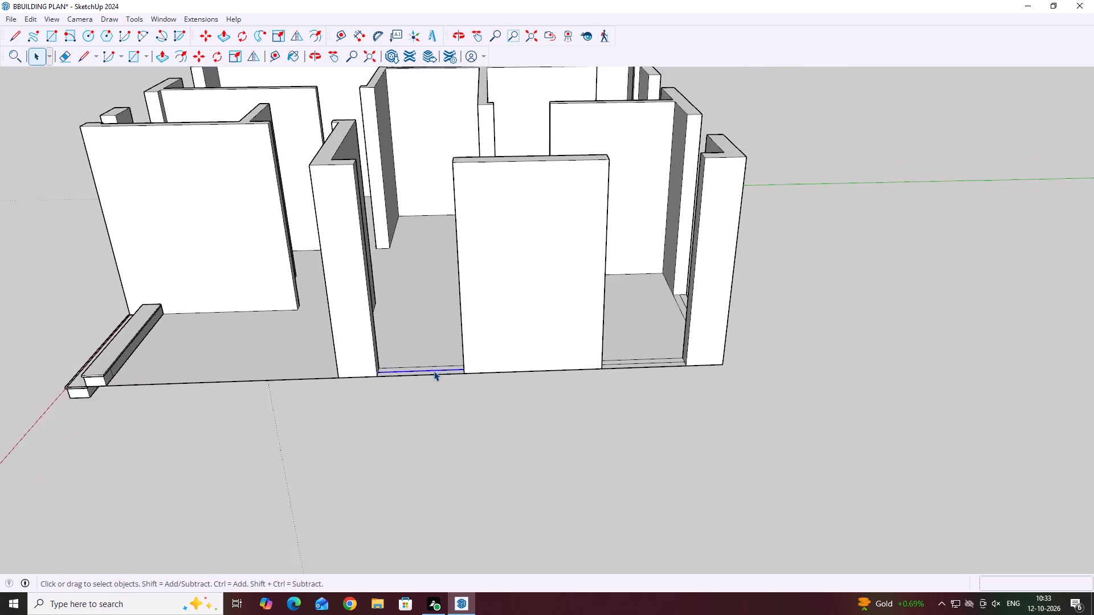
{"action": "scroll", "coordinate": [434, 371], "scroll_direction": "up", "scroll_amount": 2}
{"action": "key", "text": "Delete"}
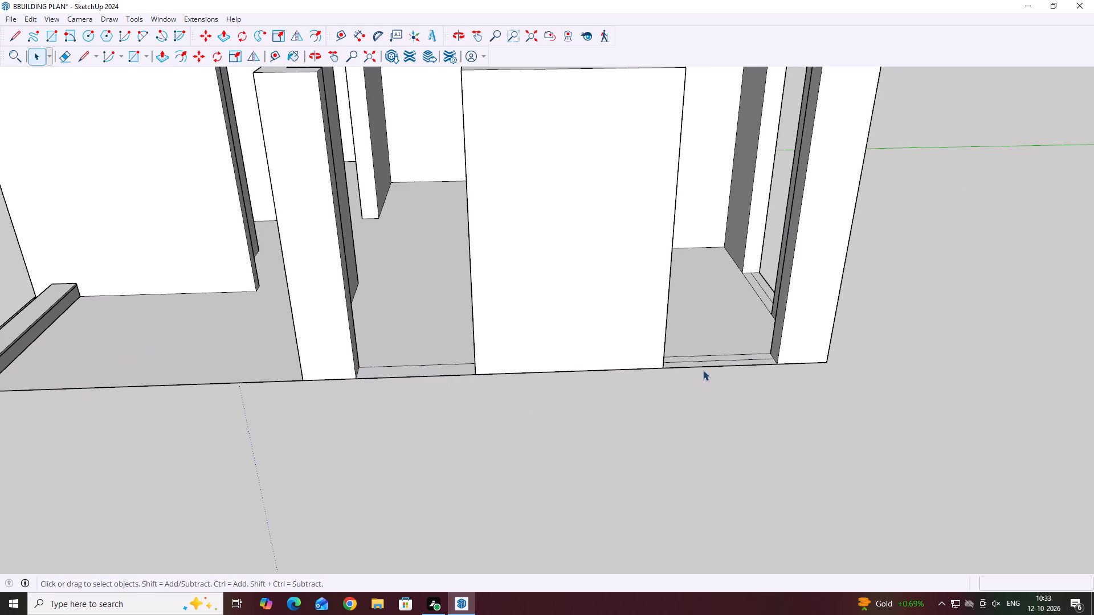
Draw a vertical 4' by 4' rectangle perpendicular to the red axis, on the open ground in front of the building.
{"action": "scroll", "coordinate": [595, 394], "scroll_direction": "down", "scroll_amount": 5}
{"action": "middle_click_drag", "start_coordinate": [658, 365], "coordinate": [634, 366]}
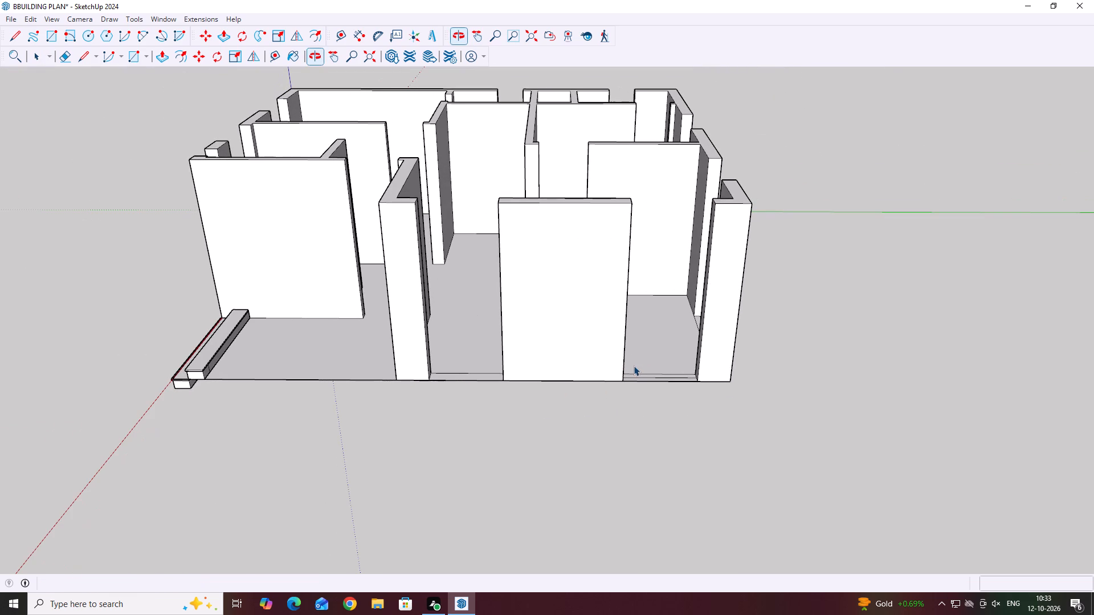
{"action": "key", "text": "r"}
{"action": "scroll", "coordinate": [576, 458], "scroll_direction": "up", "scroll_amount": 4}
{"action": "scroll", "coordinate": [602, 432], "scroll_direction": "down", "scroll_amount": 13}
{"action": "middle_click_drag", "start_coordinate": [334, 383], "coordinate": [352, 388]}
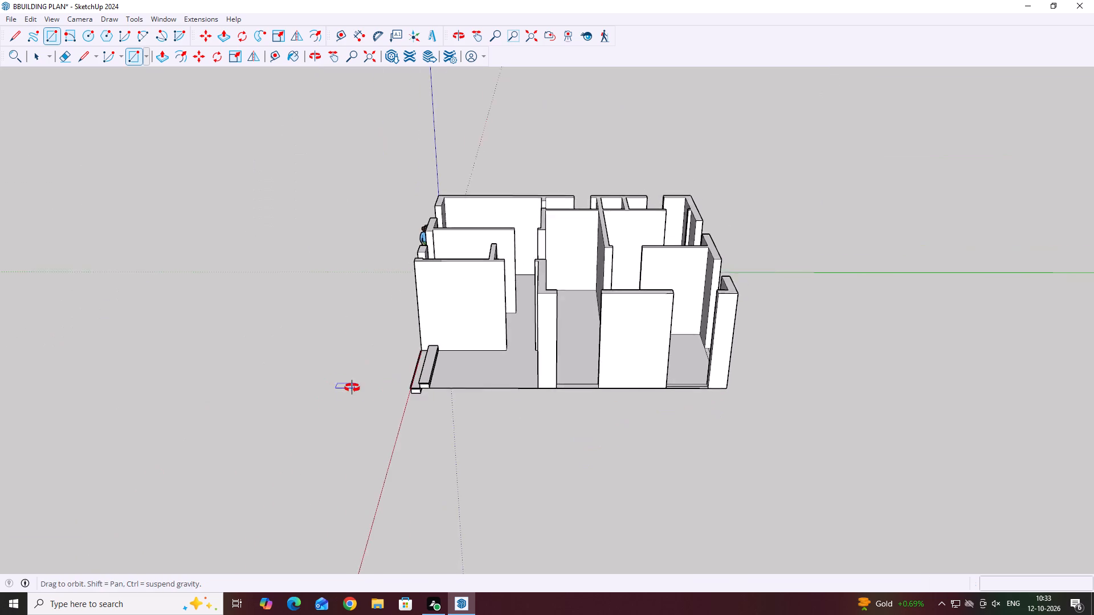
{"action": "middle_click_drag", "start_coordinate": [352, 388], "coordinate": [440, 388]}
{"action": "scroll", "coordinate": [602, 455], "scroll_direction": "up", "scroll_amount": 3}
{"action": "left_click", "coordinate": [562, 434]}
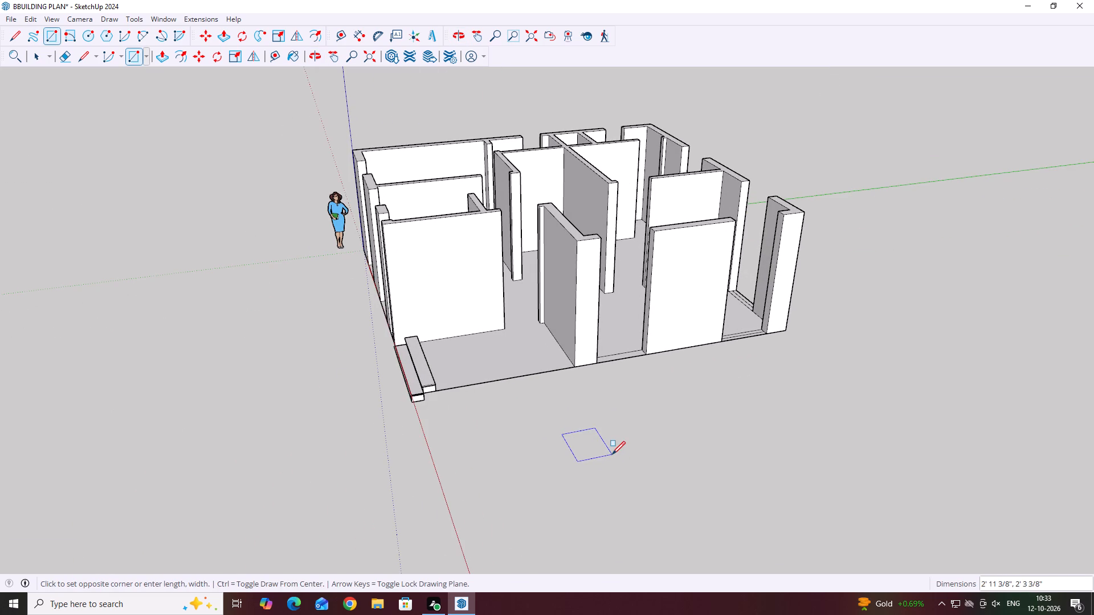
{"action": "key", "text": "Up"}
{"action": "key", "text": "Right"}
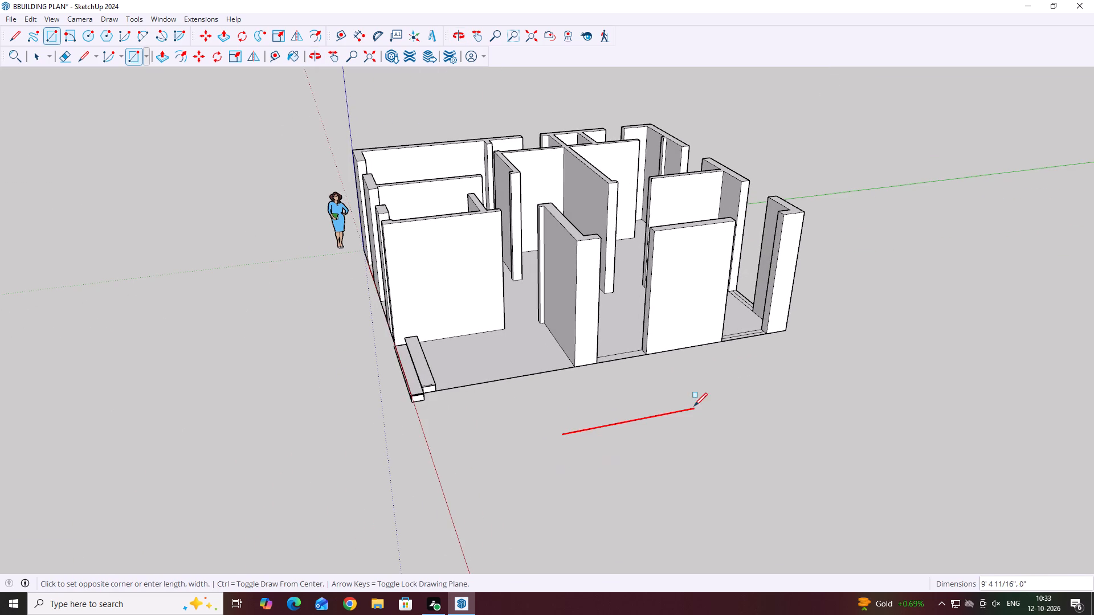
{"action": "middle_click_drag", "start_coordinate": [681, 487], "coordinate": [576, 436]}
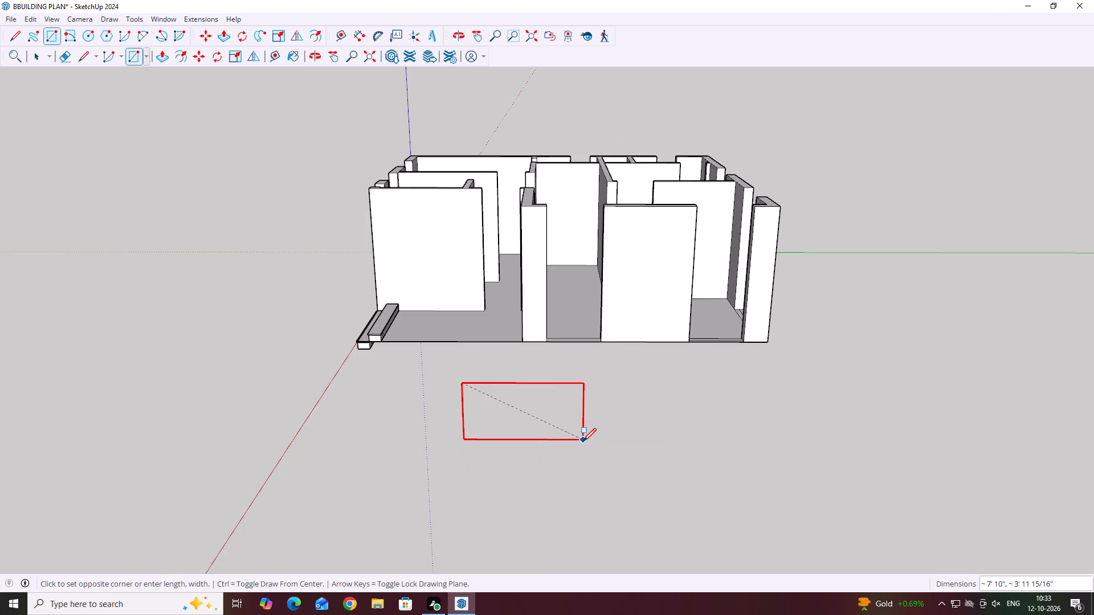
{"action": "type", "text": "4'"}
{"action": "type", "text": ",4'"}
{"action": "key", "text": "Return"}
{"action": "key", "text": "space"}
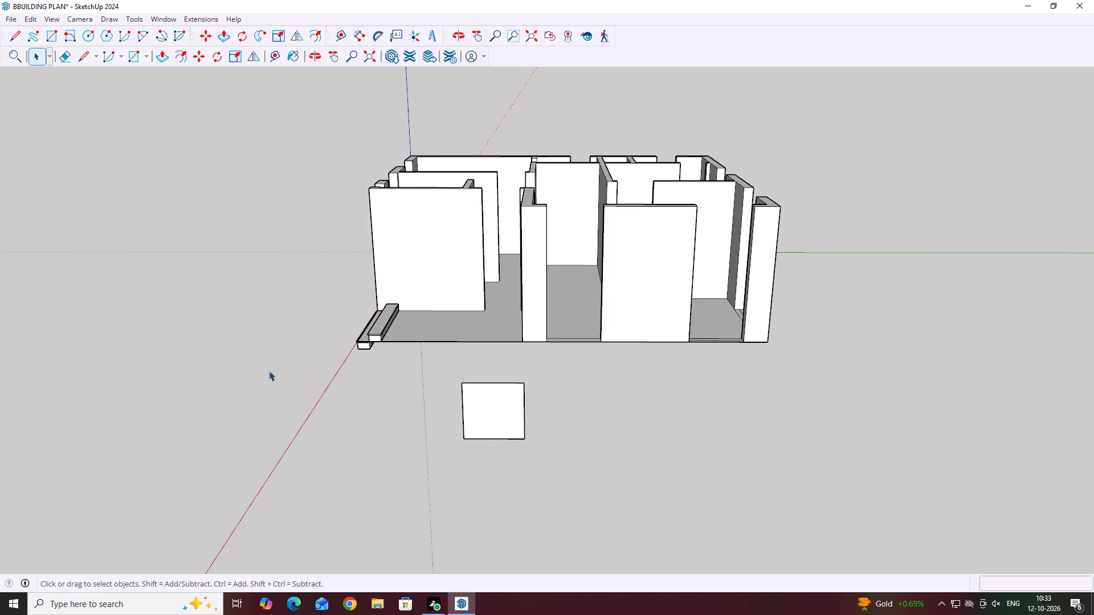
Make the 4' square face with its edges into a group and open the group for editing.
{"action": "double_click", "coordinate": [492, 416]}
{"action": "right_click", "coordinate": [492, 416]}
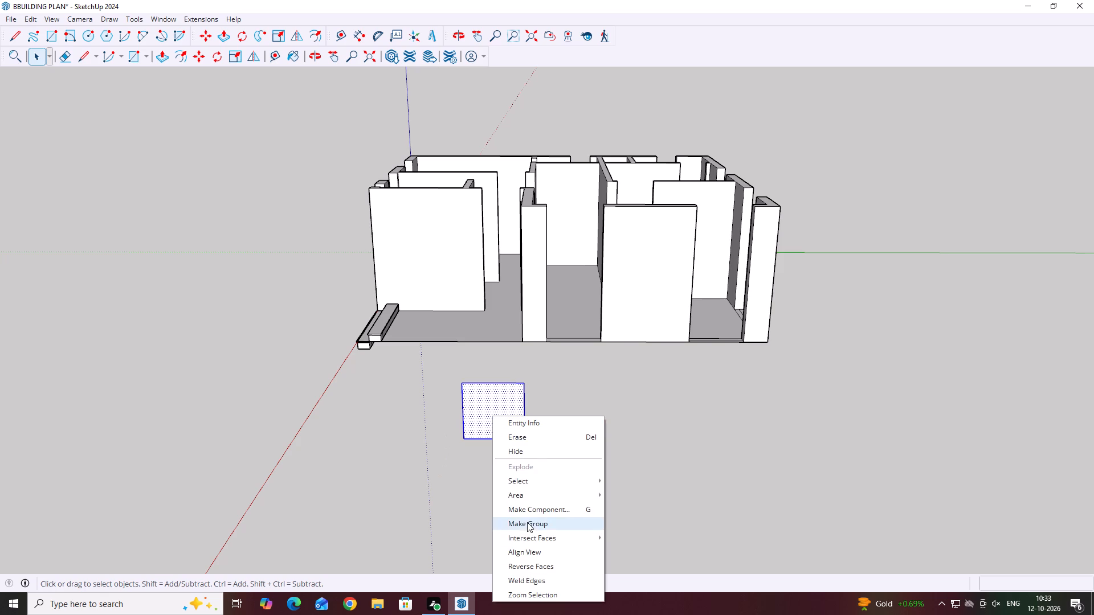
{"action": "left_click", "coordinate": [529, 523]}
{"action": "double_click", "coordinate": [486, 423]}
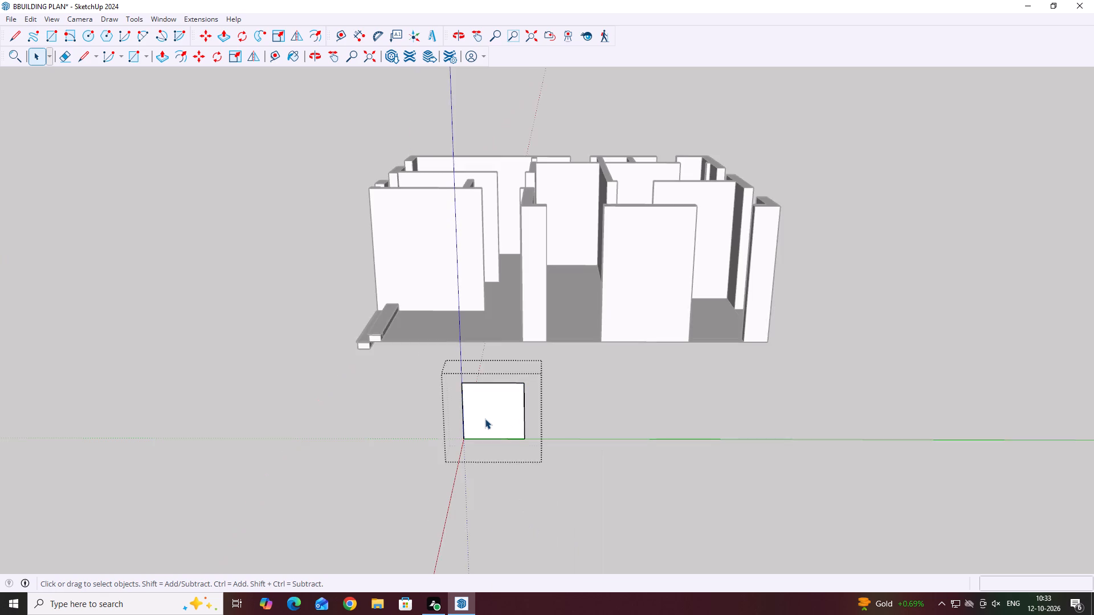
Split the square into two equal halves with a vertical line between the midpoints of its top and bottom edges.
{"action": "scroll", "coordinate": [485, 417], "scroll_direction": "up", "scroll_amount": 3}
{"action": "left_click", "coordinate": [489, 413]}
{"action": "middle_click_drag", "start_coordinate": [509, 411], "coordinate": [500, 391]}
{"action": "scroll", "coordinate": [499, 390], "scroll_direction": "up", "scroll_amount": 3}
{"action": "middle_click_drag", "start_coordinate": [517, 396], "coordinate": [530, 401]}
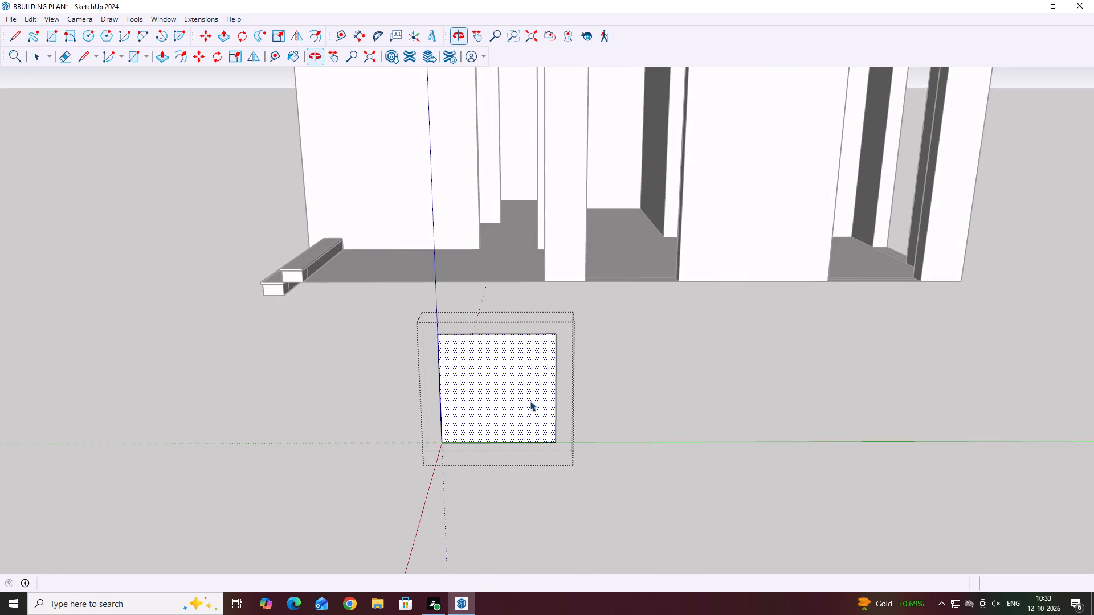
{"action": "key", "text": "l"}
{"action": "left_click", "coordinate": [496, 334]}
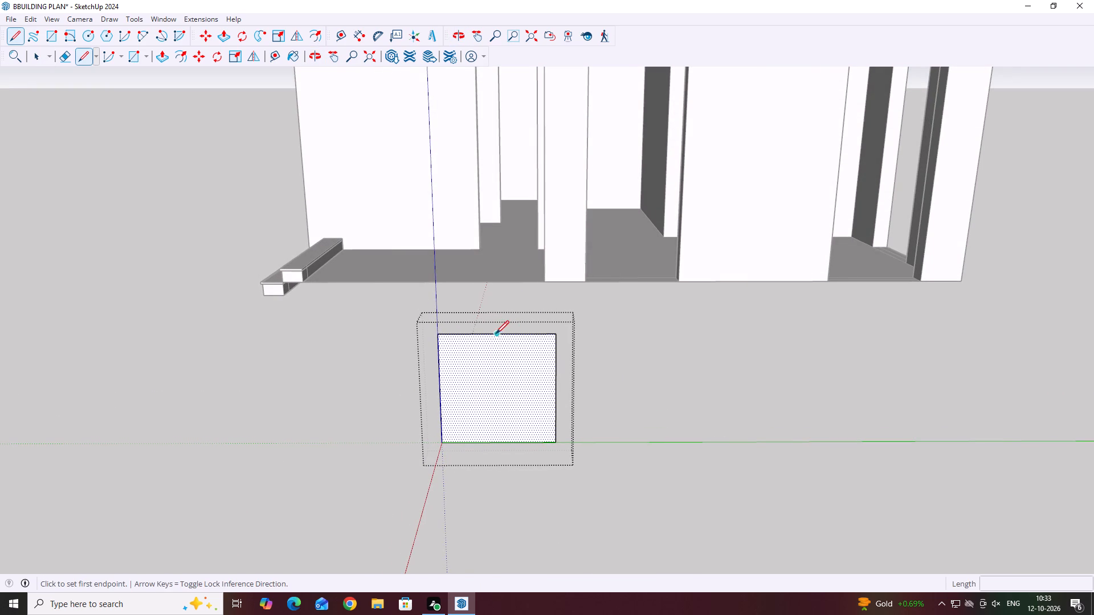
{"action": "left_click", "coordinate": [501, 441]}
{"action": "key", "text": "space"}
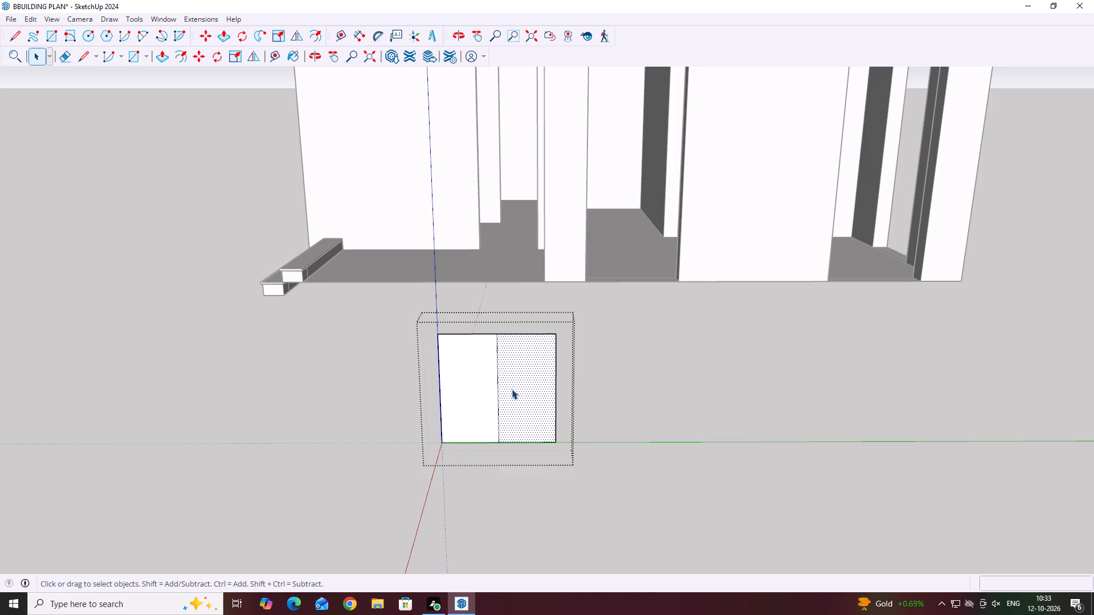
Offset the outline of the square's right half 2" inward.
{"action": "key", "text": "f"}
{"action": "left_click", "coordinate": [521, 333]}
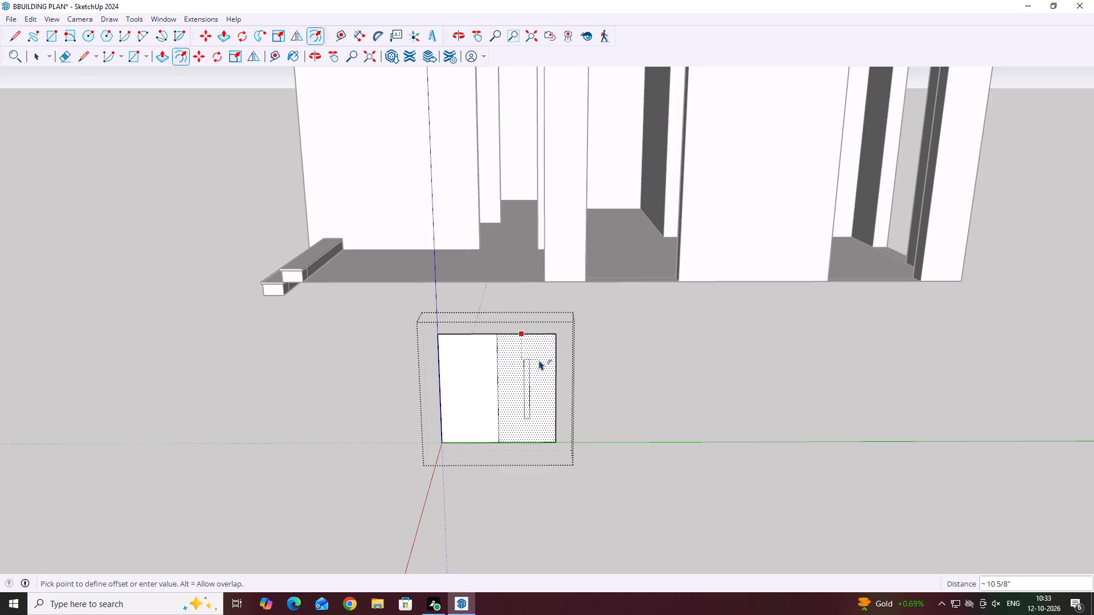
{"action": "key", "text": "2"}
{"action": "key", "text": "Return"}
Offset the outline of the square's left half 2" inward.
{"action": "scroll", "coordinate": [512, 360], "scroll_direction": "up", "scroll_amount": 2}
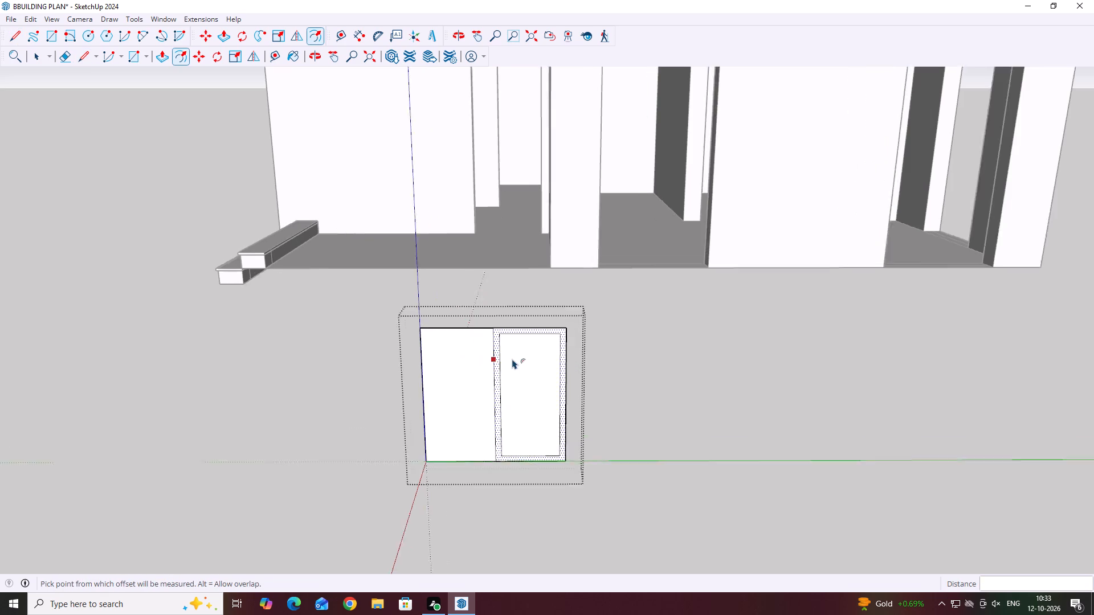
{"action": "scroll", "coordinate": [512, 359], "scroll_direction": "up", "scroll_amount": 3}
{"action": "left_click", "coordinate": [430, 359]}
{"action": "key", "text": "space"}
{"action": "left_click", "coordinate": [435, 362]}
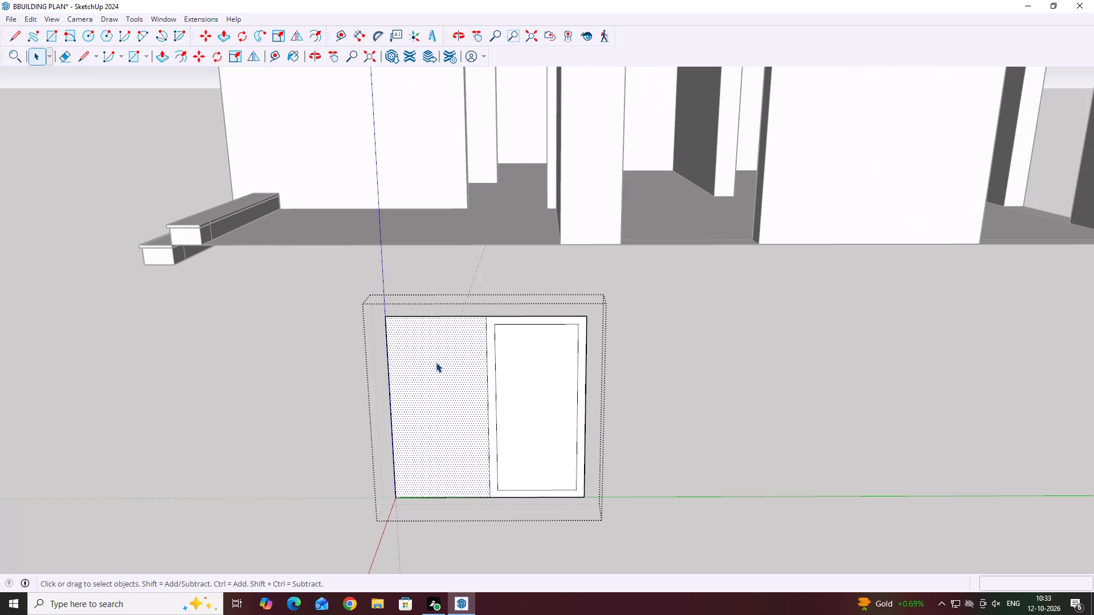
{"action": "key", "text": "f"}
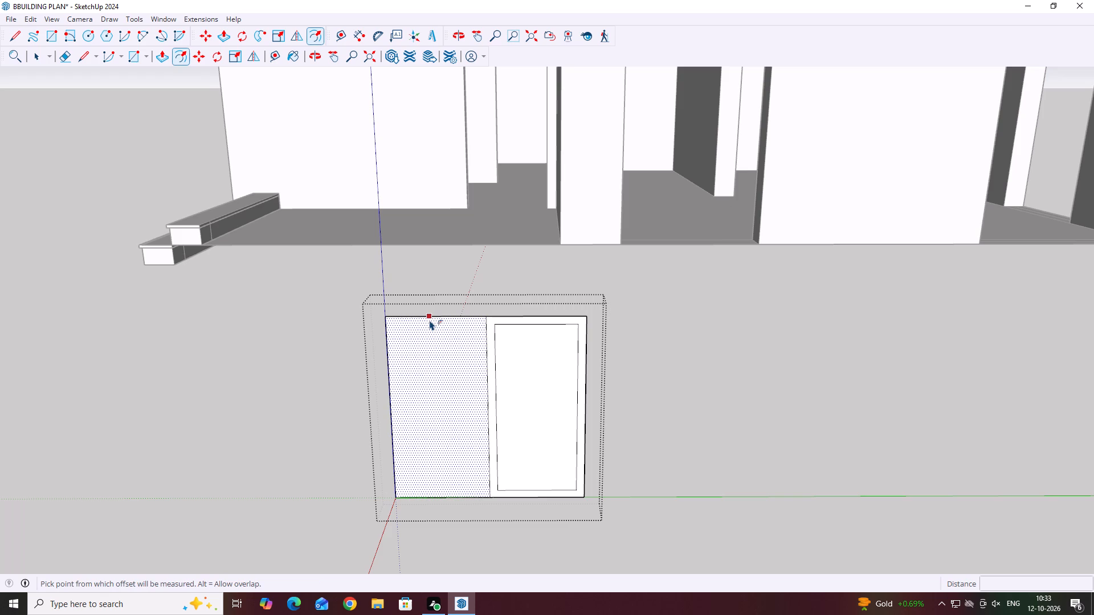
{"action": "left_click", "coordinate": [430, 319]}
{"action": "key", "text": "2"}
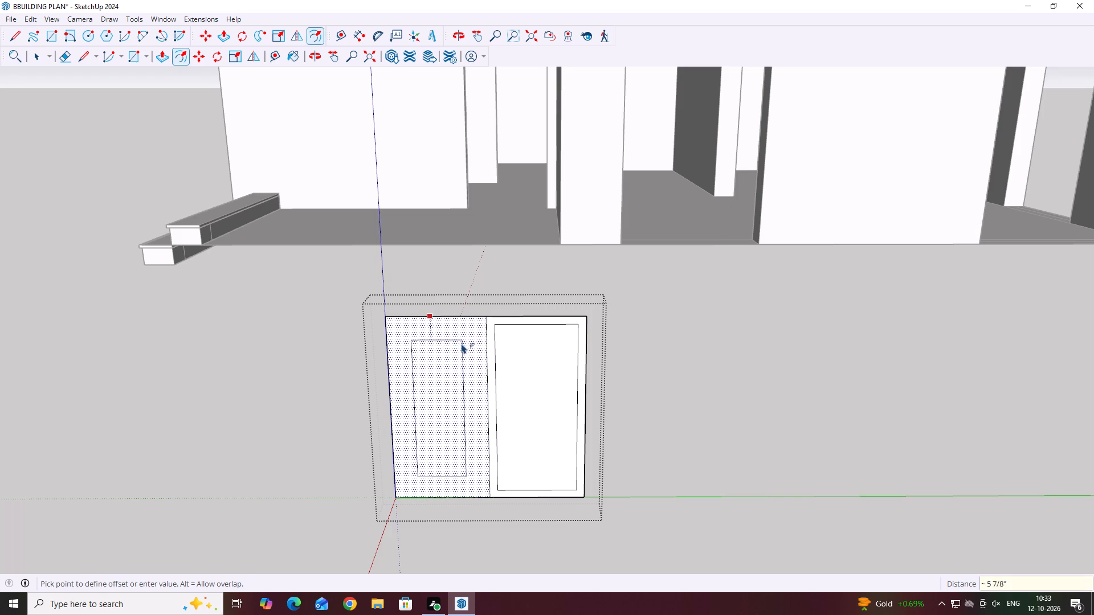
{"action": "key", "text": "Return"}
{"action": "key", "text": "space"}
Push/Pull the left half's border outward by 9", leaving its inner panel in place.
{"action": "scroll", "coordinate": [490, 424], "scroll_direction": "up", "scroll_amount": 3}
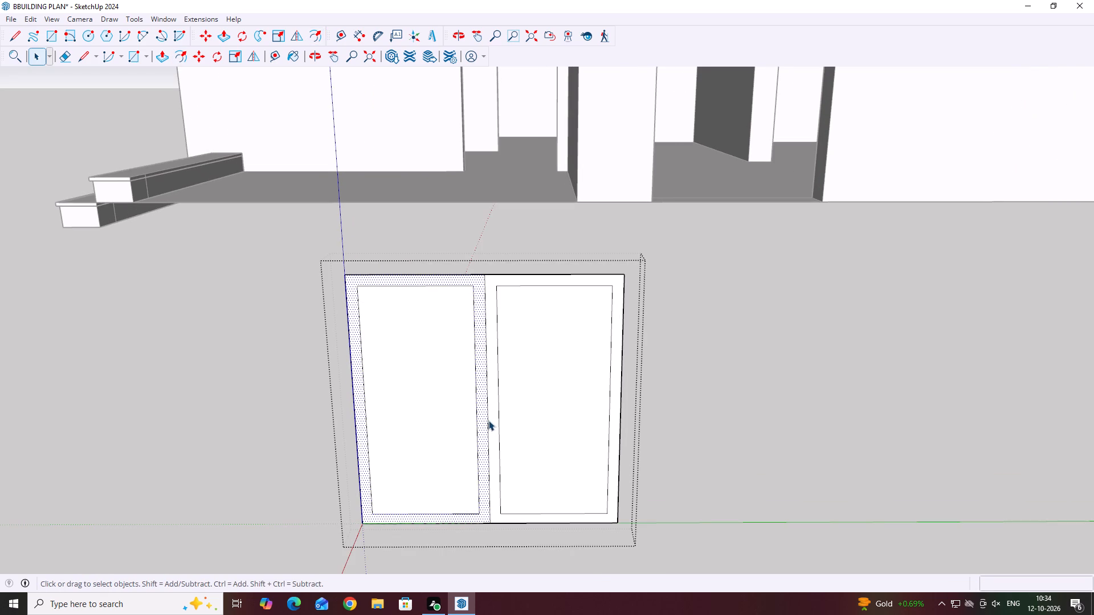
{"action": "key", "text": "p"}
{"action": "left_click", "coordinate": [482, 425]}
{"action": "scroll", "coordinate": [484, 428], "scroll_direction": "down", "scroll_amount": 6}
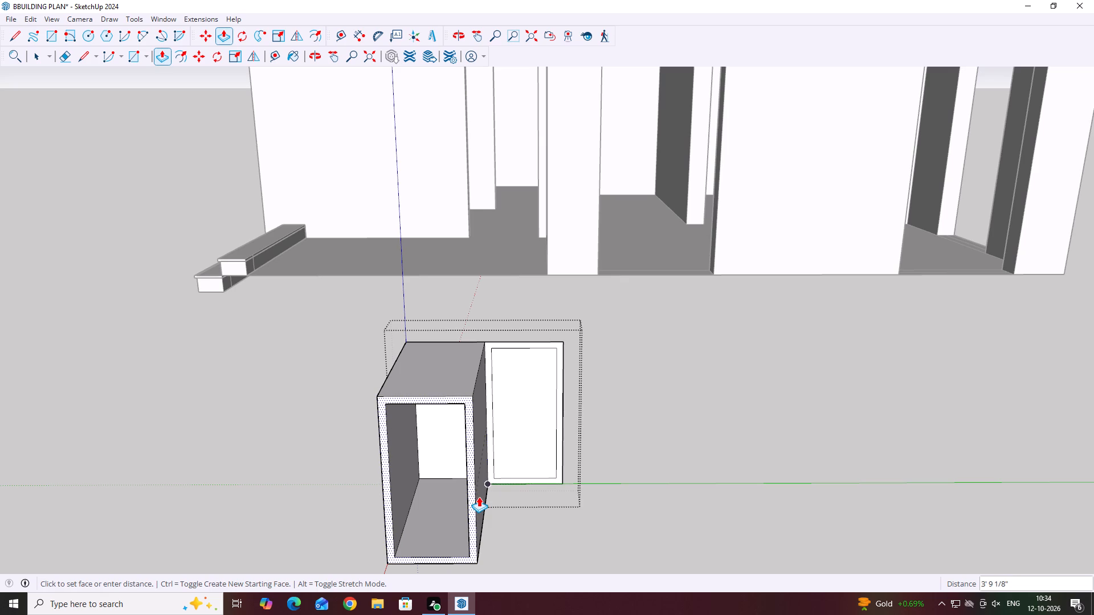
{"action": "key", "text": "9"}
{"action": "key", "text": "Return"}
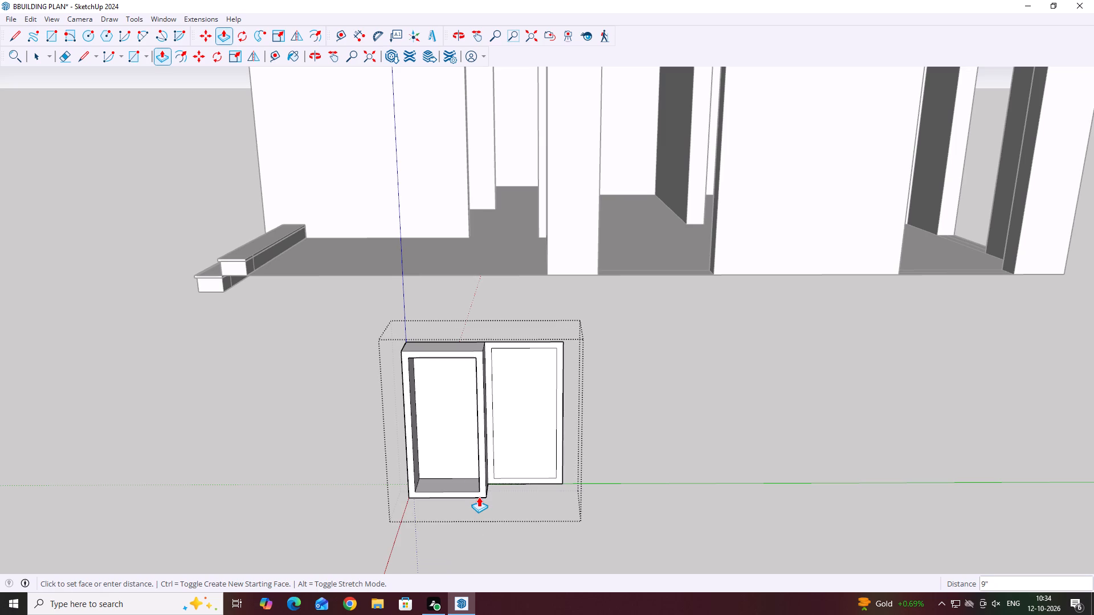
Repeat the same 9" Push/Pull on the right half's border, completing the two-bay frame.
{"action": "scroll", "coordinate": [542, 487], "scroll_direction": "up", "scroll_amount": 7}
{"action": "double_click", "coordinate": [563, 474]}
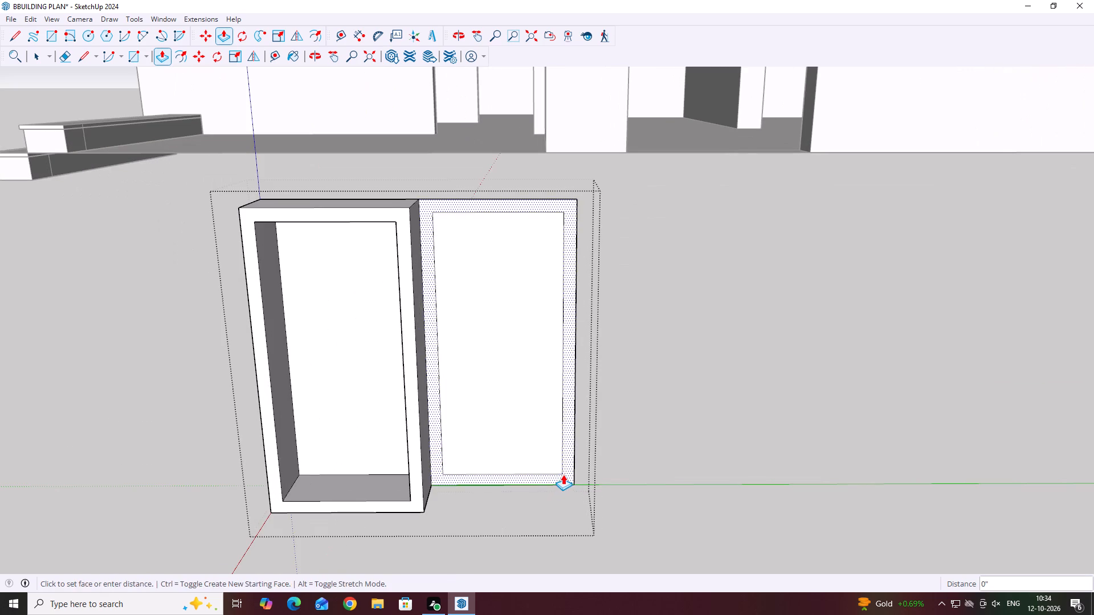
{"action": "scroll", "coordinate": [416, 453], "scroll_direction": "down", "scroll_amount": 4}
{"action": "middle_click_drag", "start_coordinate": [560, 438], "coordinate": [486, 452]}
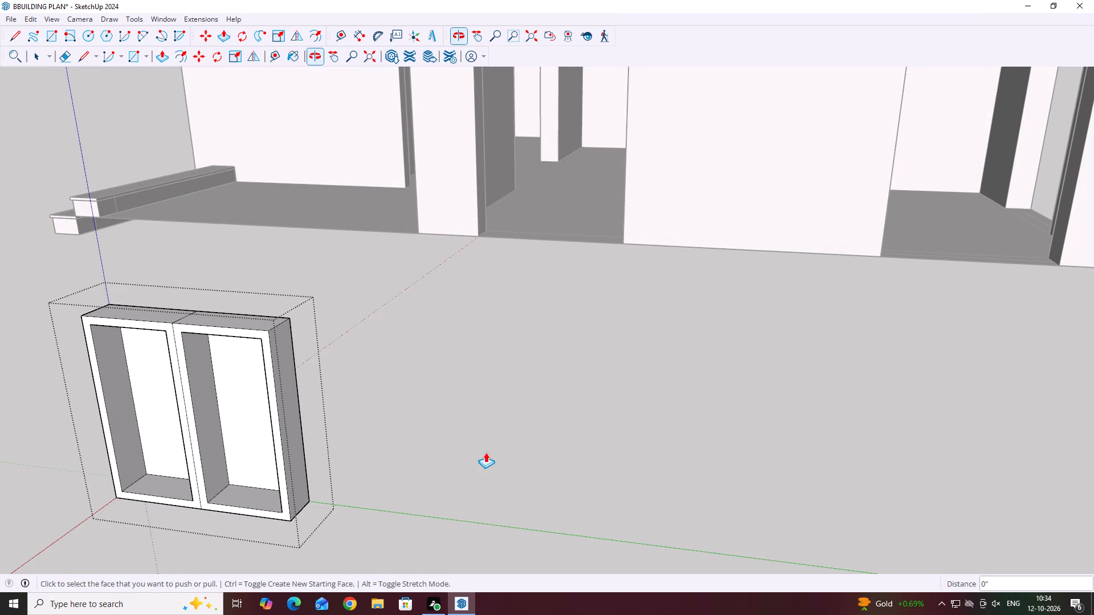
{"action": "key", "text": "Escape"}
{"action": "key", "text": "space"}
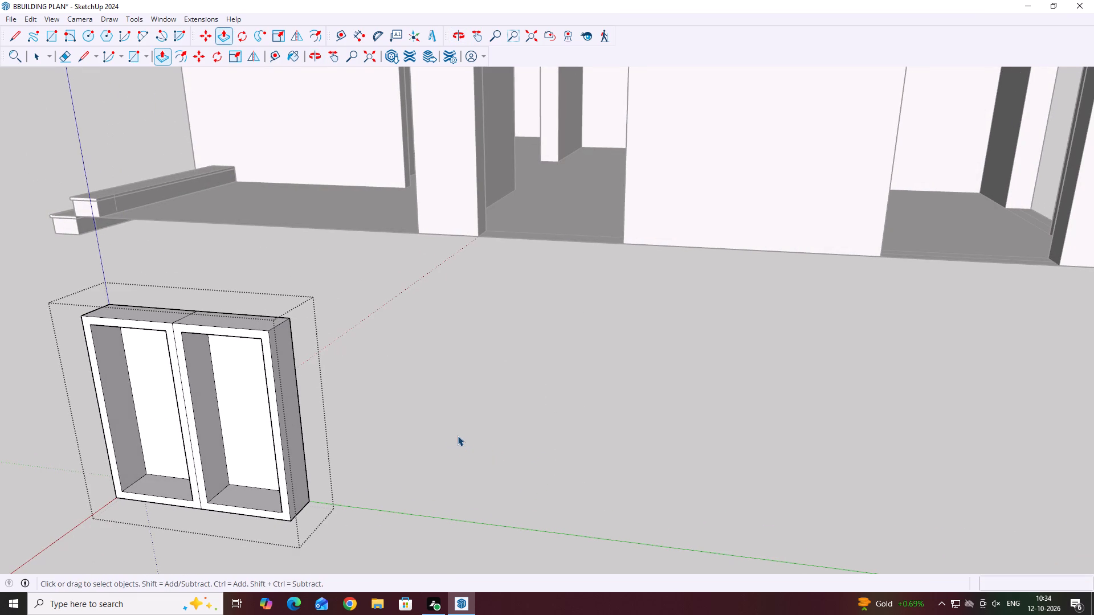
Delete the seam lines between the two frame halves on the front of the middle post and on the top face.
{"action": "scroll", "coordinate": [379, 448], "scroll_direction": "down", "scroll_amount": 3}
{"action": "scroll", "coordinate": [605, 416], "scroll_direction": "down", "scroll_amount": 9}
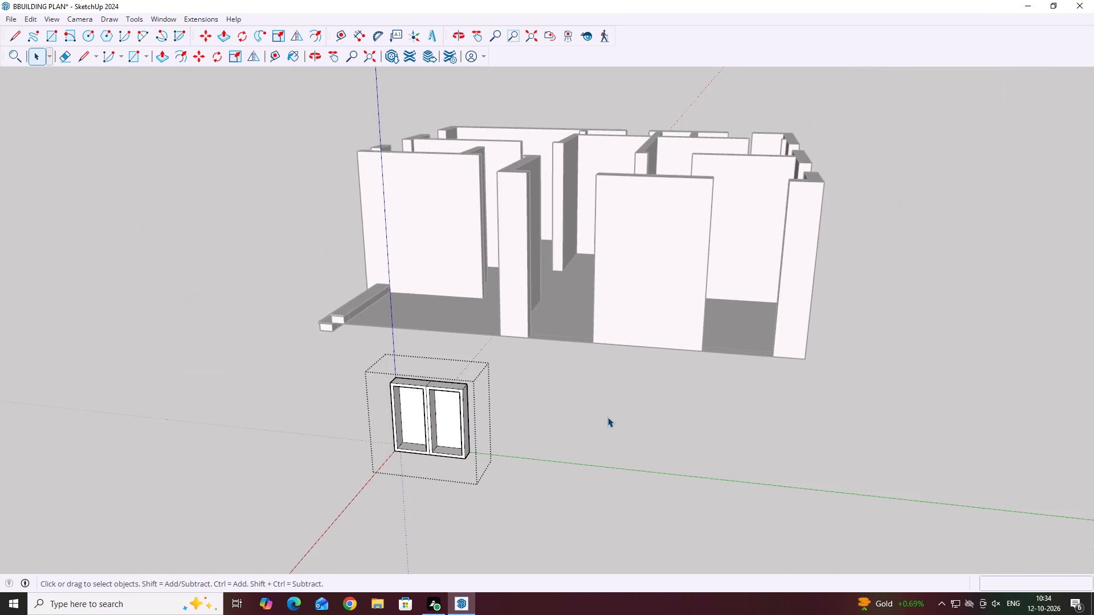
{"action": "middle_click_drag", "start_coordinate": [459, 445], "coordinate": [547, 463]}
{"action": "scroll", "coordinate": [510, 452], "scroll_direction": "up", "scroll_amount": 8}
{"action": "middle_click_drag", "start_coordinate": [557, 455], "coordinate": [536, 488]}
{"action": "scroll", "coordinate": [534, 489], "scroll_direction": "up", "scroll_amount": 7}
{"action": "left_click", "coordinate": [459, 476]}
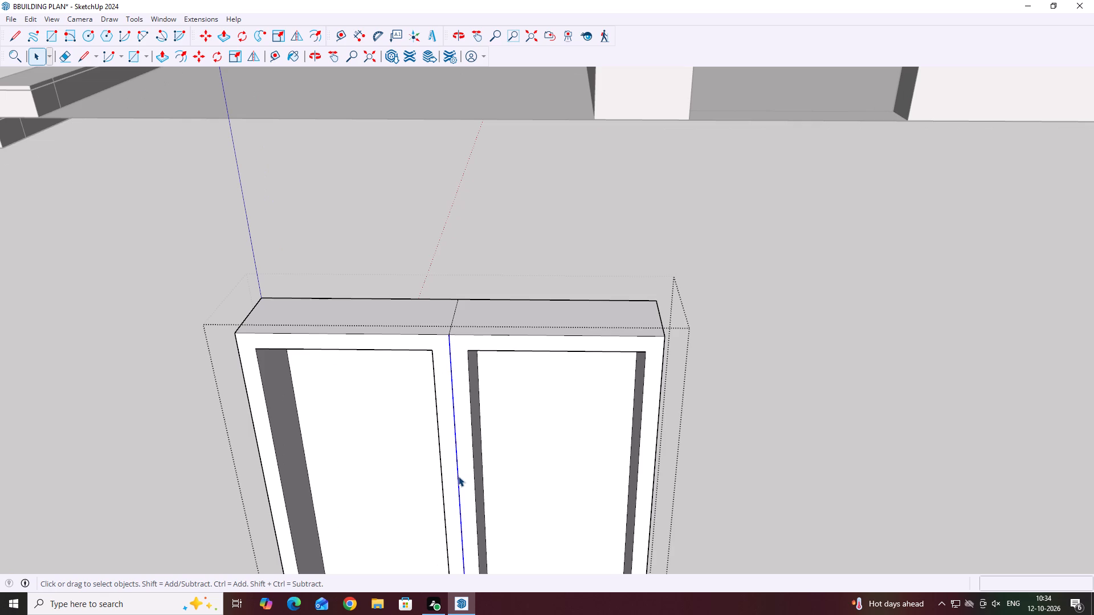
{"action": "key", "text": "Delete"}
{"action": "middle_click_drag", "start_coordinate": [468, 337], "coordinate": [476, 434]}
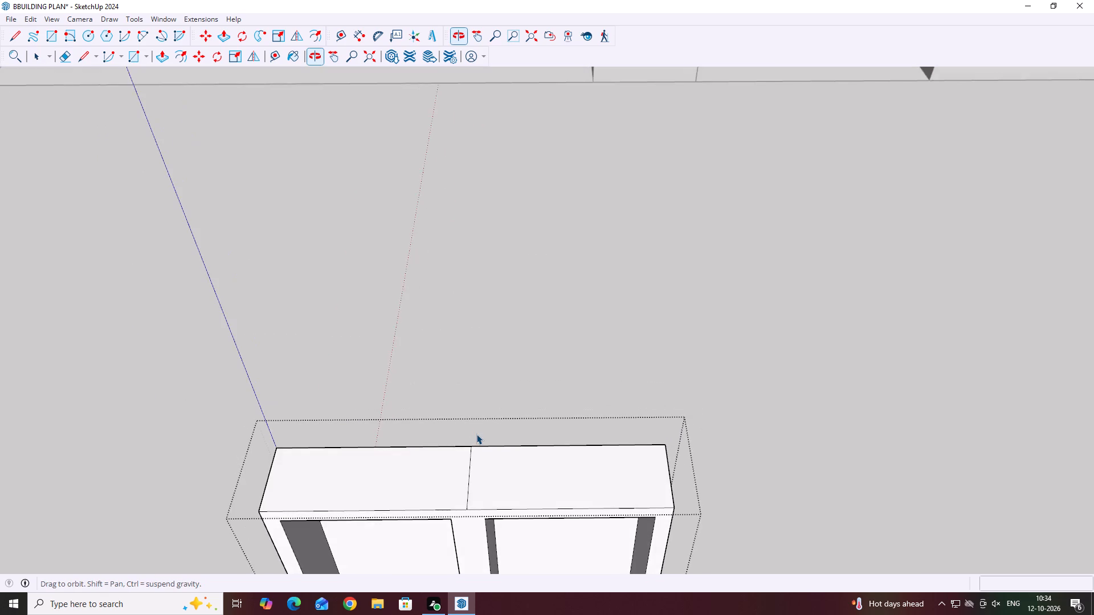
{"action": "scroll", "coordinate": [474, 434], "scroll_direction": "up", "scroll_amount": 3}
{"action": "left_click", "coordinate": [468, 481]}
{"action": "key", "text": "Delete"}
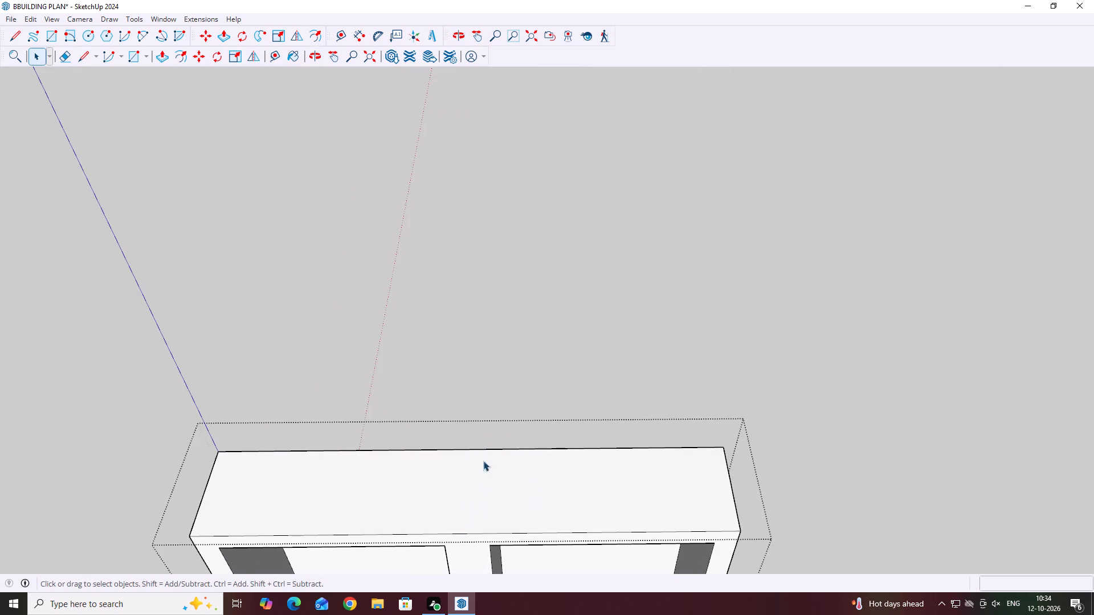
Examine the two-bay frame from the front and side and around to its rear, close up.
{"action": "scroll", "coordinate": [484, 460], "scroll_direction": "down", "scroll_amount": 14}
{"action": "middle_click_drag", "start_coordinate": [708, 471], "coordinate": [247, 415]}
{"action": "middle_click_drag", "start_coordinate": [305, 351], "coordinate": [204, 362]}
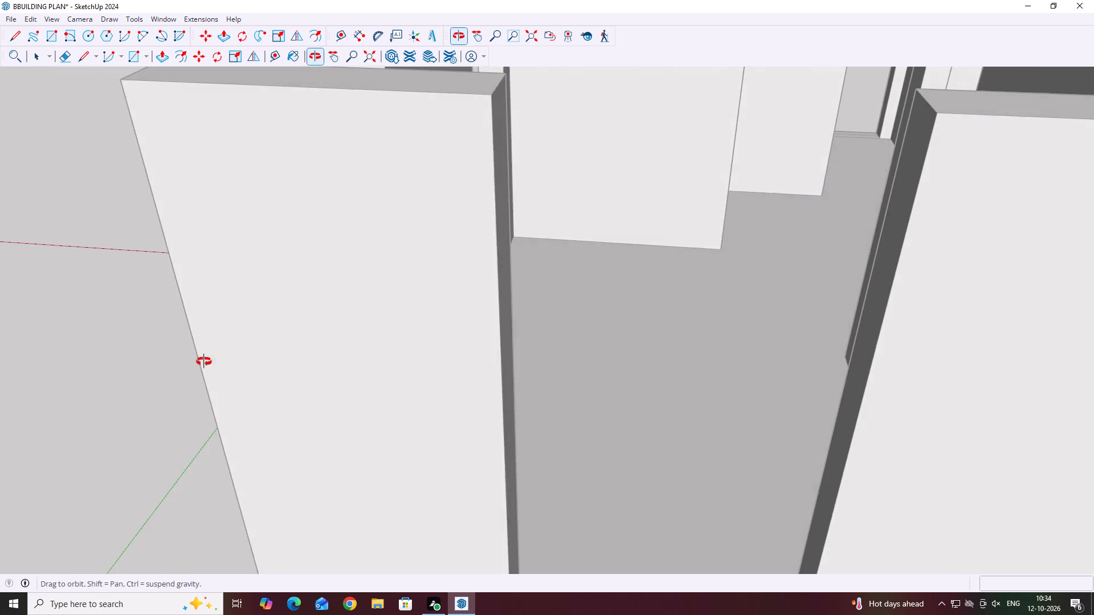
{"action": "middle_click_drag", "start_coordinate": [204, 362], "coordinate": [489, 325]}
{"action": "scroll", "coordinate": [494, 315], "scroll_direction": "down", "scroll_amount": 6}
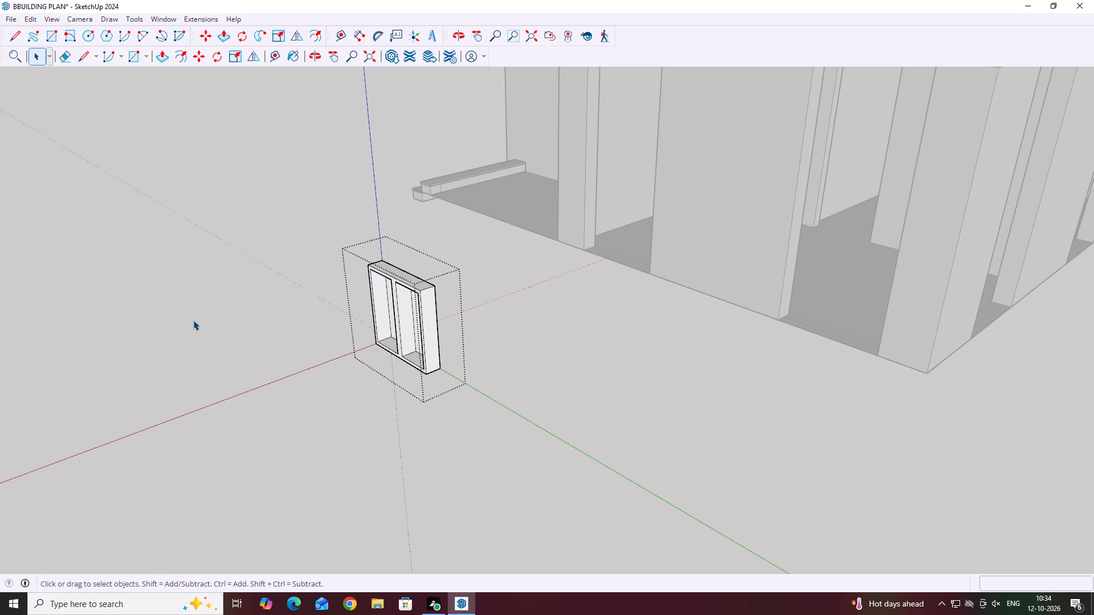
{"action": "scroll", "coordinate": [358, 346], "scroll_direction": "down", "scroll_amount": 6}
{"action": "middle_click_drag", "start_coordinate": [240, 339], "coordinate": [338, 399]}
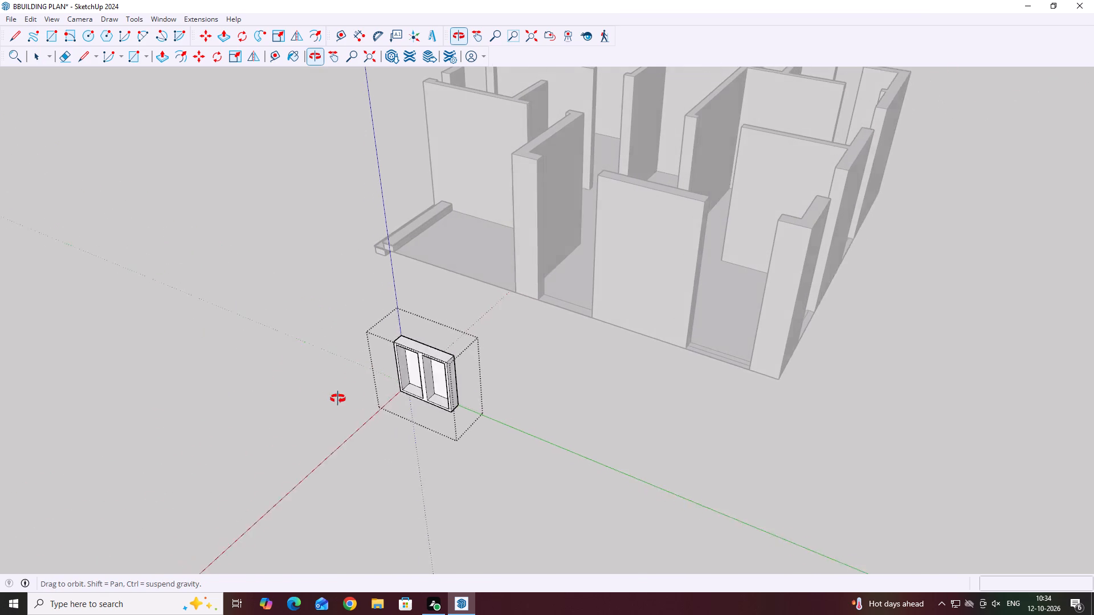
{"action": "middle_click_drag", "start_coordinate": [338, 399], "coordinate": [342, 399]}
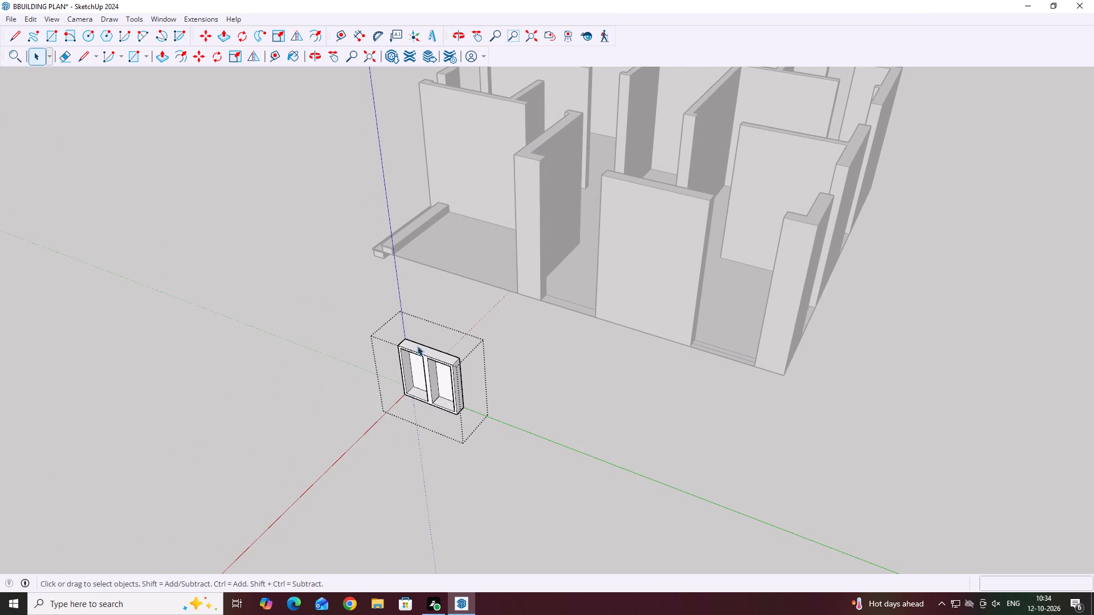
{"action": "scroll", "coordinate": [422, 345], "scroll_direction": "down", "scroll_amount": 5}
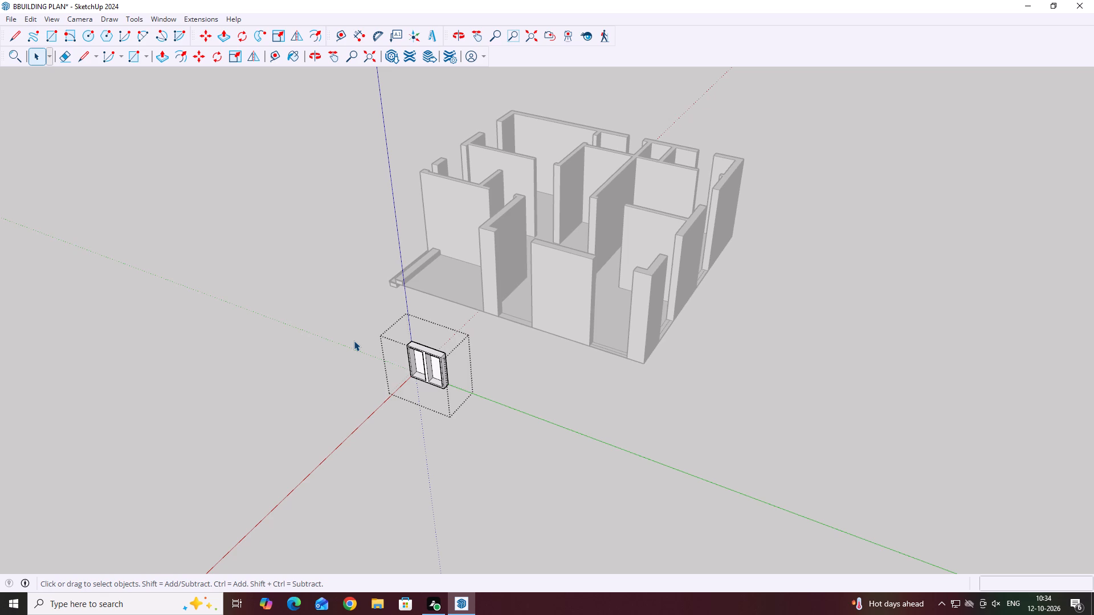
{"action": "middle_click_drag", "start_coordinate": [472, 397], "coordinate": [317, 391]}
{"action": "middle_click_drag", "start_coordinate": [405, 340], "coordinate": [275, 337]}
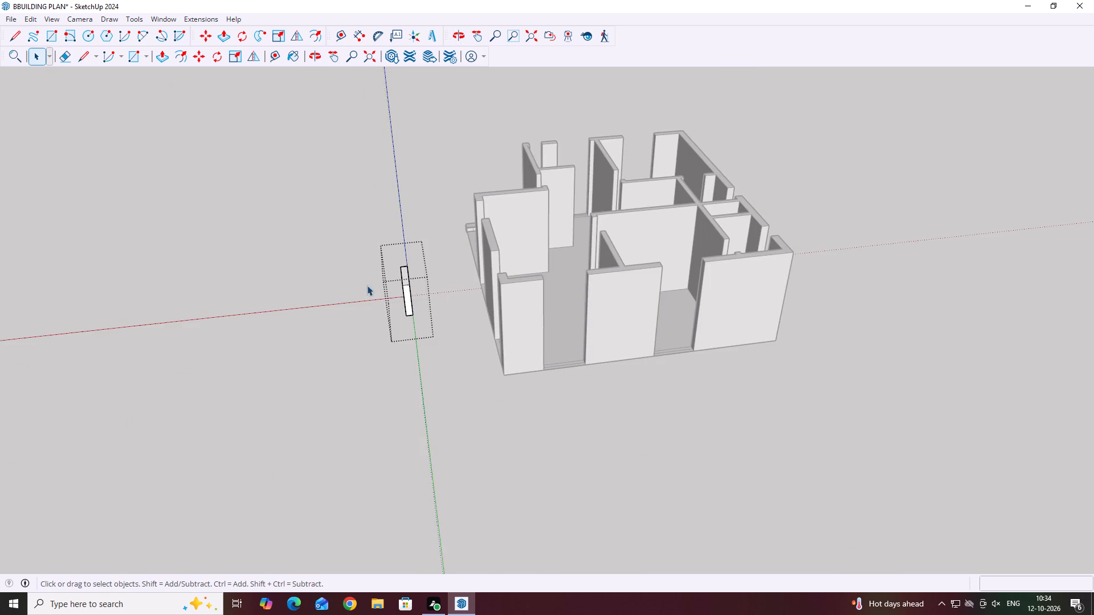
{"action": "scroll", "coordinate": [414, 294], "scroll_direction": "up", "scroll_amount": 5}
{"action": "middle_click_drag", "start_coordinate": [438, 277], "coordinate": [117, 326]}
{"action": "middle_click_drag", "start_coordinate": [498, 212], "coordinate": [295, 189]}
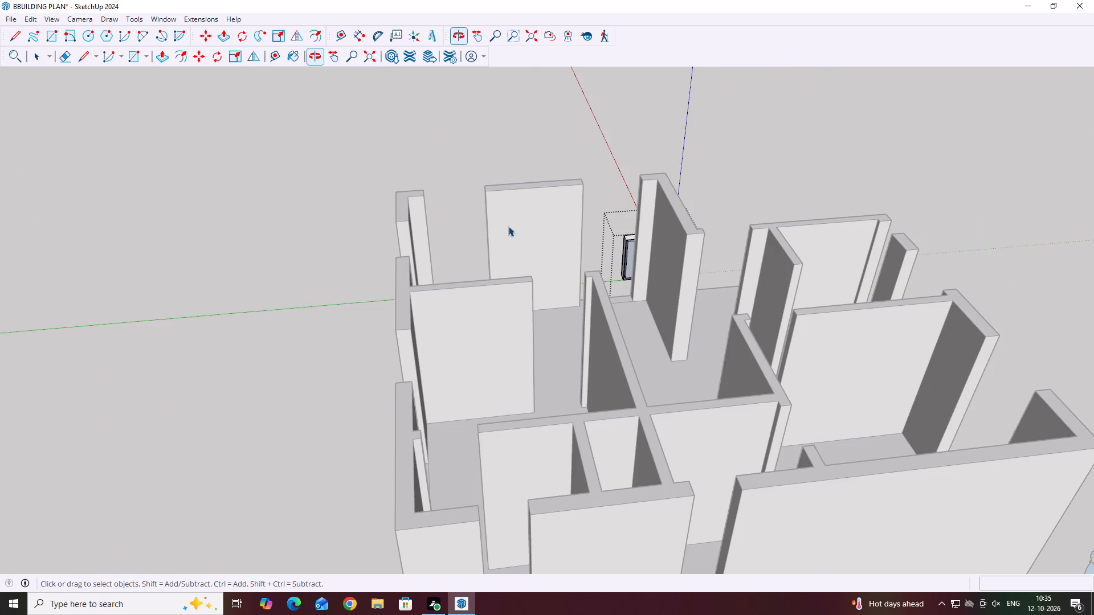
{"action": "middle_click_drag", "start_coordinate": [673, 260], "coordinate": [421, 311]}
{"action": "scroll", "coordinate": [306, 230], "scroll_direction": "down", "scroll_amount": 5}
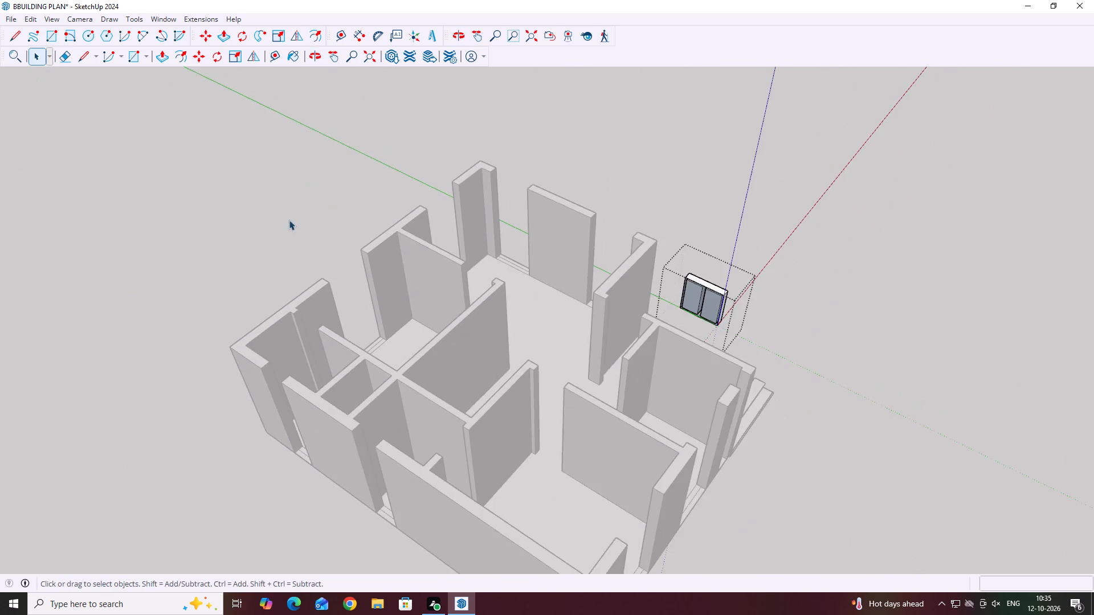
{"action": "scroll", "coordinate": [289, 220], "scroll_direction": "down", "scroll_amount": 4}
{"action": "scroll", "coordinate": [583, 261], "scroll_direction": "up", "scroll_amount": 17}
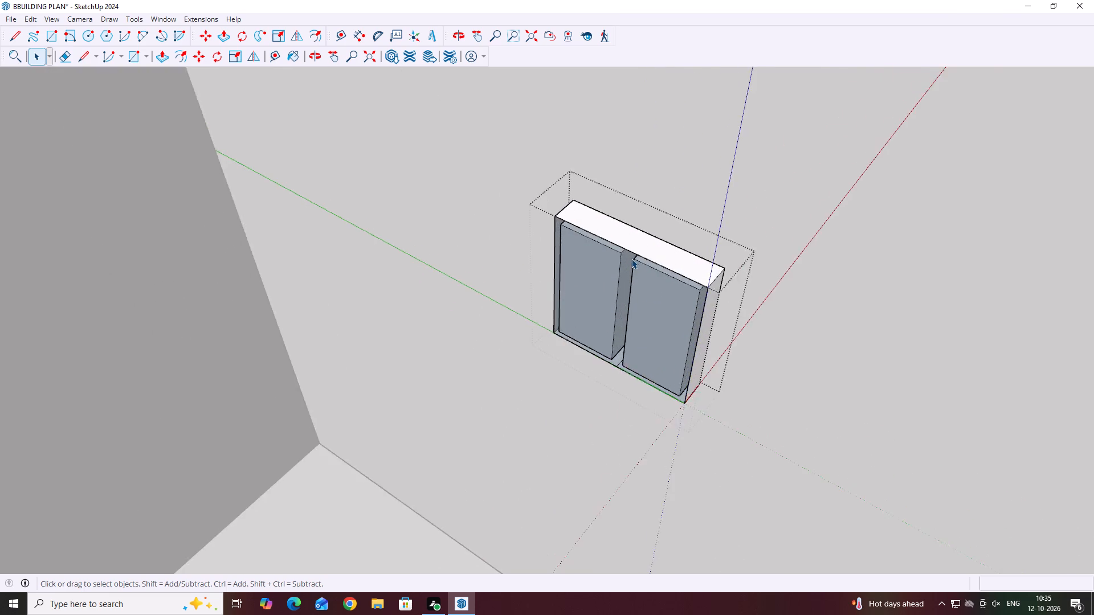
{"action": "scroll", "coordinate": [631, 259], "scroll_direction": "up", "scroll_amount": 3}
{"action": "middle_click_drag", "start_coordinate": [535, 288], "coordinate": [621, 307]}
{"action": "scroll", "coordinate": [507, 243], "scroll_direction": "up", "scroll_amount": 4}
{"action": "middle_click_drag", "start_coordinate": [540, 274], "coordinate": [562, 277]}
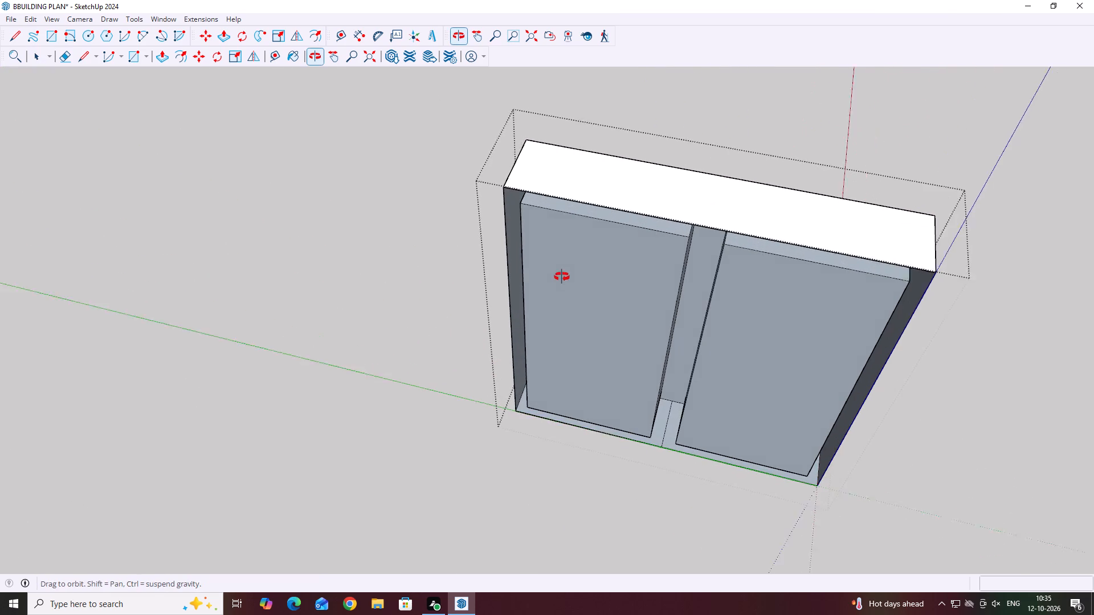
{"action": "middle_click_drag", "start_coordinate": [562, 277], "coordinate": [575, 264]}
Draw a 2" by 2" rectangle on the frame's open rear, from the panel's upper corner to the frame's outer corner beside it.
{"action": "key", "text": "r"}
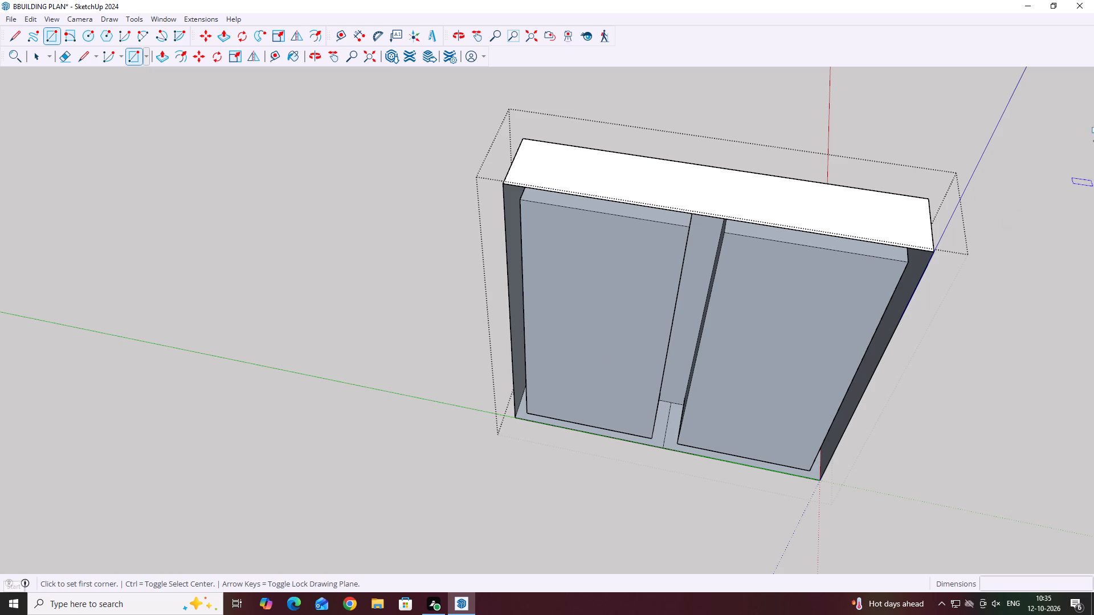
{"action": "scroll", "coordinate": [450, 135], "scroll_direction": "down", "scroll_amount": 1}
{"action": "scroll", "coordinate": [522, 188], "scroll_direction": "up", "scroll_amount": 7}
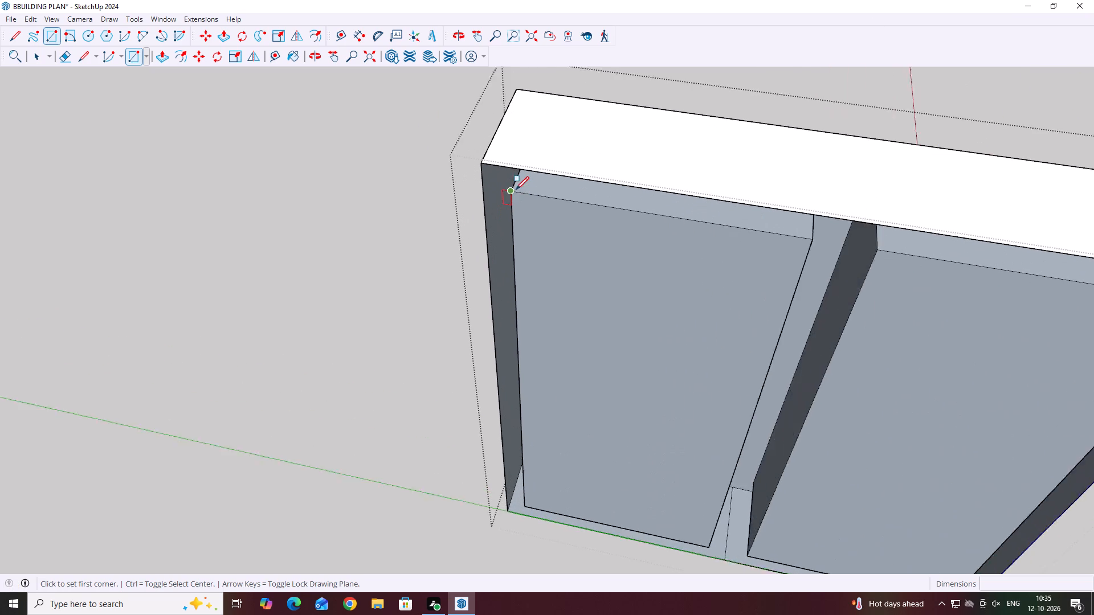
{"action": "scroll", "coordinate": [516, 190], "scroll_direction": "up", "scroll_amount": 1}
{"action": "left_click_drag", "start_coordinate": [509, 191], "coordinate": [509, 179]}
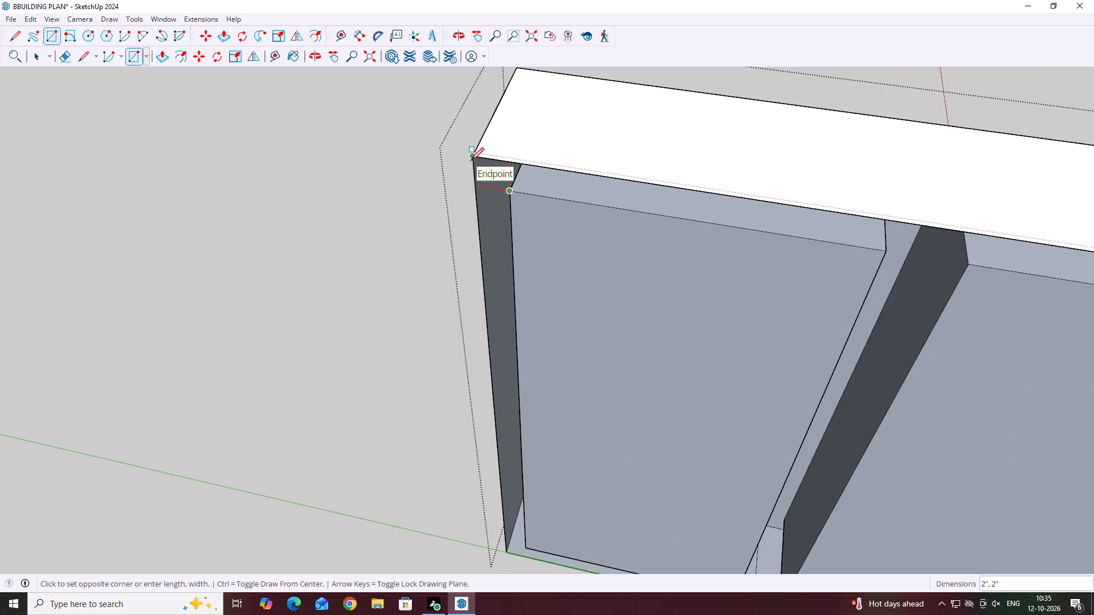
{"action": "left_click", "coordinate": [471, 161]}
{"action": "scroll", "coordinate": [476, 184], "scroll_direction": "down", "scroll_amount": 5}
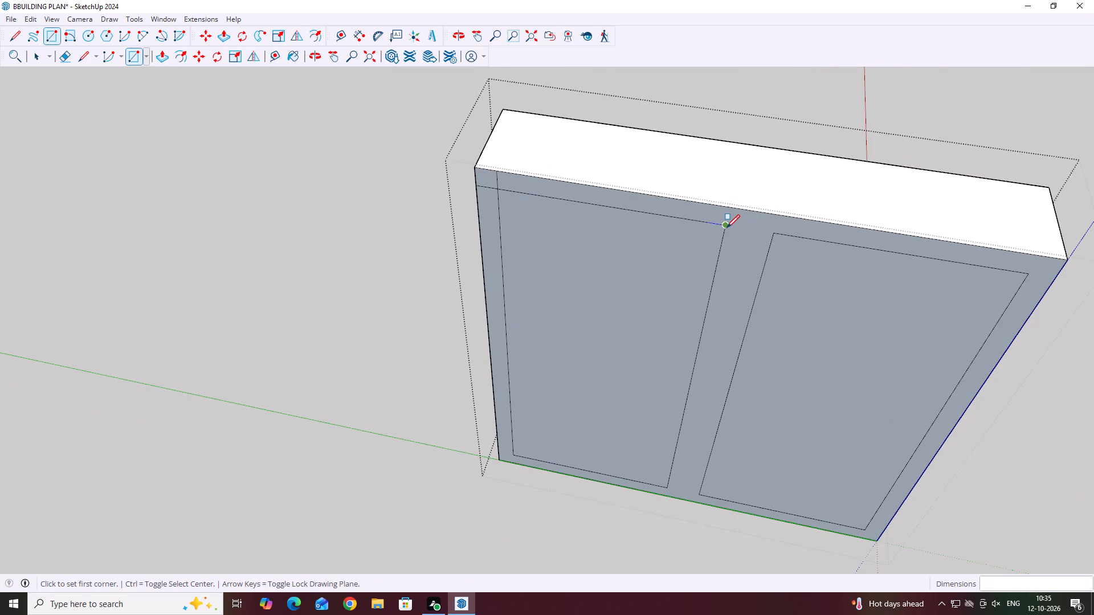
Draw rectangles on the frame's rear top border: 4" by 2" above the middle post, and one at the remaining upper corner.
{"action": "left_click", "coordinate": [726, 228]}
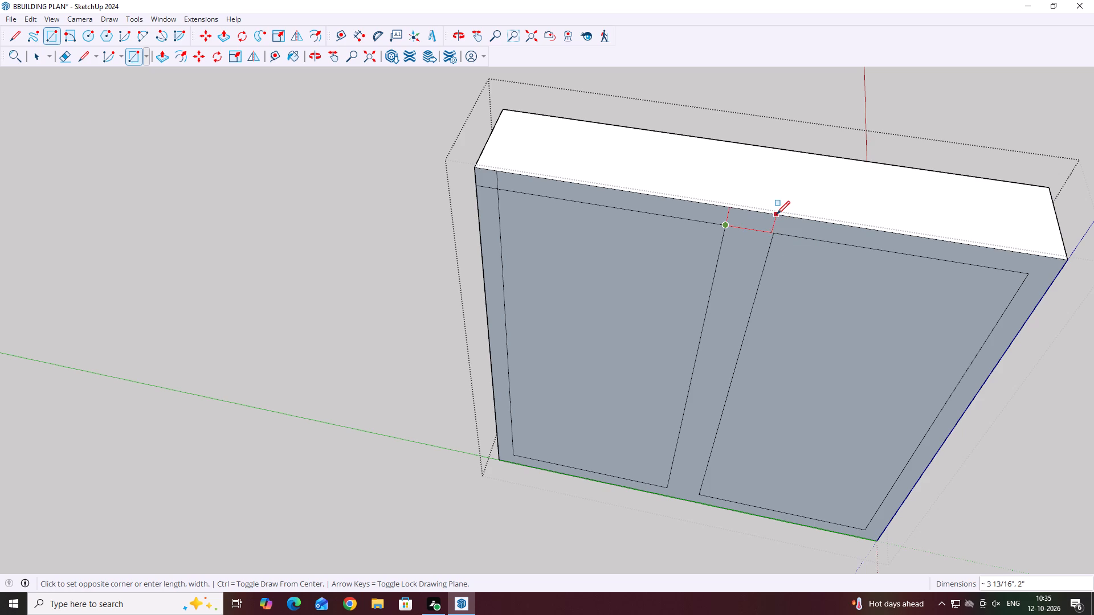
{"action": "left_click", "coordinate": [778, 218]}
{"action": "scroll", "coordinate": [775, 235], "scroll_direction": "up", "scroll_amount": 11}
{"action": "scroll", "coordinate": [398, 227], "scroll_direction": "down", "scroll_amount": 6}
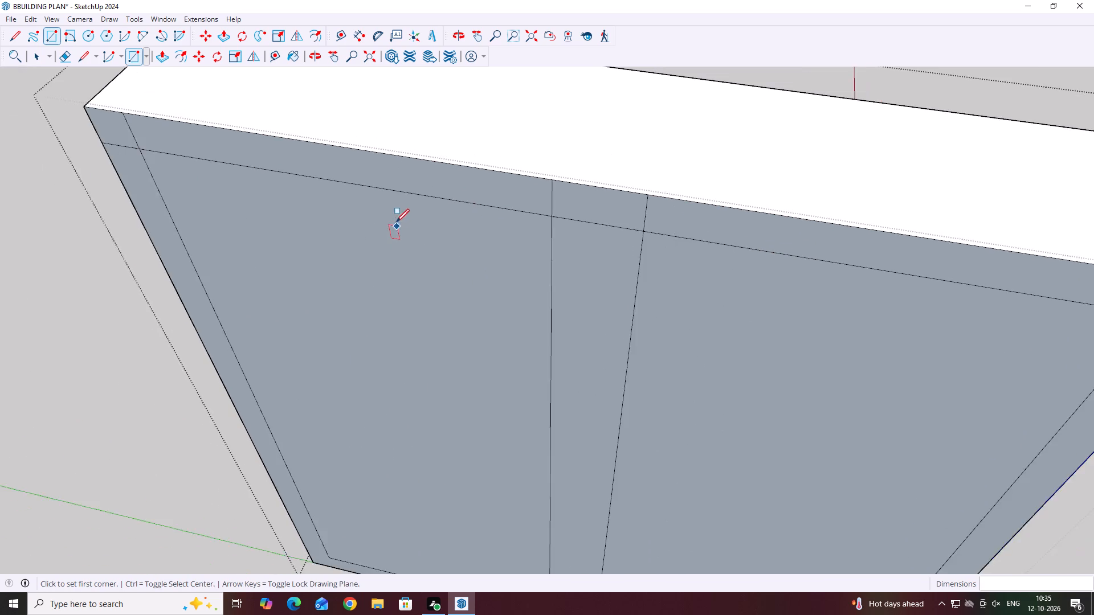
{"action": "scroll", "coordinate": [396, 222], "scroll_direction": "down", "scroll_amount": 10}
{"action": "left_click", "coordinate": [720, 257]}
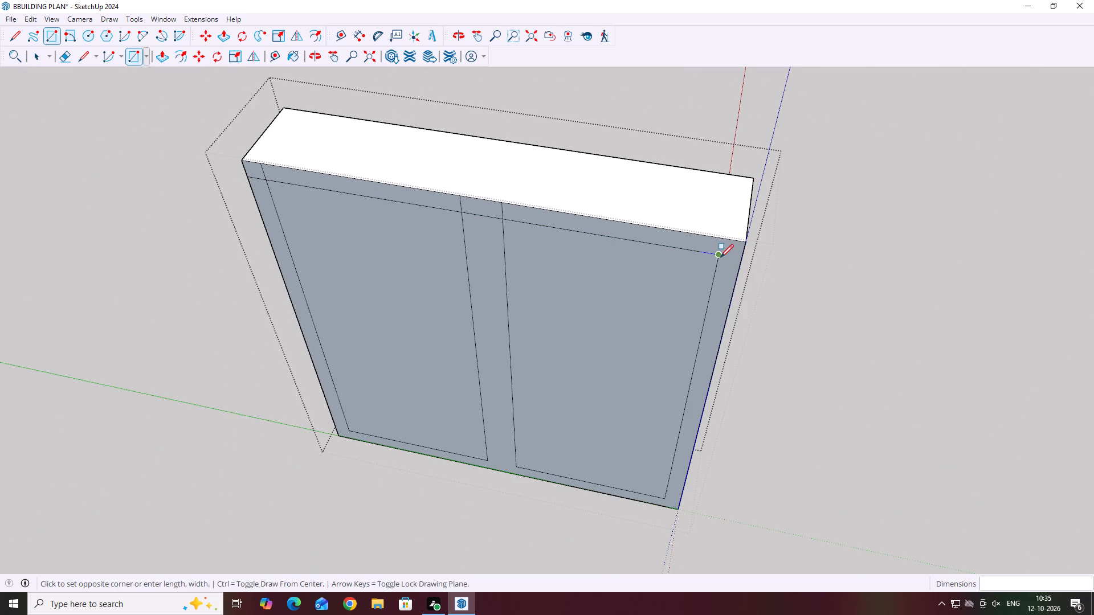
{"action": "left_click", "coordinate": [748, 241]}
{"action": "scroll", "coordinate": [651, 243], "scroll_direction": "down", "scroll_amount": 5}
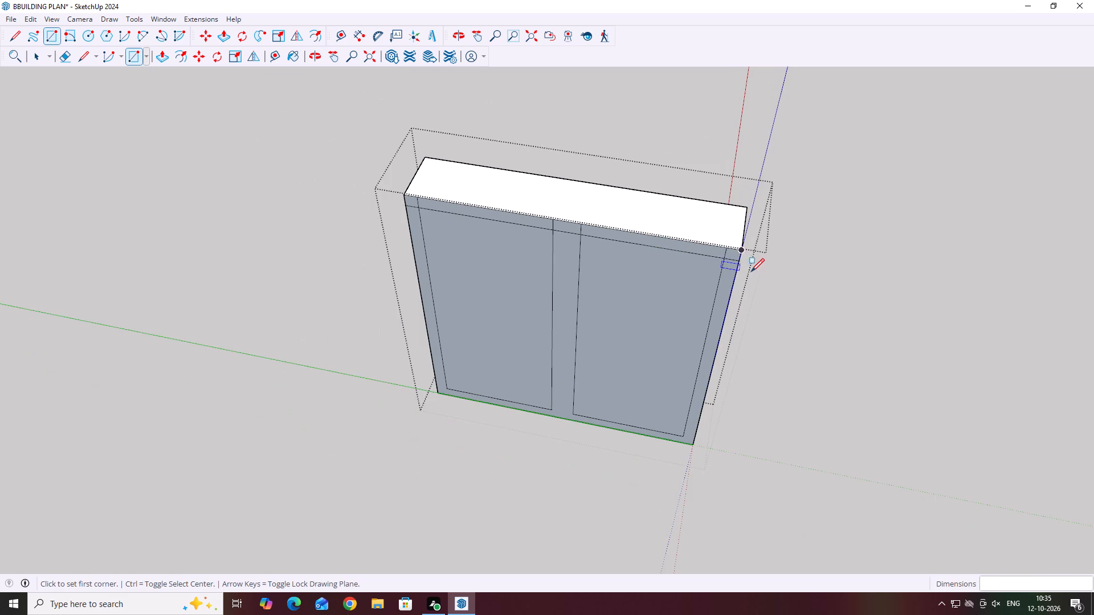
Delete the two large panel faces on the rear to open both bays of the frame.
{"action": "key", "text": "space"}
{"action": "left_click", "coordinate": [657, 273]}
{"action": "key", "text": "Delete"}
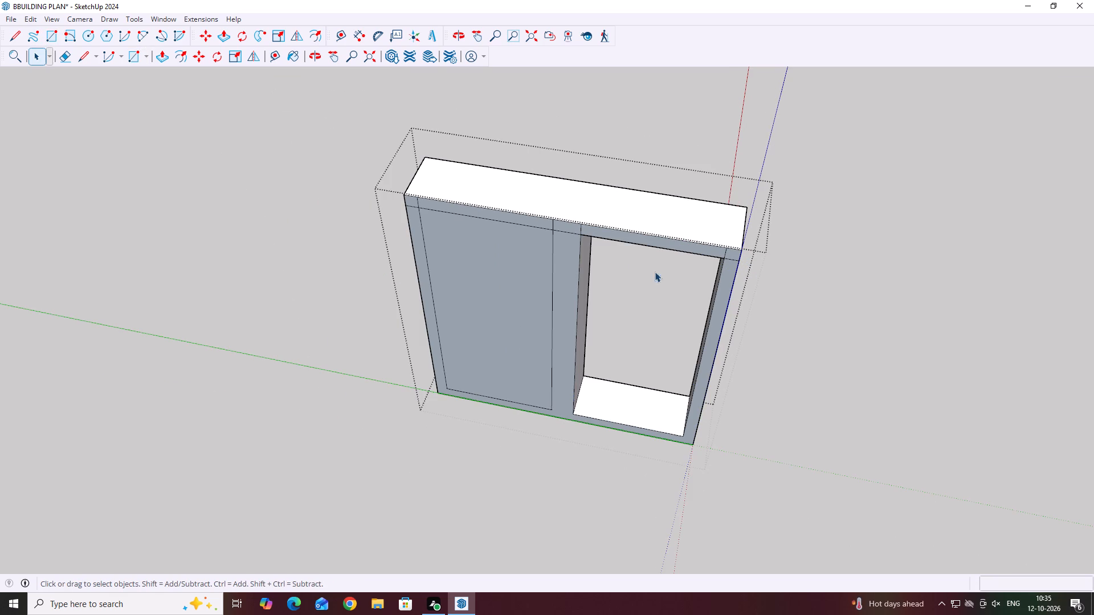
{"action": "left_click", "coordinate": [513, 281]}
{"action": "key", "text": "Delete"}
Reverse the large blue-grey border face on the rear of the frame, including its middle post.
{"action": "middle_click_drag", "start_coordinate": [529, 298], "coordinate": [564, 186]}
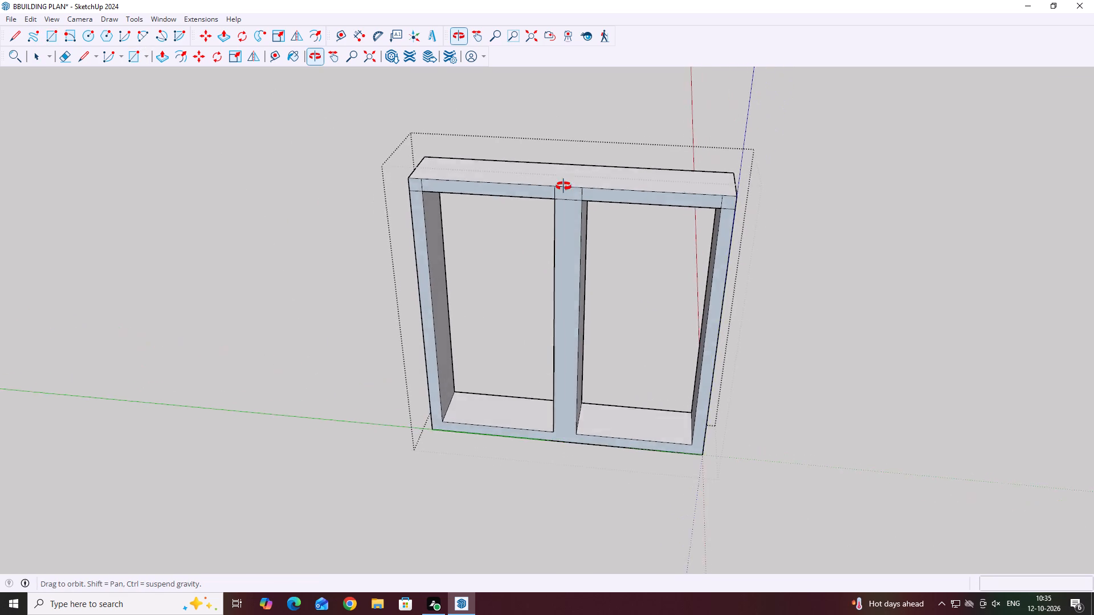
{"action": "middle_click_drag", "start_coordinate": [564, 186], "coordinate": [566, 181]}
{"action": "left_click", "coordinate": [613, 290]}
{"action": "scroll", "coordinate": [573, 198], "scroll_direction": "up", "scroll_amount": 2}
{"action": "left_click", "coordinate": [566, 216]}
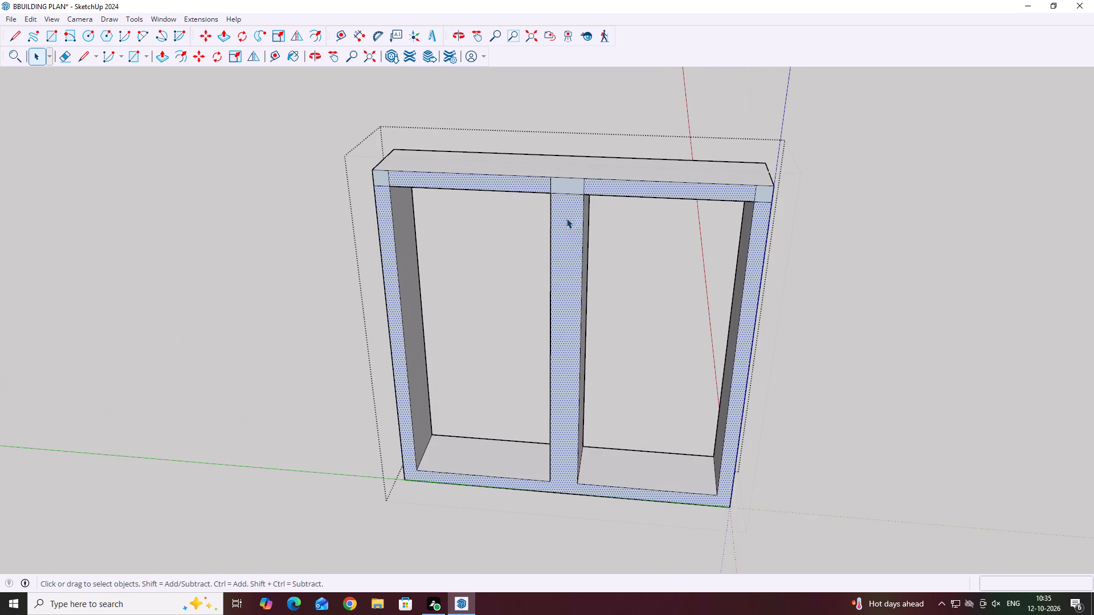
{"action": "right_click", "coordinate": [566, 218]}
{"action": "left_click", "coordinate": [598, 342]}
{"action": "scroll", "coordinate": [601, 321], "scroll_direction": "down", "scroll_amount": 5}
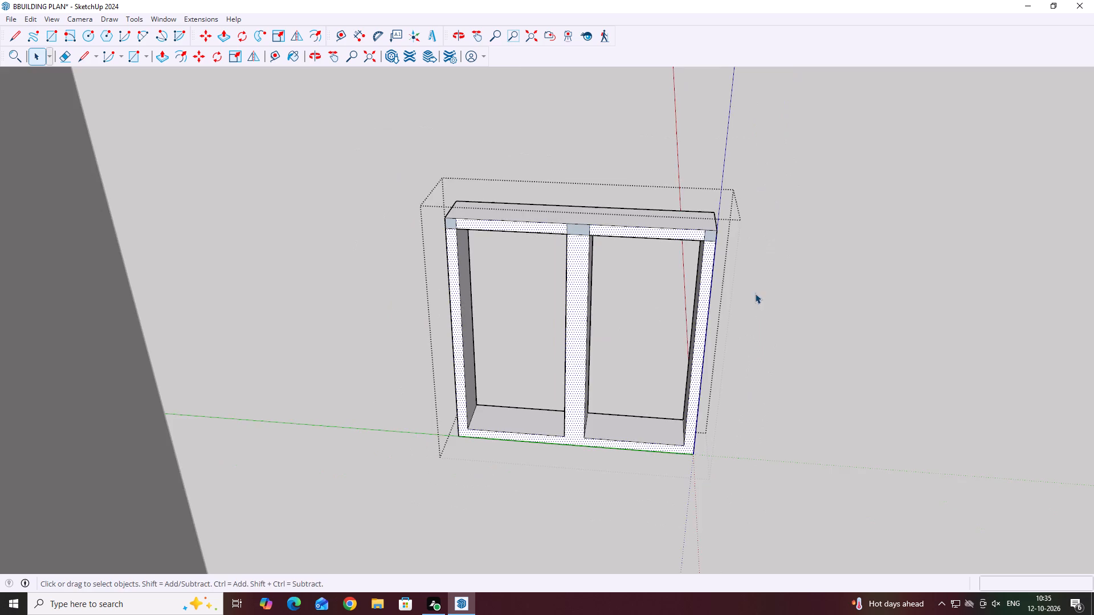
Reverse the small square face at the rear upper corner nearest the blue axis.
{"action": "middle_click_drag", "start_coordinate": [783, 288], "coordinate": [540, 257]}
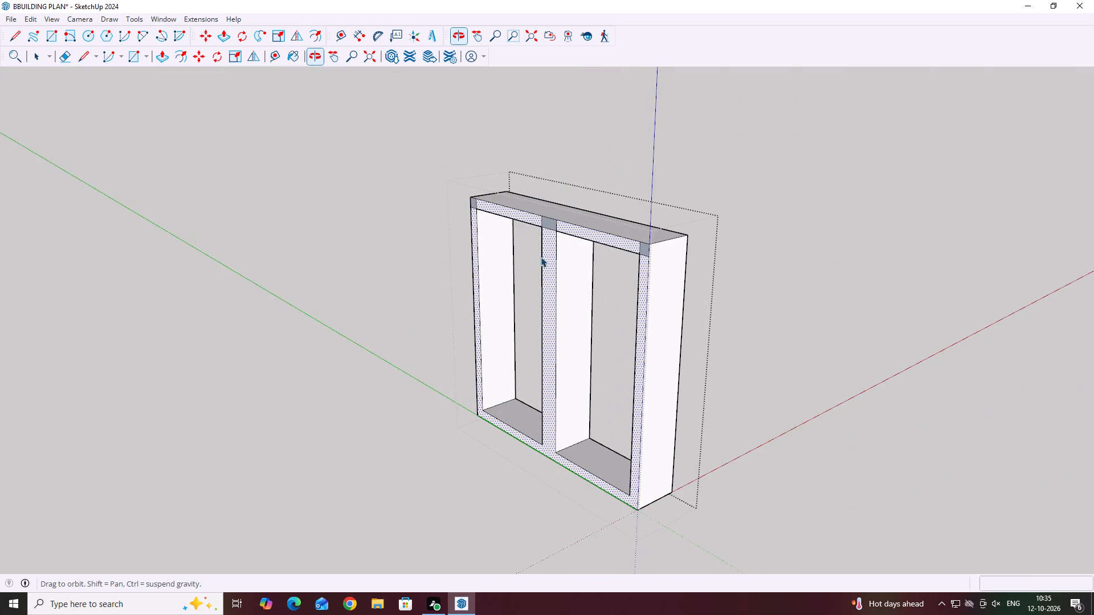
{"action": "middle_click_drag", "start_coordinate": [512, 284], "coordinate": [656, 272]}
{"action": "scroll", "coordinate": [715, 233], "scroll_direction": "up", "scroll_amount": 5}
{"action": "left_click", "coordinate": [683, 231]}
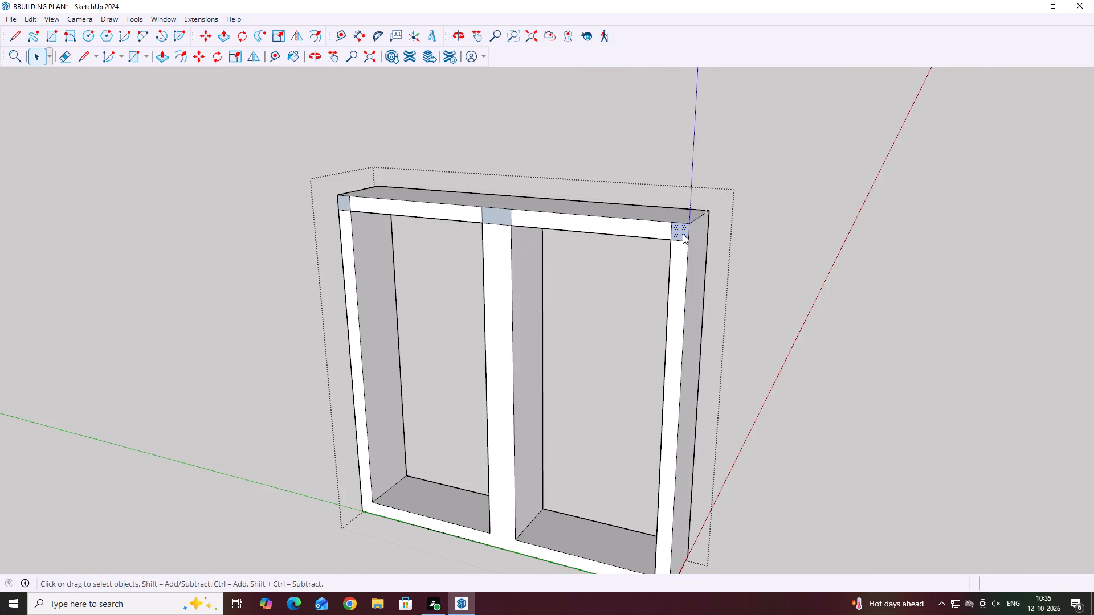
{"action": "right_click", "coordinate": [683, 234]}
{"action": "left_click", "coordinate": [728, 354]}
Reverse the two remaining blue-grey faces on the rear, above the middle post and at the other upper corner.
{"action": "middle_click_drag", "start_coordinate": [545, 190], "coordinate": [768, 223]}
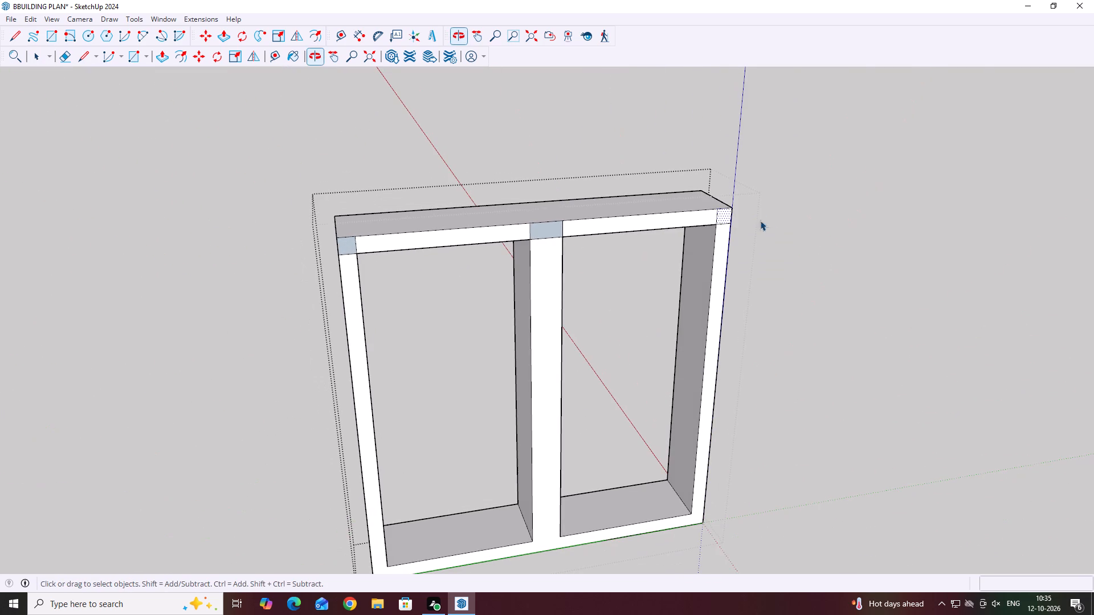
{"action": "scroll", "coordinate": [590, 245], "scroll_direction": "up", "scroll_amount": 5}
{"action": "left_click", "coordinate": [539, 225]}
{"action": "right_click", "coordinate": [542, 226]}
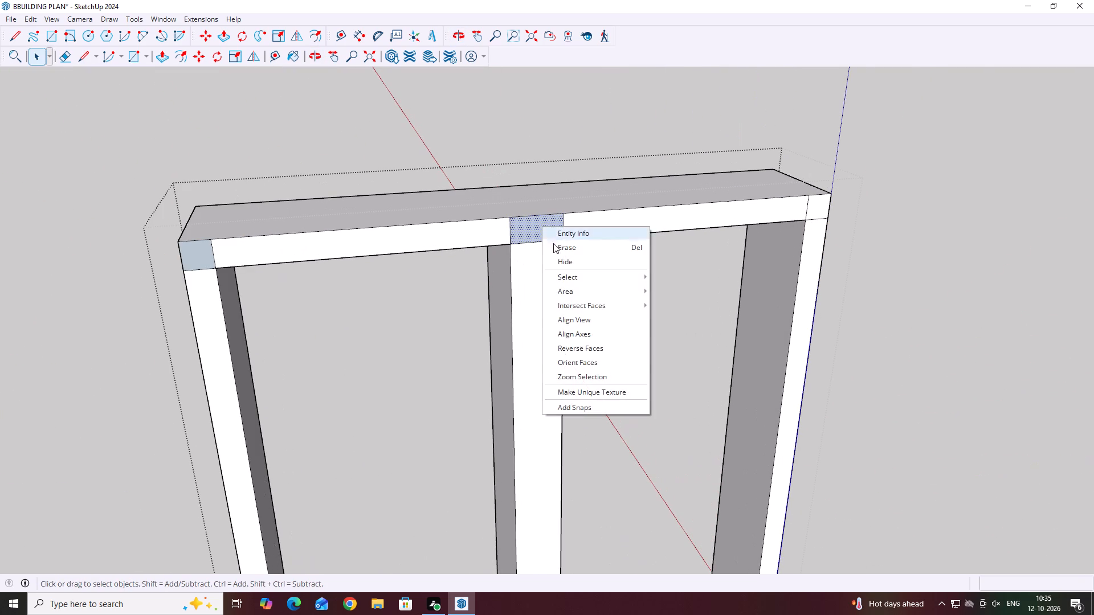
{"action": "left_click", "coordinate": [574, 346]}
{"action": "scroll", "coordinate": [622, 337], "scroll_direction": "down", "scroll_amount": 5}
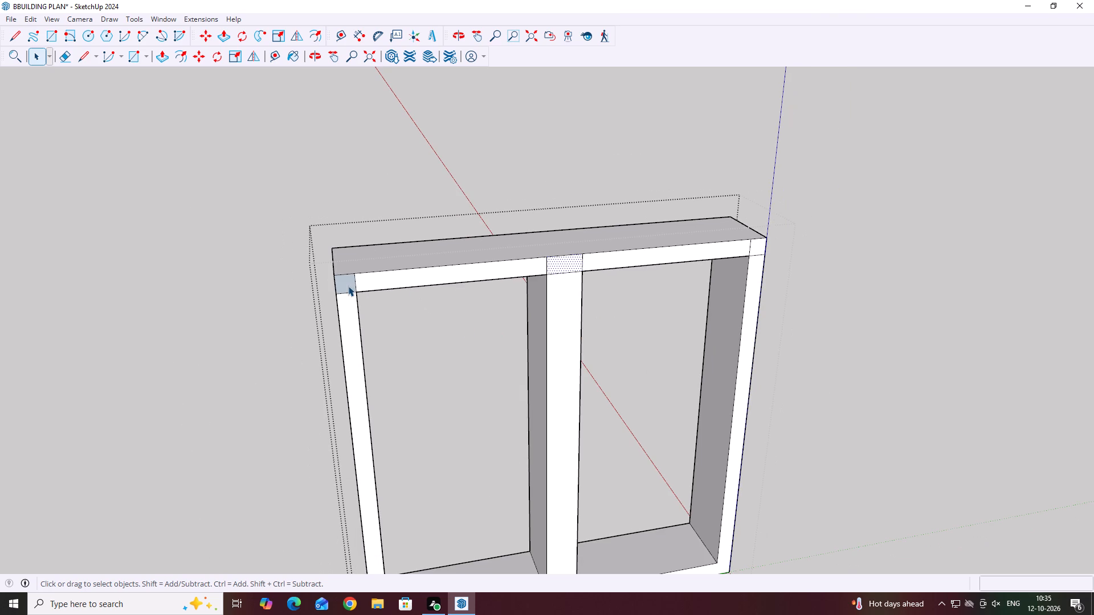
{"action": "left_click", "coordinate": [348, 286]}
{"action": "right_click", "coordinate": [431, 340]}
{"action": "left_click", "coordinate": [456, 411]}
{"action": "left_click", "coordinate": [350, 284]}
{"action": "right_click", "coordinate": [349, 284]}
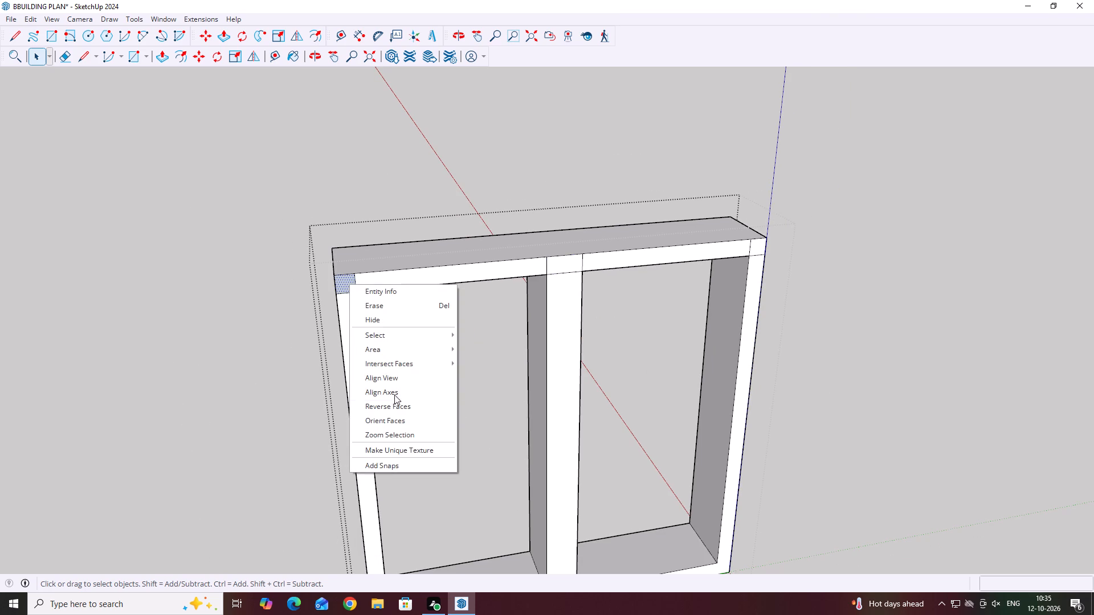
{"action": "left_click", "coordinate": [405, 408]}
Examine the building together with the window frame beside it, from several sides and from above.
{"action": "scroll", "coordinate": [456, 388], "scroll_direction": "down", "scroll_amount": 6}
{"action": "middle_click_drag", "start_coordinate": [589, 371], "coordinate": [522, 365]}
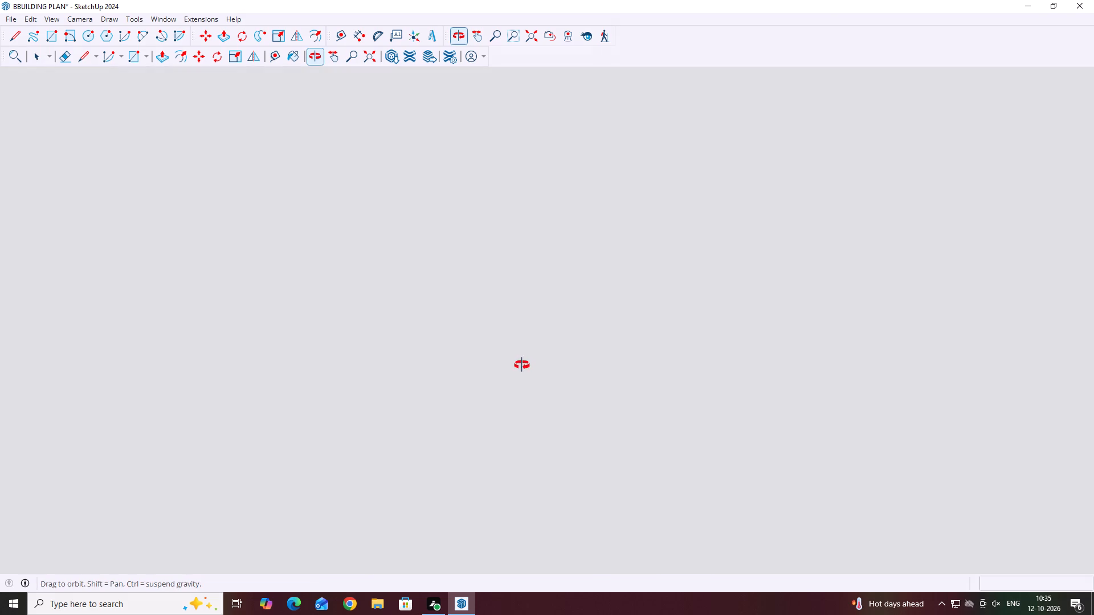
{"action": "middle_click_drag", "start_coordinate": [522, 365], "coordinate": [519, 363]}
{"action": "scroll", "coordinate": [519, 363], "scroll_direction": "down", "scroll_amount": 20}
{"action": "scroll", "coordinate": [519, 363], "scroll_direction": "down", "scroll_amount": 20}
{"action": "scroll", "coordinate": [519, 363], "scroll_direction": "down", "scroll_amount": 7}
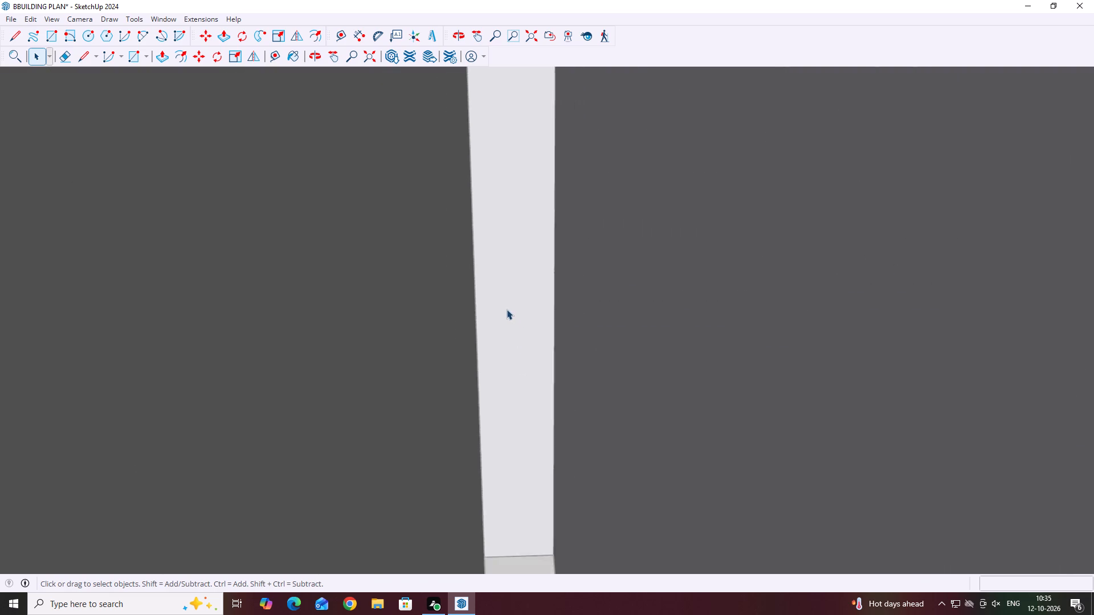
{"action": "scroll", "coordinate": [507, 309], "scroll_direction": "down", "scroll_amount": 20}
{"action": "scroll", "coordinate": [507, 309], "scroll_direction": "down", "scroll_amount": 15}
{"action": "middle_click_drag", "start_coordinate": [635, 304], "coordinate": [538, 307]}
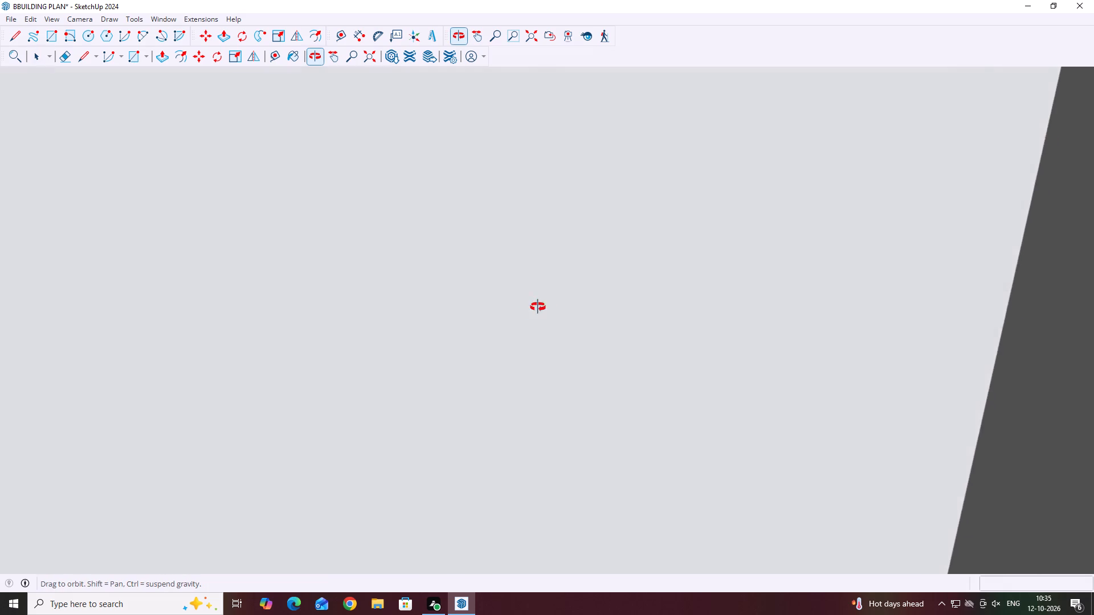
{"action": "middle_click_drag", "start_coordinate": [538, 307], "coordinate": [454, 335]}
{"action": "scroll", "coordinate": [456, 334], "scroll_direction": "down", "scroll_amount": 20}
{"action": "scroll", "coordinate": [456, 334], "scroll_direction": "down", "scroll_amount": 13}
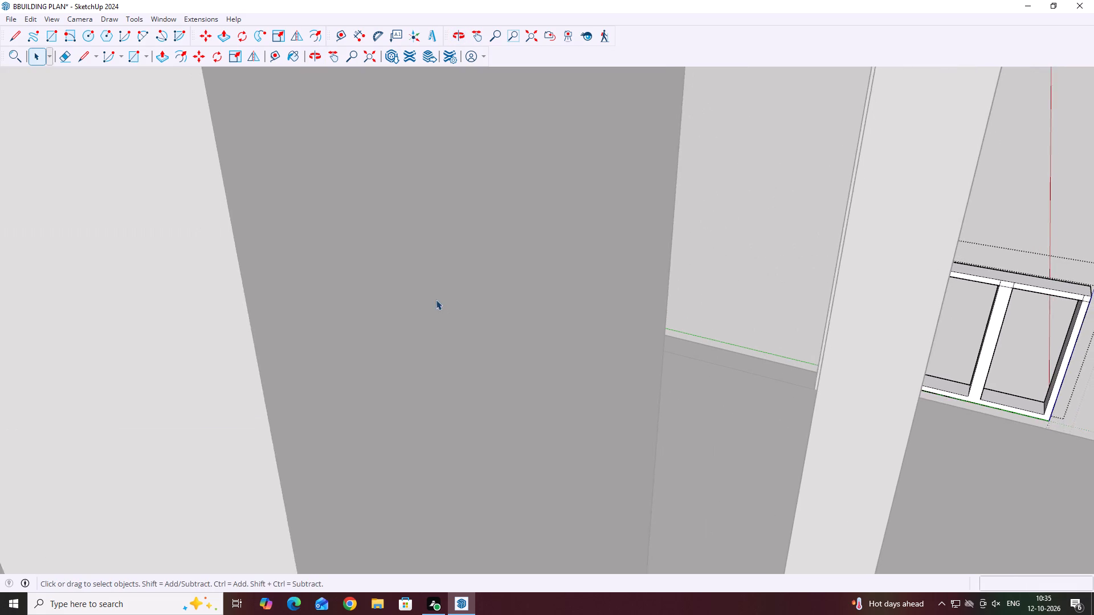
{"action": "scroll", "coordinate": [436, 300], "scroll_direction": "down", "scroll_amount": 20}
{"action": "middle_click", "coordinate": [377, 253]}
{"action": "middle_click_drag", "start_coordinate": [962, 386], "coordinate": [721, 309]}
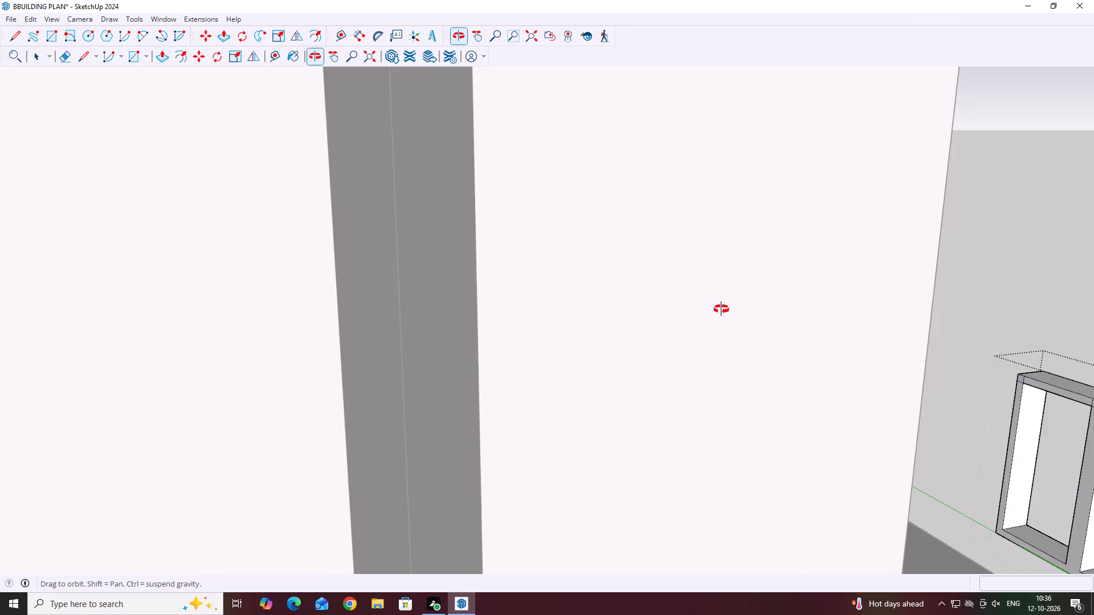
{"action": "middle_click_drag", "start_coordinate": [721, 309], "coordinate": [460, 231]}
{"action": "scroll", "coordinate": [517, 239], "scroll_direction": "down", "scroll_amount": 10}
{"action": "middle_click_drag", "start_coordinate": [777, 310], "coordinate": [635, 383]}
{"action": "scroll", "coordinate": [600, 339], "scroll_direction": "down", "scroll_amount": 3}
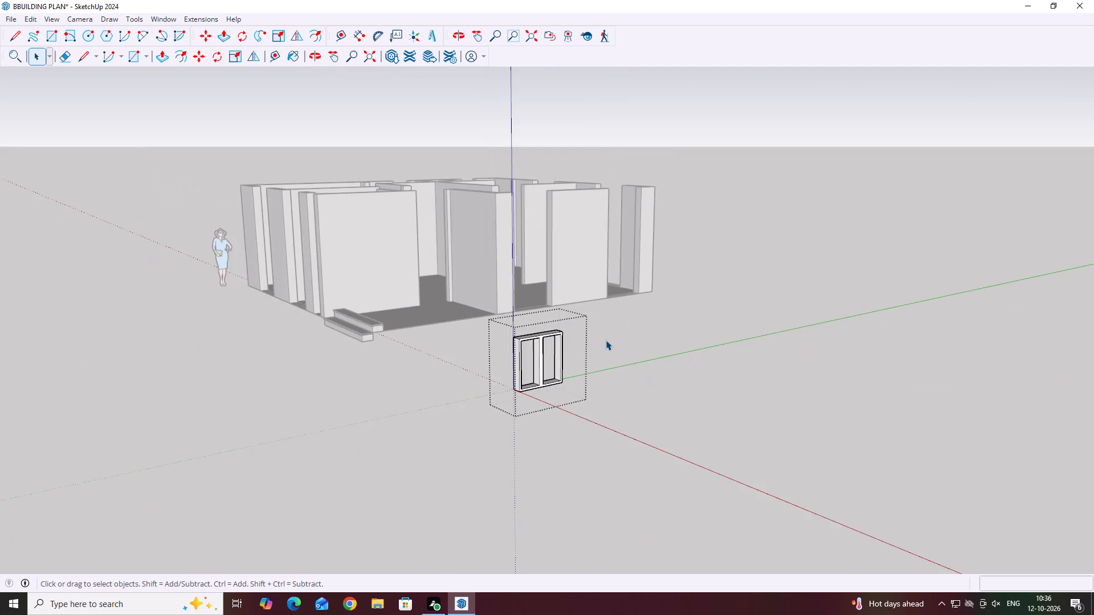
{"action": "middle_click_drag", "start_coordinate": [670, 349], "coordinate": [561, 384]}
{"action": "scroll", "coordinate": [532, 387], "scroll_direction": "up", "scroll_amount": 8}
{"action": "middle_click_drag", "start_coordinate": [441, 366], "coordinate": [595, 390]}
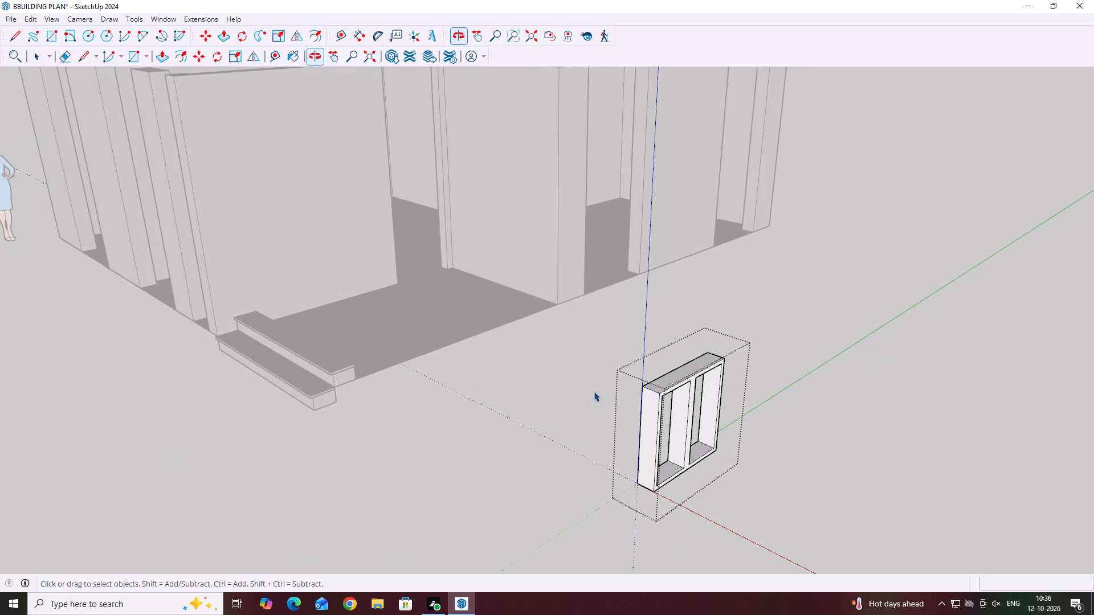
{"action": "scroll", "coordinate": [592, 391], "scroll_direction": "up", "scroll_amount": 2}
{"action": "middle_click_drag", "start_coordinate": [594, 394], "coordinate": [704, 445]}
{"action": "scroll", "coordinate": [805, 440], "scroll_direction": "up", "scroll_amount": 3}
{"action": "scroll", "coordinate": [403, 261], "scroll_direction": "down", "scroll_amount": 9}
{"action": "middle_click_drag", "start_coordinate": [372, 300], "coordinate": [584, 370]}
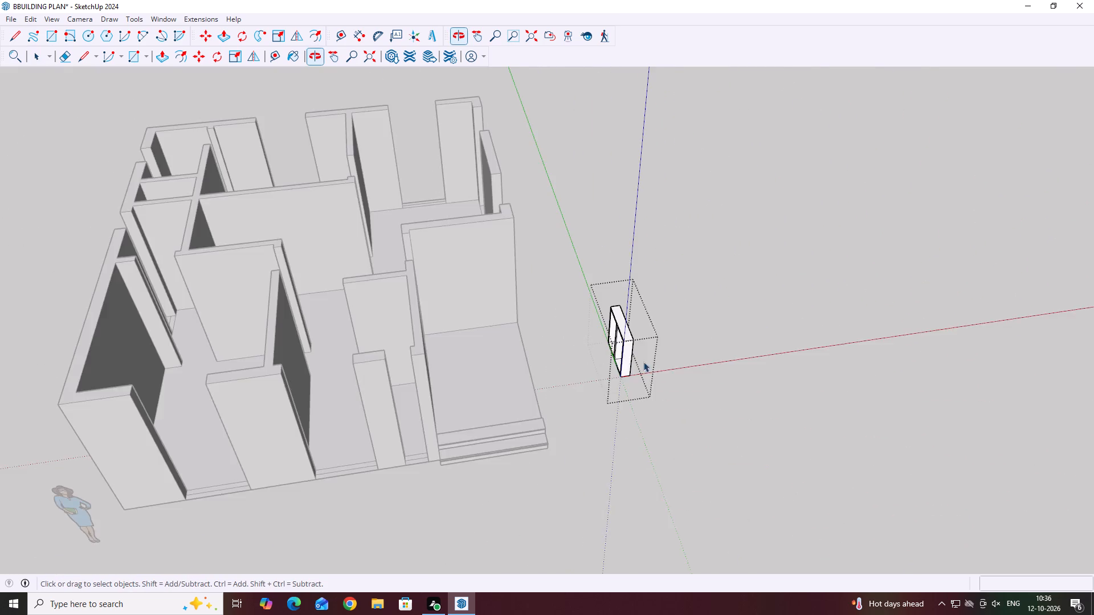
Delete the two short lines bounding the corner square at the rear upper corner nearest the blue axis.
{"action": "scroll", "coordinate": [627, 349], "scroll_direction": "up", "scroll_amount": 8}
{"action": "middle_click_drag", "start_coordinate": [646, 346], "coordinate": [773, 383]}
{"action": "scroll", "coordinate": [788, 356], "scroll_direction": "up", "scroll_amount": 3}
{"action": "middle_click_drag", "start_coordinate": [651, 328], "coordinate": [701, 321]}
{"action": "scroll", "coordinate": [700, 304], "scroll_direction": "up", "scroll_amount": 19}
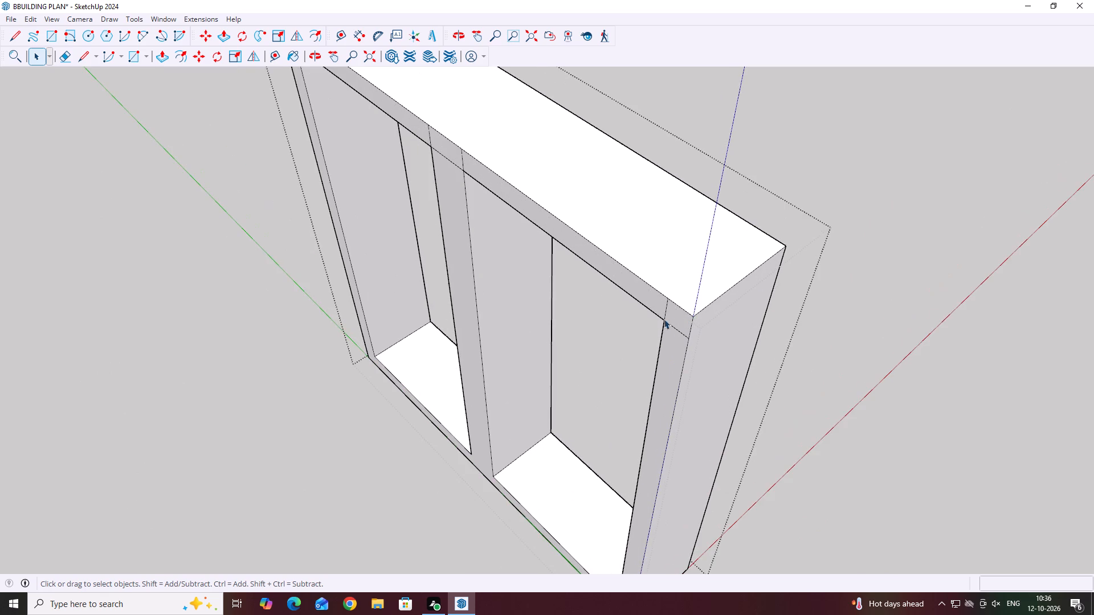
{"action": "middle_click_drag", "start_coordinate": [717, 306], "coordinate": [767, 289]}
{"action": "scroll", "coordinate": [701, 284], "scroll_direction": "up", "scroll_amount": 5}
{"action": "left_click", "coordinate": [686, 290]}
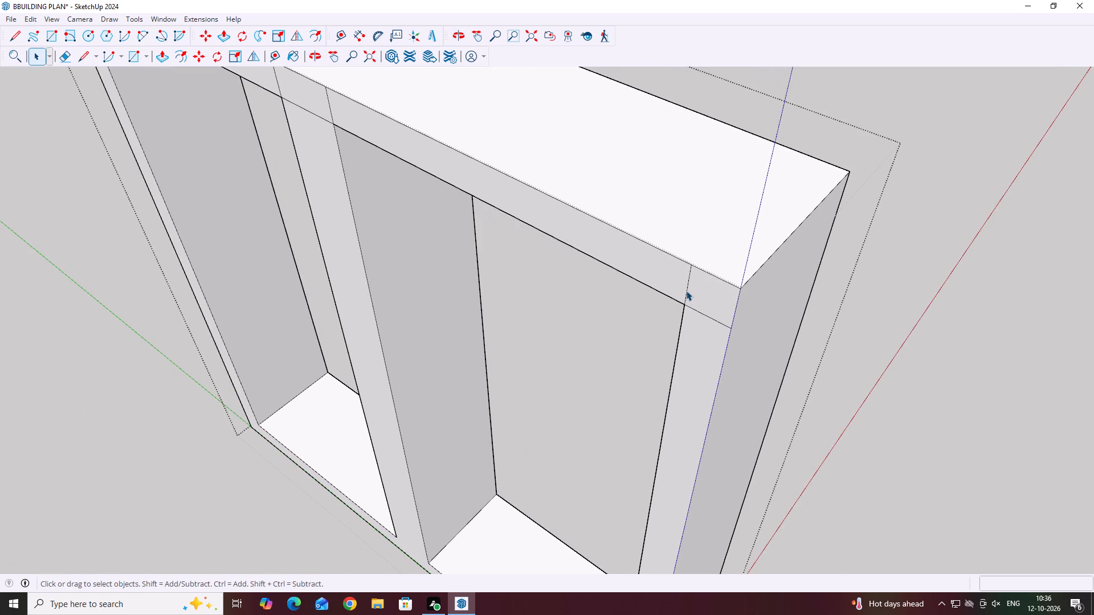
{"action": "key", "text": "Delete"}
{"action": "left_click", "coordinate": [712, 317]}
{"action": "key", "text": "Delete"}
Delete the three lines separating the top of the middle post from the rear top border.
{"action": "middle_click_drag", "start_coordinate": [451, 236], "coordinate": [668, 236]}
{"action": "scroll", "coordinate": [661, 234], "scroll_direction": "down", "scroll_amount": 10}
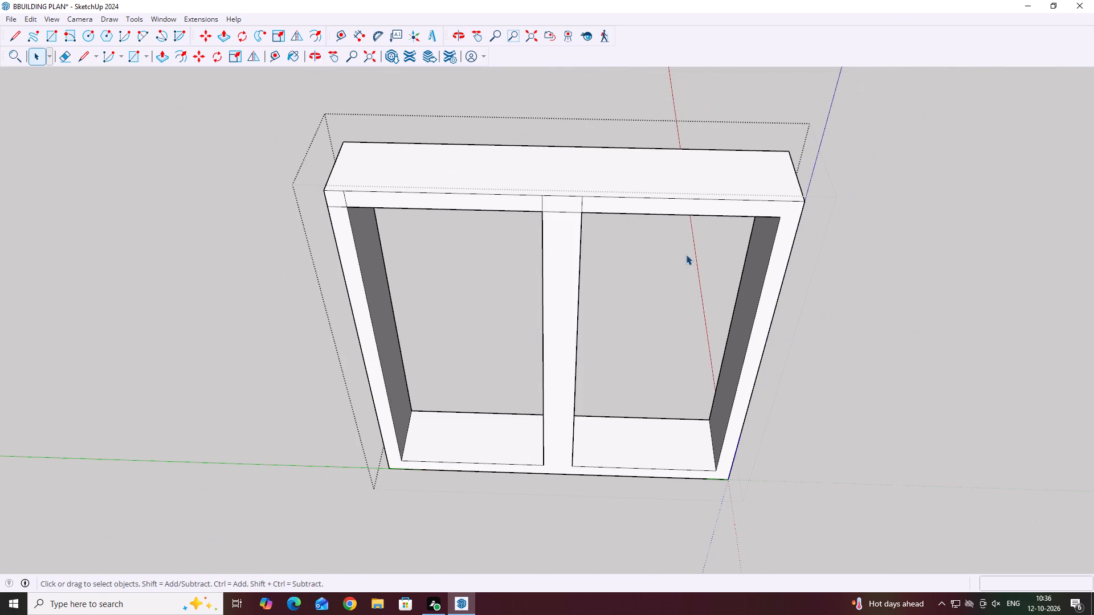
{"action": "scroll", "coordinate": [556, 207], "scroll_direction": "up", "scroll_amount": 5}
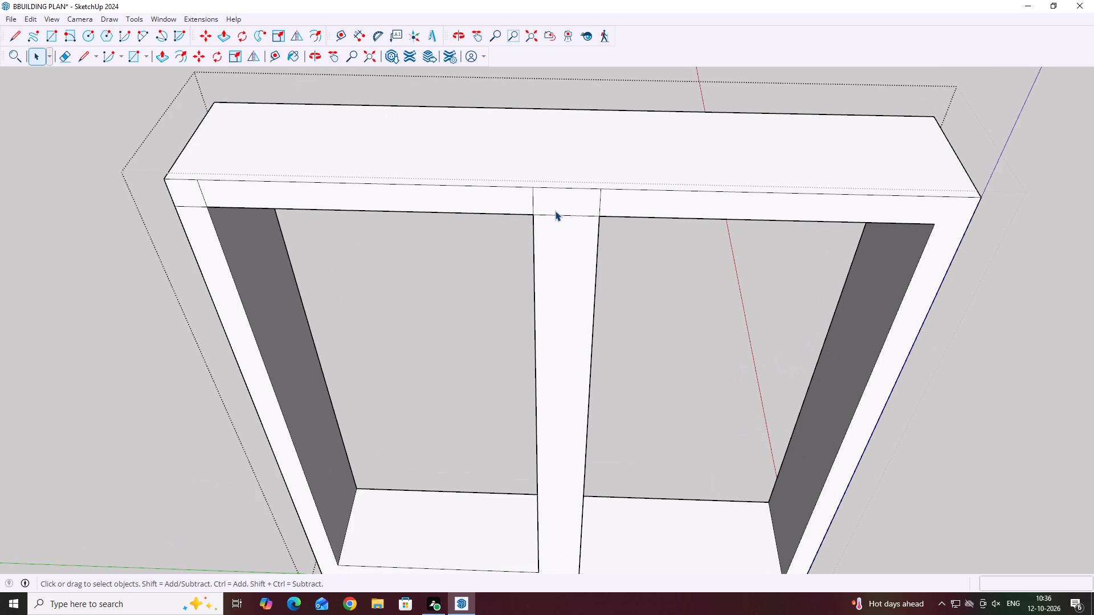
{"action": "left_click", "coordinate": [555, 214]}
{"action": "key", "text": "Delete"}
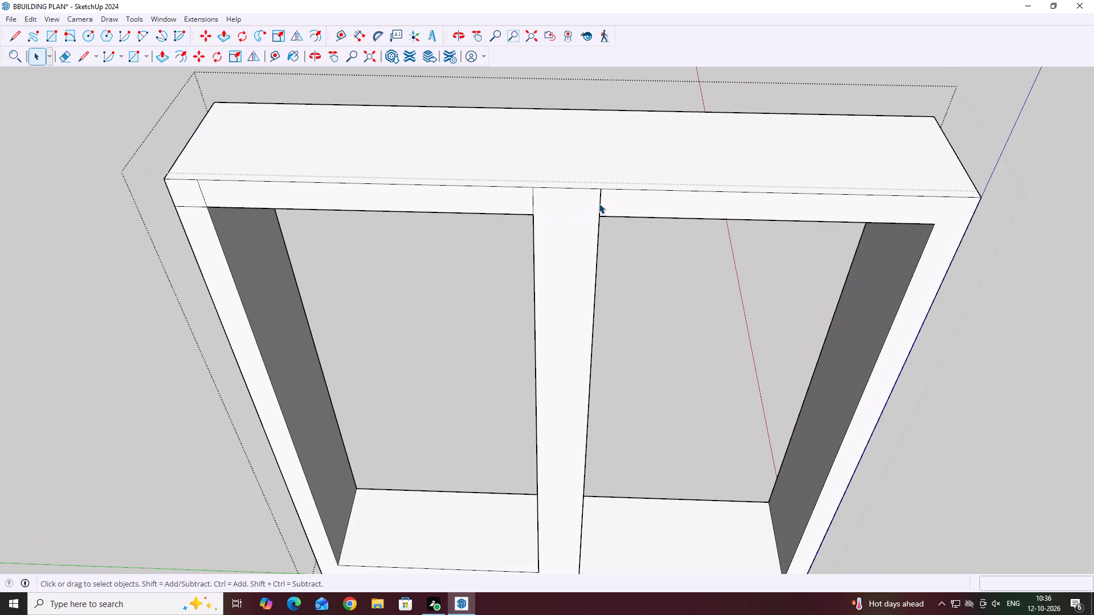
{"action": "left_click", "coordinate": [599, 203]}
{"action": "key", "text": "Delete"}
{"action": "left_click", "coordinate": [532, 199]}
{"action": "key", "text": "Delete"}
Delete the two short lines bounding the square at the other rear upper corner.
{"action": "left_click", "coordinate": [202, 196]}
{"action": "key", "text": "Delete"}
{"action": "left_click", "coordinate": [199, 204]}
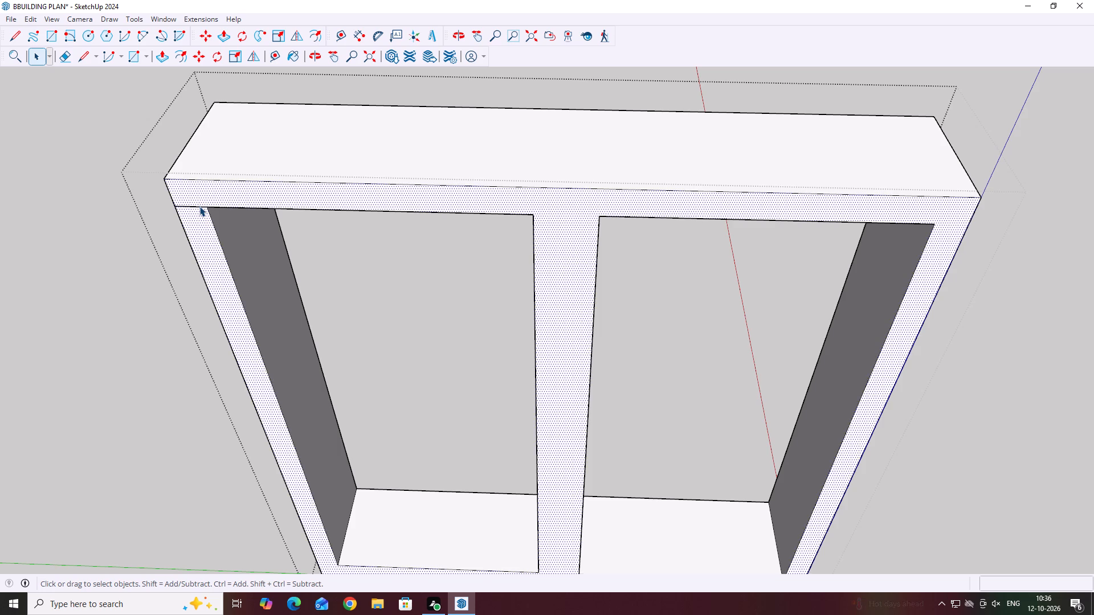
{"action": "left_click", "coordinate": [199, 206]}
{"action": "key", "text": "Delete"}
Examine the cleaned two-bay frame from its rear around the side to its front.
{"action": "scroll", "coordinate": [241, 220], "scroll_direction": "down", "scroll_amount": 9}
{"action": "middle_click_drag", "start_coordinate": [709, 304], "coordinate": [521, 277]}
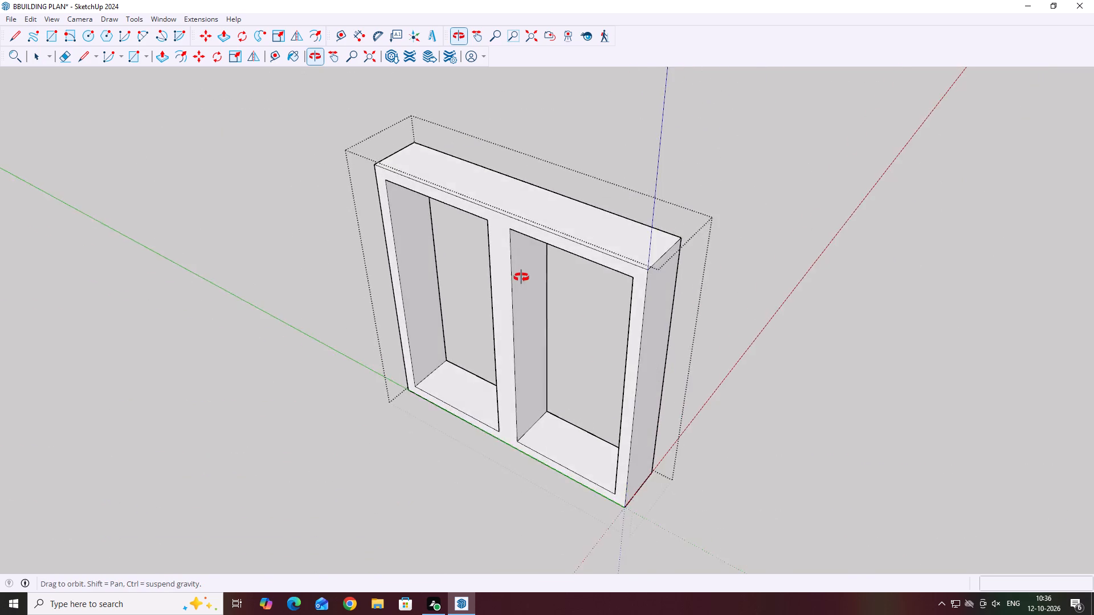
{"action": "middle_click_drag", "start_coordinate": [521, 277], "coordinate": [371, 254]}
{"action": "middle_click_drag", "start_coordinate": [607, 279], "coordinate": [467, 282]}
{"action": "scroll", "coordinate": [475, 281], "scroll_direction": "down", "scroll_amount": 1}
{"action": "middle_click_drag", "start_coordinate": [635, 277], "coordinate": [435, 266]}
{"action": "middle_click_drag", "start_coordinate": [579, 284], "coordinate": [378, 227]}
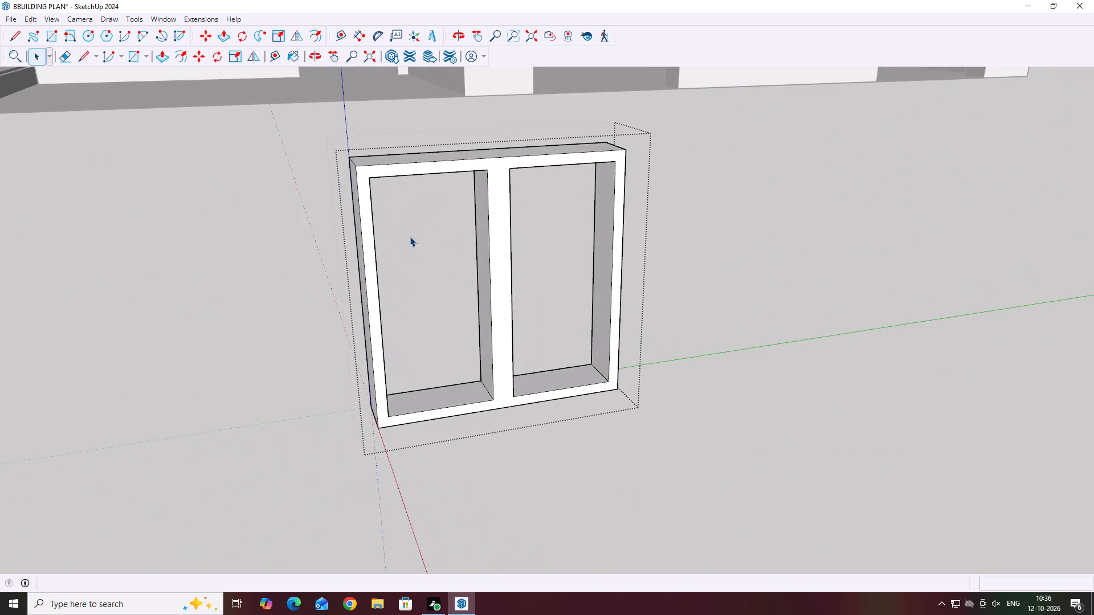
Draw a rectangular pane face filling the bay nearest the blue axis, halfway through the frame's 9" depth.
{"action": "middle_click_drag", "start_coordinate": [599, 282], "coordinate": [565, 285]}
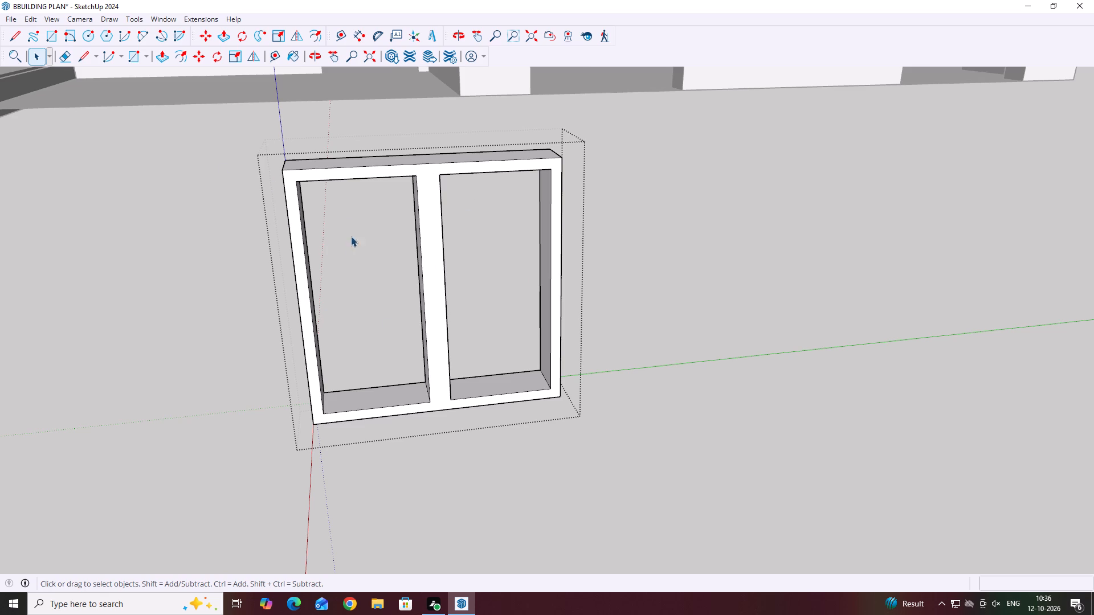
{"action": "middle_click_drag", "start_coordinate": [340, 190], "coordinate": [284, 76]}
{"action": "middle_click_drag", "start_coordinate": [285, 212], "coordinate": [307, 315]}
{"action": "scroll", "coordinate": [291, 294], "scroll_direction": "up", "scroll_amount": 1}
{"action": "middle_click_drag", "start_coordinate": [394, 323], "coordinate": [368, 242]}
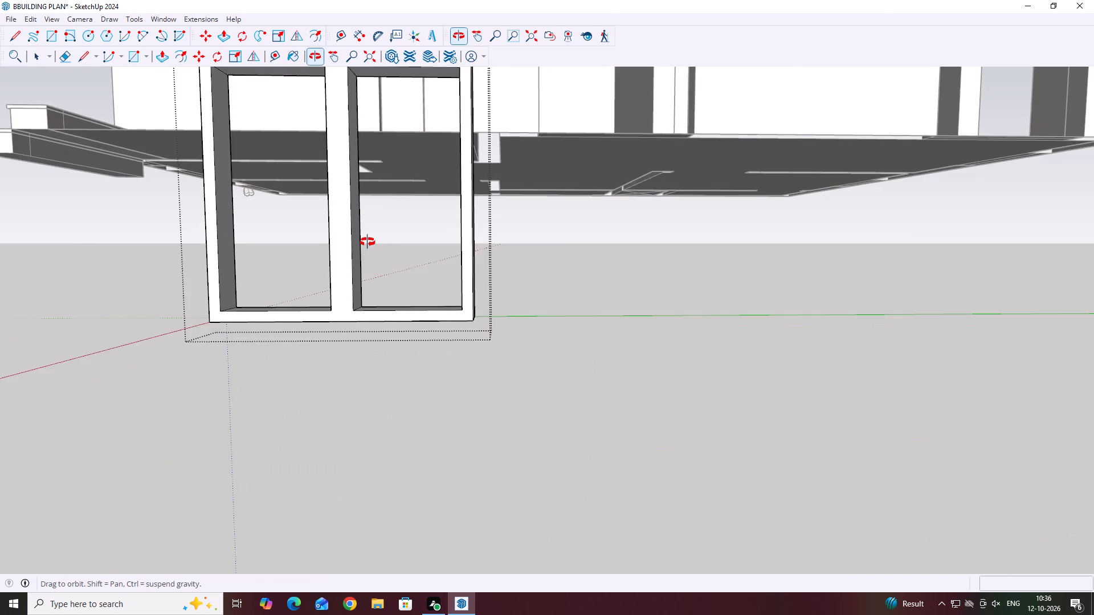
{"action": "middle_click_drag", "start_coordinate": [368, 242], "coordinate": [368, 236]}
{"action": "key", "text": "r"}
{"action": "middle_click_drag", "start_coordinate": [247, 255], "coordinate": [236, 330]}
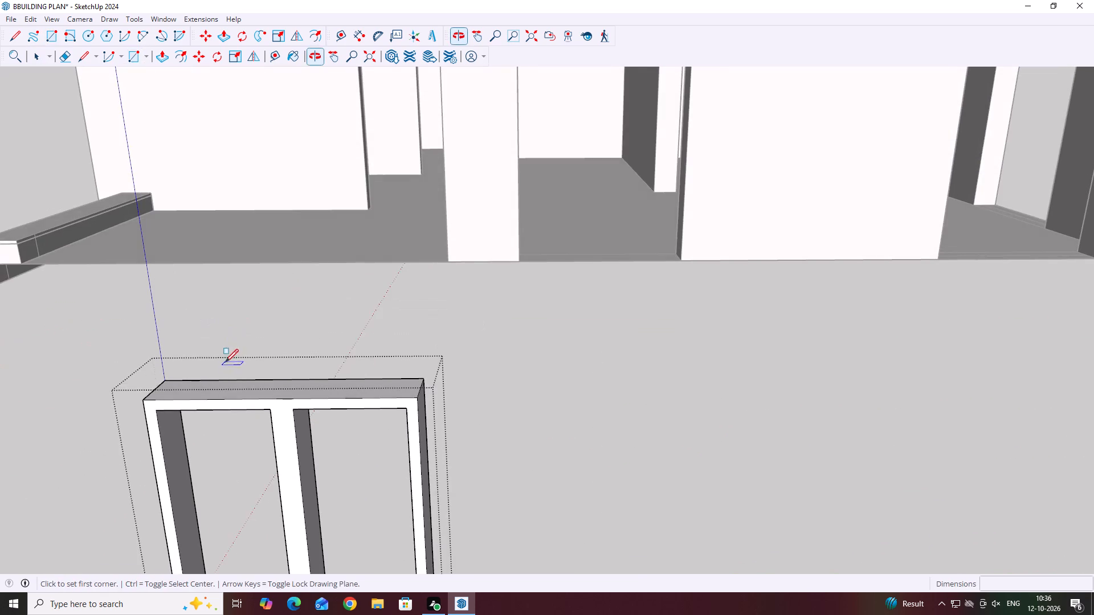
{"action": "scroll", "coordinate": [340, 282], "scroll_direction": "down", "scroll_amount": 8}
{"action": "scroll", "coordinate": [267, 423], "scroll_direction": "up", "scroll_amount": 10}
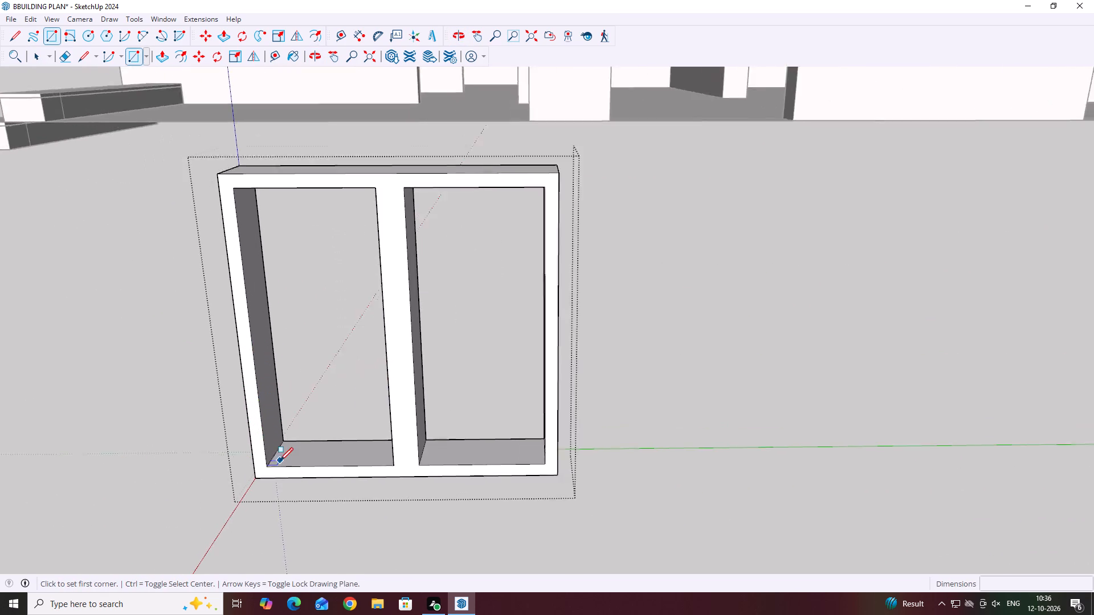
{"action": "scroll", "coordinate": [280, 461], "scroll_direction": "up", "scroll_amount": 2}
{"action": "left_click", "coordinate": [275, 450]}
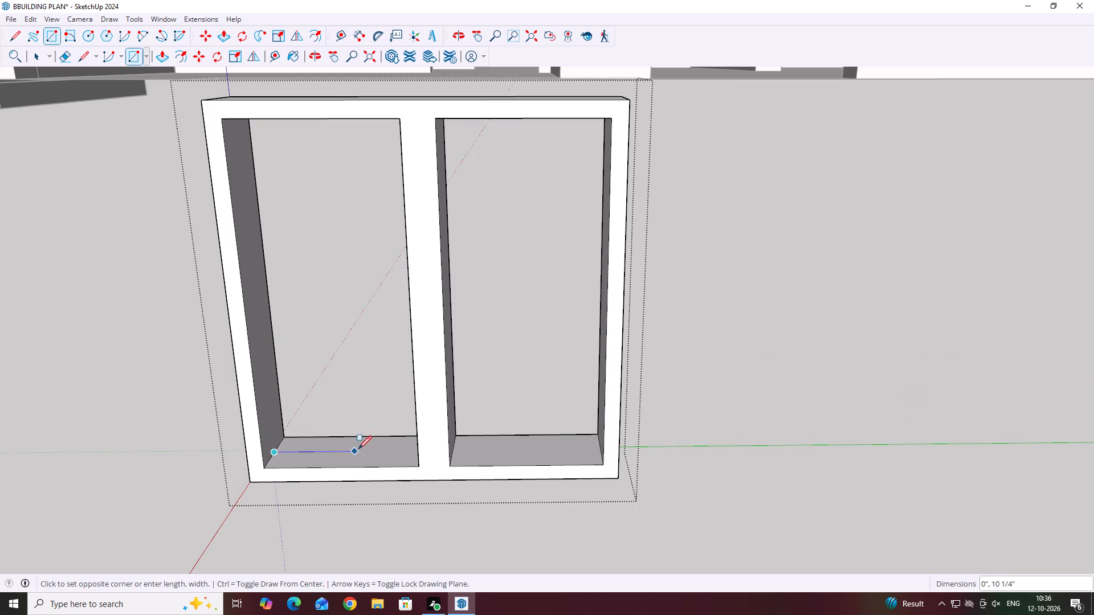
{"action": "scroll", "coordinate": [361, 449], "scroll_direction": "down", "scroll_amount": 11}
{"action": "scroll", "coordinate": [382, 451], "scroll_direction": "up", "scroll_amount": 1}
{"action": "middle_click_drag", "start_coordinate": [375, 449], "coordinate": [477, 522]}
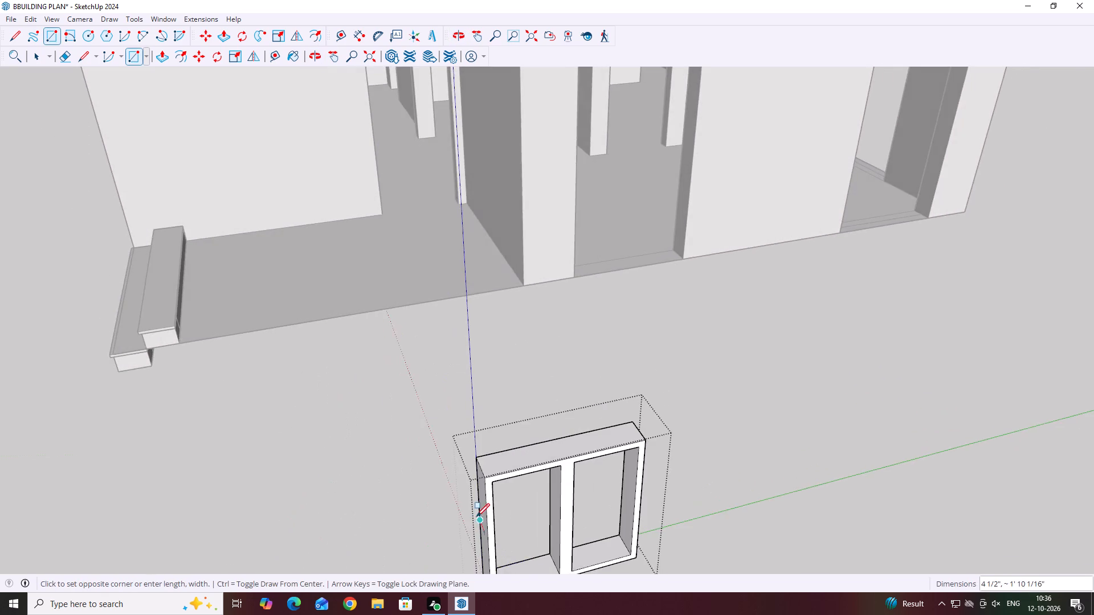
{"action": "scroll", "coordinate": [476, 492], "scroll_direction": "up", "scroll_amount": 4}
{"action": "scroll", "coordinate": [608, 494], "scroll_direction": "up", "scroll_amount": 15}
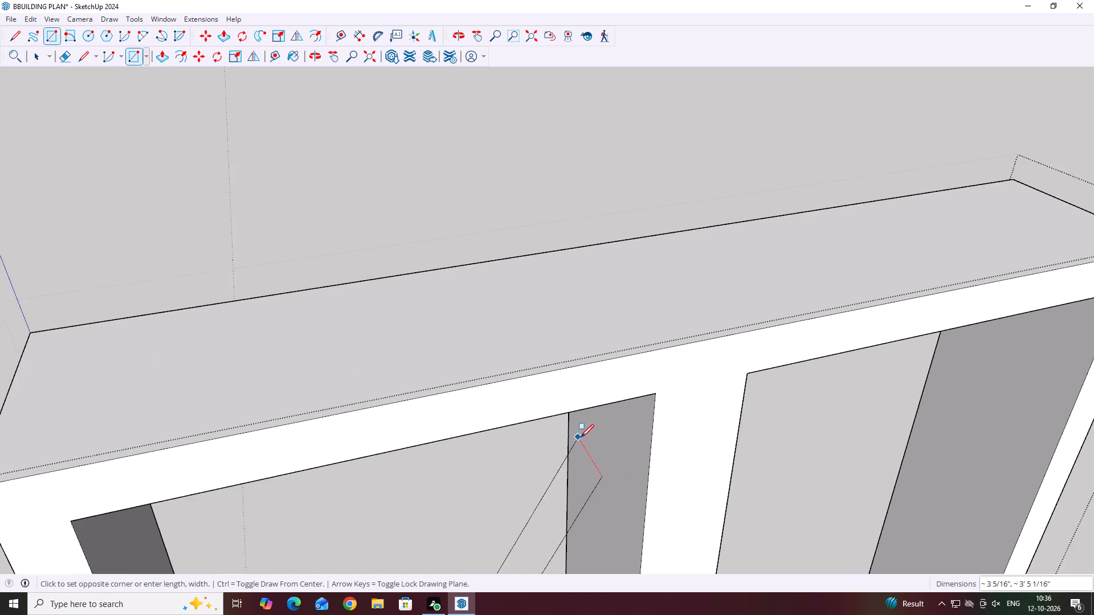
{"action": "middle_click_drag", "start_coordinate": [593, 433], "coordinate": [638, 391]}
{"action": "middle_click_drag", "start_coordinate": [627, 396], "coordinate": [622, 266]}
{"action": "middle_click_drag", "start_coordinate": [558, 346], "coordinate": [752, 247]}
{"action": "scroll", "coordinate": [564, 346], "scroll_direction": "up", "scroll_amount": 1}
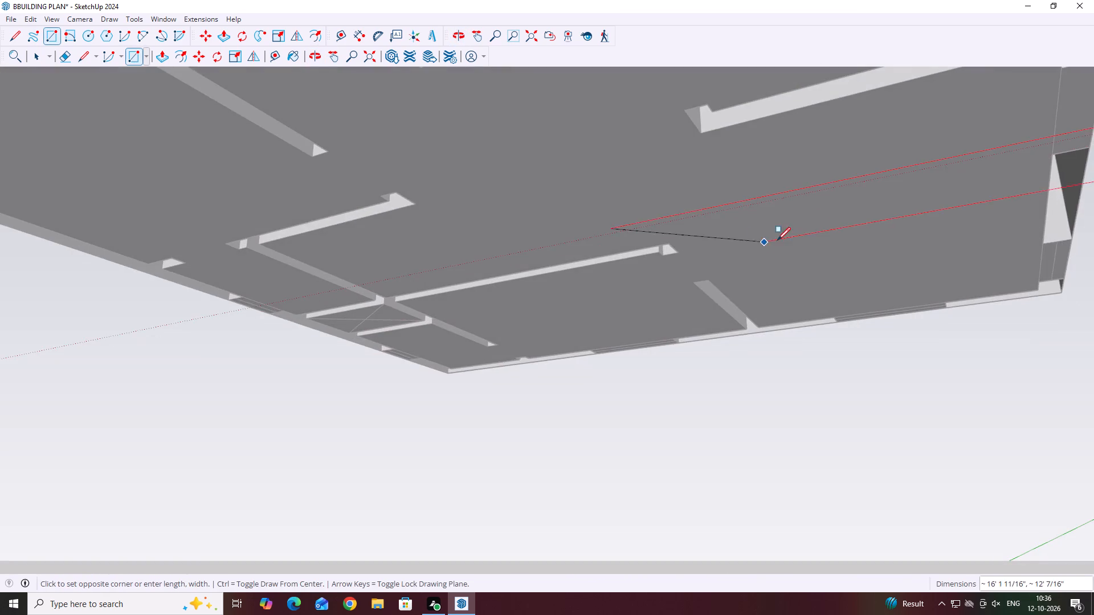
{"action": "scroll", "coordinate": [764, 265], "scroll_direction": "down", "scroll_amount": 14}
{"action": "middle_click_drag", "start_coordinate": [886, 258], "coordinate": [811, 376]}
{"action": "scroll", "coordinate": [878, 330], "scroll_direction": "up", "scroll_amount": 8}
{"action": "scroll", "coordinate": [877, 241], "scroll_direction": "up", "scroll_amount": 6}
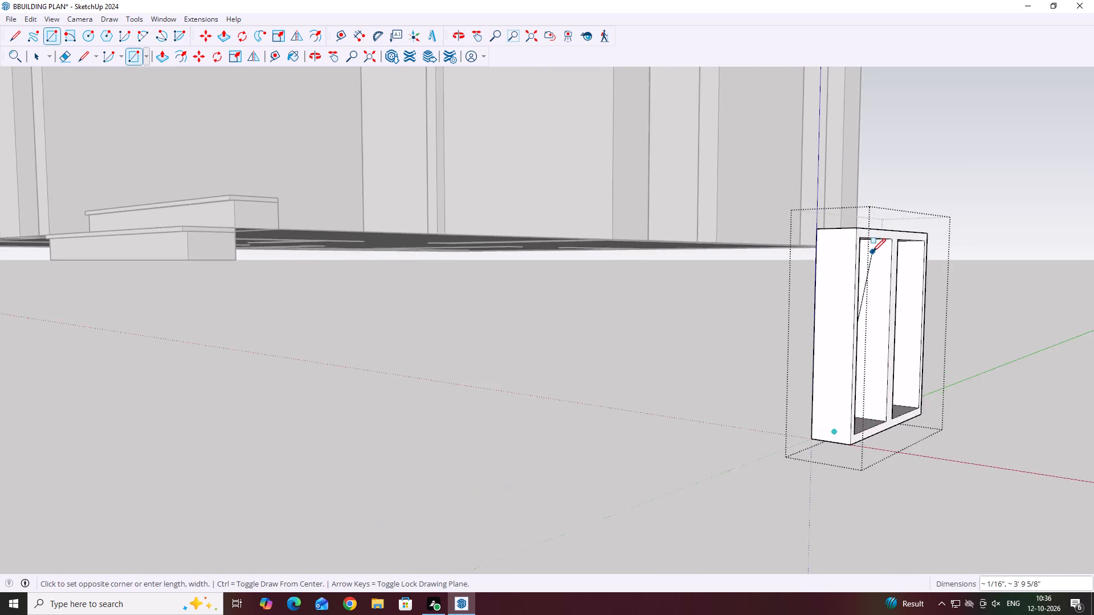
{"action": "scroll", "coordinate": [872, 252], "scroll_direction": "up", "scroll_amount": 18}
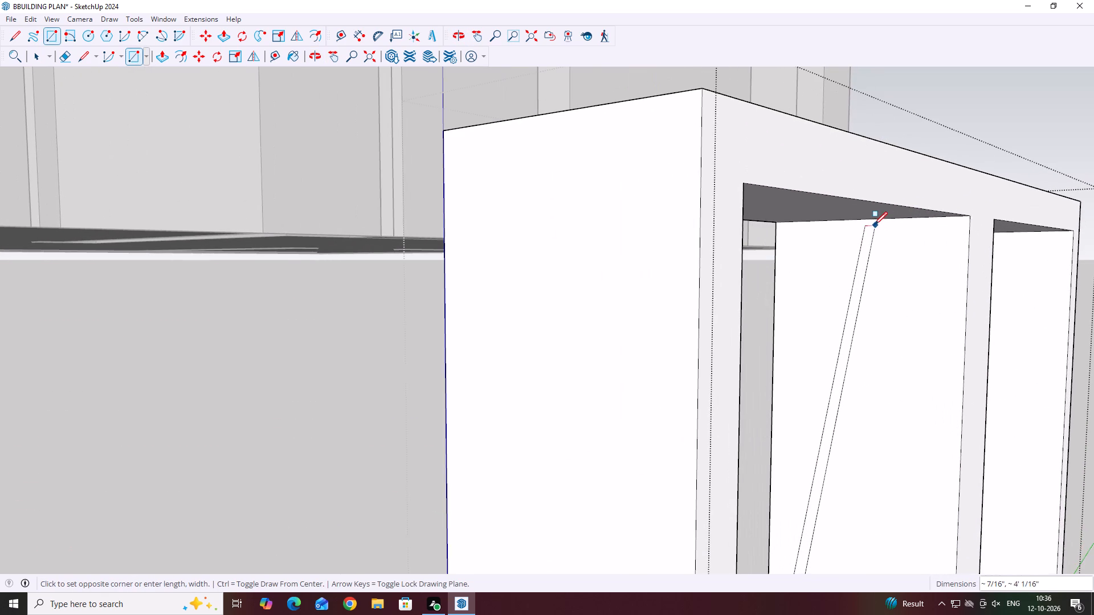
{"action": "left_click", "coordinate": [867, 220]}
{"action": "scroll", "coordinate": [546, 210], "scroll_direction": "down", "scroll_amount": 11}
{"action": "key", "text": "space"}
Reverse the face of the pane in the bay nearest the blue axis.
{"action": "middle_click", "coordinate": [537, 208]}
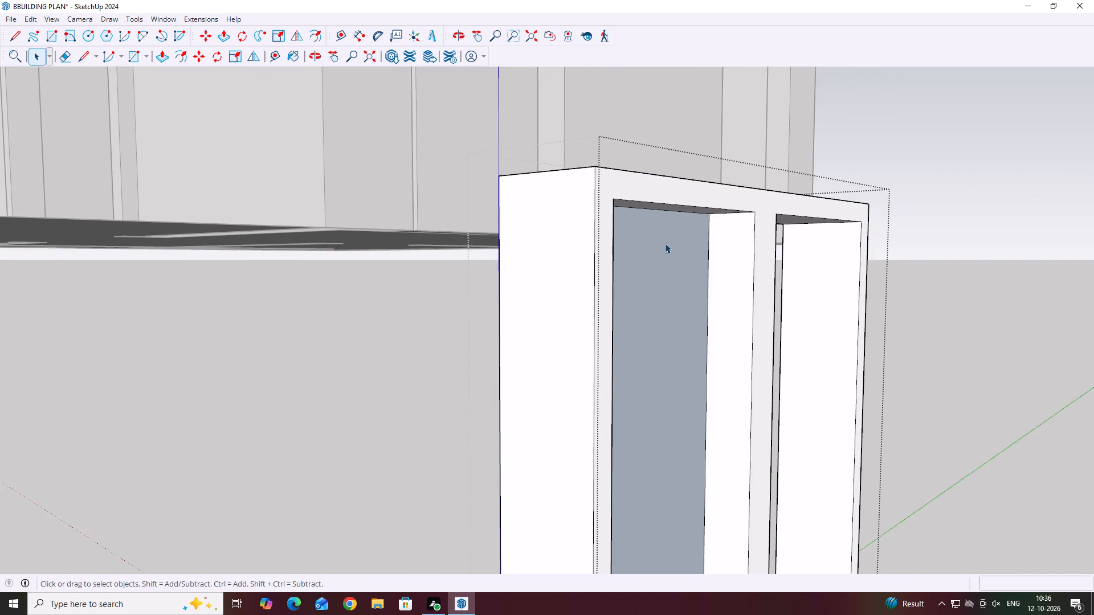
{"action": "middle_click_drag", "start_coordinate": [673, 248], "coordinate": [587, 269]}
{"action": "left_click", "coordinate": [590, 299]}
{"action": "right_click", "coordinate": [588, 298]}
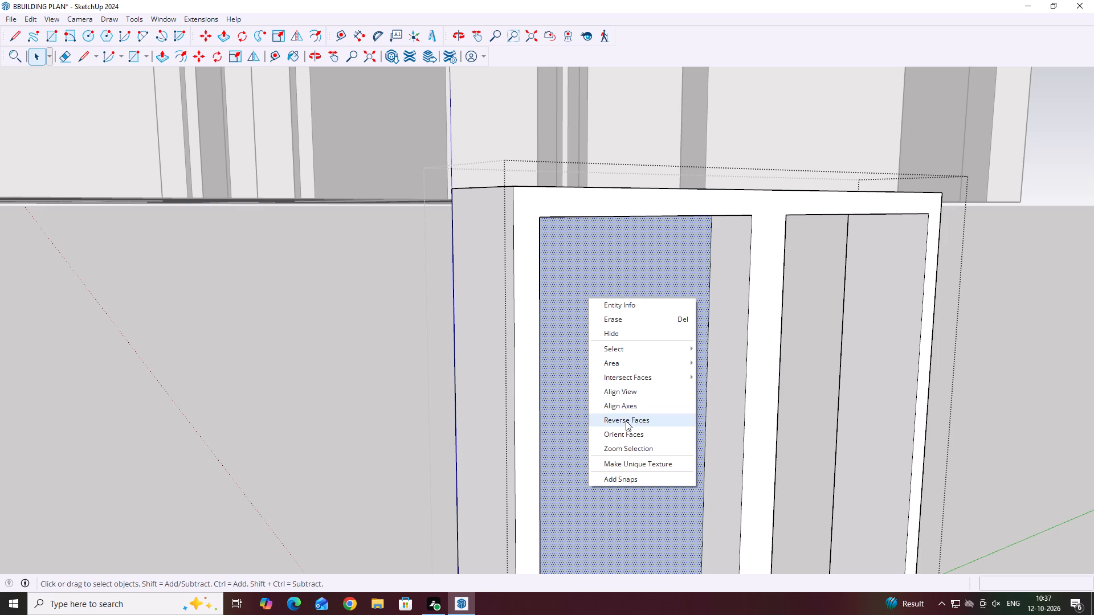
{"action": "left_click", "coordinate": [626, 421]}
Copy the pane face 2' along the green axis into the other bay of the window frame.
{"action": "scroll", "coordinate": [621, 412], "scroll_direction": "down", "scroll_amount": 6}
{"action": "middle_click_drag", "start_coordinate": [617, 351], "coordinate": [505, 316]}
{"action": "scroll", "coordinate": [505, 316], "scroll_direction": "down", "scroll_amount": 4}
{"action": "middle_click_drag", "start_coordinate": [514, 332], "coordinate": [436, 383]}
{"action": "key", "text": "m"}
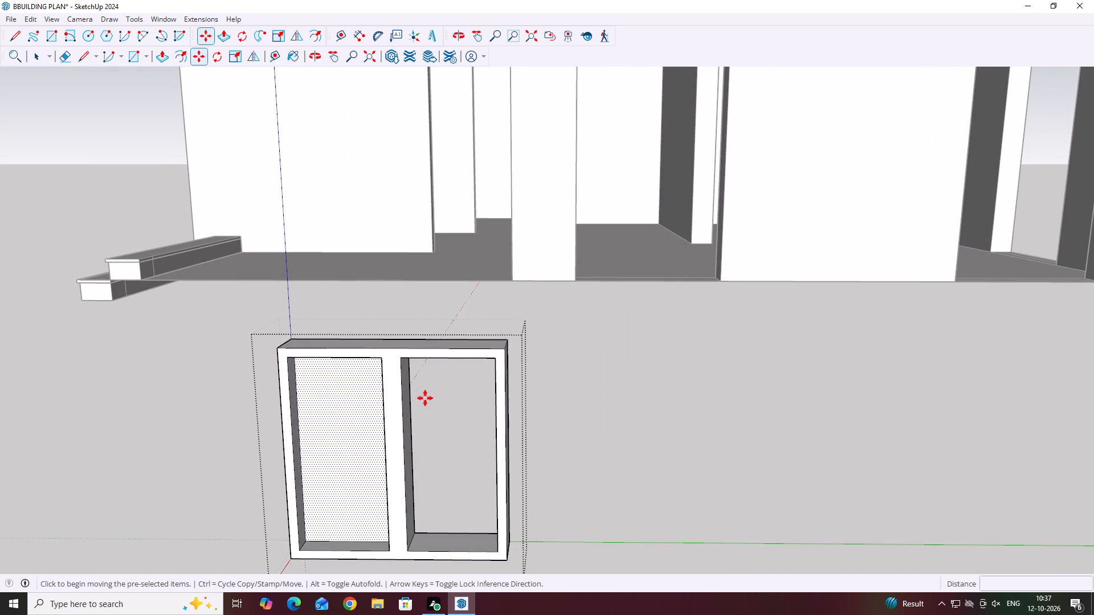
{"action": "left_click", "coordinate": [299, 548]}
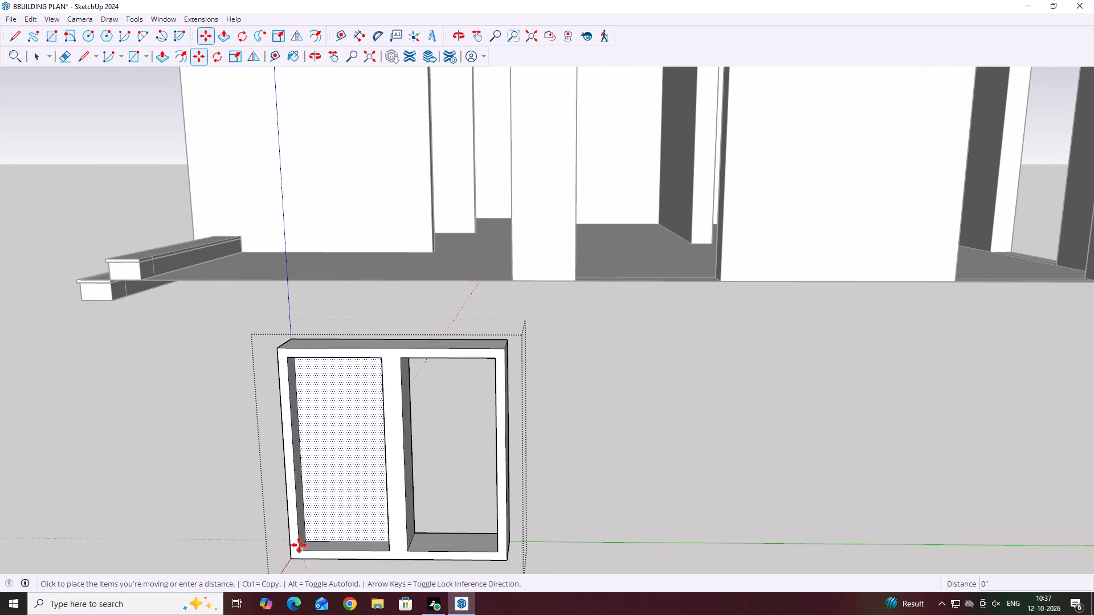
{"action": "left_click", "coordinate": [411, 550]}
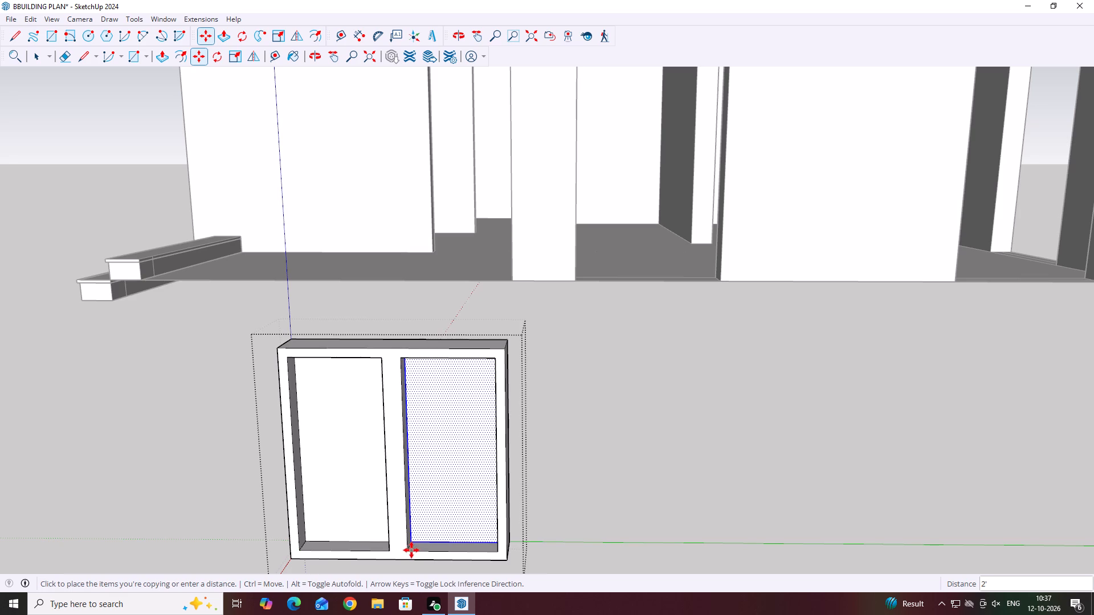
{"action": "key", "text": "space"}
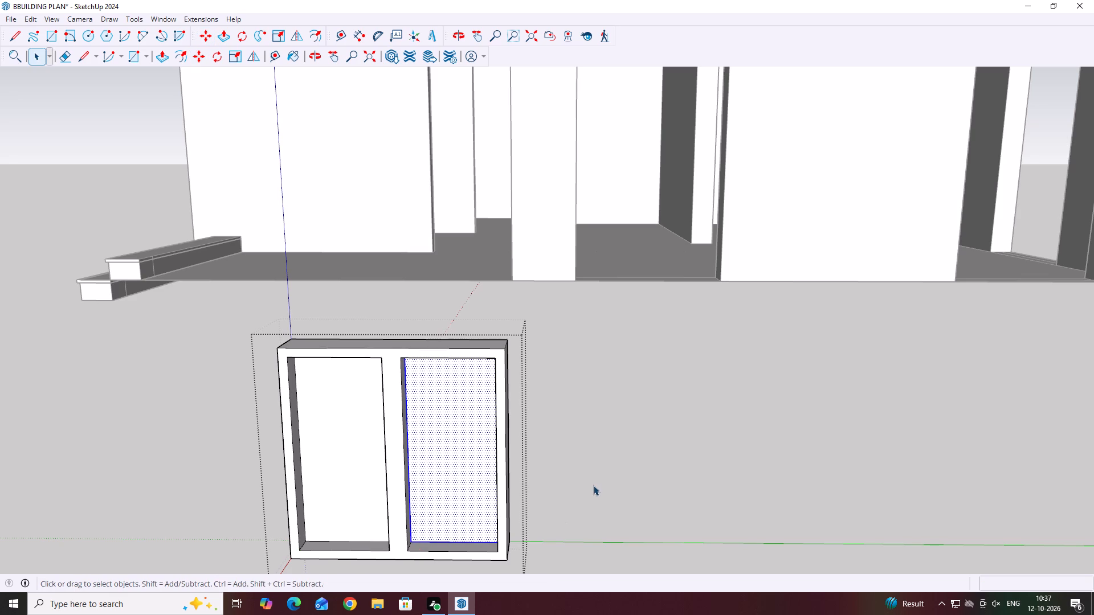
Open the Materials browser.
{"action": "key", "text": "b"}
{"action": "key", "text": "Escape"}
{"action": "key", "text": "space"}
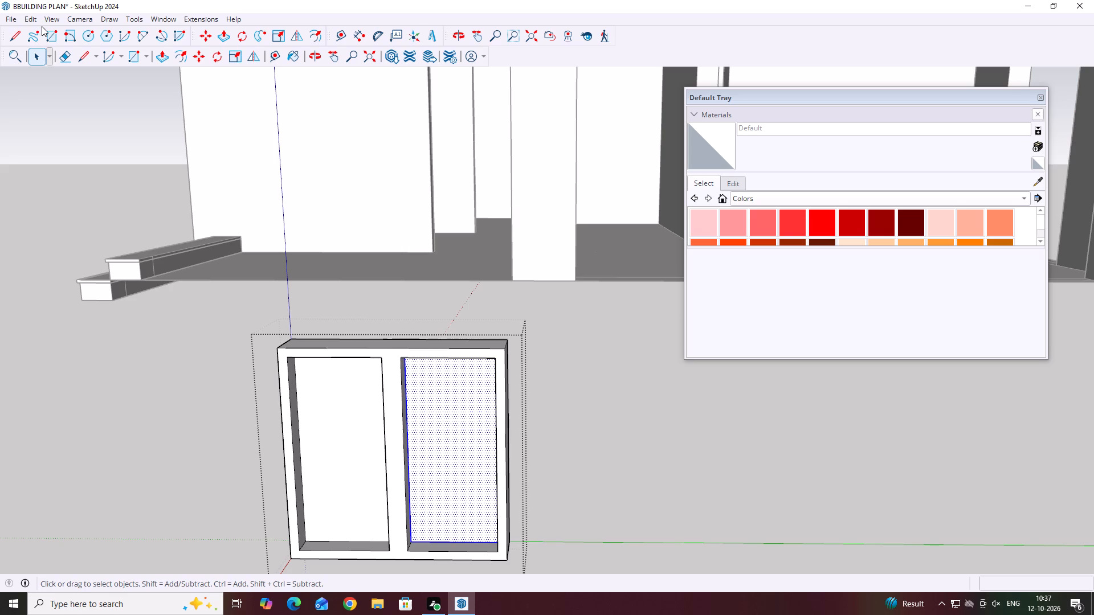
Save the model as BBUILDING PLAN, replacing the existing file.
{"action": "left_click", "coordinate": [11, 19]}
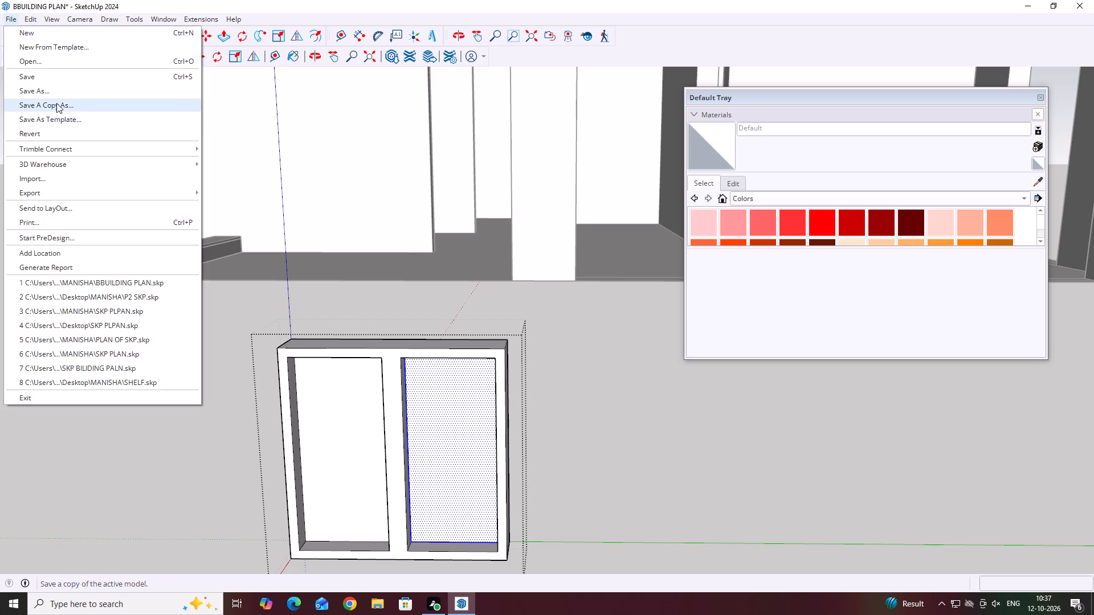
{"action": "left_click", "coordinate": [52, 92]}
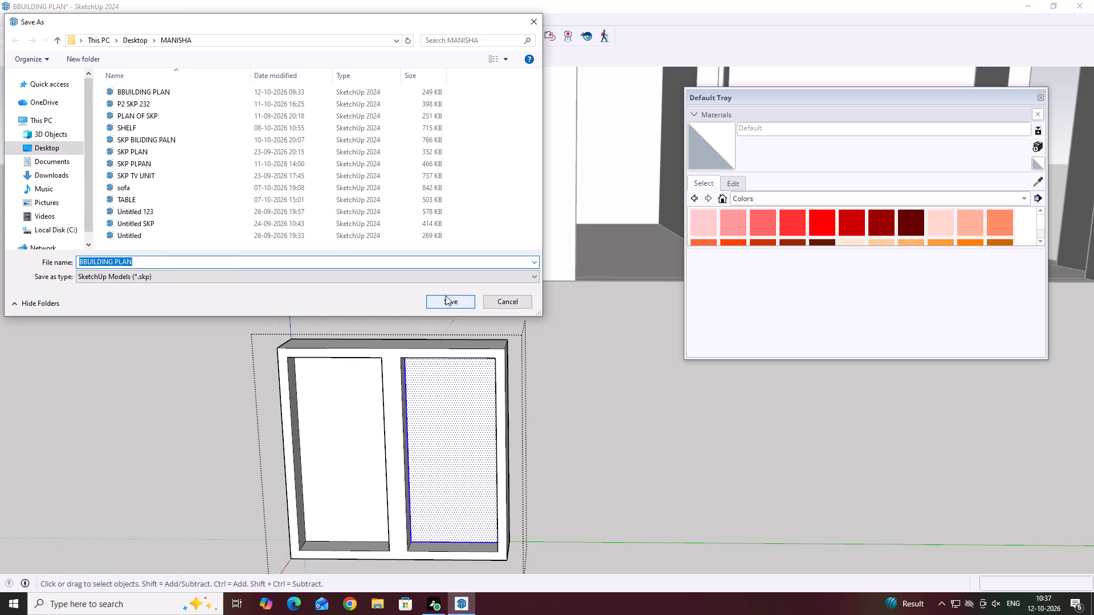
{"action": "left_click", "coordinate": [444, 295]}
{"action": "left_click", "coordinate": [578, 302]}
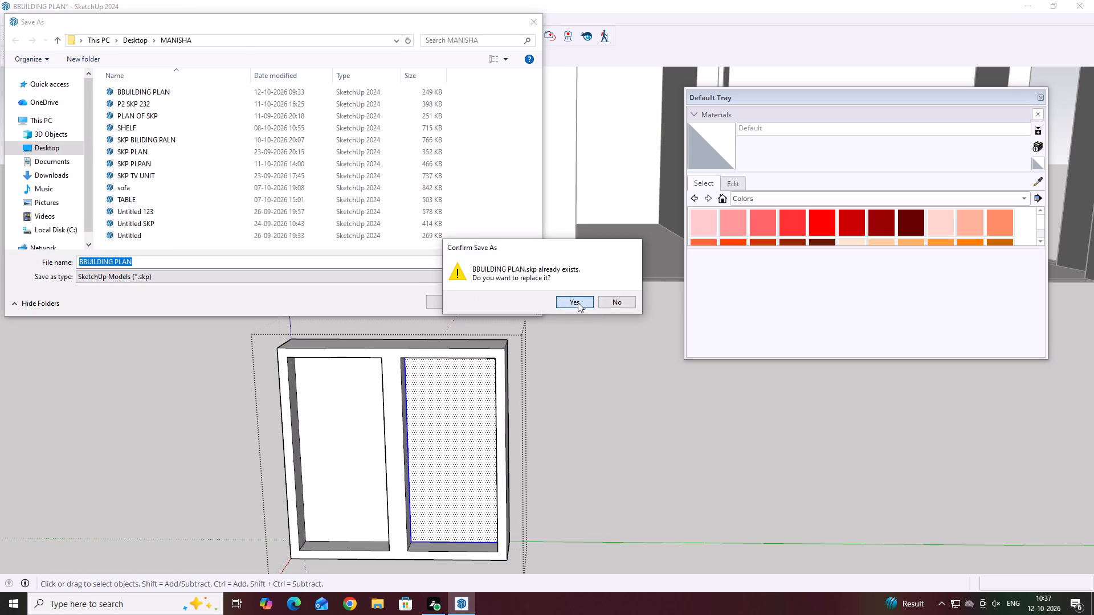
Look through the Colors materials and switch to the Glass and Mirrors collection.
{"action": "scroll", "coordinate": [309, 206], "scroll_direction": "down", "scroll_amount": 1}
{"action": "scroll", "coordinate": [515, 380], "scroll_direction": "down", "scroll_amount": 9}
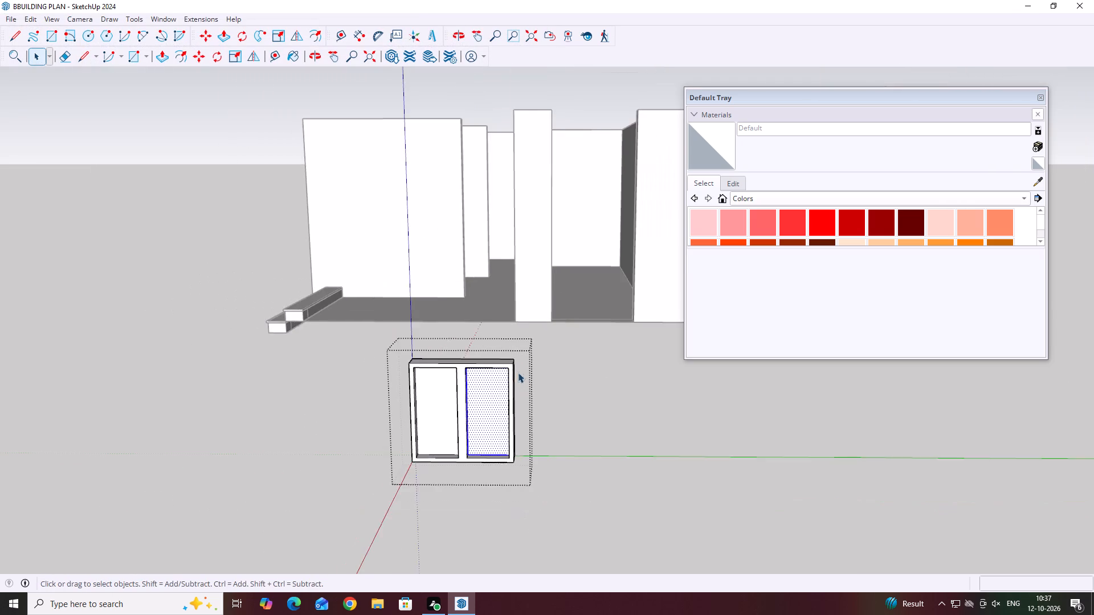
{"action": "middle_click_drag", "start_coordinate": [374, 347], "coordinate": [390, 342]}
{"action": "scroll", "coordinate": [804, 233], "scroll_direction": "down", "scroll_amount": 5}
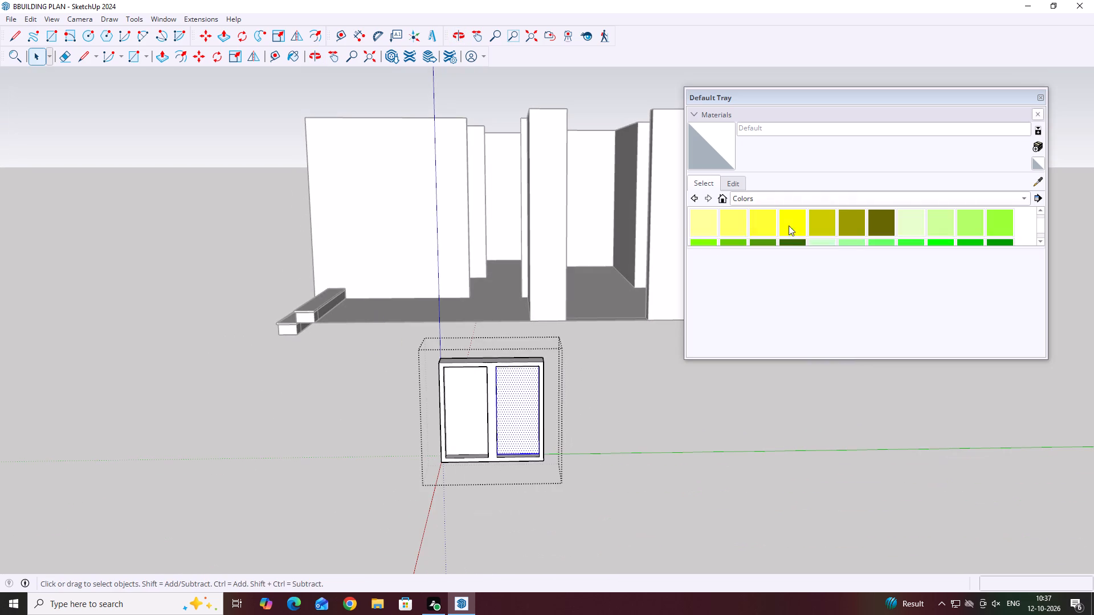
{"action": "scroll", "coordinate": [789, 225], "scroll_direction": "down", "scroll_amount": 8}
{"action": "scroll", "coordinate": [782, 218], "scroll_direction": "up", "scroll_amount": 9}
{"action": "middle_click_drag", "start_coordinate": [778, 216], "coordinate": [768, 208]}
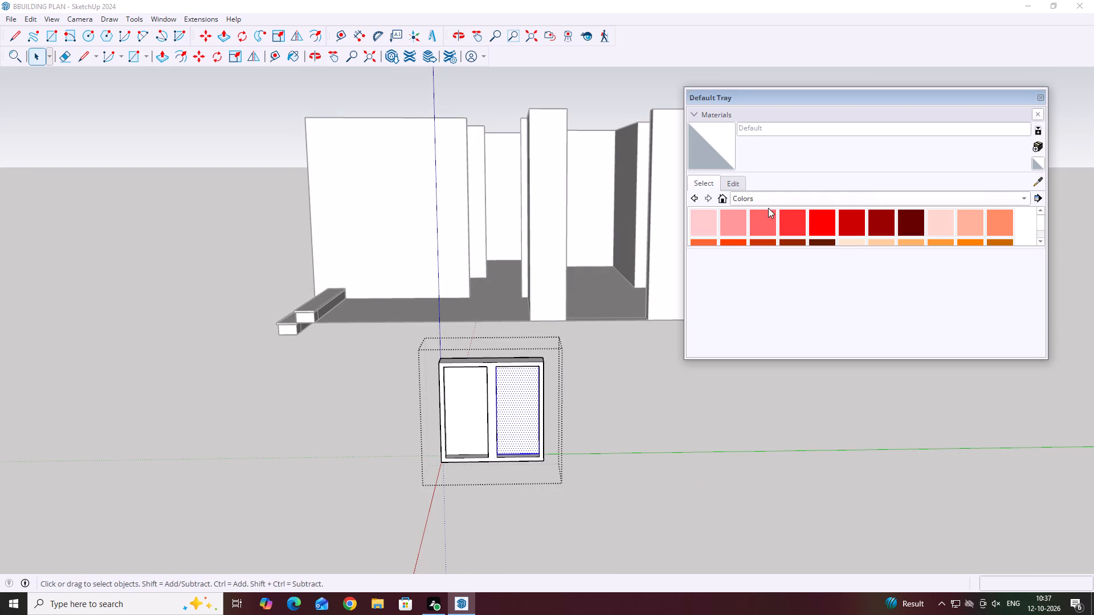
{"action": "middle_click_drag", "start_coordinate": [768, 208], "coordinate": [766, 206]}
{"action": "scroll", "coordinate": [759, 225], "scroll_direction": "down", "scroll_amount": 16}
{"action": "scroll", "coordinate": [755, 226], "scroll_direction": "up", "scroll_amount": 4}
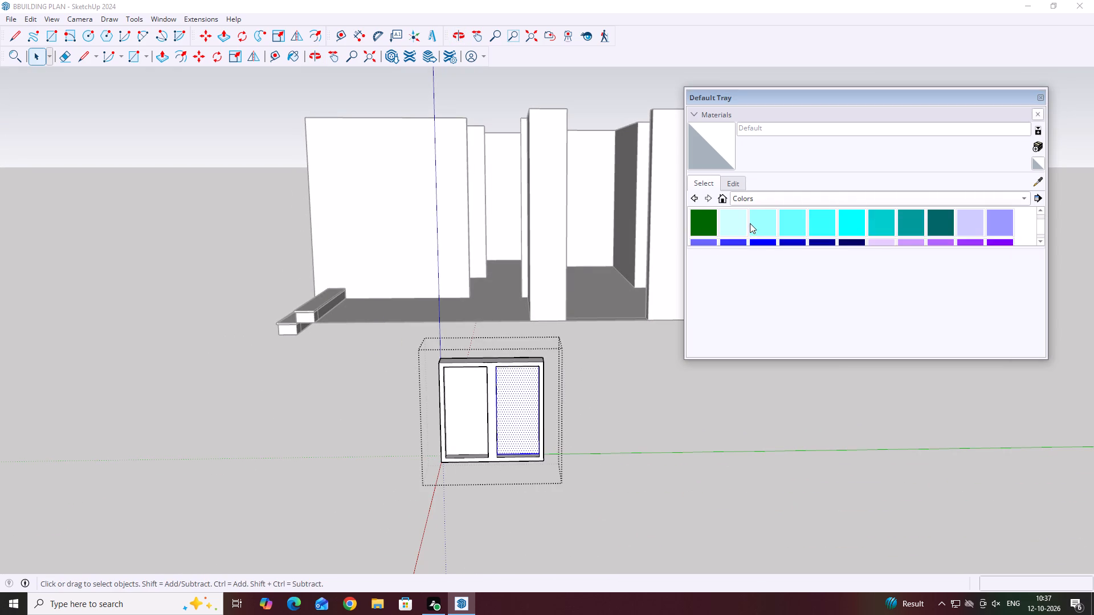
{"action": "scroll", "coordinate": [750, 223], "scroll_direction": "up", "scroll_amount": 10}
{"action": "left_click", "coordinate": [775, 207]}
{"action": "left_click", "coordinate": [775, 198]}
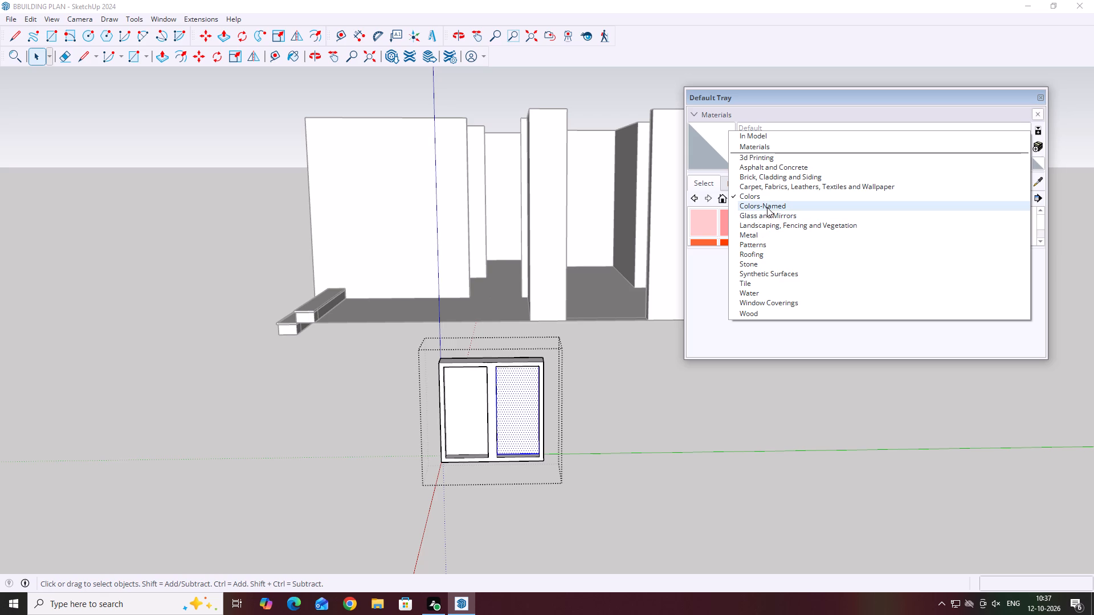
{"action": "left_click", "coordinate": [765, 215]}
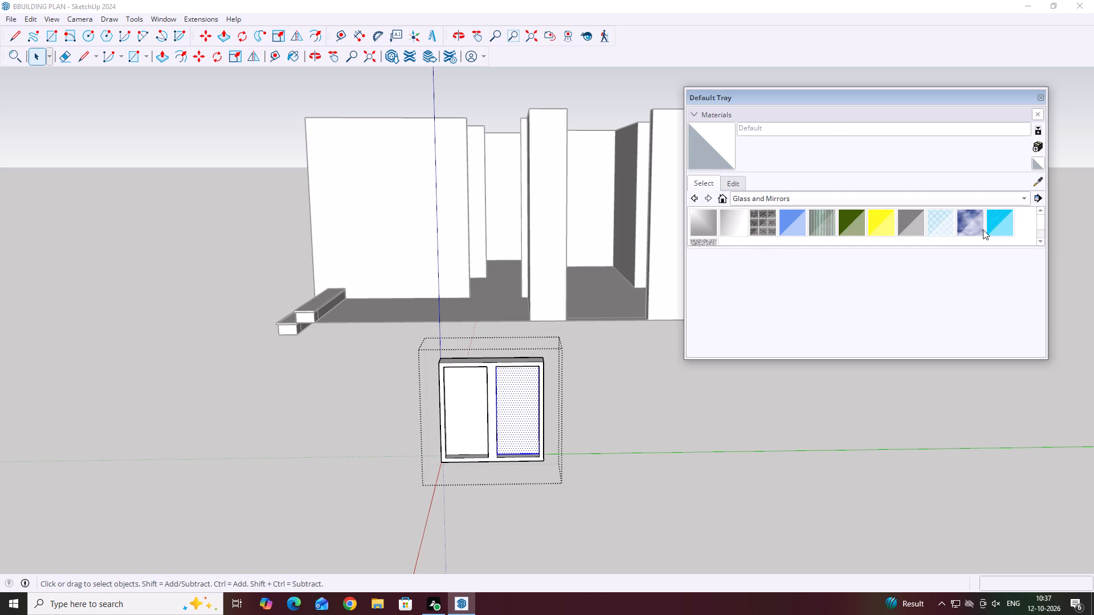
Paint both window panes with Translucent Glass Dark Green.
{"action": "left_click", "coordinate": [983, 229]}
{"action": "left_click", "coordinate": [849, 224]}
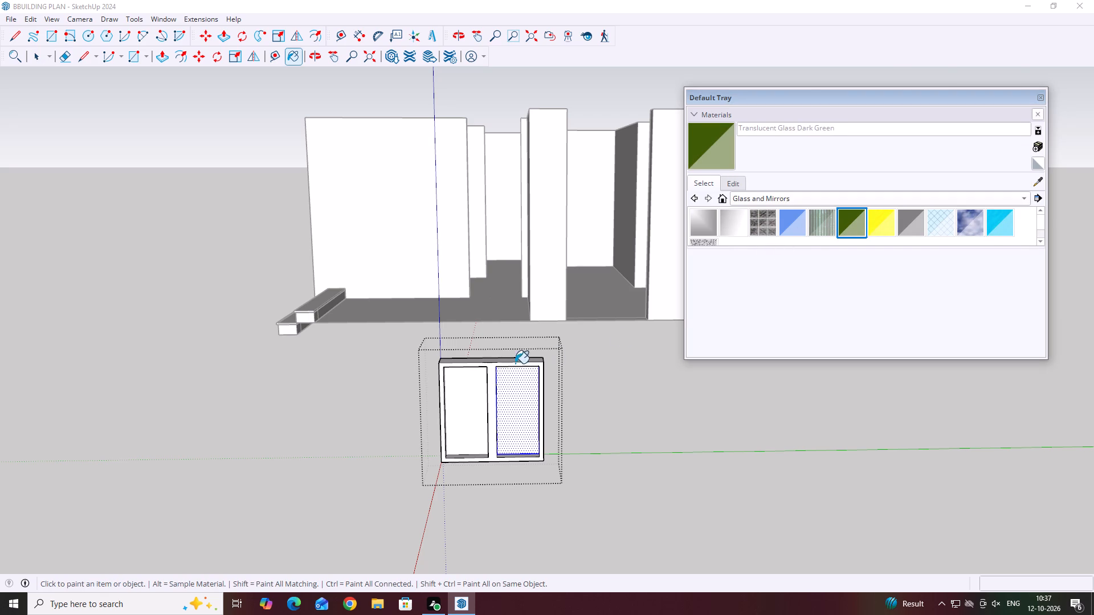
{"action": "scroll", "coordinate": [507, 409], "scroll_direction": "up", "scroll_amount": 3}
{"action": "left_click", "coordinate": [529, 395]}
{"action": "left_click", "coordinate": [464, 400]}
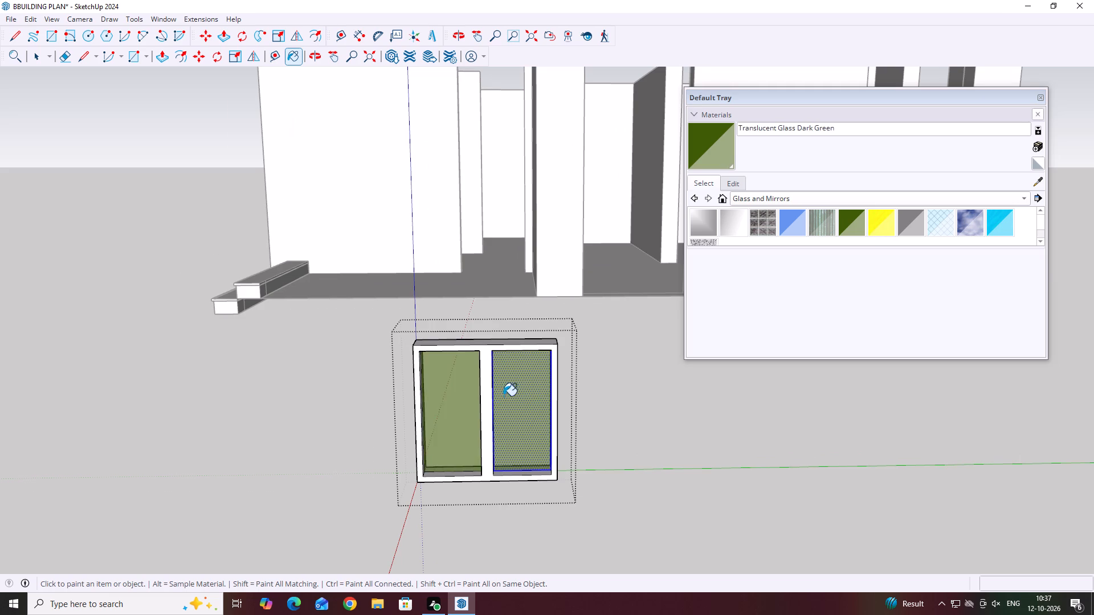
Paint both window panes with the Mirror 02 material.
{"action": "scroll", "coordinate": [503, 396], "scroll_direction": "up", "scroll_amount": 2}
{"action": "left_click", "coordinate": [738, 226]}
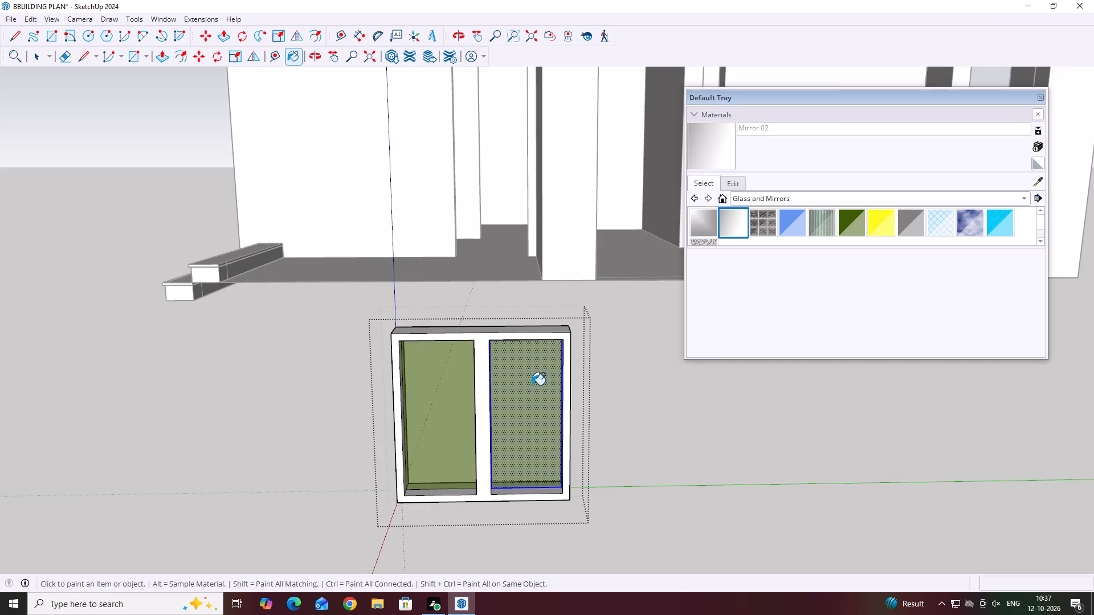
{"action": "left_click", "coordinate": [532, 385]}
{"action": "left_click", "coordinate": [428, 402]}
Paint both window panes with the Mirror 01 material.
{"action": "scroll", "coordinate": [513, 399], "scroll_direction": "up", "scroll_amount": 6}
{"action": "middle_click_drag", "start_coordinate": [511, 354], "coordinate": [532, 269]}
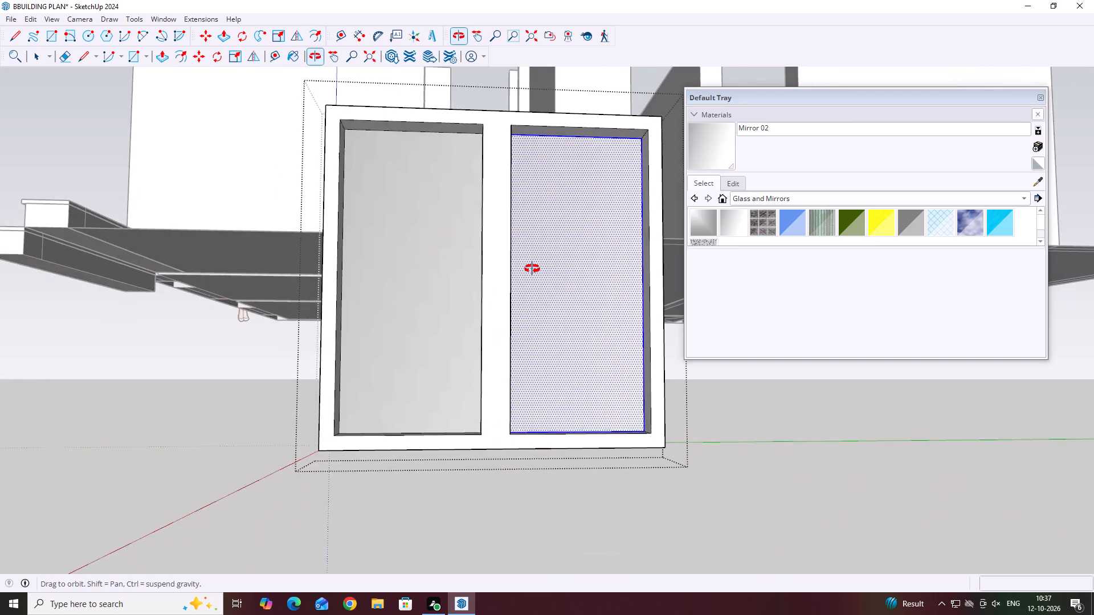
{"action": "middle_click_drag", "start_coordinate": [532, 269], "coordinate": [500, 273]}
{"action": "scroll", "coordinate": [505, 280], "scroll_direction": "down", "scroll_amount": 1}
{"action": "left_click", "coordinate": [707, 227]}
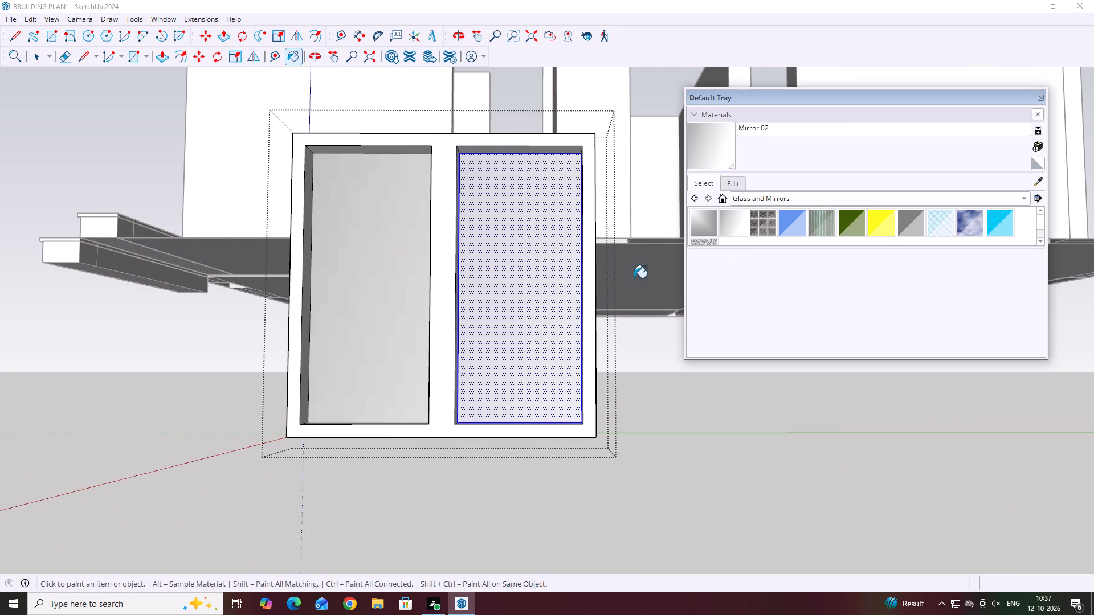
{"action": "left_click", "coordinate": [520, 283]}
{"action": "middle_click_drag", "start_coordinate": [411, 307], "coordinate": [426, 382]}
{"action": "left_click", "coordinate": [397, 366]}
Paint both window panes with Translucent Glass Corrugated and leave the window group.
{"action": "middle_click_drag", "start_coordinate": [486, 234], "coordinate": [397, 366]}
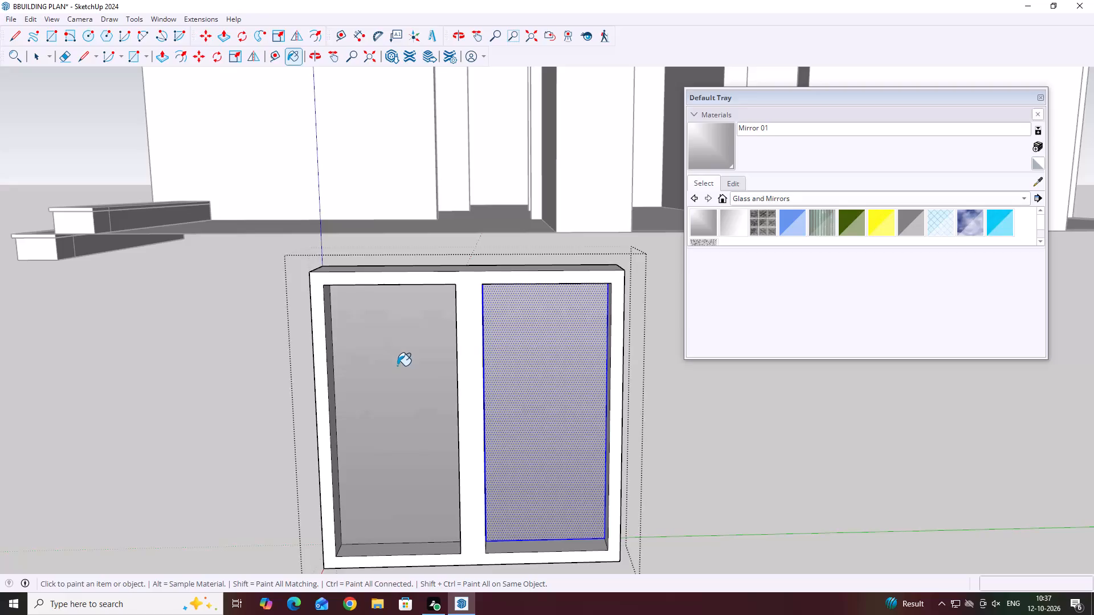
{"action": "middle_click_drag", "start_coordinate": [397, 366], "coordinate": [451, 288]}
{"action": "scroll", "coordinate": [451, 288], "scroll_direction": "down", "scroll_amount": 6}
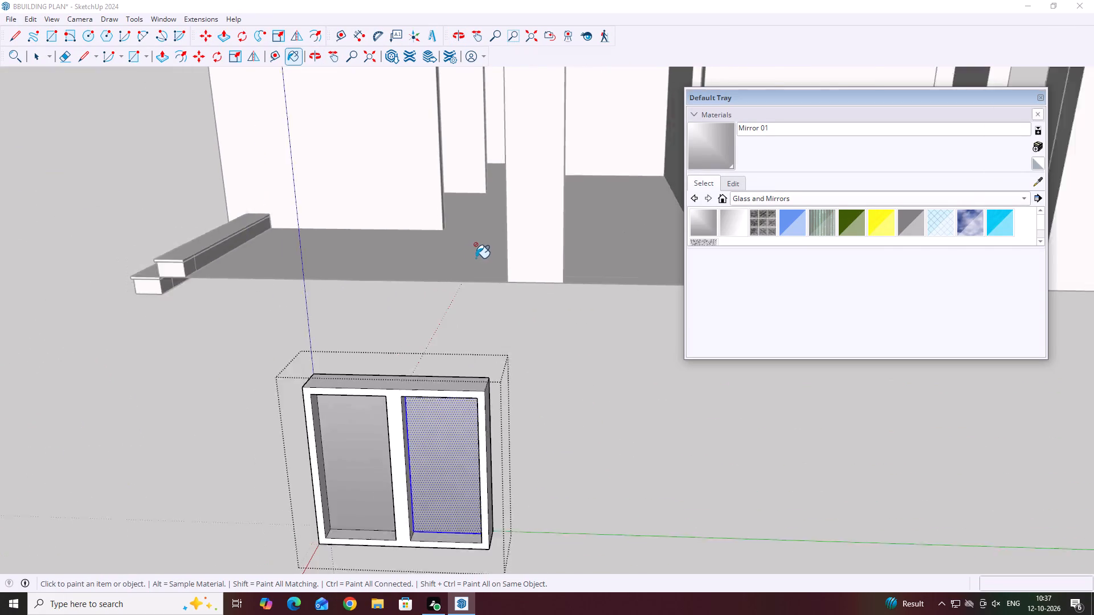
{"action": "scroll", "coordinate": [476, 258], "scroll_direction": "down", "scroll_amount": 3}
{"action": "left_click", "coordinate": [828, 226]}
{"action": "scroll", "coordinate": [440, 339], "scroll_direction": "up", "scroll_amount": 3}
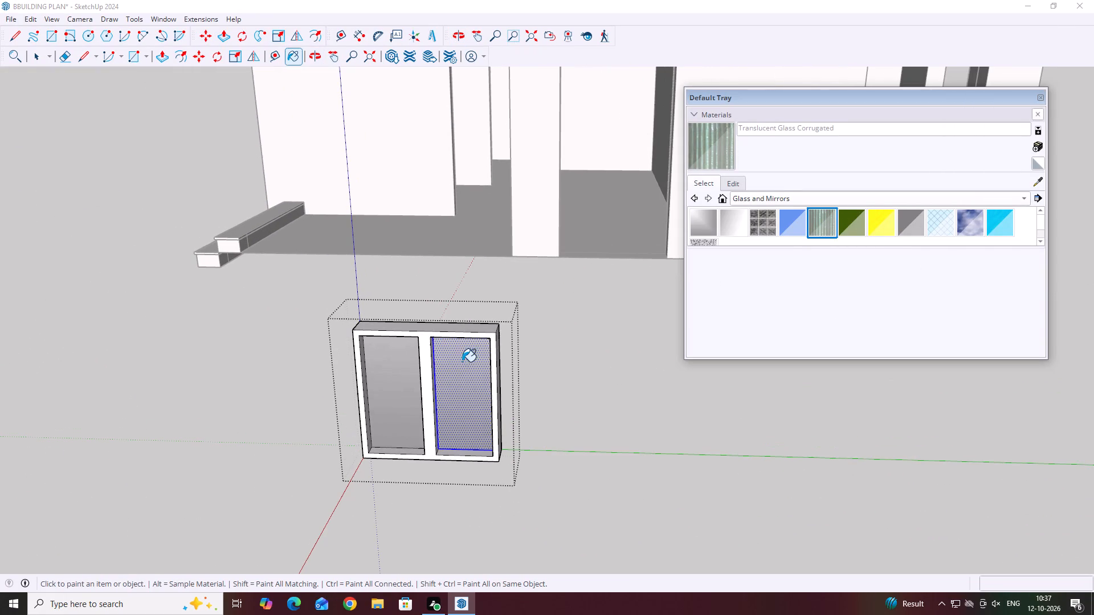
{"action": "left_click", "coordinate": [463, 362]}
{"action": "left_click", "coordinate": [391, 378]}
{"action": "middle_click_drag", "start_coordinate": [428, 397], "coordinate": [501, 305]}
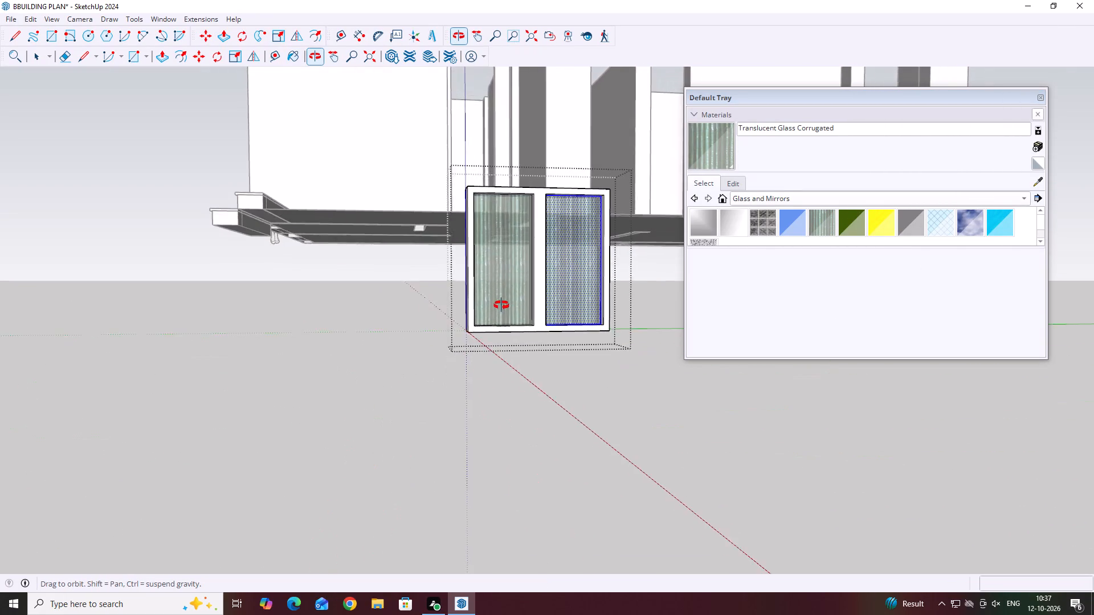
{"action": "middle_click_drag", "start_coordinate": [501, 305], "coordinate": [464, 311]}
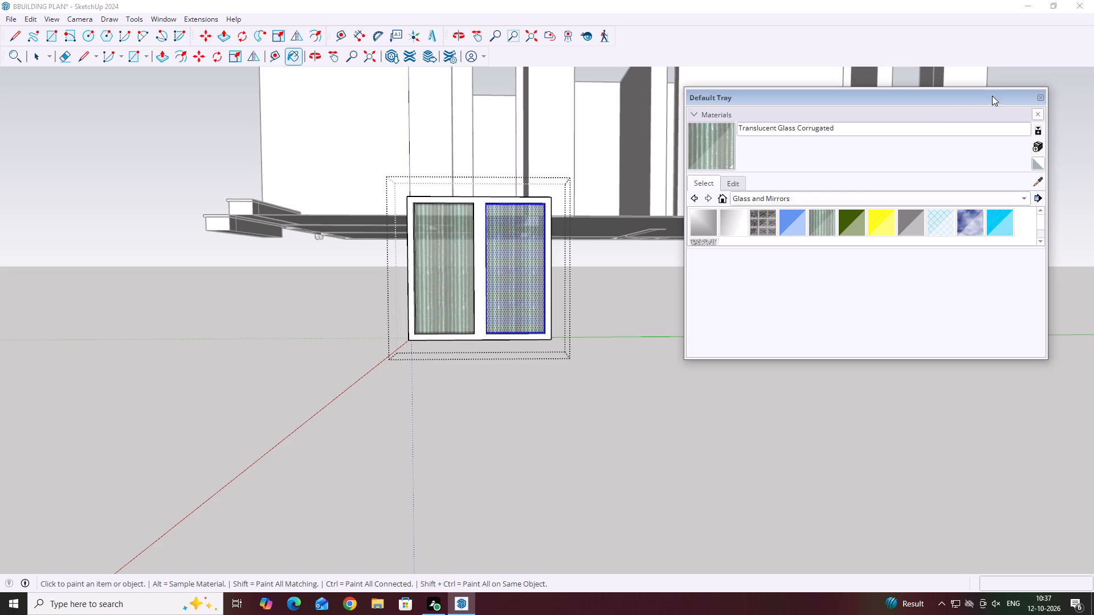
{"action": "left_click", "coordinate": [1042, 98]}
{"action": "key", "text": "space"}
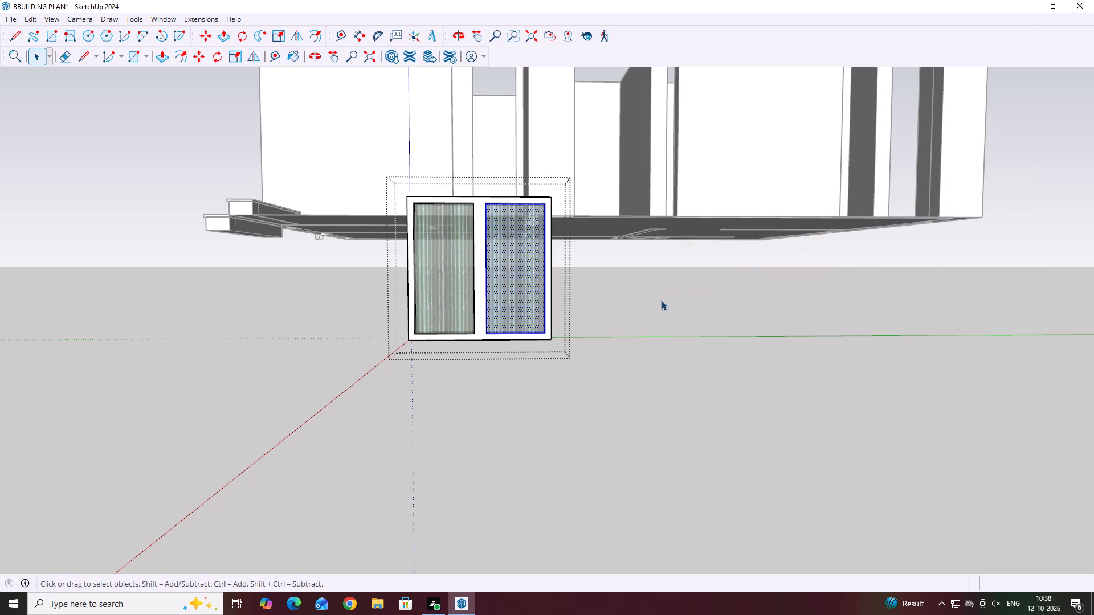
{"action": "left_click", "coordinate": [661, 300]}
Reopen the window group and paint its front frame face with Wood Bamboo from the Wood collection.
{"action": "scroll", "coordinate": [549, 249], "scroll_direction": "down", "scroll_amount": 5}
{"action": "middle_click_drag", "start_coordinate": [549, 237], "coordinate": [533, 355]}
{"action": "scroll", "coordinate": [533, 355], "scroll_direction": "down", "scroll_amount": 8}
{"action": "middle_click", "coordinate": [539, 349]}
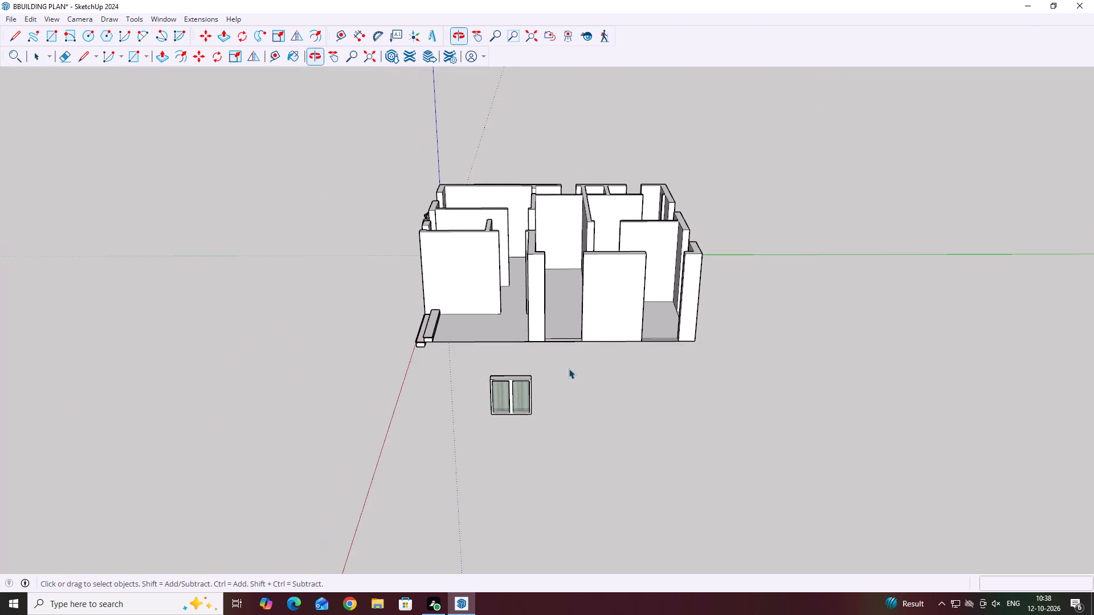
{"action": "middle_click_drag", "start_coordinate": [609, 379], "coordinate": [609, 432]}
{"action": "scroll", "coordinate": [554, 441], "scroll_direction": "up", "scroll_amount": 8}
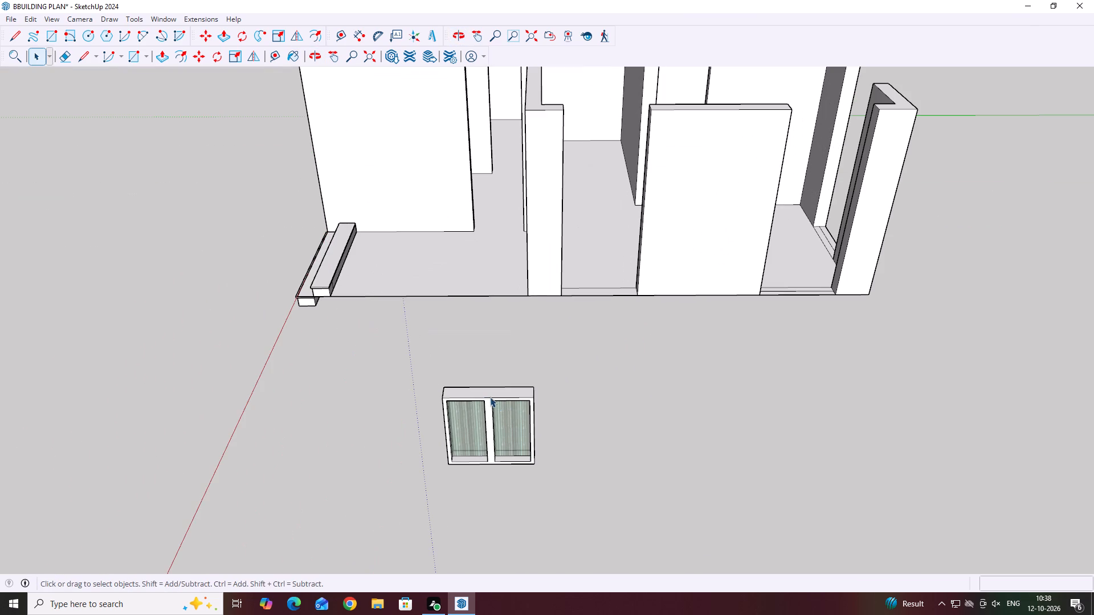
{"action": "left_click", "coordinate": [490, 397]}
{"action": "scroll", "coordinate": [488, 395], "scroll_direction": "up", "scroll_amount": 3}
{"action": "middle_click_drag", "start_coordinate": [485, 392], "coordinate": [520, 343]}
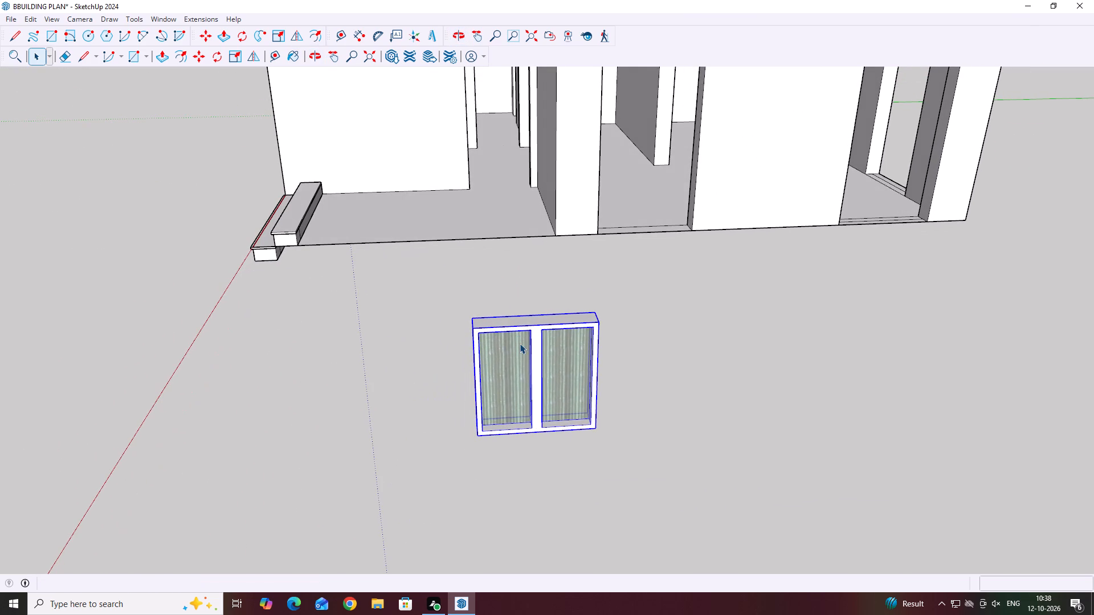
{"action": "middle_click_drag", "start_coordinate": [518, 375], "coordinate": [549, 317]}
{"action": "scroll", "coordinate": [592, 253], "scroll_direction": "up", "scroll_amount": 3}
{"action": "middle_click_drag", "start_coordinate": [579, 247], "coordinate": [573, 283]}
{"action": "scroll", "coordinate": [569, 281], "scroll_direction": "up", "scroll_amount": 3}
{"action": "double_click", "coordinate": [554, 302]}
{"action": "left_click", "coordinate": [558, 302]}
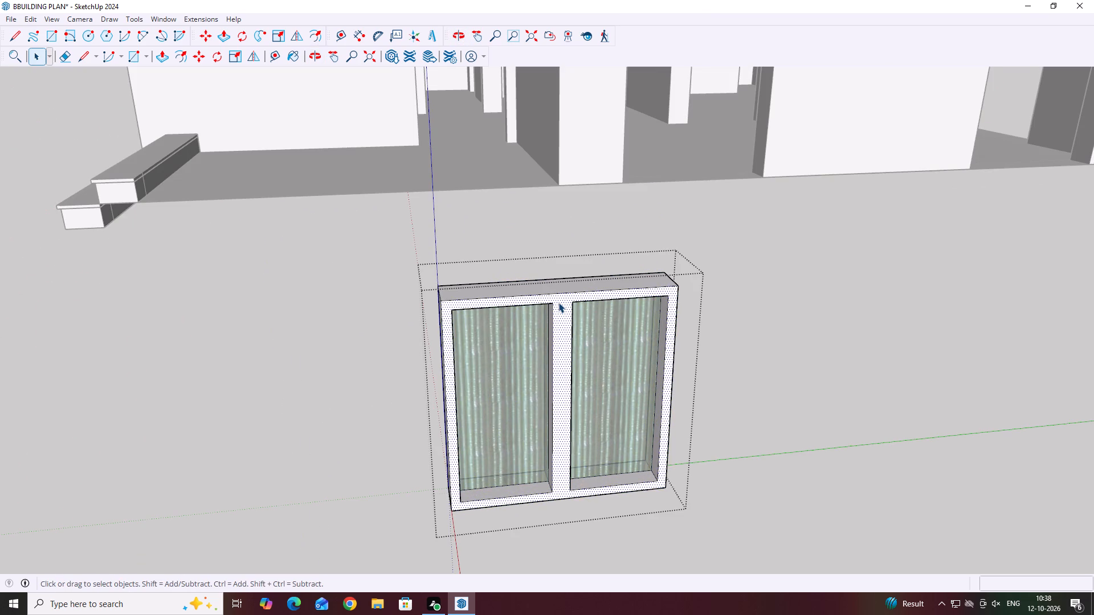
{"action": "middle_click_drag", "start_coordinate": [560, 302], "coordinate": [557, 290]}
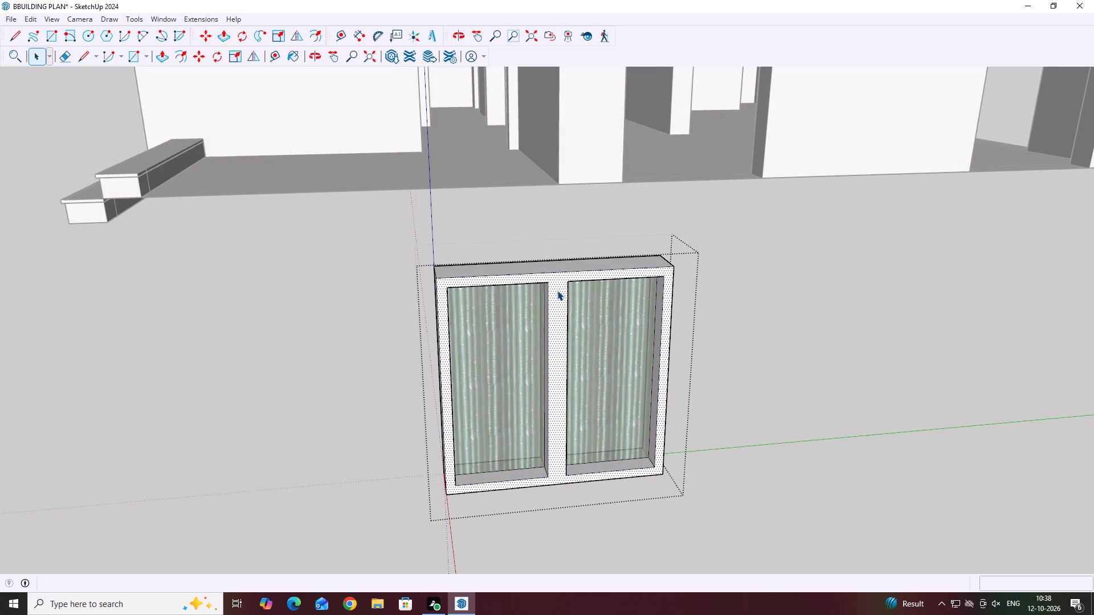
{"action": "key", "text": "b"}
{"action": "left_click", "coordinate": [801, 195]}
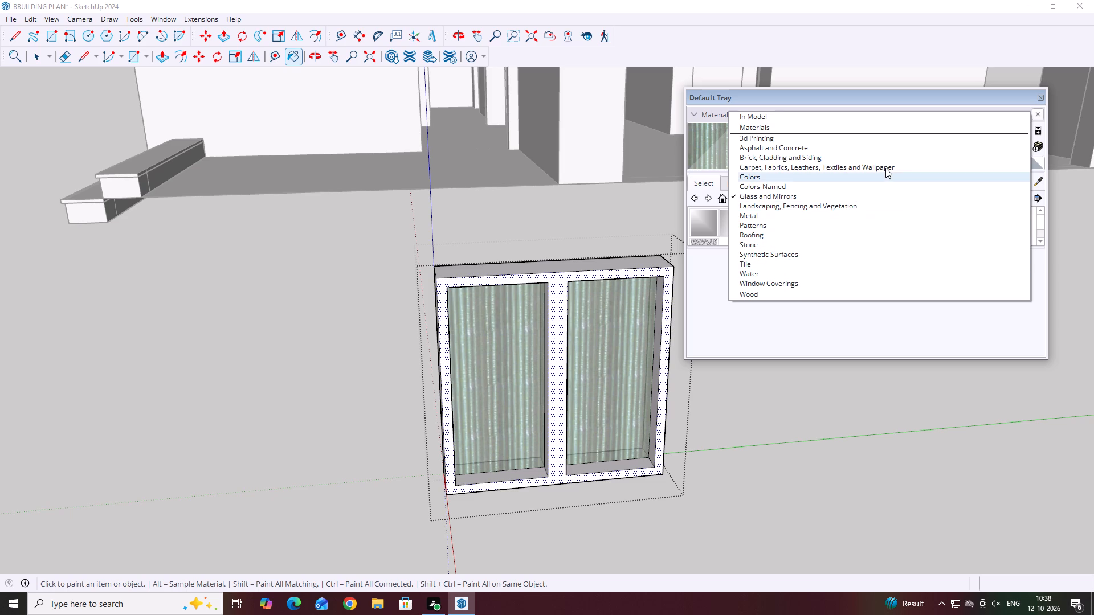
{"action": "left_click", "coordinate": [782, 166]}
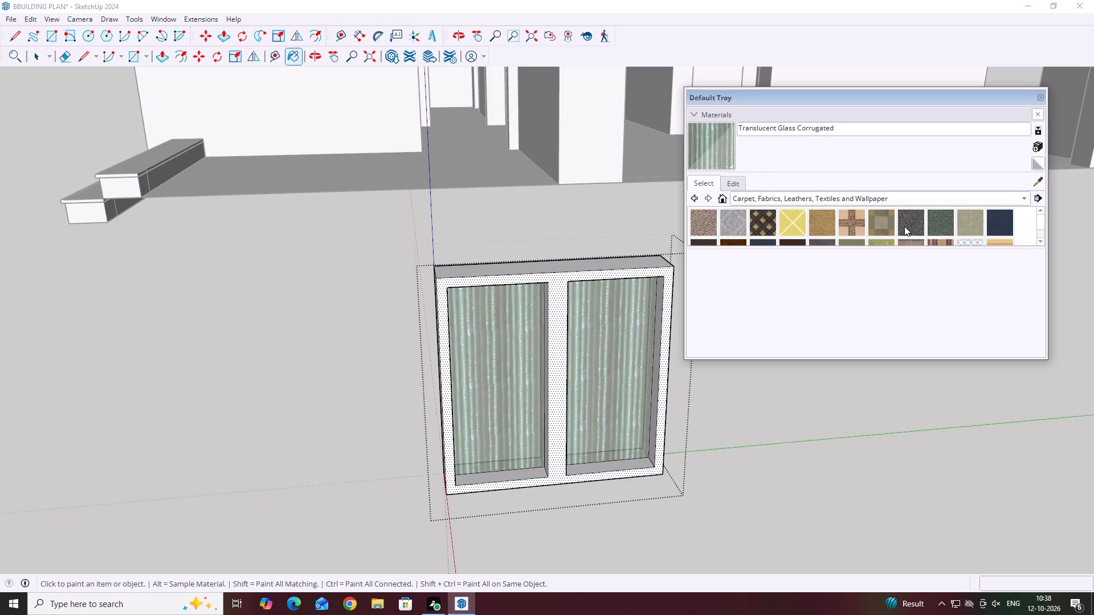
{"action": "left_click", "coordinate": [832, 202]}
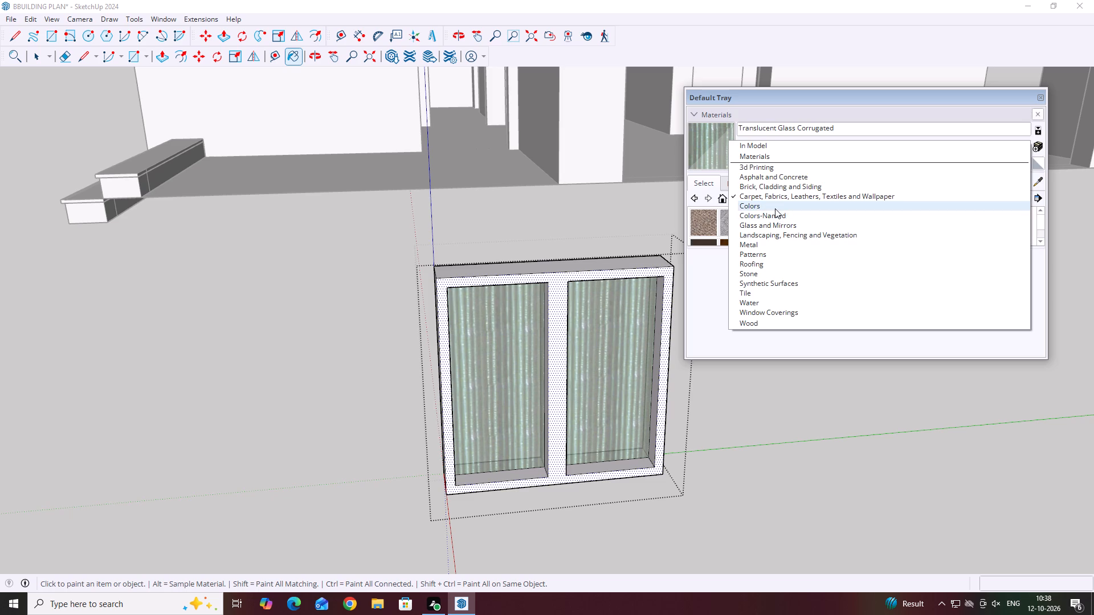
{"action": "left_click", "coordinate": [746, 322]}
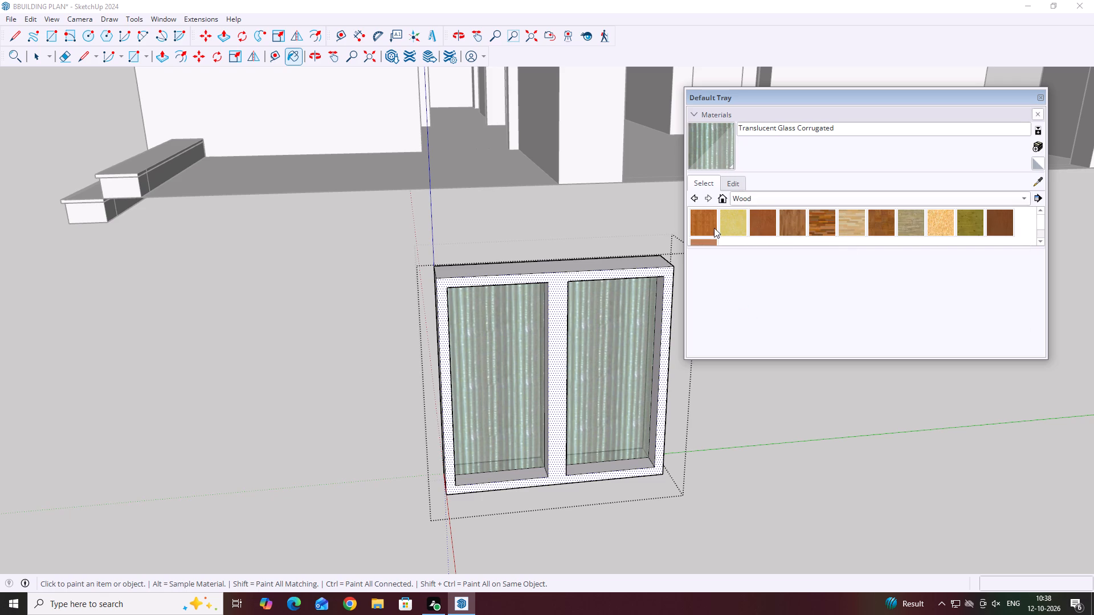
{"action": "left_click", "coordinate": [712, 225]}
{"action": "scroll", "coordinate": [562, 465], "scroll_direction": "up", "scroll_amount": 3}
{"action": "left_click", "coordinate": [557, 465]}
Paint the window frame's outer top and outer right side with Wood Bamboo.
{"action": "scroll", "coordinate": [532, 432], "scroll_direction": "down", "scroll_amount": 5}
{"action": "middle_click_drag", "start_coordinate": [611, 308], "coordinate": [544, 374]}
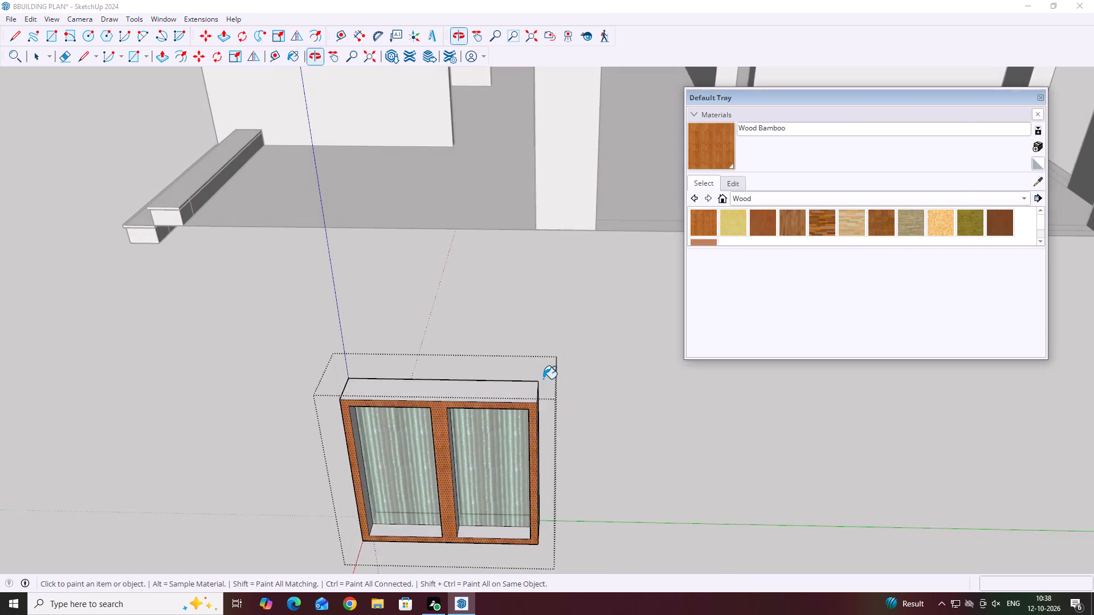
{"action": "scroll", "coordinate": [542, 379], "scroll_direction": "up", "scroll_amount": 3}
{"action": "left_click", "coordinate": [520, 392]}
{"action": "middle_click_drag", "start_coordinate": [546, 408], "coordinate": [469, 358]}
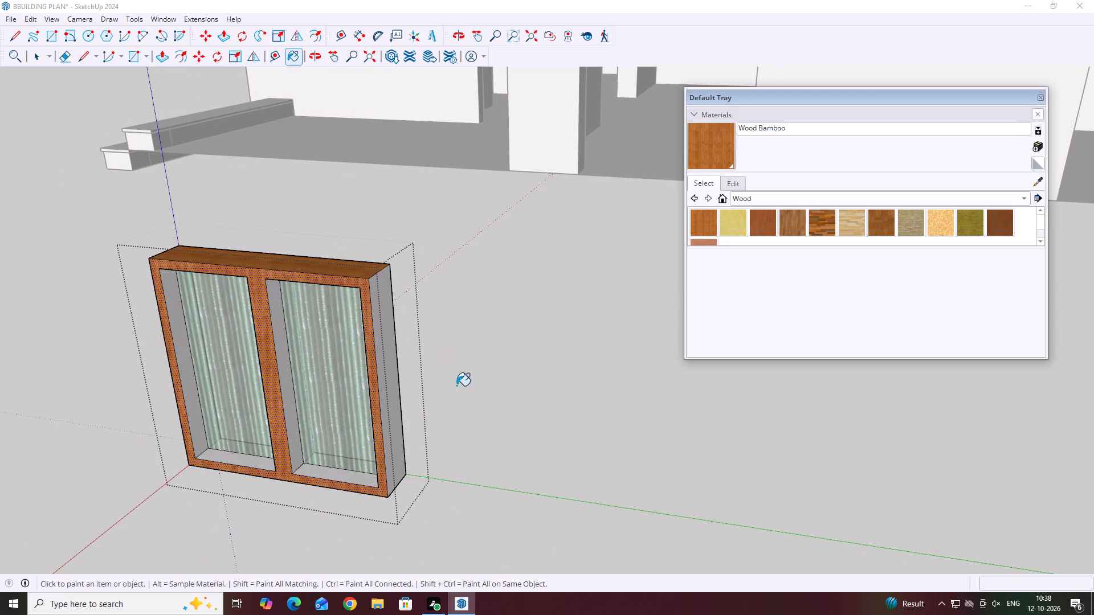
{"action": "scroll", "coordinate": [327, 408], "scroll_direction": "up", "scroll_amount": 3}
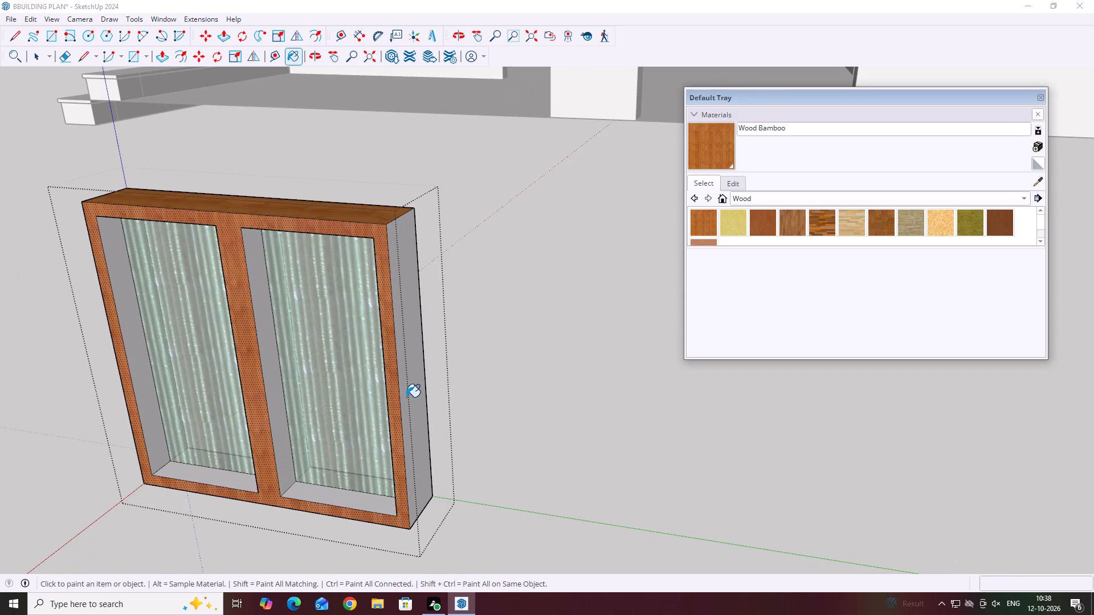
{"action": "left_click", "coordinate": [406, 396]}
Paint the two side reveals and the sill of the window's right bay, on the front, with Wood Bamboo.
{"action": "scroll", "coordinate": [428, 397], "scroll_direction": "down", "scroll_amount": 5}
{"action": "scroll", "coordinate": [308, 398], "scroll_direction": "up", "scroll_amount": 4}
{"action": "middle_click_drag", "start_coordinate": [327, 395], "coordinate": [272, 412]}
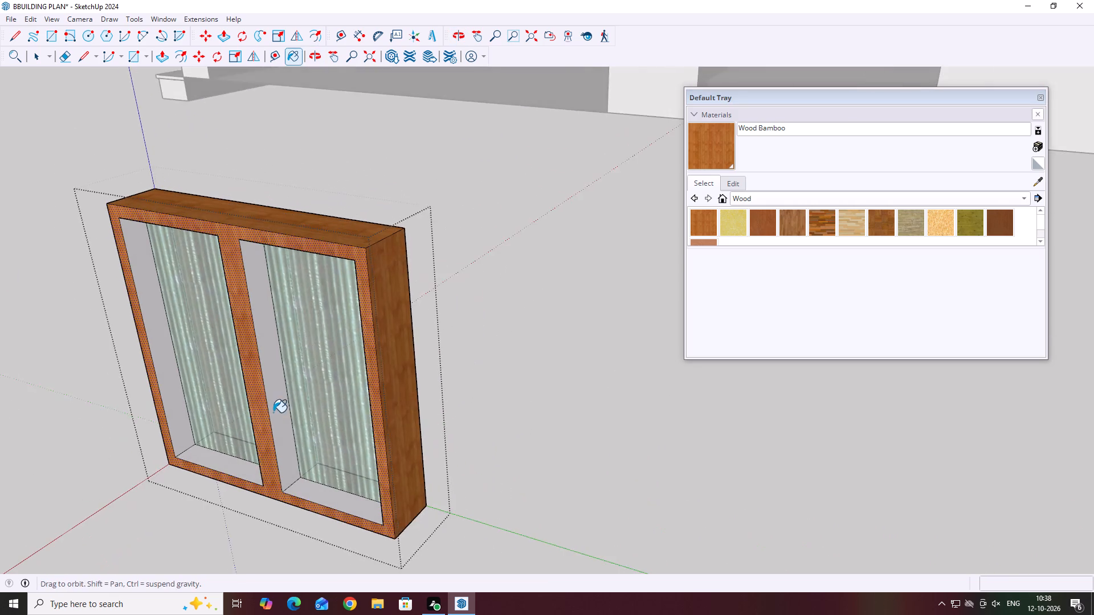
{"action": "scroll", "coordinate": [276, 407], "scroll_direction": "up", "scroll_amount": 3}
{"action": "left_click", "coordinate": [271, 401]}
{"action": "middle_click_drag", "start_coordinate": [321, 465], "coordinate": [556, 526]}
{"action": "scroll", "coordinate": [379, 451], "scroll_direction": "down", "scroll_amount": 5}
{"action": "middle_click_drag", "start_coordinate": [390, 452], "coordinate": [475, 447]}
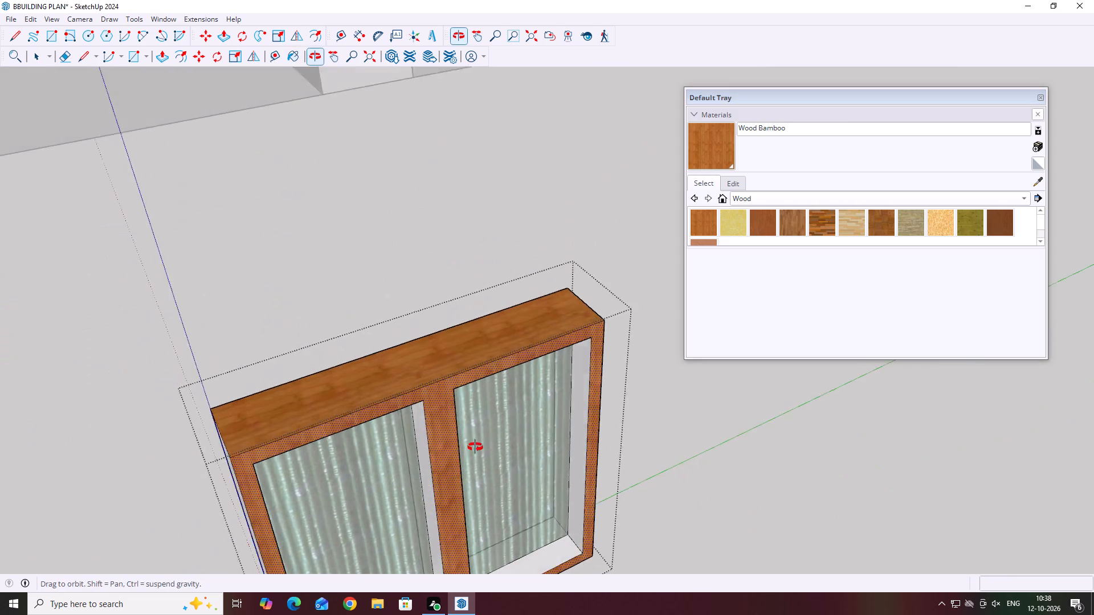
{"action": "middle_click_drag", "start_coordinate": [475, 447], "coordinate": [491, 432]}
{"action": "scroll", "coordinate": [634, 453], "scroll_direction": "up", "scroll_amount": 4}
{"action": "left_click", "coordinate": [583, 459]}
{"action": "middle_click_drag", "start_coordinate": [581, 473], "coordinate": [606, 405]}
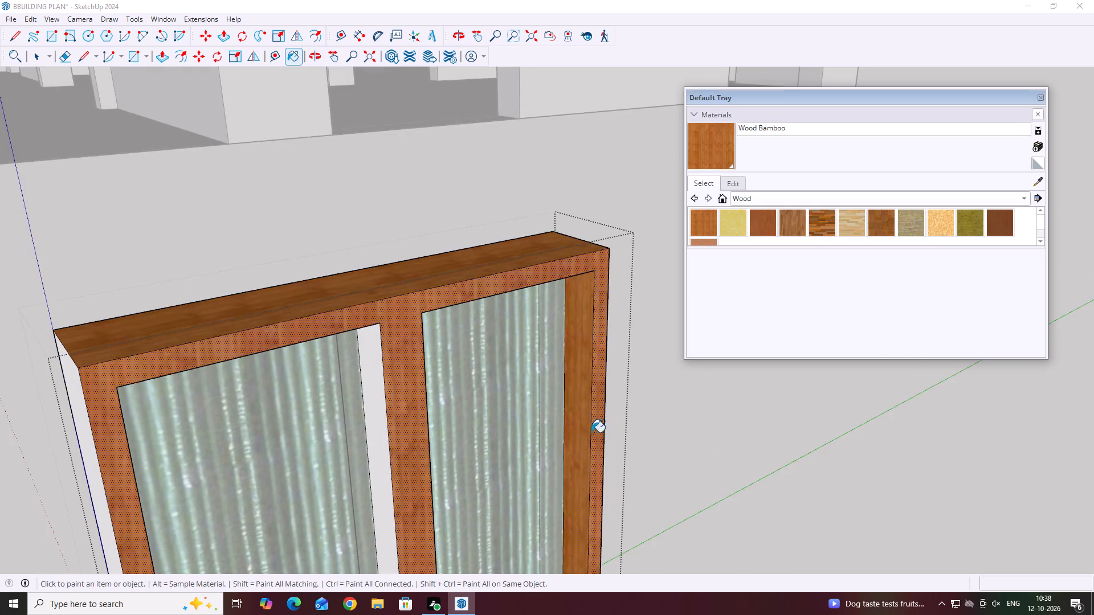
{"action": "scroll", "coordinate": [553, 445], "scroll_direction": "down", "scroll_amount": 11}
{"action": "middle_click_drag", "start_coordinate": [510, 482], "coordinate": [524, 513]}
{"action": "scroll", "coordinate": [526, 517], "scroll_direction": "up", "scroll_amount": 2}
{"action": "left_click", "coordinate": [554, 542]}
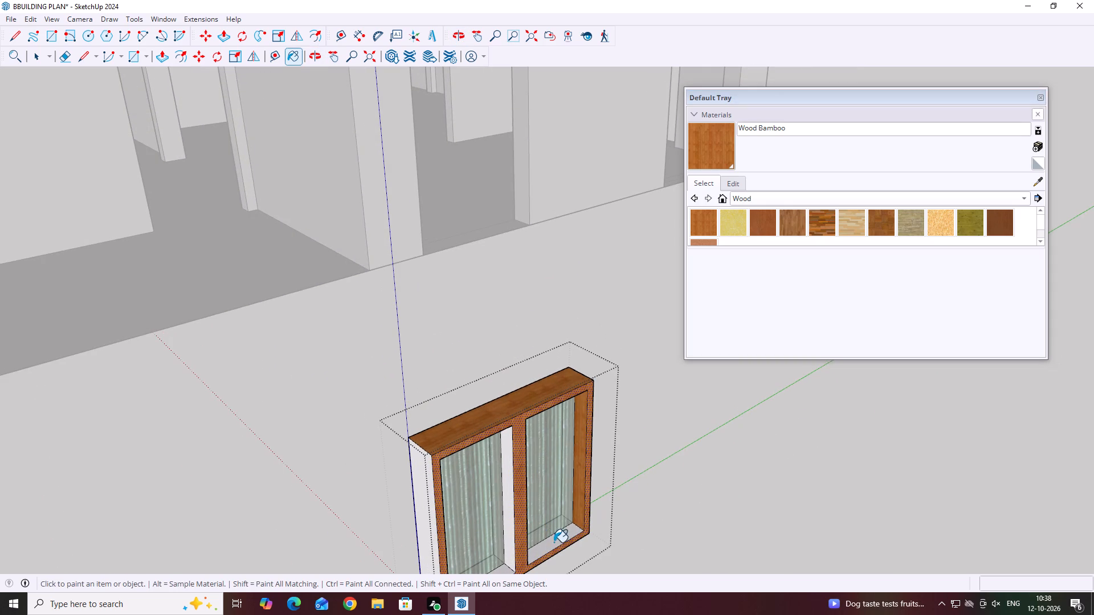
Paint the two side reveals and the sill of the window's left bay, on the front, with Wood Bamboo.
{"action": "middle_click_drag", "start_coordinate": [480, 536], "coordinate": [545, 397]}
{"action": "middle_click_drag", "start_coordinate": [544, 400], "coordinate": [519, 444]}
{"action": "scroll", "coordinate": [588, 401], "scroll_direction": "up", "scroll_amount": 2}
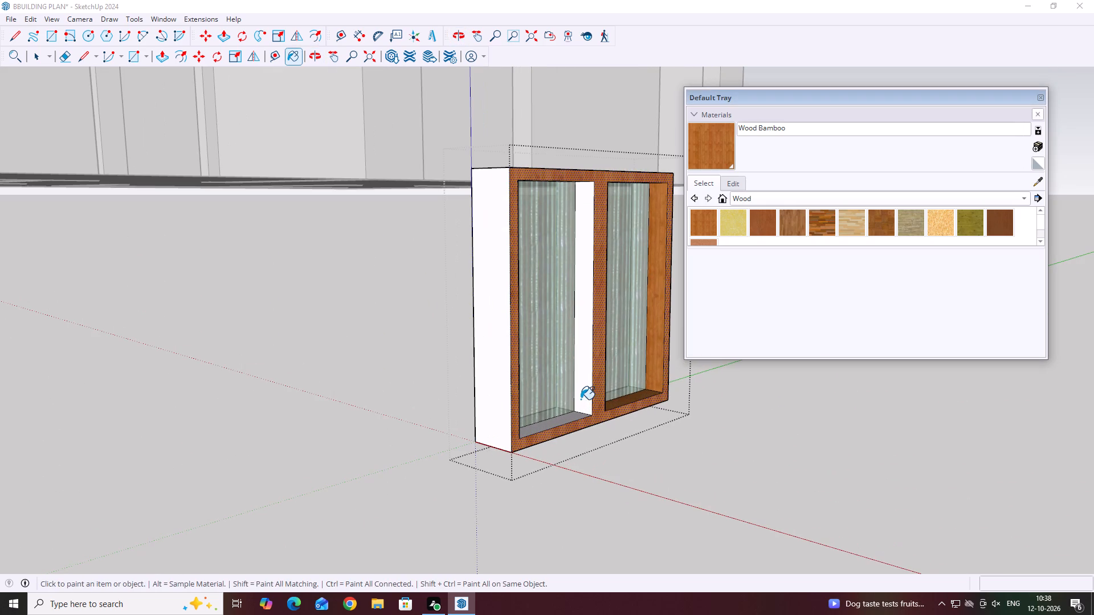
{"action": "left_click", "coordinate": [584, 401]}
{"action": "left_click", "coordinate": [574, 422]}
{"action": "left_click", "coordinate": [575, 415]}
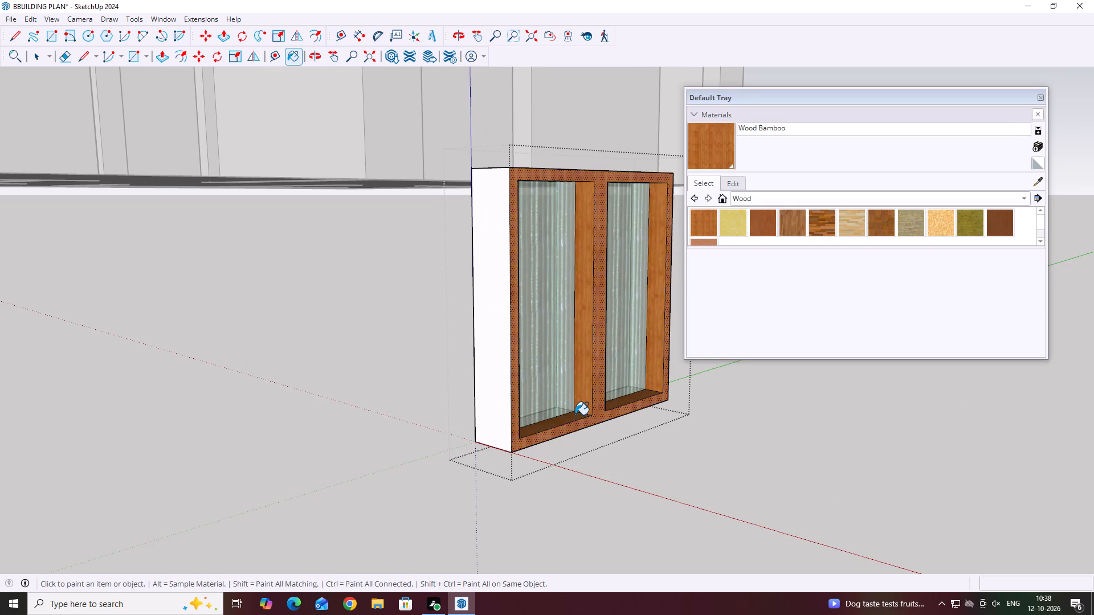
{"action": "middle_click_drag", "start_coordinate": [575, 417], "coordinate": [412, 491]}
{"action": "middle_click_drag", "start_coordinate": [256, 389], "coordinate": [90, 417]}
{"action": "scroll", "coordinate": [111, 338], "scroll_direction": "up", "scroll_amount": 4}
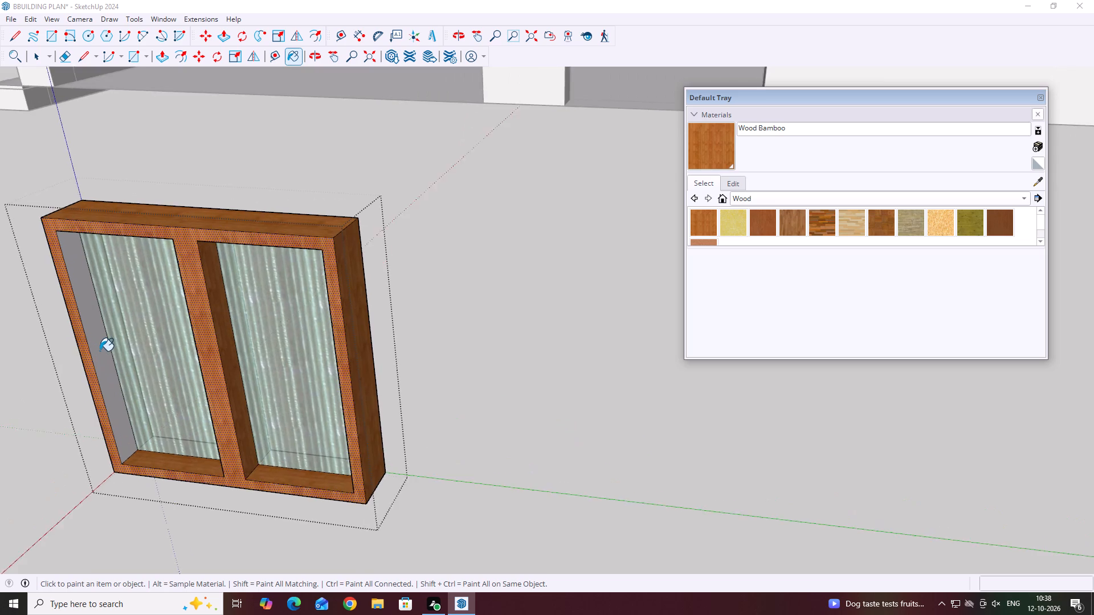
{"action": "scroll", "coordinate": [100, 351], "scroll_direction": "up", "scroll_amount": 6}
{"action": "left_click", "coordinate": [98, 356]}
Paint the top reveals of both window bays on the front with Wood Bamboo.
{"action": "middle_click_drag", "start_coordinate": [300, 427], "coordinate": [397, 283]}
{"action": "scroll", "coordinate": [397, 282], "scroll_direction": "down", "scroll_amount": 5}
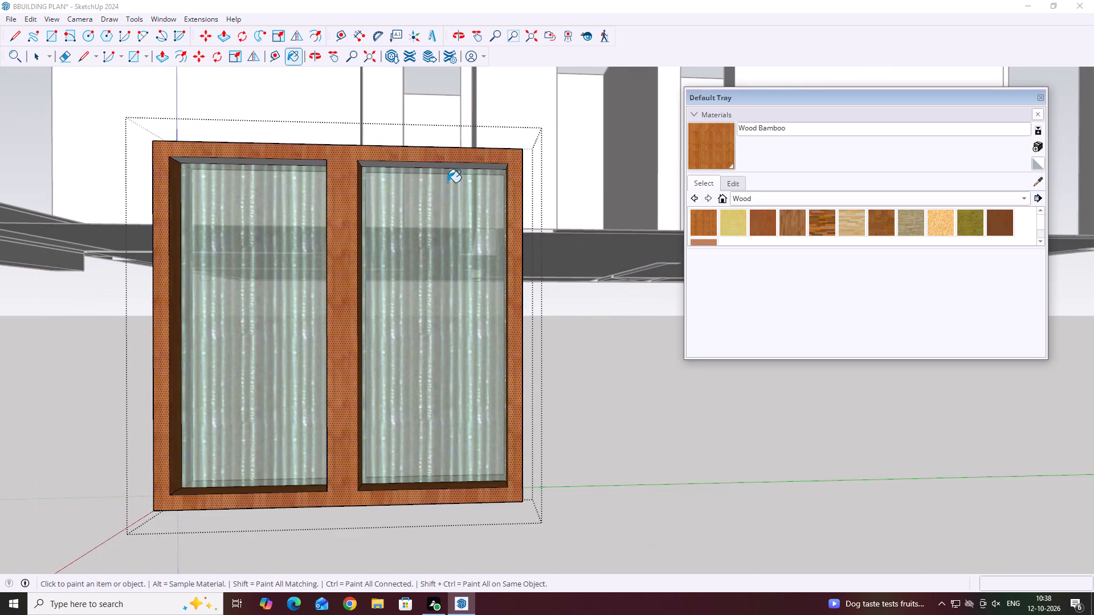
{"action": "scroll", "coordinate": [450, 169], "scroll_direction": "up", "scroll_amount": 6}
{"action": "middle_click_drag", "start_coordinate": [449, 169], "coordinate": [456, 149]}
{"action": "scroll", "coordinate": [474, 146], "scroll_direction": "up", "scroll_amount": 3}
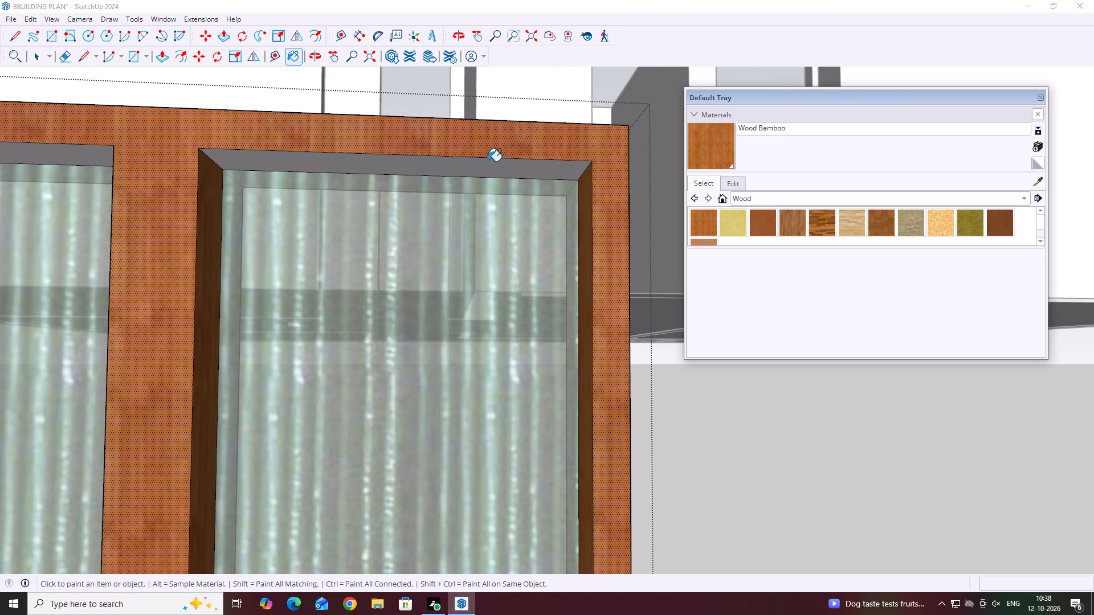
{"action": "left_click", "coordinate": [488, 162]}
{"action": "scroll", "coordinate": [542, 181], "scroll_direction": "down", "scroll_amount": 4}
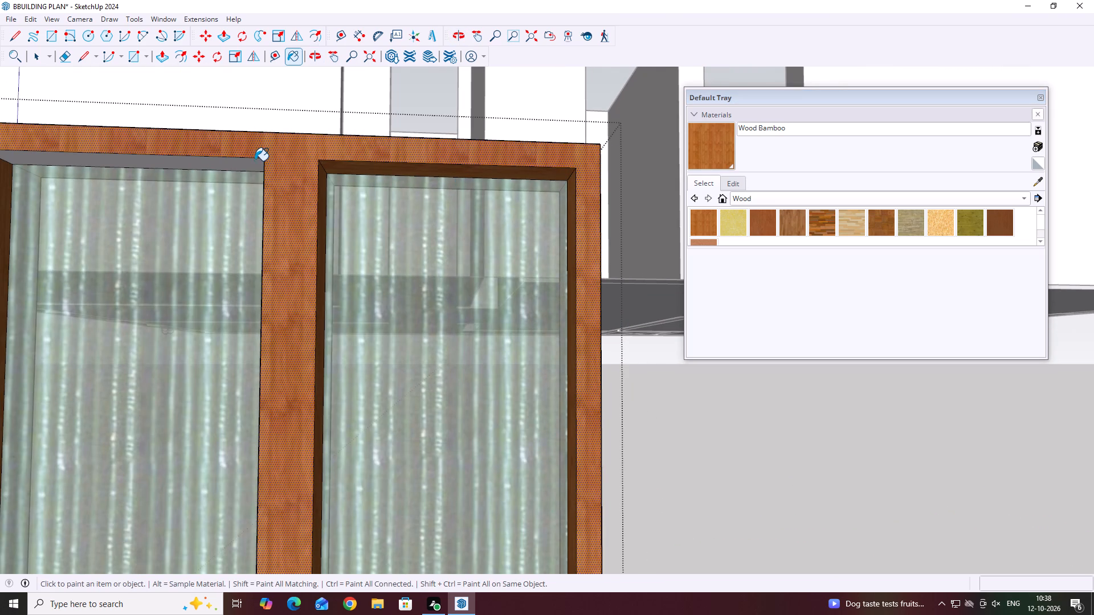
{"action": "left_click", "coordinate": [255, 161]}
Paint the window frame's outer left side with Wood Bamboo.
{"action": "scroll", "coordinate": [470, 232], "scroll_direction": "down", "scroll_amount": 15}
{"action": "middle_click_drag", "start_coordinate": [368, 270], "coordinate": [430, 407]}
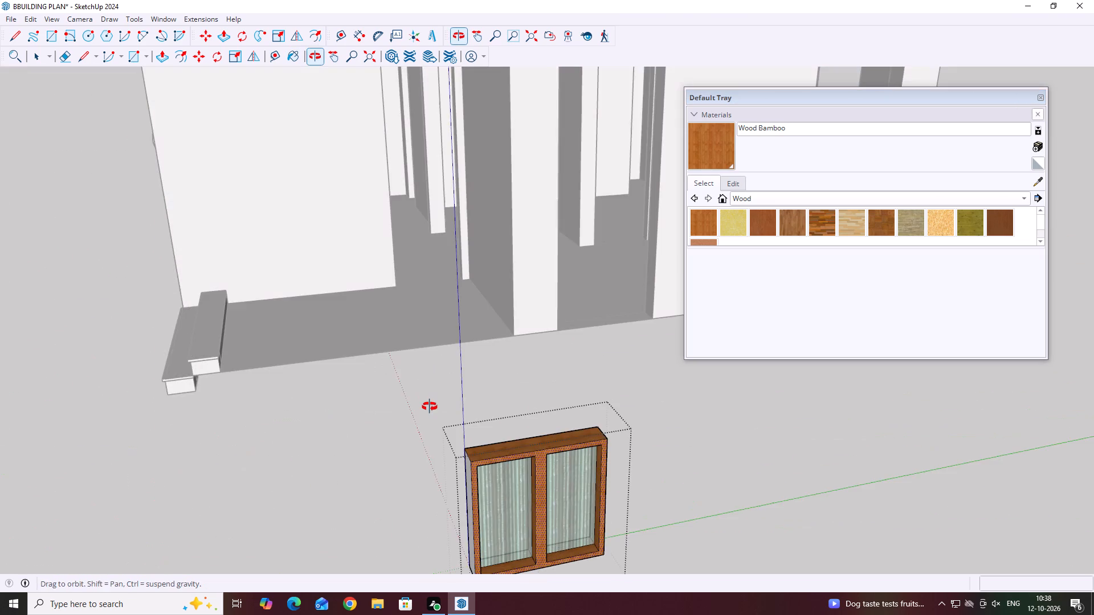
{"action": "middle_click_drag", "start_coordinate": [430, 407], "coordinate": [428, 404]}
{"action": "scroll", "coordinate": [429, 406], "scroll_direction": "down", "scroll_amount": 8}
{"action": "middle_click", "coordinate": [428, 404]}
{"action": "middle_click_drag", "start_coordinate": [471, 442], "coordinate": [554, 421]}
{"action": "scroll", "coordinate": [555, 430], "scroll_direction": "up", "scroll_amount": 1}
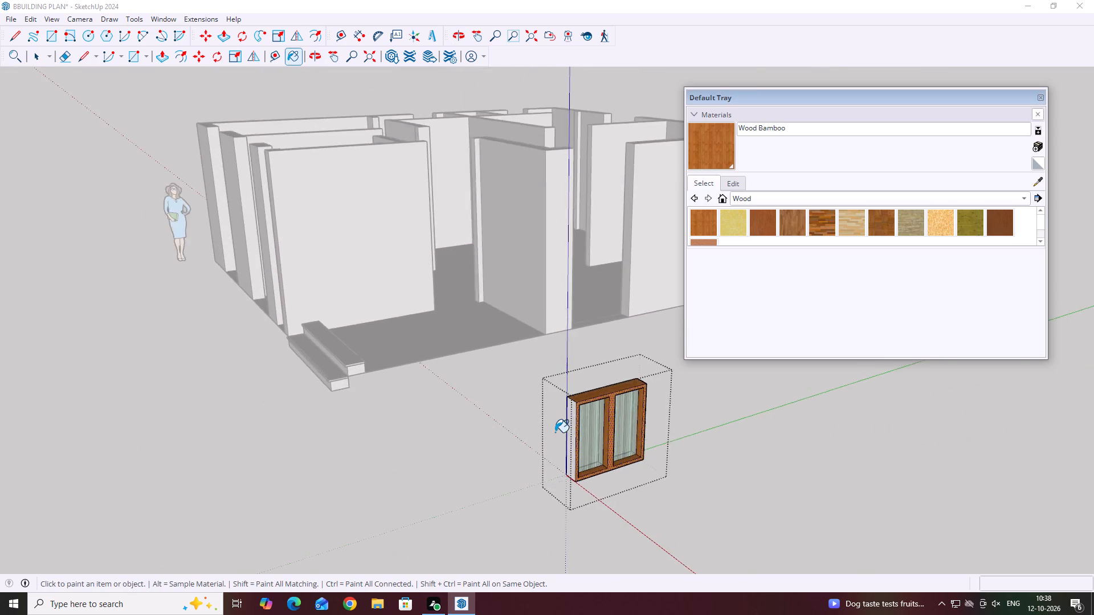
{"action": "scroll", "coordinate": [555, 432], "scroll_direction": "up", "scroll_amount": 12}
{"action": "left_click", "coordinate": [594, 430]}
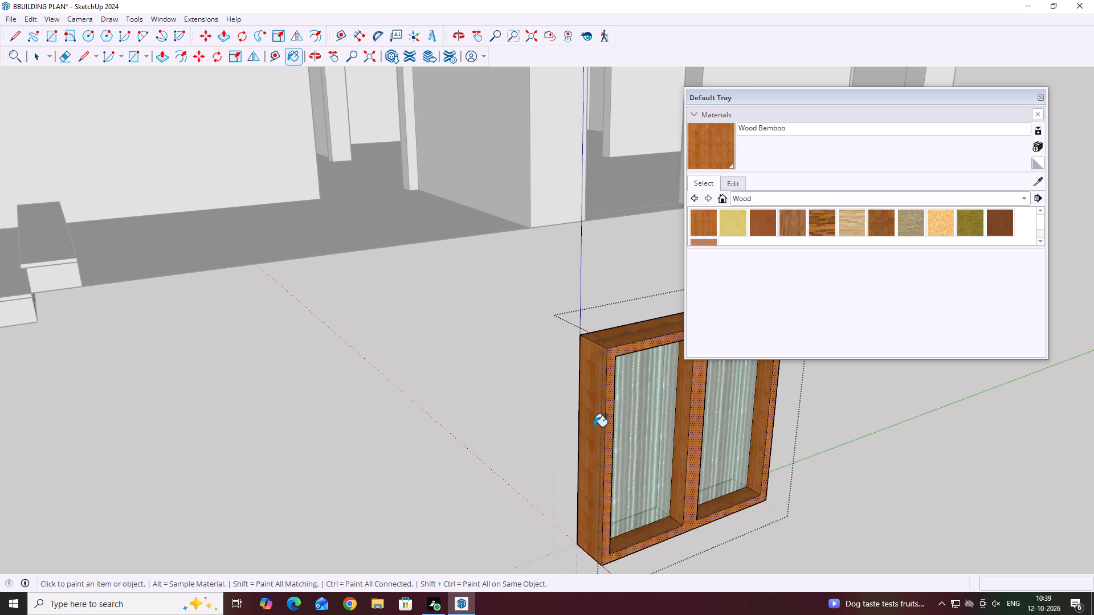
Paint the right bay's mullion-side reveal and the frame face on the window's back with Wood Bamboo.
{"action": "scroll", "coordinate": [543, 386], "scroll_direction": "down", "scroll_amount": 7}
{"action": "middle_click_drag", "start_coordinate": [283, 387], "coordinate": [353, 416]}
{"action": "scroll", "coordinate": [351, 416], "scroll_direction": "down", "scroll_amount": 5}
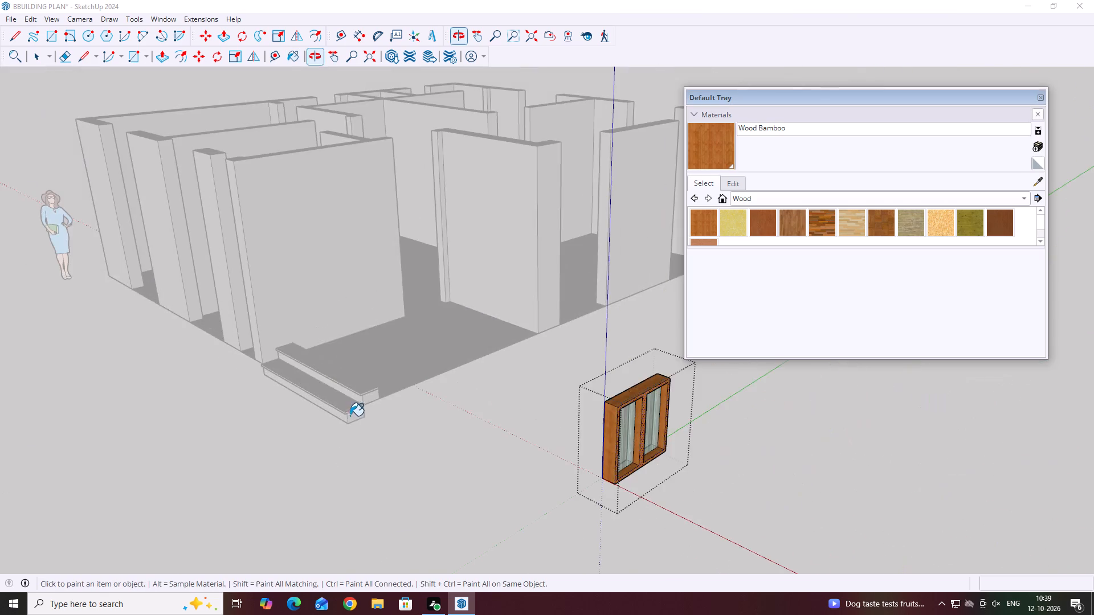
{"action": "scroll", "coordinate": [221, 388], "scroll_direction": "down", "scroll_amount": 7}
{"action": "middle_click_drag", "start_coordinate": [317, 510], "coordinate": [631, 518]}
{"action": "scroll", "coordinate": [697, 403], "scroll_direction": "up", "scroll_amount": 8}
{"action": "middle_click_drag", "start_coordinate": [650, 376], "coordinate": [720, 425]}
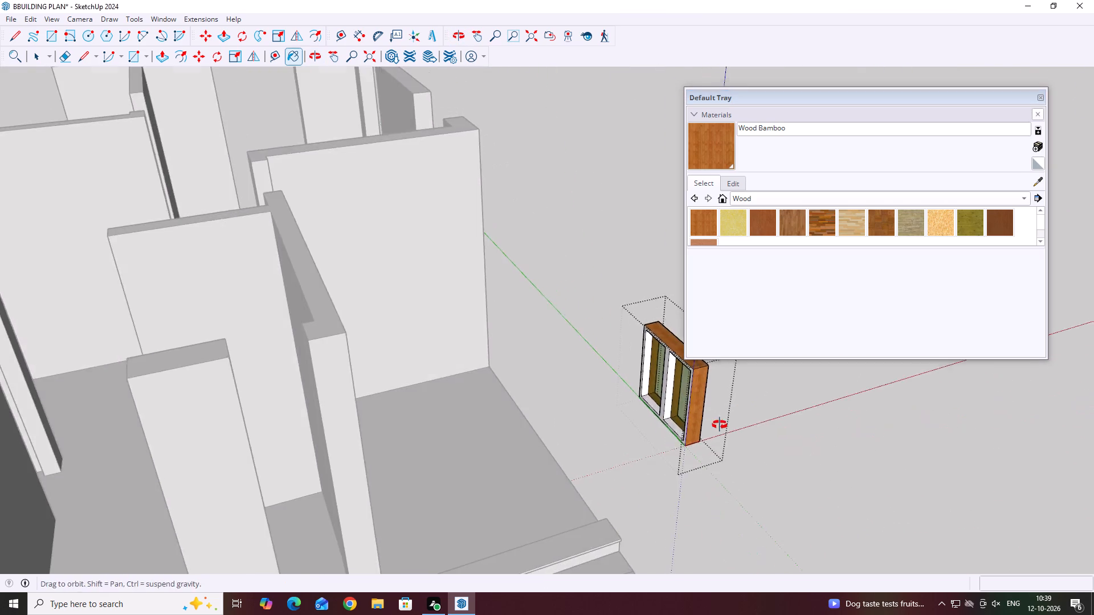
{"action": "middle_click_drag", "start_coordinate": [720, 425], "coordinate": [721, 424]}
{"action": "scroll", "coordinate": [682, 391], "scroll_direction": "up", "scroll_amount": 15}
{"action": "left_click", "coordinate": [677, 453]}
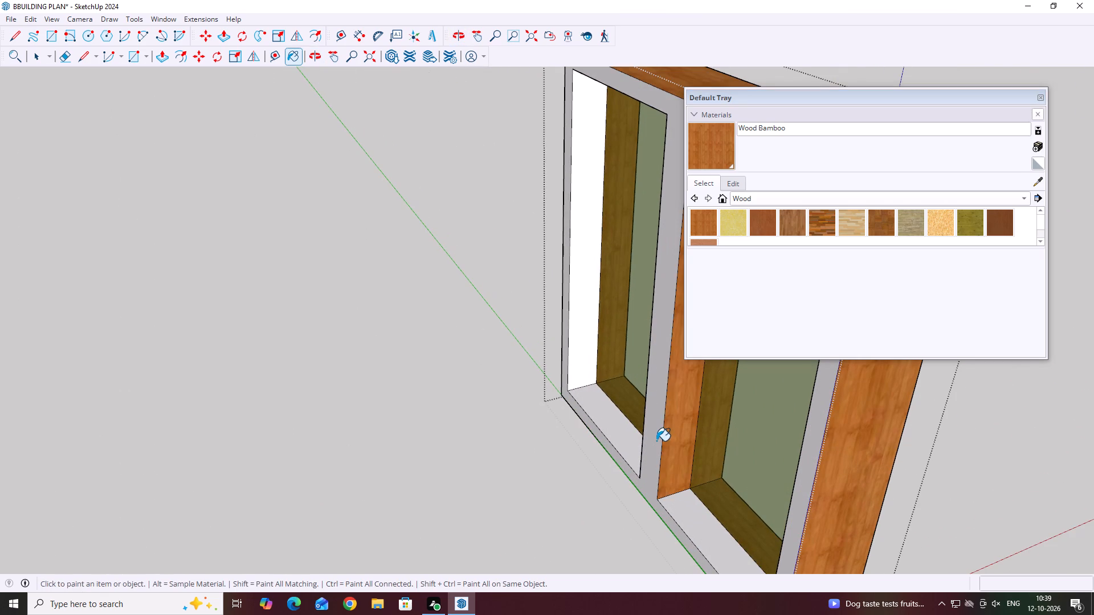
{"action": "left_click", "coordinate": [656, 441]}
Paint the sills of both bays and the left bay's outer reveal on the window's back with Wood Bamboo.
{"action": "scroll", "coordinate": [574, 443], "scroll_direction": "down", "scroll_amount": 4}
{"action": "scroll", "coordinate": [595, 416], "scroll_direction": "up", "scroll_amount": 3}
{"action": "left_click", "coordinate": [594, 417]}
{"action": "scroll", "coordinate": [607, 460], "scroll_direction": "down", "scroll_amount": 6}
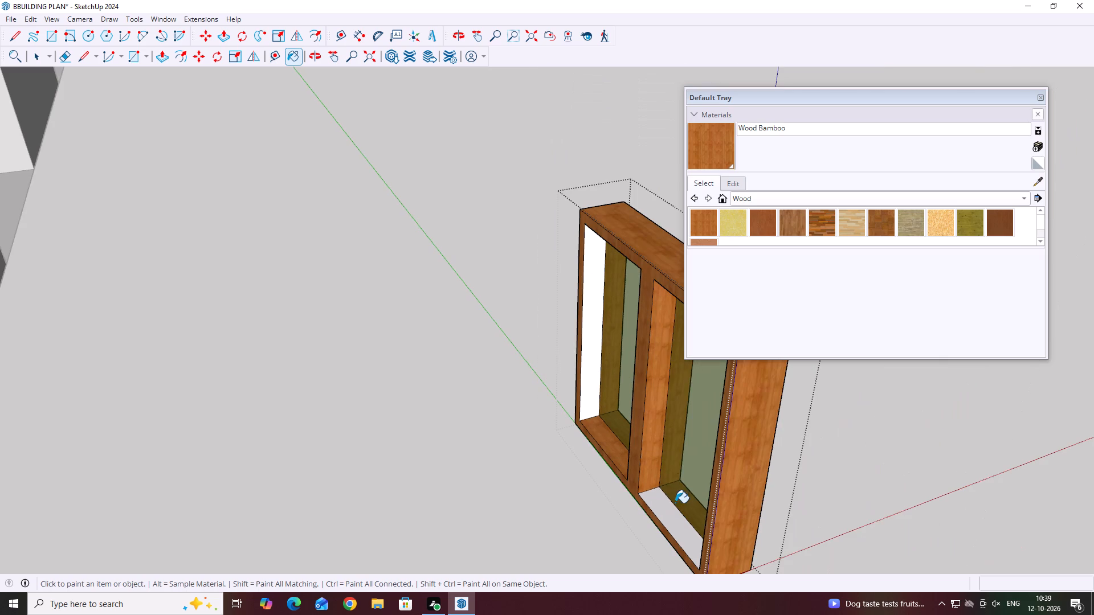
{"action": "left_click", "coordinate": [667, 511]}
{"action": "scroll", "coordinate": [581, 322], "scroll_direction": "up", "scroll_amount": 4}
{"action": "left_click", "coordinate": [591, 326]}
{"action": "scroll", "coordinate": [395, 364], "scroll_direction": "down", "scroll_amount": 7}
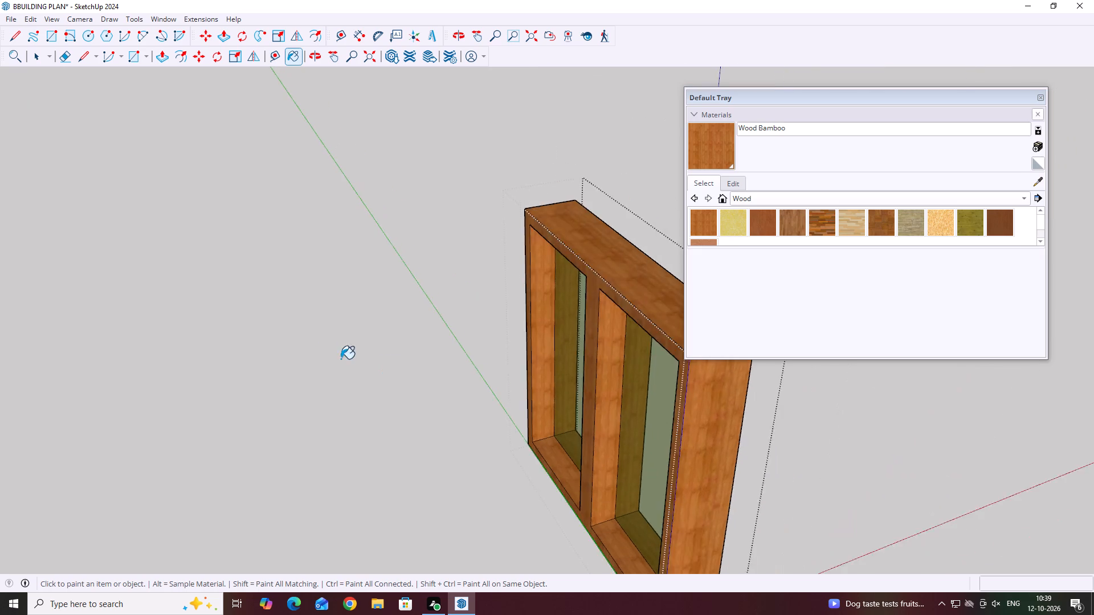
Paint the right-hand side reveals of both bays, as seen from the window's back, with Wood Bamboo.
{"action": "scroll", "coordinate": [341, 359], "scroll_direction": "down", "scroll_amount": 6}
{"action": "scroll", "coordinate": [112, 424], "scroll_direction": "down", "scroll_amount": 1}
{"action": "middle_click_drag", "start_coordinate": [404, 383], "coordinate": [580, 393]}
{"action": "scroll", "coordinate": [410, 346], "scroll_direction": "down", "scroll_amount": 7}
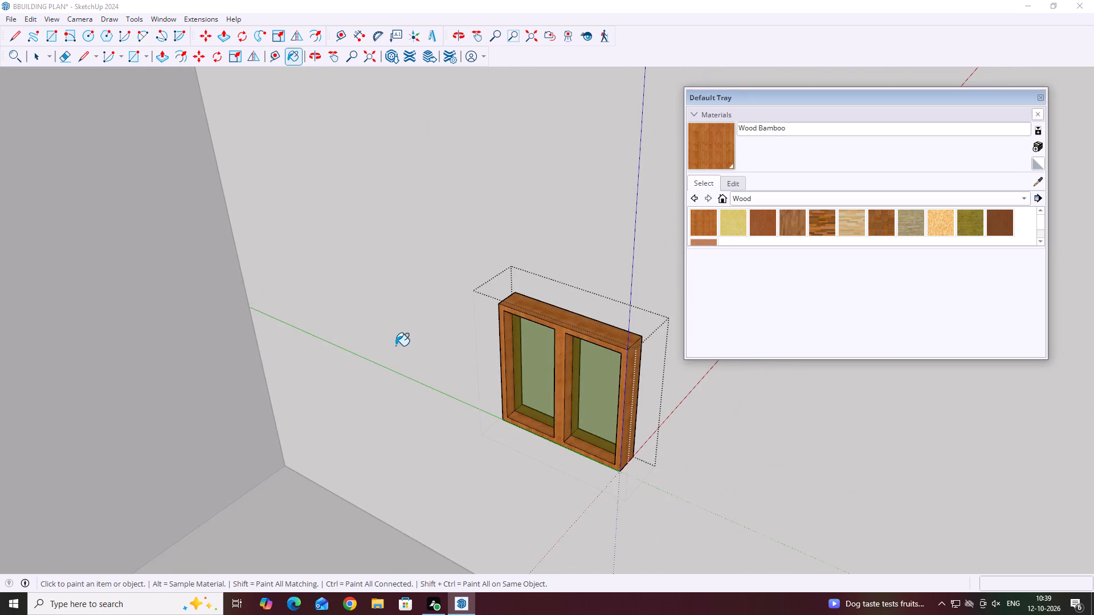
{"action": "middle_click_drag", "start_coordinate": [301, 347], "coordinate": [590, 372]}
{"action": "middle_click_drag", "start_coordinate": [538, 369], "coordinate": [497, 435]}
{"action": "scroll", "coordinate": [489, 421], "scroll_direction": "down", "scroll_amount": 11}
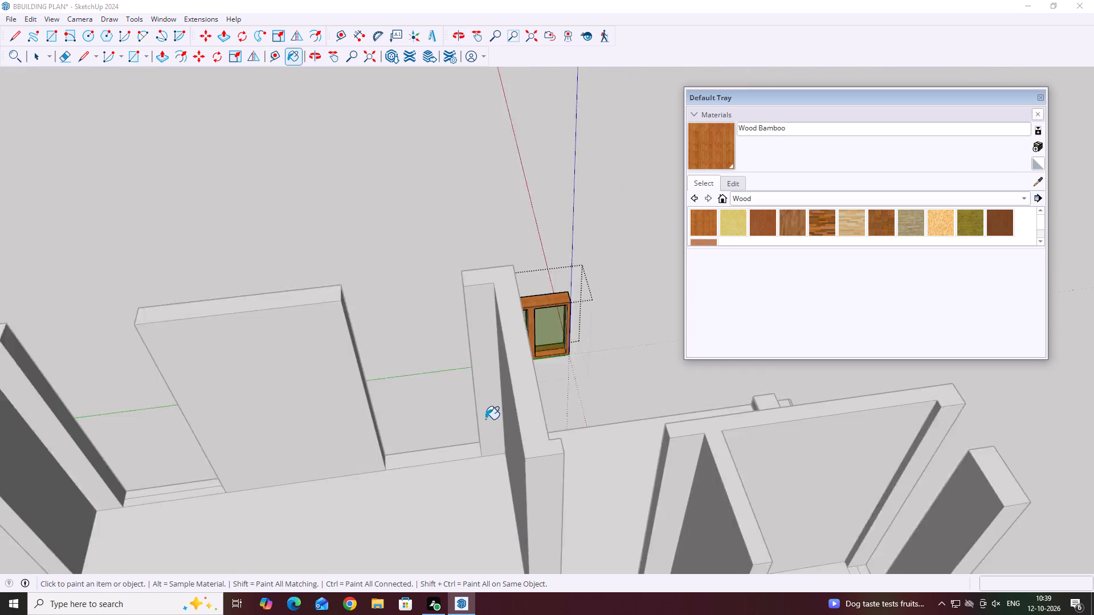
{"action": "scroll", "coordinate": [485, 419], "scroll_direction": "down", "scroll_amount": 8}
{"action": "middle_click_drag", "start_coordinate": [462, 333], "coordinate": [624, 399]}
{"action": "scroll", "coordinate": [464, 343], "scroll_direction": "up", "scroll_amount": 8}
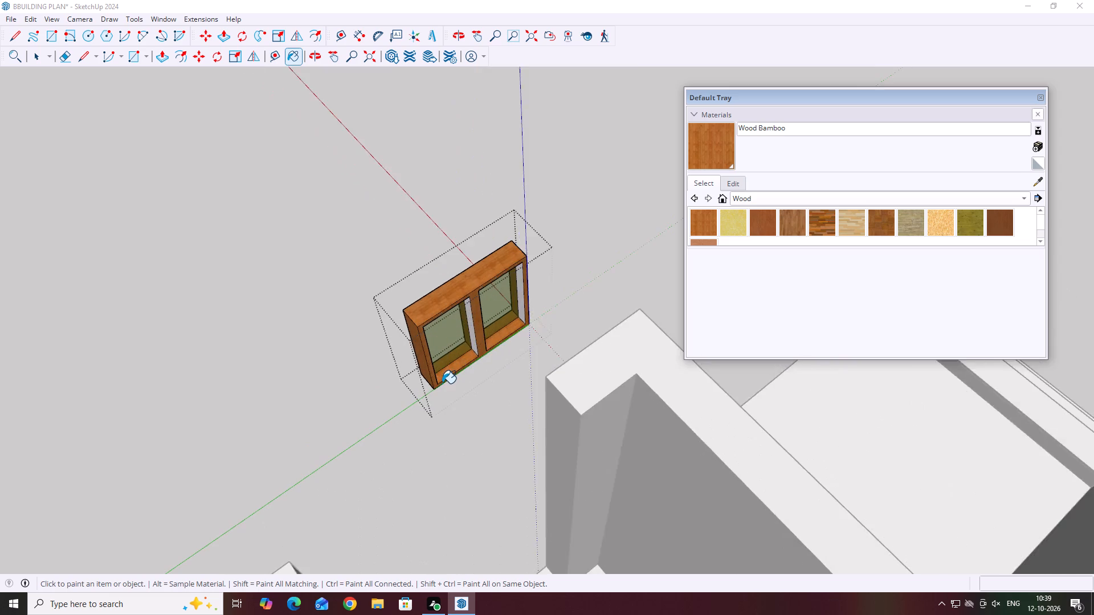
{"action": "scroll", "coordinate": [442, 383], "scroll_direction": "up", "scroll_amount": 4}
{"action": "middle_click_drag", "start_coordinate": [511, 343], "coordinate": [520, 328]}
{"action": "scroll", "coordinate": [488, 327], "scroll_direction": "up", "scroll_amount": 11}
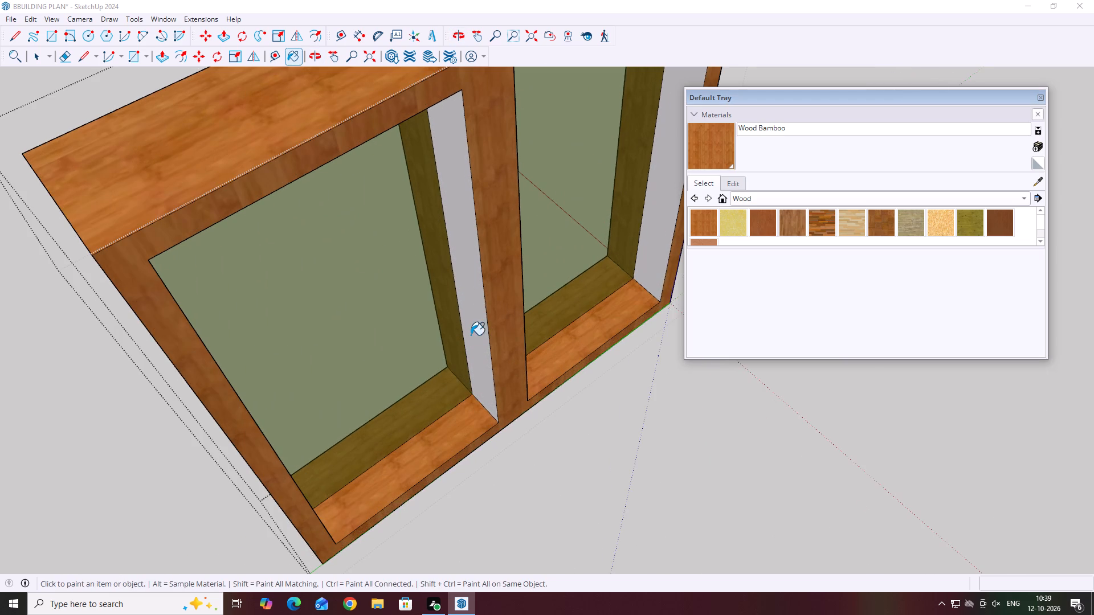
{"action": "left_click", "coordinate": [473, 345]}
{"action": "scroll", "coordinate": [458, 345], "scroll_direction": "down", "scroll_amount": 11}
{"action": "scroll", "coordinate": [533, 313], "scroll_direction": "up", "scroll_amount": 8}
{"action": "left_click", "coordinate": [532, 310]}
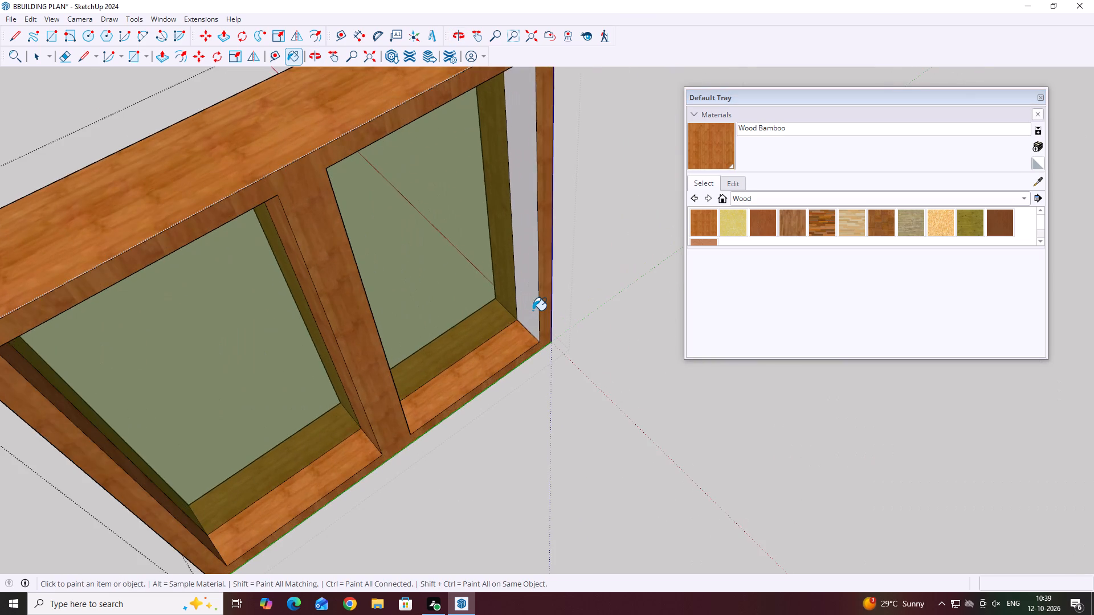
Paint the top reveals of both bays on the window's back with Wood Bamboo.
{"action": "scroll", "coordinate": [533, 313], "scroll_direction": "down", "scroll_amount": 5}
{"action": "middle_click_drag", "start_coordinate": [438, 311], "coordinate": [379, 206]}
{"action": "scroll", "coordinate": [393, 254], "scroll_direction": "down", "scroll_amount": 11}
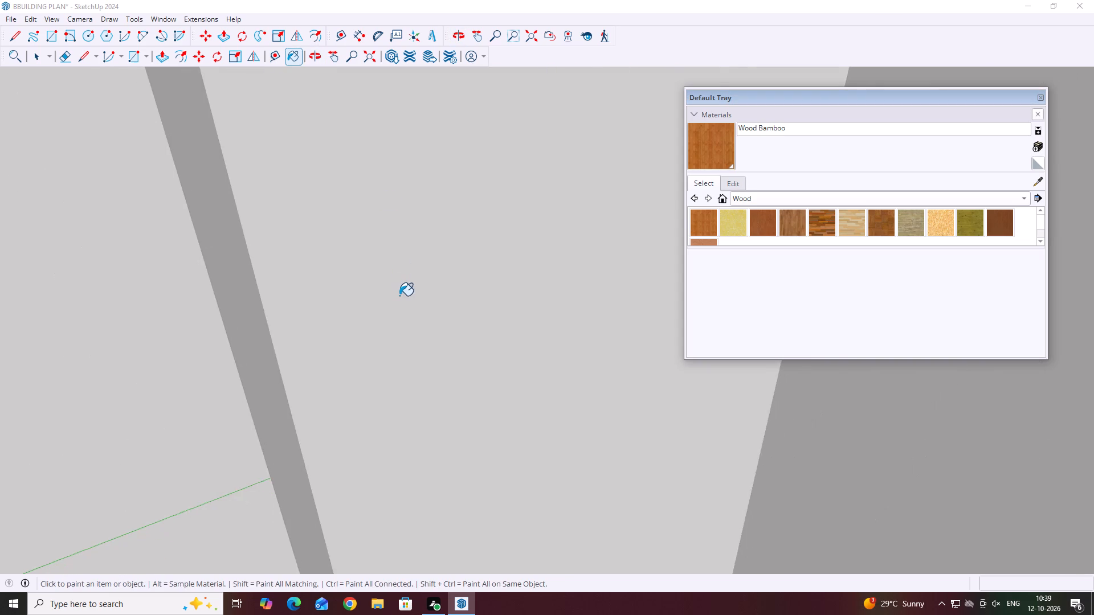
{"action": "scroll", "coordinate": [399, 296], "scroll_direction": "down", "scroll_amount": 2}
{"action": "scroll", "coordinate": [456, 371], "scroll_direction": "down", "scroll_amount": 5}
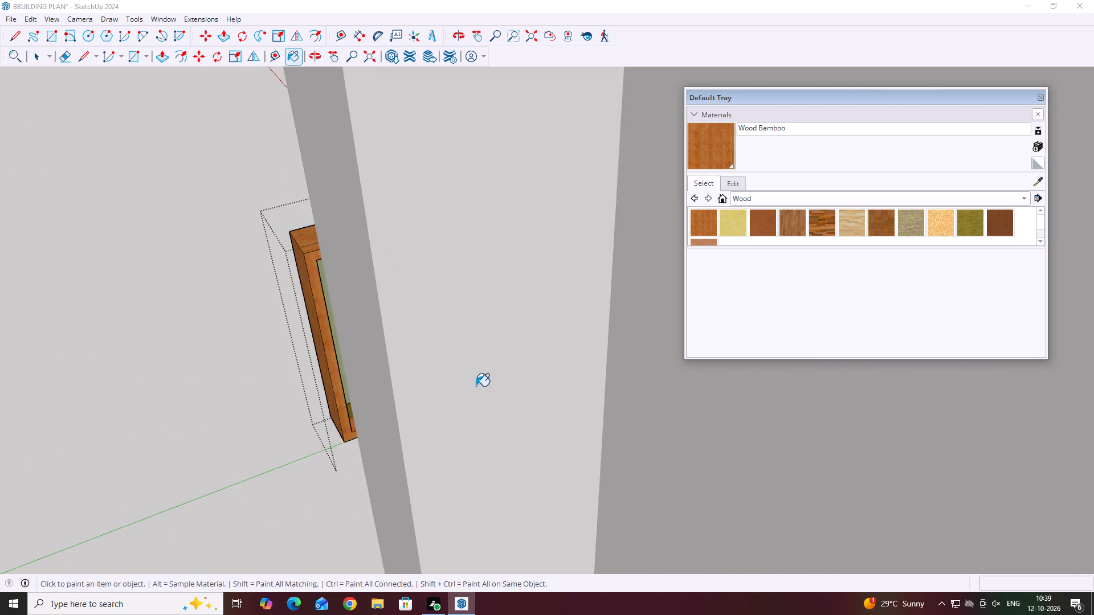
{"action": "scroll", "coordinate": [476, 386], "scroll_direction": "down", "scroll_amount": 10}
{"action": "middle_click_drag", "start_coordinate": [433, 348], "coordinate": [349, 393]}
{"action": "scroll", "coordinate": [430, 351], "scroll_direction": "down", "scroll_amount": 14}
{"action": "middle_click_drag", "start_coordinate": [435, 330], "coordinate": [413, 304]}
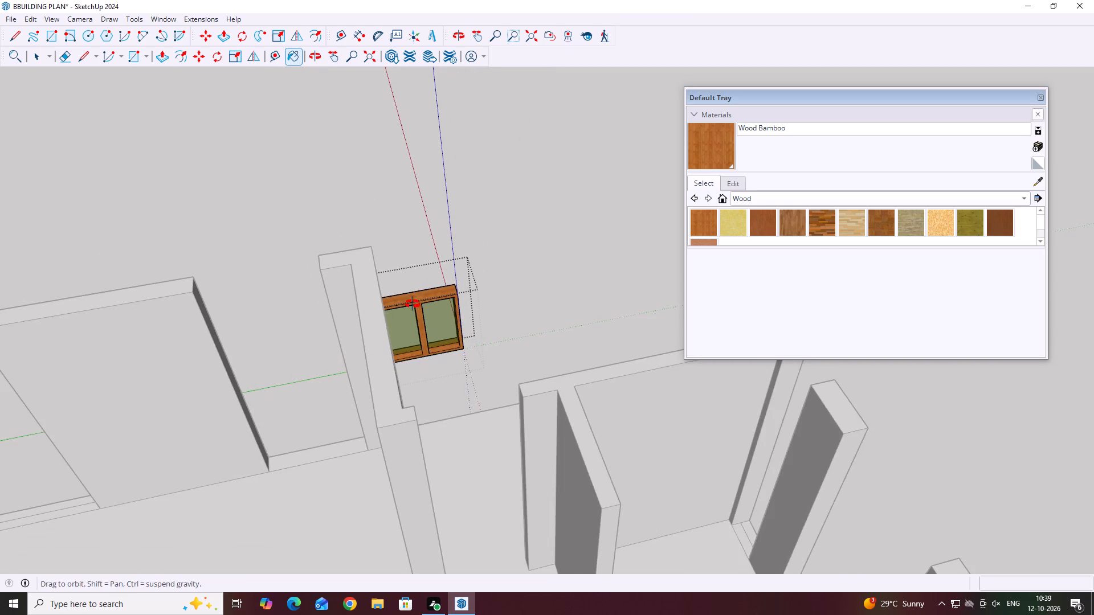
{"action": "middle_click_drag", "start_coordinate": [413, 304], "coordinate": [397, 259]}
{"action": "scroll", "coordinate": [440, 322], "scroll_direction": "up", "scroll_amount": 4}
{"action": "middle_click_drag", "start_coordinate": [434, 372], "coordinate": [417, 260]}
{"action": "middle_click_drag", "start_coordinate": [421, 409], "coordinate": [421, 329]}
{"action": "scroll", "coordinate": [421, 382], "scroll_direction": "up", "scroll_amount": 1}
{"action": "middle_click_drag", "start_coordinate": [411, 458], "coordinate": [414, 429]}
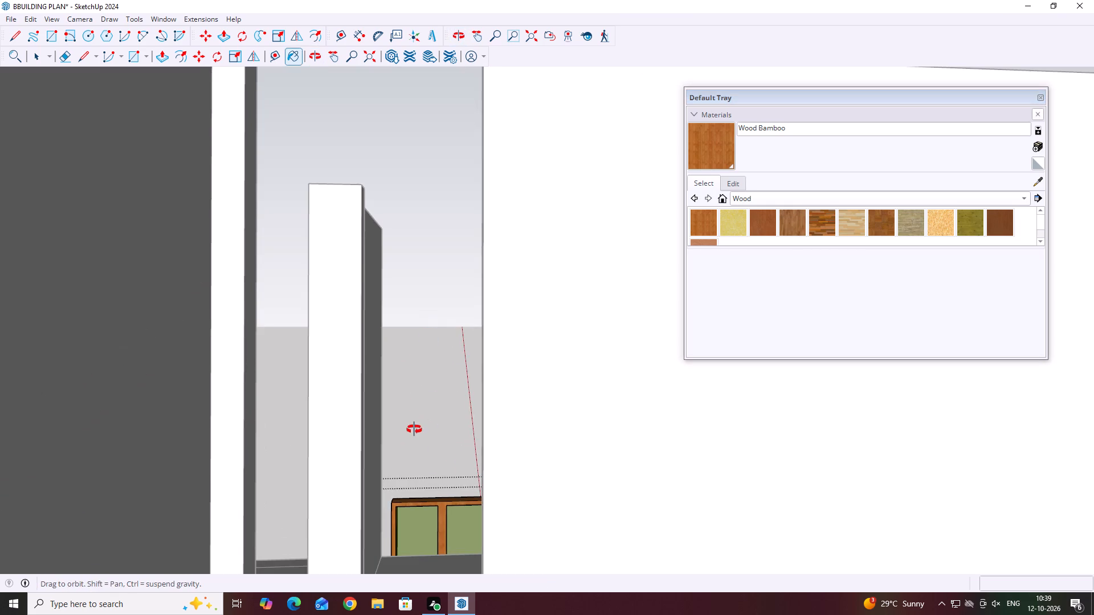
{"action": "middle_click_drag", "start_coordinate": [414, 429], "coordinate": [417, 416]}
{"action": "scroll", "coordinate": [433, 391], "scroll_direction": "down", "scroll_amount": 20}
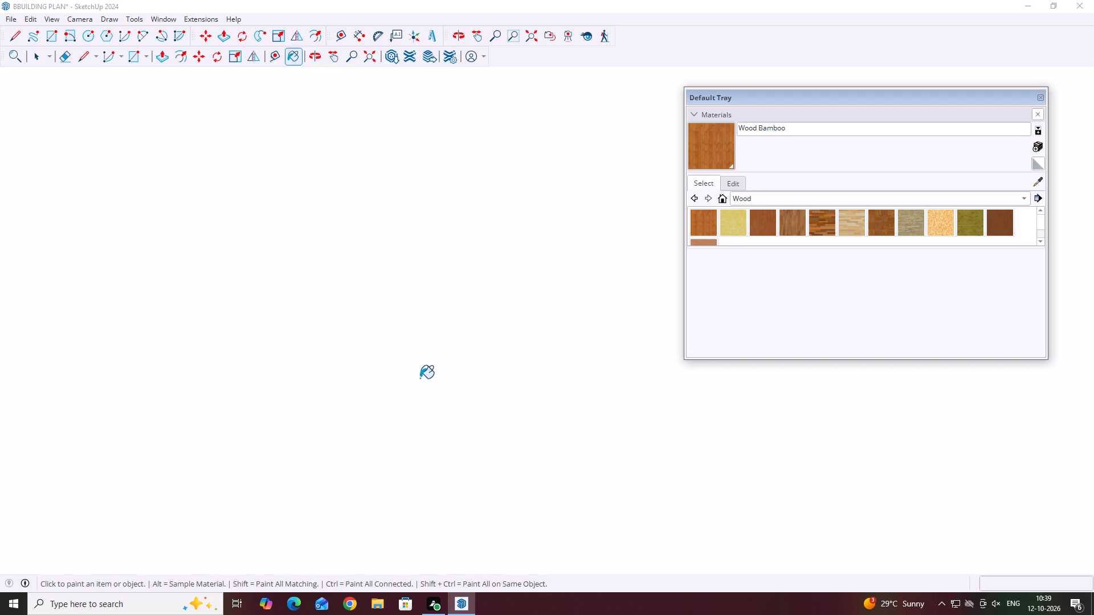
{"action": "scroll", "coordinate": [420, 378], "scroll_direction": "down", "scroll_amount": 20}
{"action": "scroll", "coordinate": [420, 378], "scroll_direction": "down", "scroll_amount": 20}
{"action": "scroll", "coordinate": [420, 378], "scroll_direction": "down", "scroll_amount": 1}
{"action": "middle_click", "coordinate": [421, 364]}
{"action": "middle_click", "coordinate": [421, 362]}
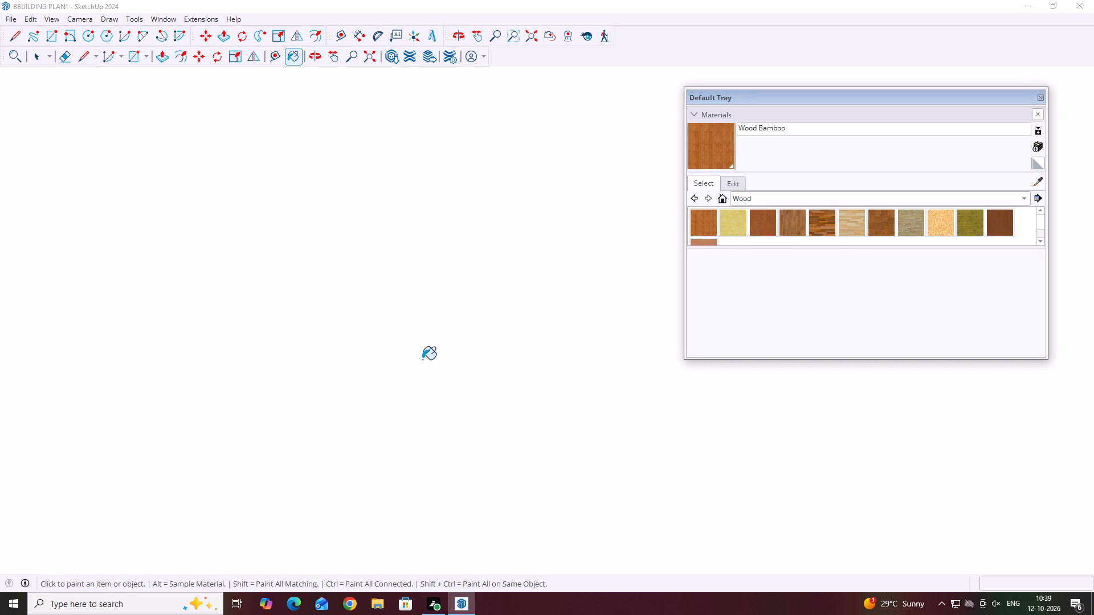
{"action": "scroll", "coordinate": [422, 359], "scroll_direction": "down", "scroll_amount": 20}
{"action": "scroll", "coordinate": [422, 359], "scroll_direction": "down", "scroll_amount": 14}
{"action": "middle_click", "coordinate": [424, 358]}
{"action": "middle_click", "coordinate": [424, 358]}
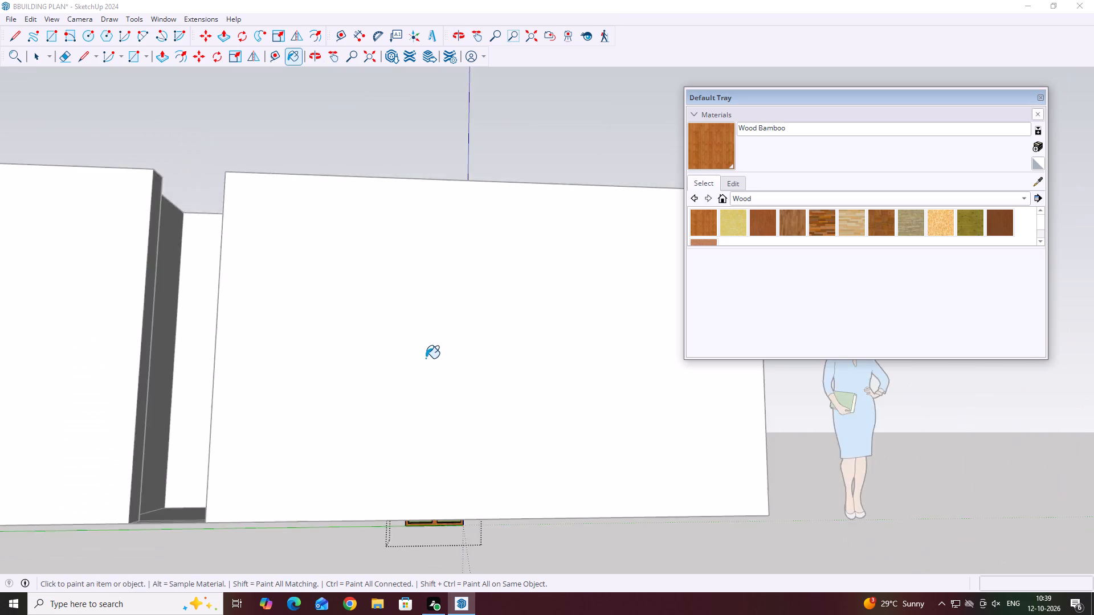
{"action": "scroll", "coordinate": [426, 358], "scroll_direction": "down", "scroll_amount": 10}
{"action": "middle_click_drag", "start_coordinate": [487, 331], "coordinate": [471, 458]}
{"action": "scroll", "coordinate": [458, 417], "scroll_direction": "down", "scroll_amount": 1}
{"action": "middle_click_drag", "start_coordinate": [519, 280], "coordinate": [421, 487]}
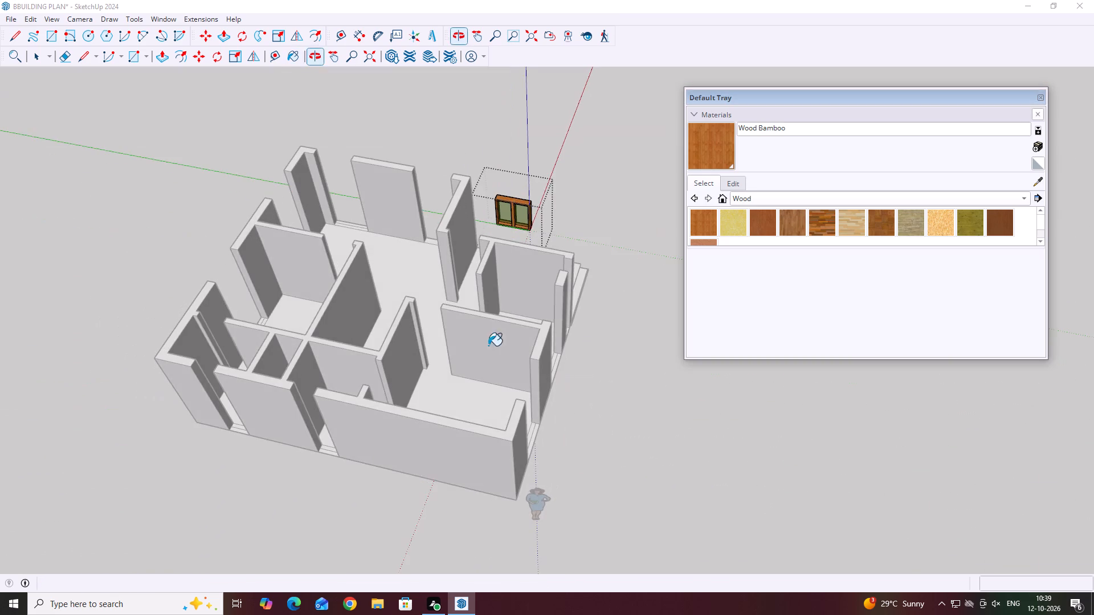
{"action": "scroll", "coordinate": [514, 215], "scroll_direction": "up", "scroll_amount": 13}
{"action": "middle_click", "coordinate": [513, 207]}
{"action": "middle_click_drag", "start_coordinate": [501, 217], "coordinate": [593, 194]}
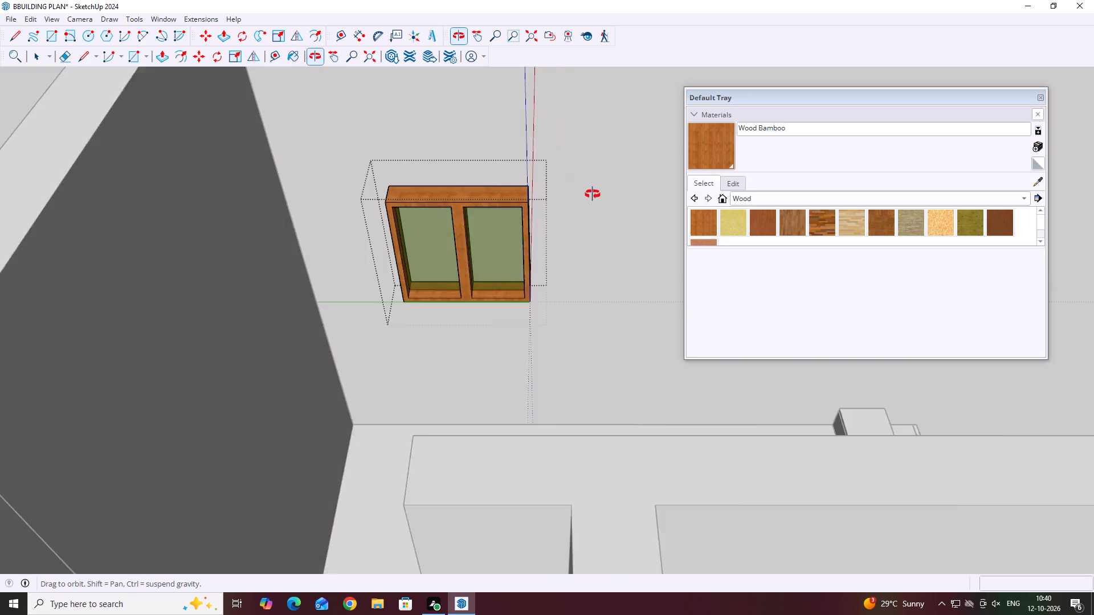
{"action": "middle_click_drag", "start_coordinate": [593, 194], "coordinate": [619, 182]}
{"action": "middle_click_drag", "start_coordinate": [439, 237], "coordinate": [467, 144]}
{"action": "middle_click_drag", "start_coordinate": [448, 326], "coordinate": [451, 249]}
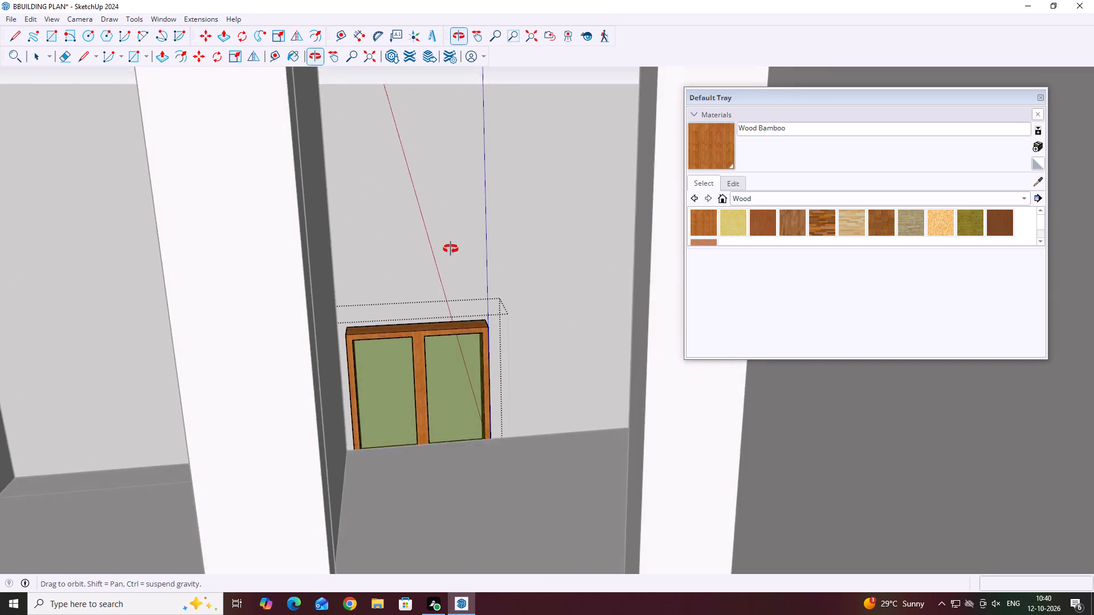
{"action": "middle_click_drag", "start_coordinate": [451, 249], "coordinate": [456, 227]}
{"action": "scroll", "coordinate": [455, 348], "scroll_direction": "up", "scroll_amount": 3}
{"action": "middle_click_drag", "start_coordinate": [452, 393], "coordinate": [454, 348]}
{"action": "scroll", "coordinate": [440, 401], "scroll_direction": "up", "scroll_amount": 4}
{"action": "middle_click_drag", "start_coordinate": [435, 395], "coordinate": [444, 361]}
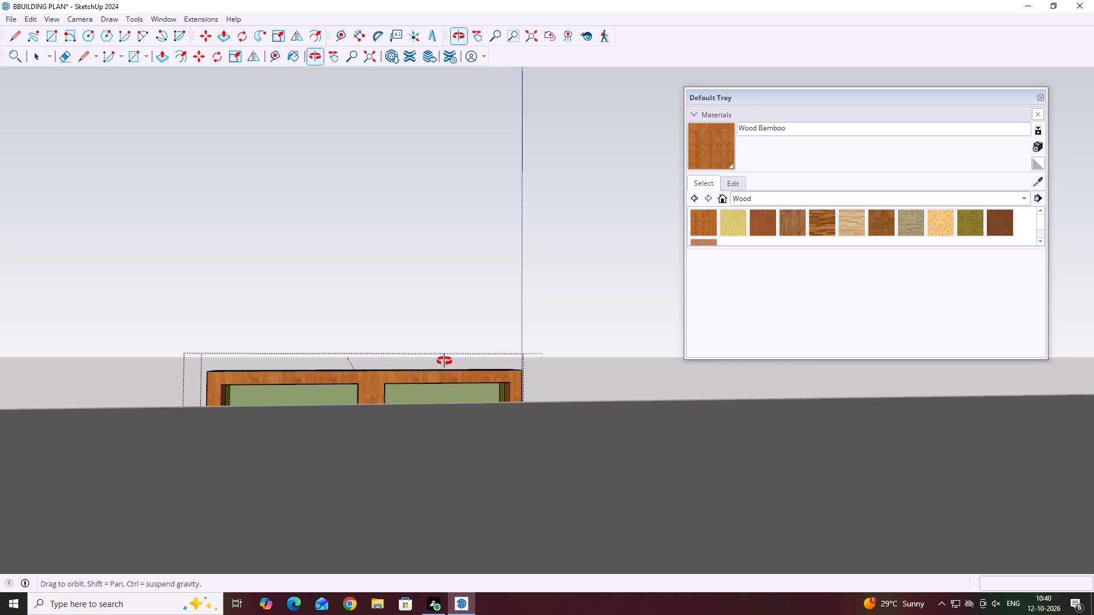
{"action": "middle_click_drag", "start_coordinate": [444, 361], "coordinate": [444, 360]}
{"action": "middle_click_drag", "start_coordinate": [442, 383], "coordinate": [431, 432]}
{"action": "scroll", "coordinate": [419, 382], "scroll_direction": "down", "scroll_amount": 12}
{"action": "middle_click_drag", "start_coordinate": [471, 363], "coordinate": [215, 411]}
{"action": "scroll", "coordinate": [238, 401], "scroll_direction": "down", "scroll_amount": 6}
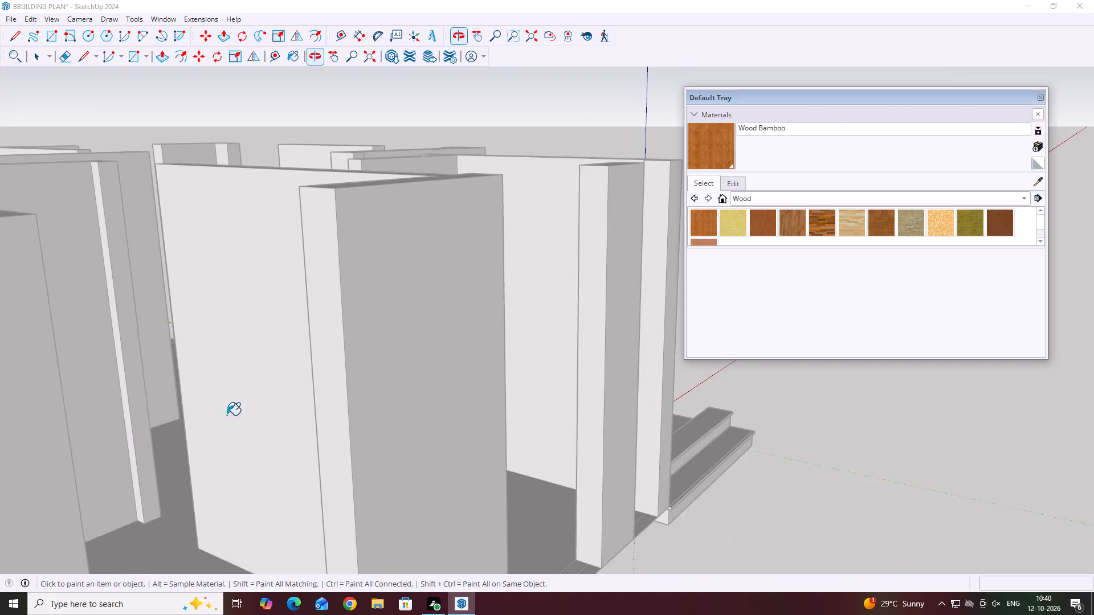
{"action": "middle_click_drag", "start_coordinate": [329, 414], "coordinate": [168, 438]}
{"action": "middle_click_drag", "start_coordinate": [414, 453], "coordinate": [323, 446]}
{"action": "scroll", "coordinate": [890, 468], "scroll_direction": "up", "scroll_amount": 3}
{"action": "middle_click_drag", "start_coordinate": [839, 391], "coordinate": [867, 356]}
{"action": "scroll", "coordinate": [862, 379], "scroll_direction": "up", "scroll_amount": 1}
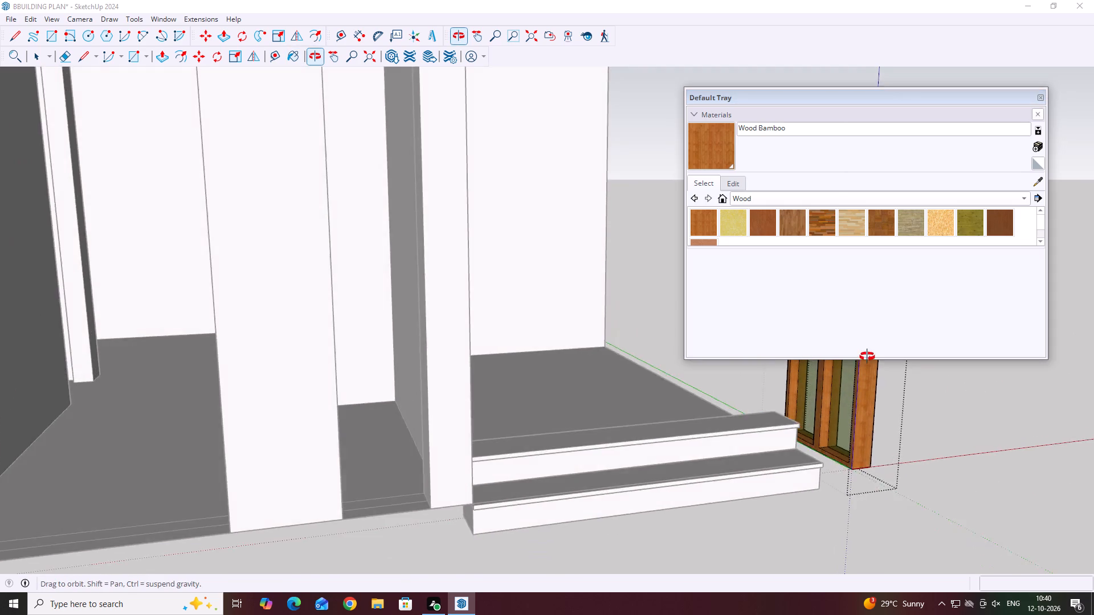
{"action": "scroll", "coordinate": [851, 366], "scroll_direction": "up", "scroll_amount": 4}
{"action": "middle_click_drag", "start_coordinate": [648, 398], "coordinate": [623, 391]}
{"action": "scroll", "coordinate": [623, 391], "scroll_direction": "down", "scroll_amount": 20}
{"action": "scroll", "coordinate": [623, 391], "scroll_direction": "down", "scroll_amount": 4}
{"action": "scroll", "coordinate": [582, 376], "scroll_direction": "up", "scroll_amount": 13}
{"action": "middle_click_drag", "start_coordinate": [606, 349], "coordinate": [648, 301]}
{"action": "scroll", "coordinate": [663, 286], "scroll_direction": "up", "scroll_amount": 17}
{"action": "left_click", "coordinate": [656, 269]}
{"action": "middle_click_drag", "start_coordinate": [530, 276], "coordinate": [537, 286]}
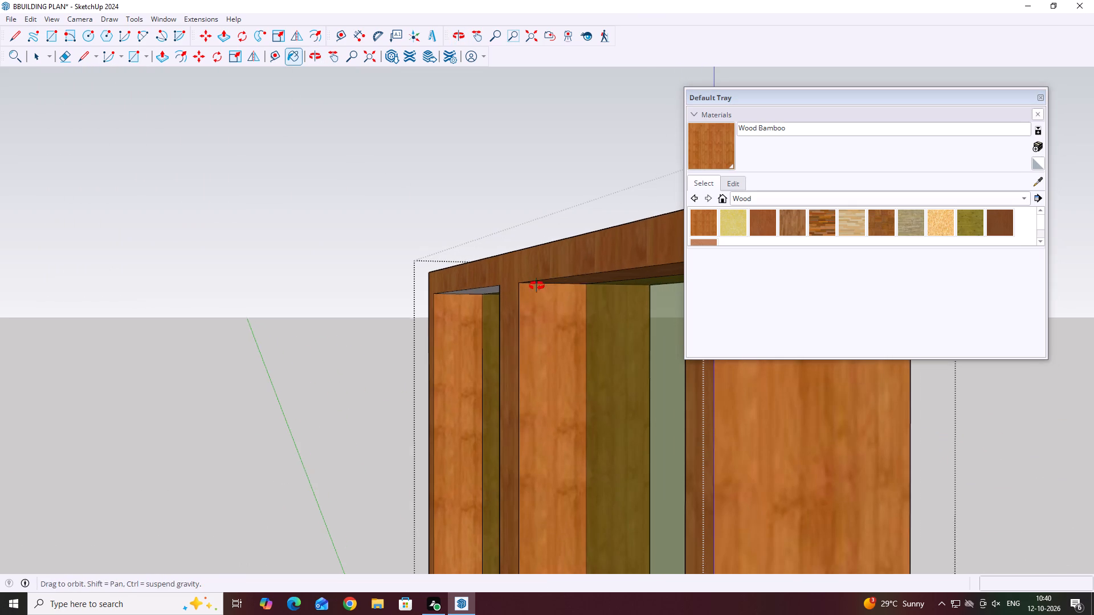
{"action": "middle_click_drag", "start_coordinate": [537, 286], "coordinate": [574, 306]}
{"action": "scroll", "coordinate": [488, 286], "scroll_direction": "up", "scroll_amount": 2}
{"action": "middle_click_drag", "start_coordinate": [488, 286], "coordinate": [575, 264]}
{"action": "middle_click", "coordinate": [519, 273]}
{"action": "scroll", "coordinate": [519, 273], "scroll_direction": "up", "scroll_amount": 3}
{"action": "left_click", "coordinate": [526, 280]}
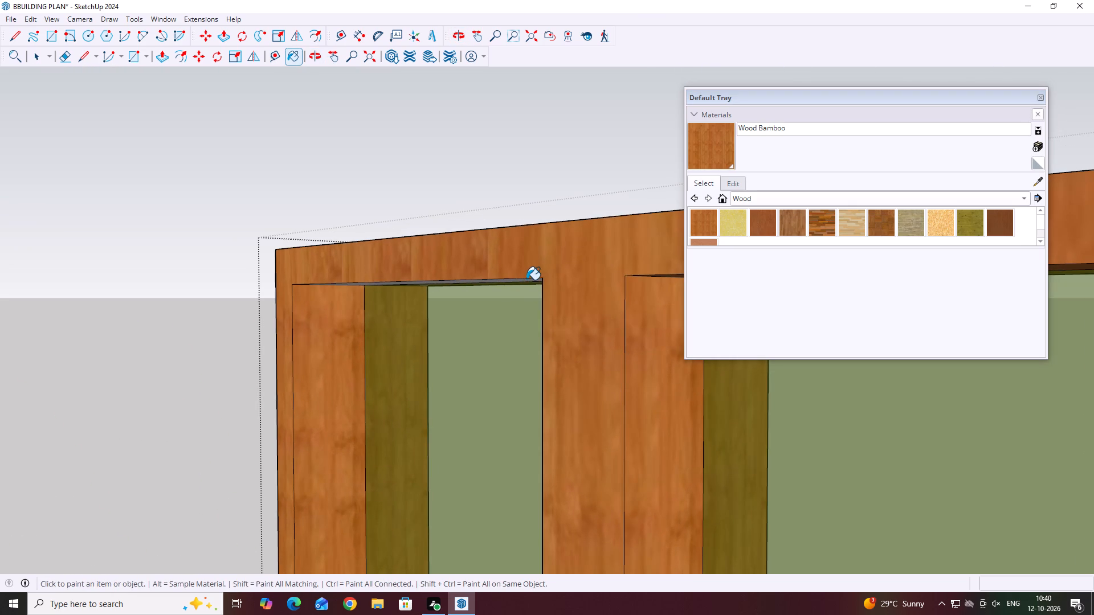
Stop painting and exit editing of the window object.
{"action": "scroll", "coordinate": [521, 277], "scroll_direction": "down", "scroll_amount": 20}
{"action": "scroll", "coordinate": [521, 277], "scroll_direction": "down", "scroll_amount": 5}
{"action": "key", "text": "space"}
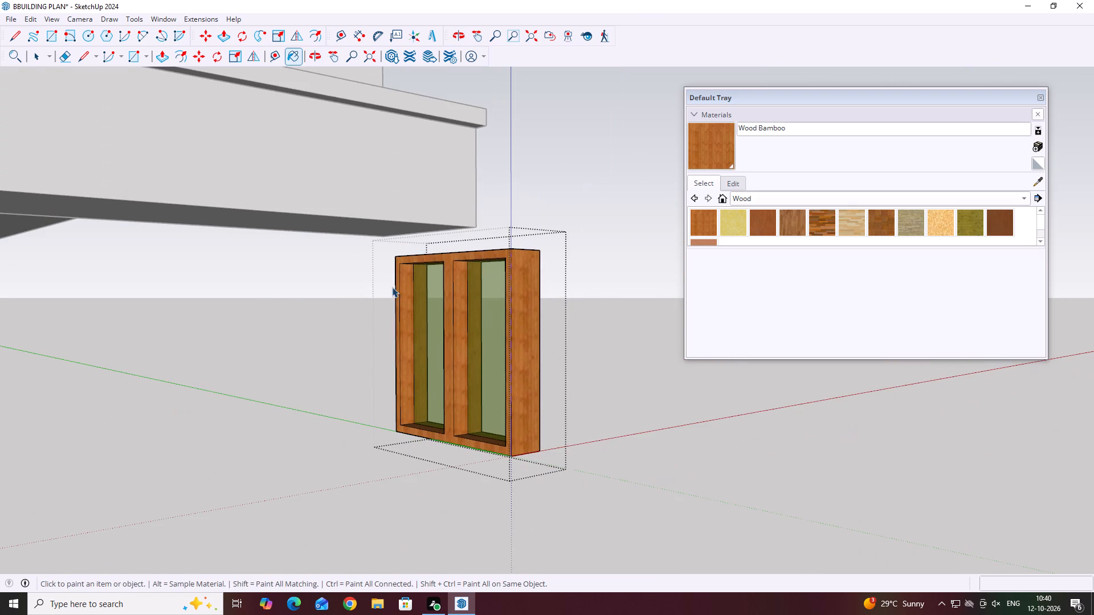
{"action": "left_click_drag", "start_coordinate": [1043, 95], "coordinate": [1042, 102]}
{"action": "scroll", "coordinate": [500, 446], "scroll_direction": "down", "scroll_amount": 6}
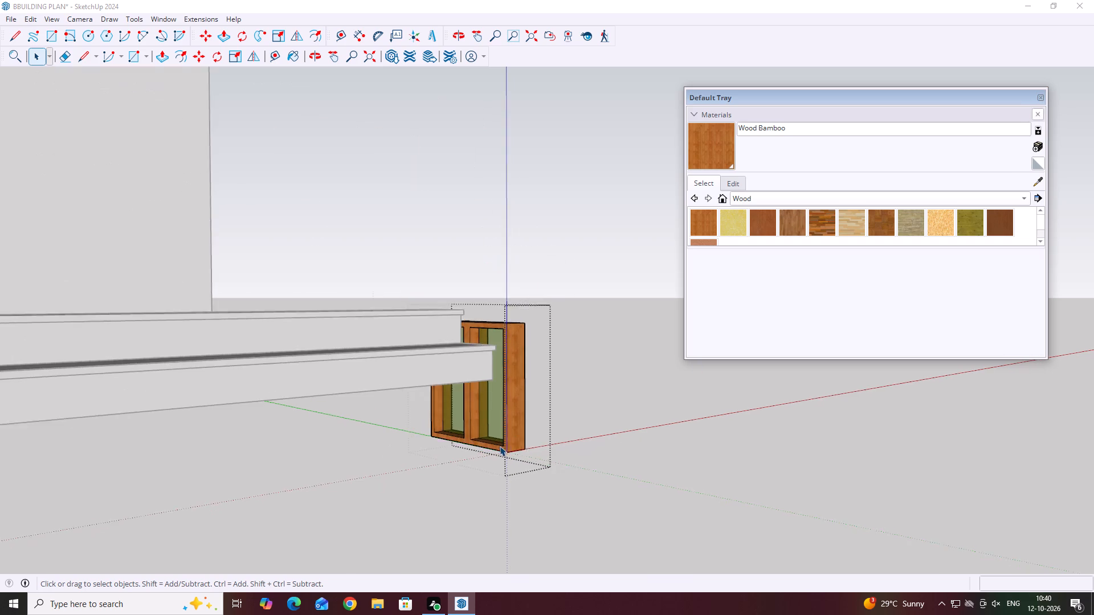
{"action": "left_click", "coordinate": [579, 411]}
Move the whole window by its lower-left front corner into the building's front wall opening beside the L-shaped wall, raised above the floor.
{"action": "scroll", "coordinate": [553, 414], "scroll_direction": "down", "scroll_amount": 5}
{"action": "middle_click_drag", "start_coordinate": [611, 401], "coordinate": [222, 450]}
{"action": "middle_click_drag", "start_coordinate": [410, 467], "coordinate": [202, 471]}
{"action": "scroll", "coordinate": [379, 474], "scroll_direction": "down", "scroll_amount": 1}
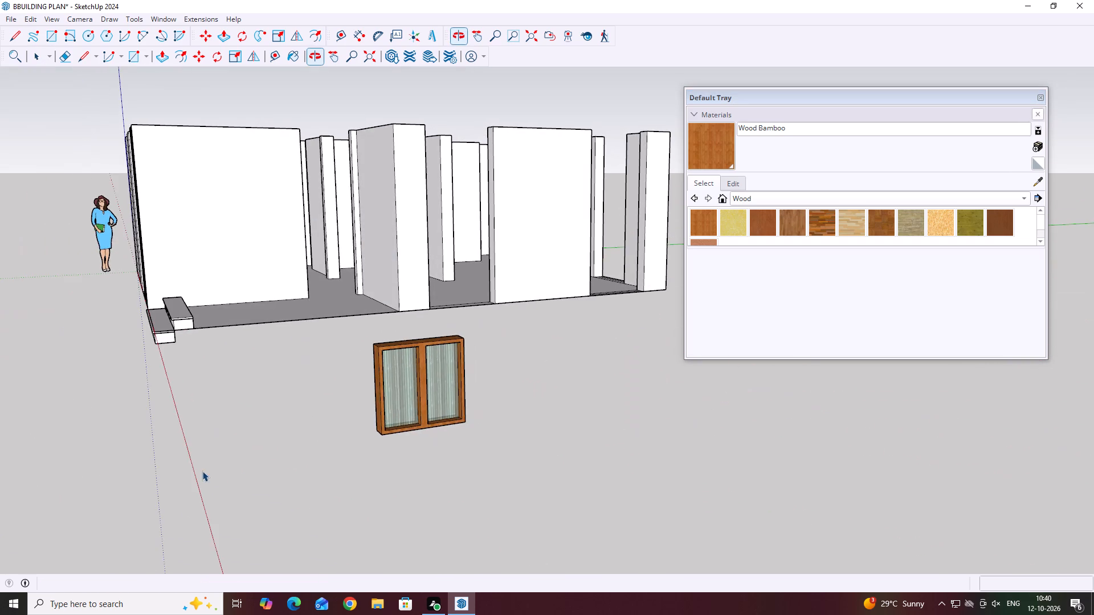
{"action": "middle_click_drag", "start_coordinate": [468, 438], "coordinate": [392, 448]}
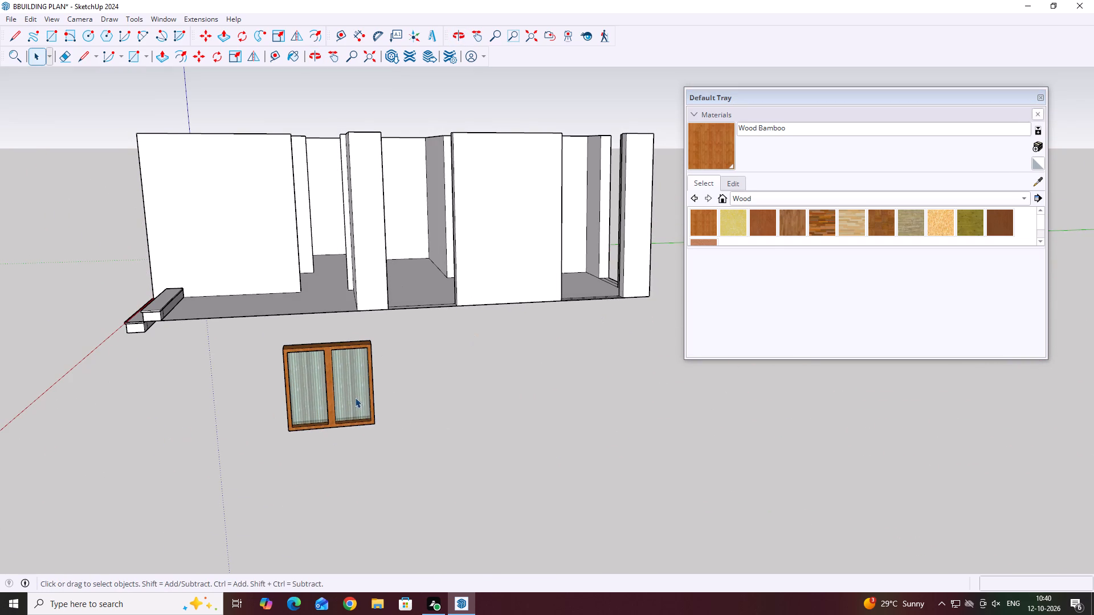
{"action": "left_click", "coordinate": [355, 397]}
{"action": "middle_click_drag", "start_coordinate": [362, 404], "coordinate": [350, 444]}
{"action": "key", "text": "m"}
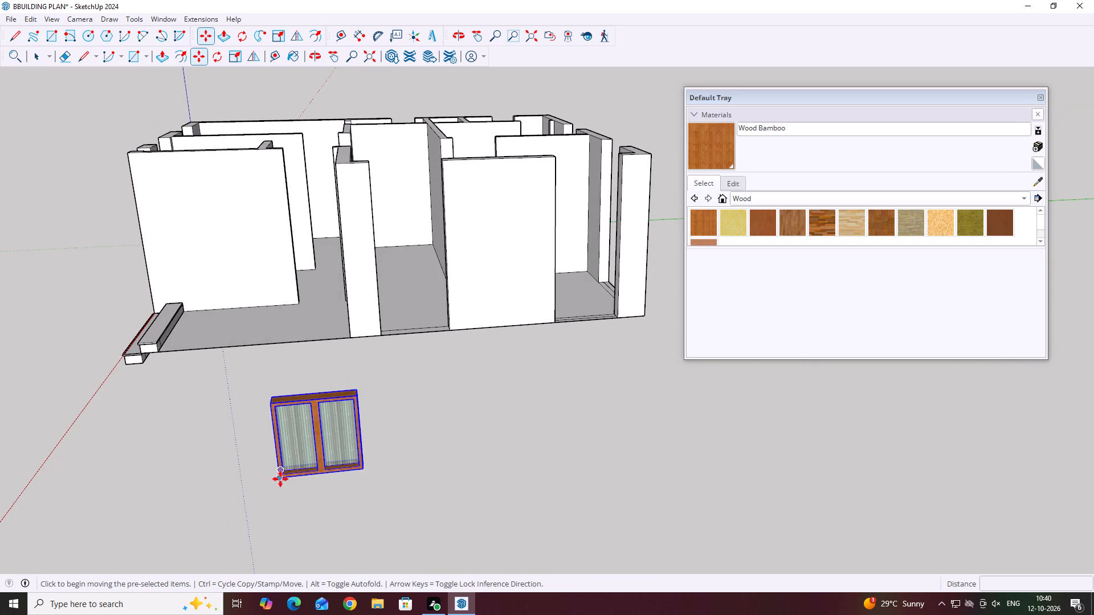
{"action": "left_click", "coordinate": [281, 479]}
{"action": "scroll", "coordinate": [281, 456], "scroll_direction": "down", "scroll_amount": 20}
{"action": "scroll", "coordinate": [281, 456], "scroll_direction": "down", "scroll_amount": 7}
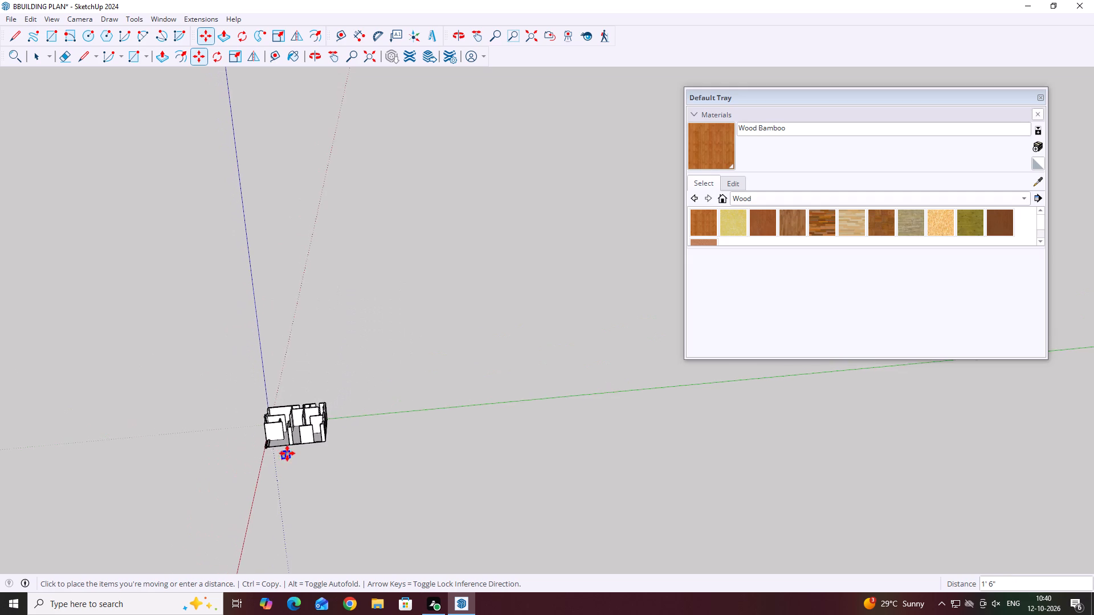
{"action": "middle_click_drag", "start_coordinate": [522, 468], "coordinate": [351, 471]}
{"action": "scroll", "coordinate": [351, 376], "scroll_direction": "up", "scroll_amount": 7}
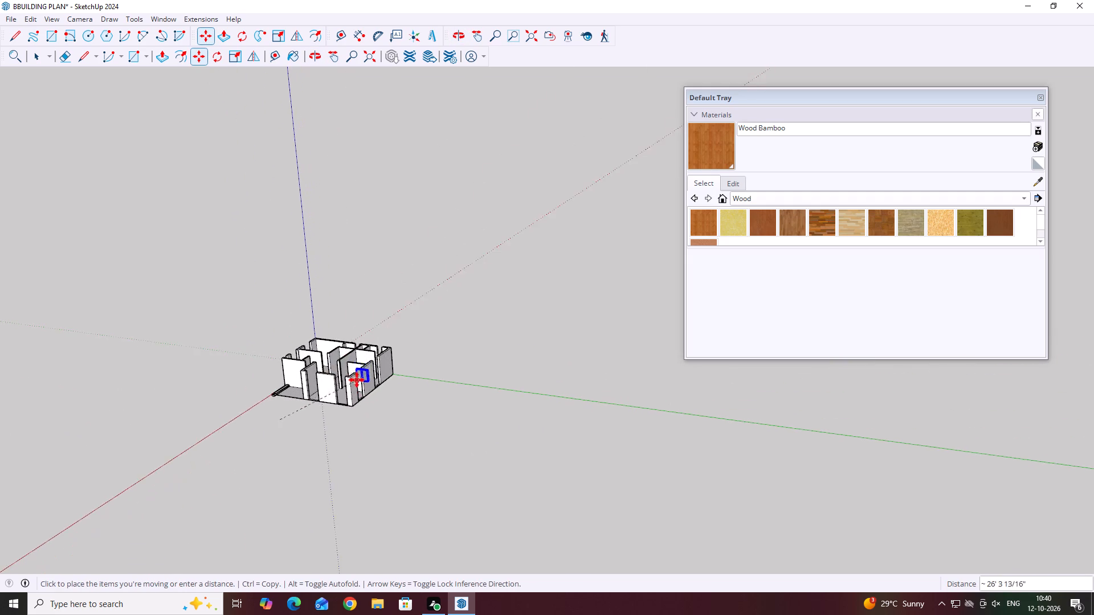
{"action": "scroll", "coordinate": [357, 380], "scroll_direction": "up", "scroll_amount": 4}
{"action": "middle_click_drag", "start_coordinate": [364, 404], "coordinate": [350, 423]}
{"action": "scroll", "coordinate": [313, 399], "scroll_direction": "up", "scroll_amount": 4}
{"action": "middle_click_drag", "start_coordinate": [293, 415], "coordinate": [385, 448]}
{"action": "scroll", "coordinate": [303, 438], "scroll_direction": "up", "scroll_amount": 2}
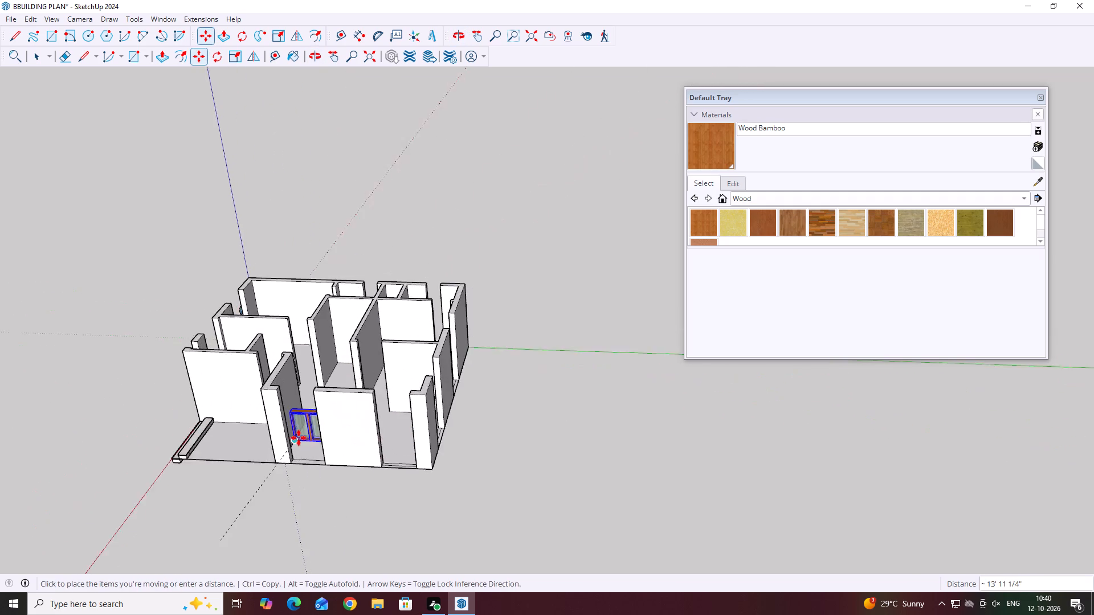
{"action": "scroll", "coordinate": [299, 438], "scroll_direction": "up", "scroll_amount": 5}
{"action": "left_click", "coordinate": [276, 438]}
{"action": "middle_click_drag", "start_coordinate": [438, 397], "coordinate": [459, 391]}
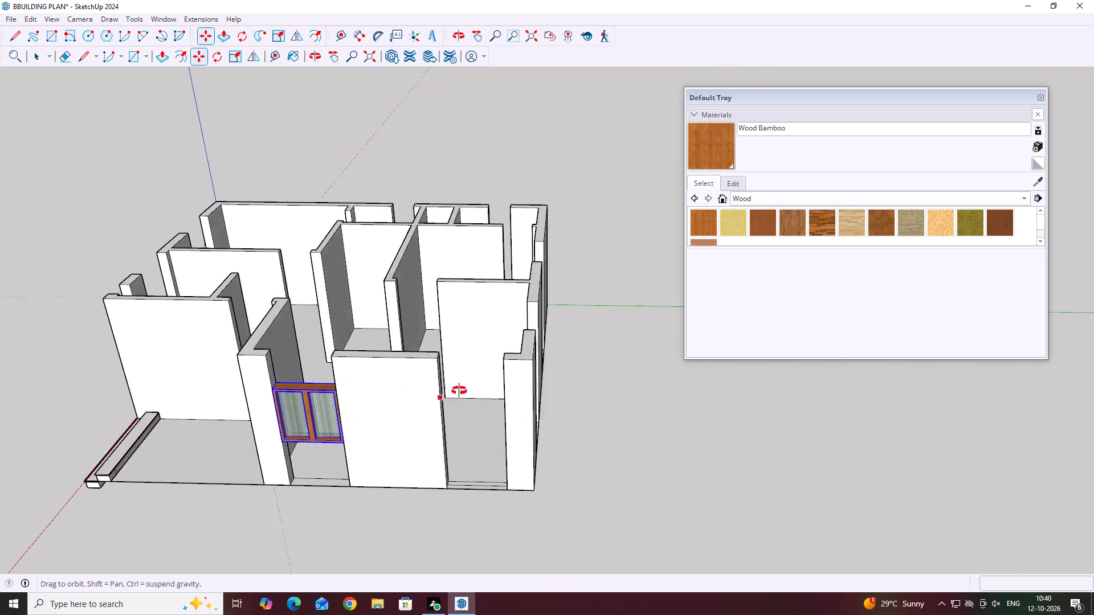
{"action": "middle_click_drag", "start_coordinate": [459, 391], "coordinate": [534, 355]}
{"action": "key", "text": "space"}
{"action": "middle_click_drag", "start_coordinate": [621, 411], "coordinate": [564, 466]}
{"action": "left_click_drag", "start_coordinate": [651, 472], "coordinate": [645, 472]}
{"action": "middle_click_drag", "start_coordinate": [283, 397], "coordinate": [237, 409]}
{"action": "scroll", "coordinate": [281, 398], "scroll_direction": "down", "scroll_amount": 1}
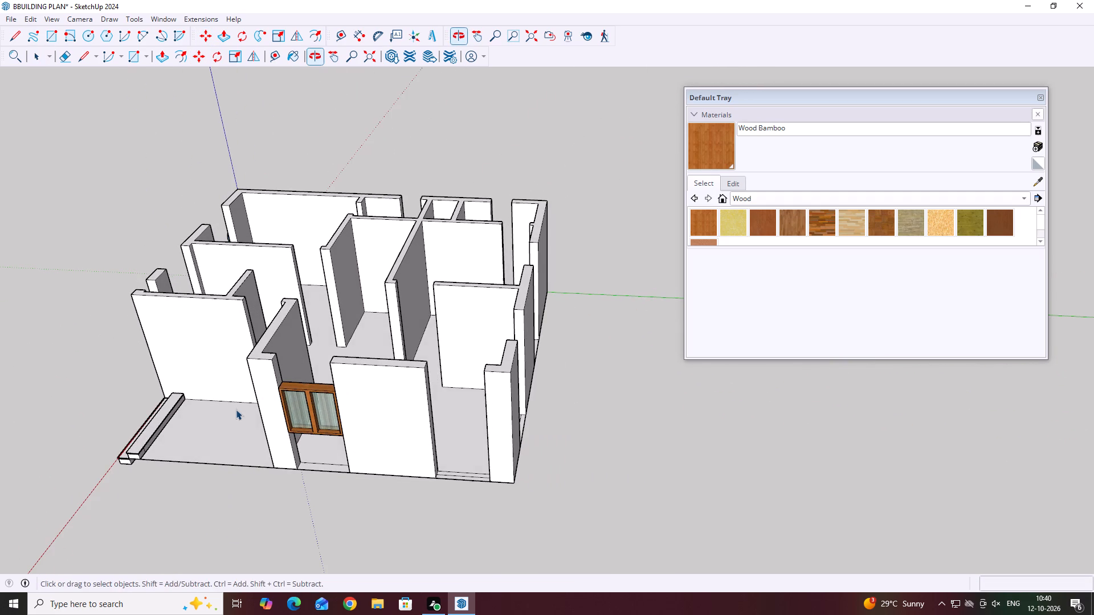
Draw a line across the side face of the front window opening, 1' below the top of the wall.
{"action": "key", "text": "l"}
{"action": "scroll", "coordinate": [246, 388], "scroll_direction": "up", "scroll_amount": 11}
{"action": "scroll", "coordinate": [237, 316], "scroll_direction": "up", "scroll_amount": 1}
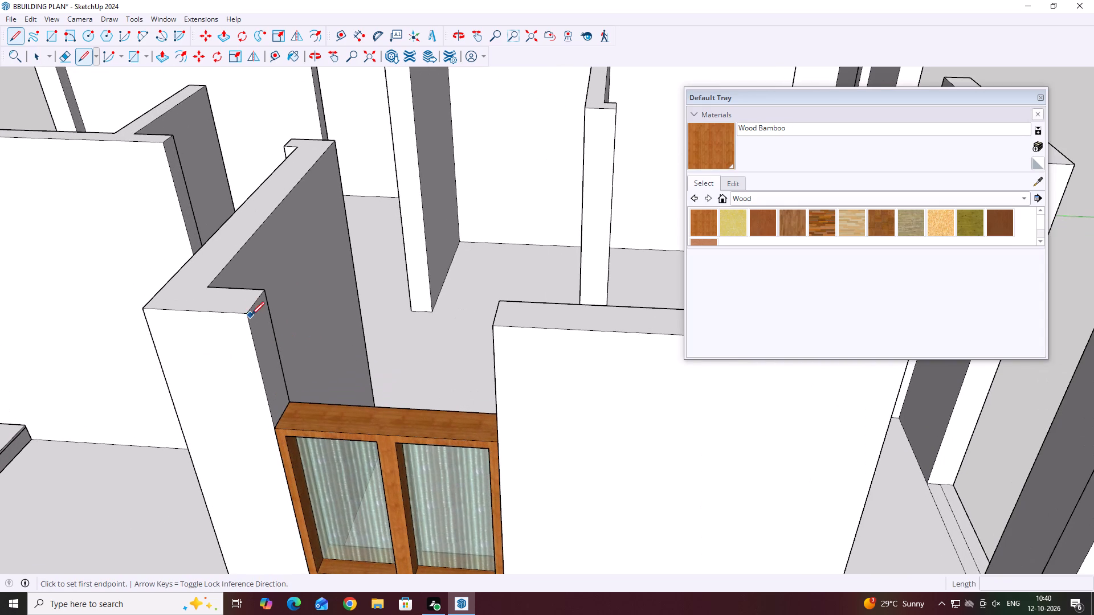
{"action": "left_click", "coordinate": [247, 310]}
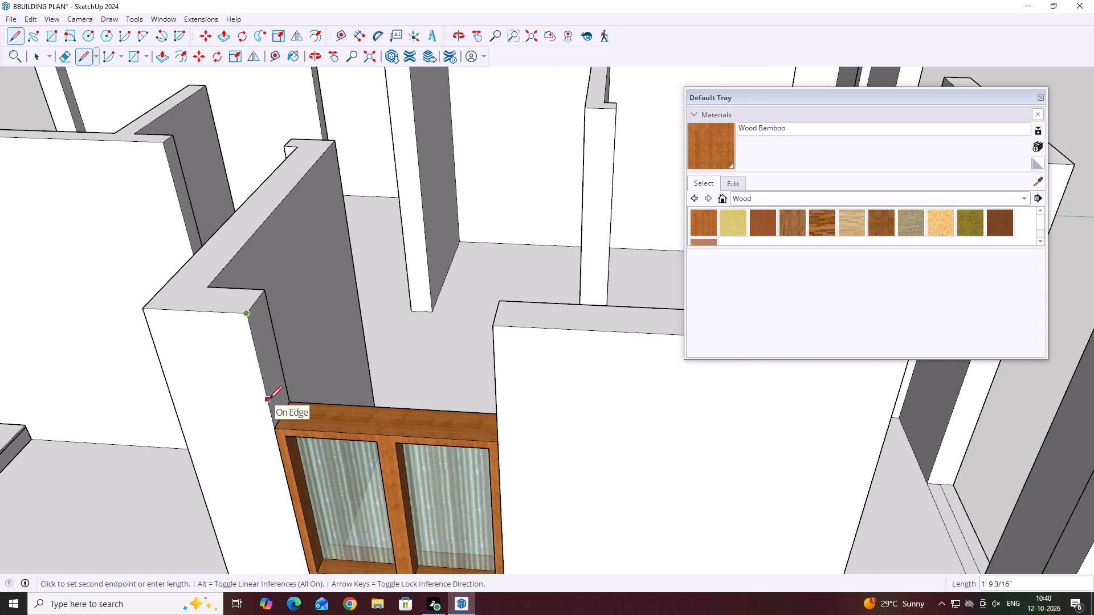
{"action": "type", "text": "1'"}
{"action": "key", "text": "Return"}
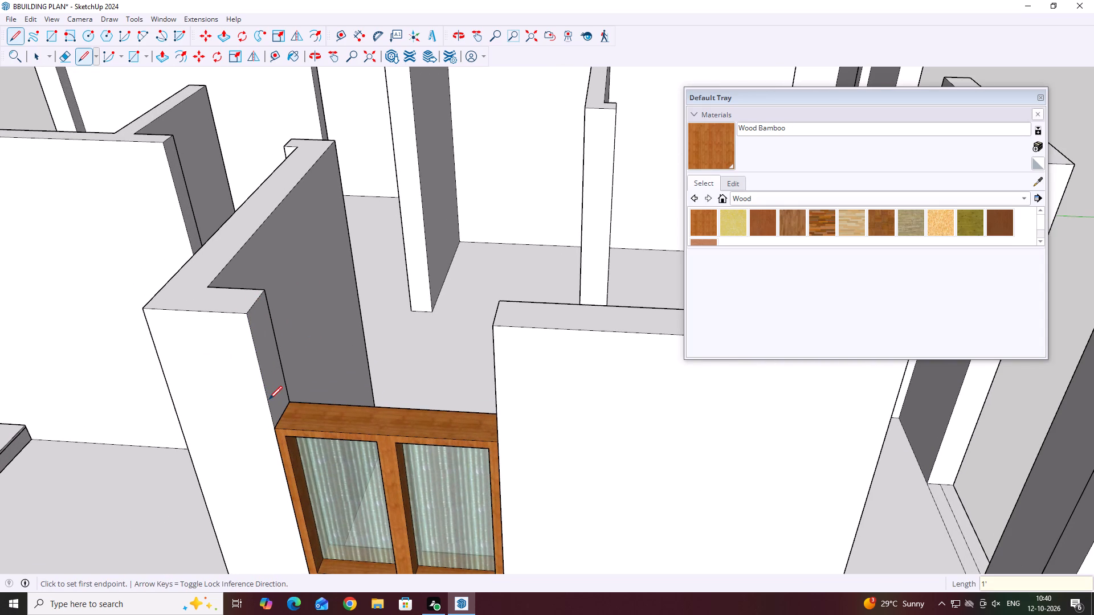
{"action": "left_click", "coordinate": [258, 363]}
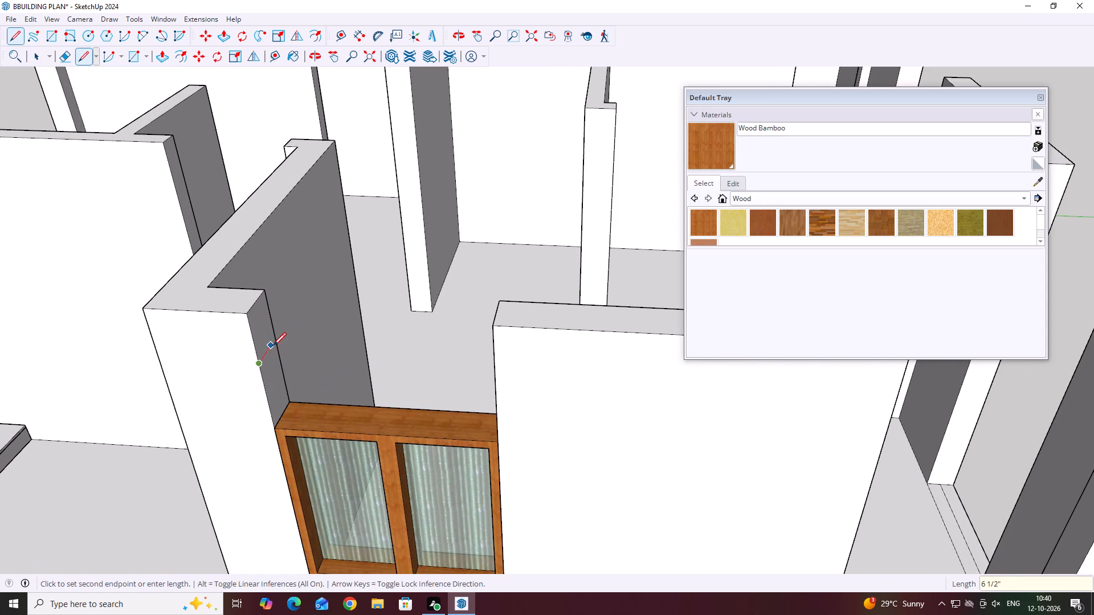
{"action": "left_click", "coordinate": [276, 339]}
Push/Pull the upper piece of the opening's side face across to the opposite wall, forming a lintel above the window.
{"action": "key", "text": "space"}
{"action": "left_click", "coordinate": [264, 338]}
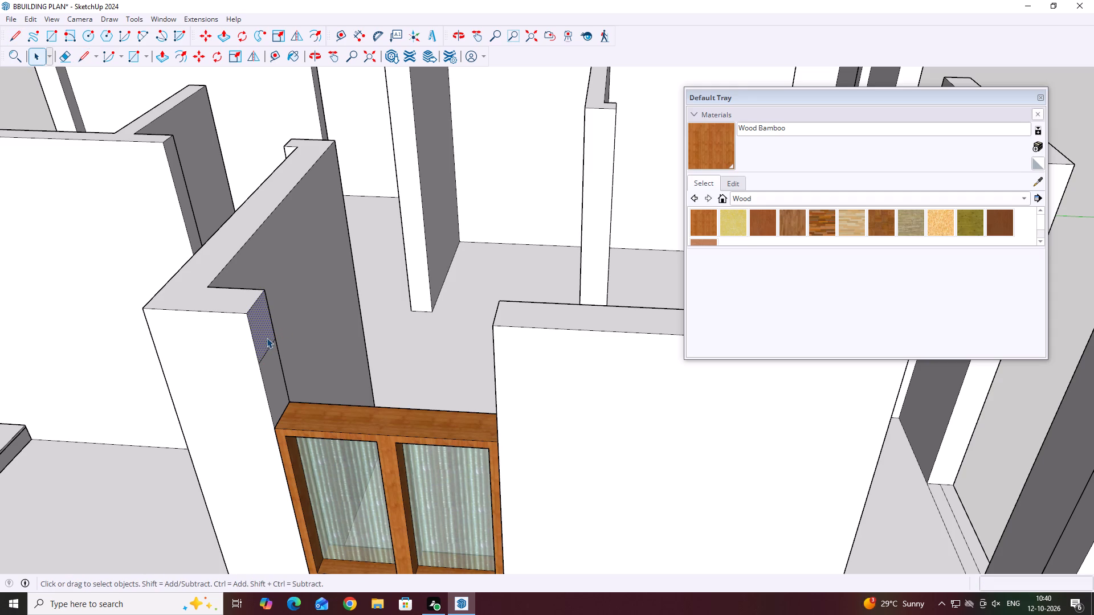
{"action": "key", "text": "p"}
{"action": "left_click", "coordinate": [253, 329]}
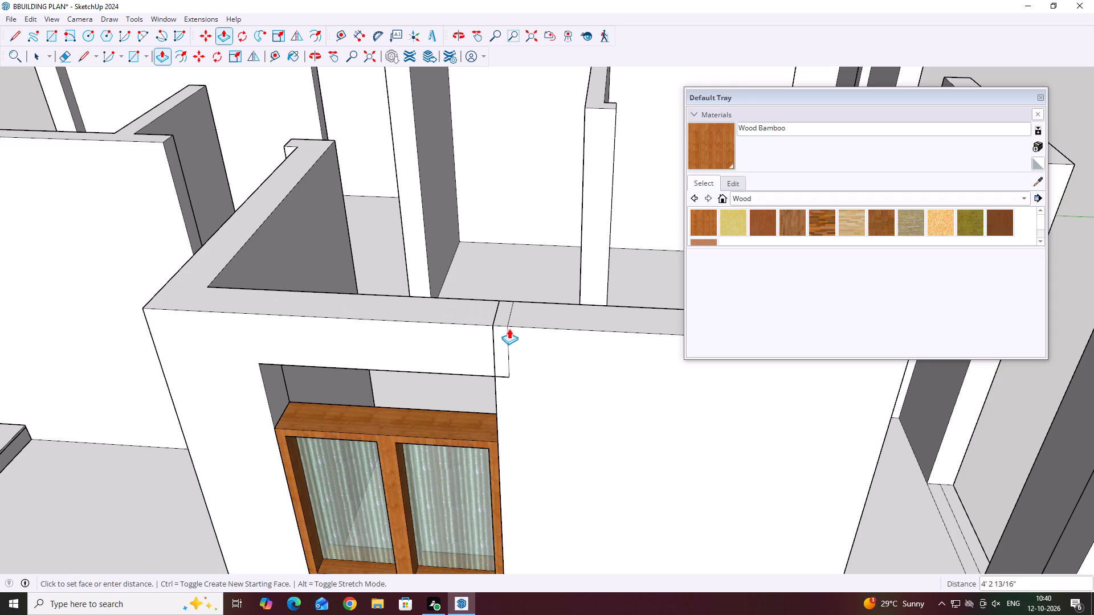
{"action": "left_click", "coordinate": [492, 329]}
{"action": "key", "text": "space"}
Erase the seam lines on the wall's top and front faces where the new lintel meets the adjoining wall.
{"action": "scroll", "coordinate": [486, 415], "scroll_direction": "down", "scroll_amount": 7}
{"action": "middle_click_drag", "start_coordinate": [507, 409], "coordinate": [544, 392]}
{"action": "scroll", "coordinate": [525, 405], "scroll_direction": "up", "scroll_amount": 3}
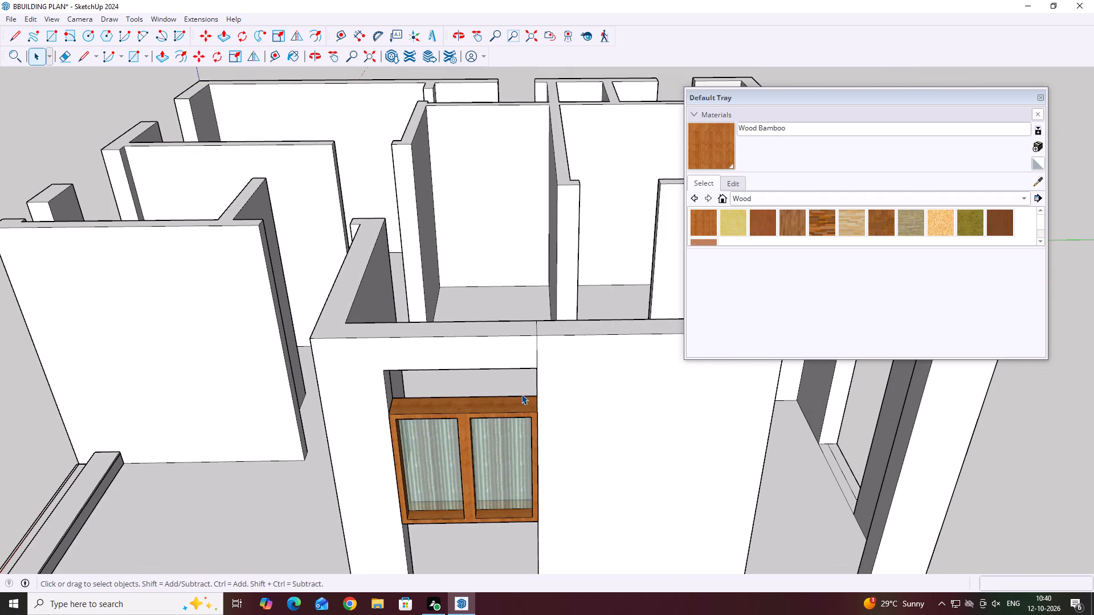
{"action": "key", "text": "r"}
{"action": "key", "text": "Escape"}
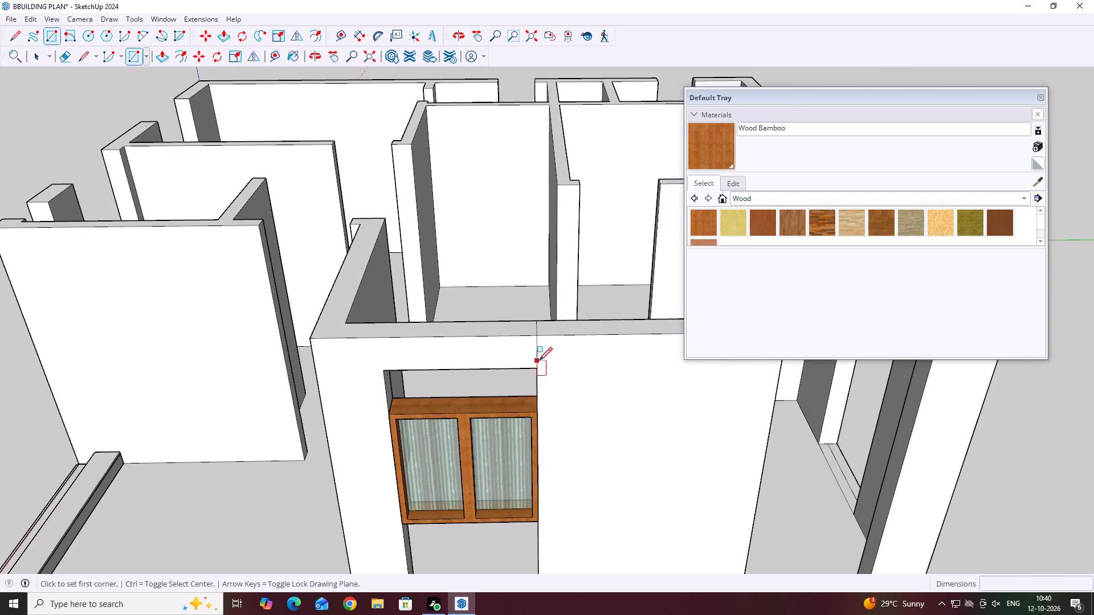
{"action": "key", "text": "e"}
{"action": "scroll", "coordinate": [544, 336], "scroll_direction": "up", "scroll_amount": 4}
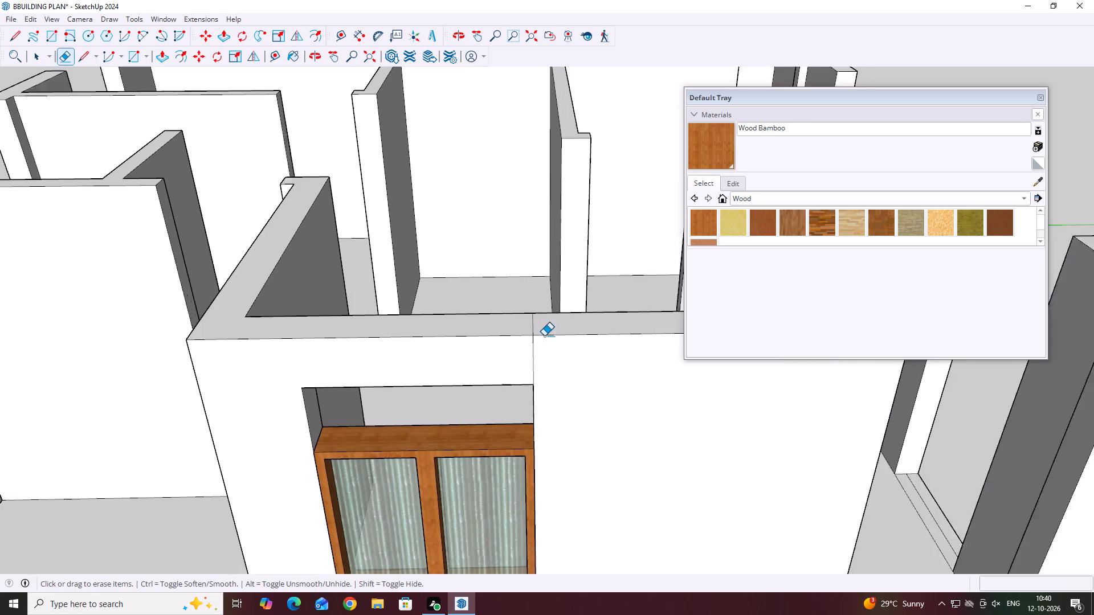
{"action": "scroll", "coordinate": [544, 336], "scroll_direction": "up", "scroll_amount": 1}
{"action": "left_click_drag", "start_coordinate": [544, 314], "coordinate": [479, 331]}
{"action": "left_click_drag", "start_coordinate": [563, 355], "coordinate": [476, 354]}
Erase the seam line between the lintel and the wall on the inside face, keeping the wall faces intact.
{"action": "scroll", "coordinate": [543, 355], "scroll_direction": "down", "scroll_amount": 5}
{"action": "middle_click_drag", "start_coordinate": [531, 328], "coordinate": [547, 397]}
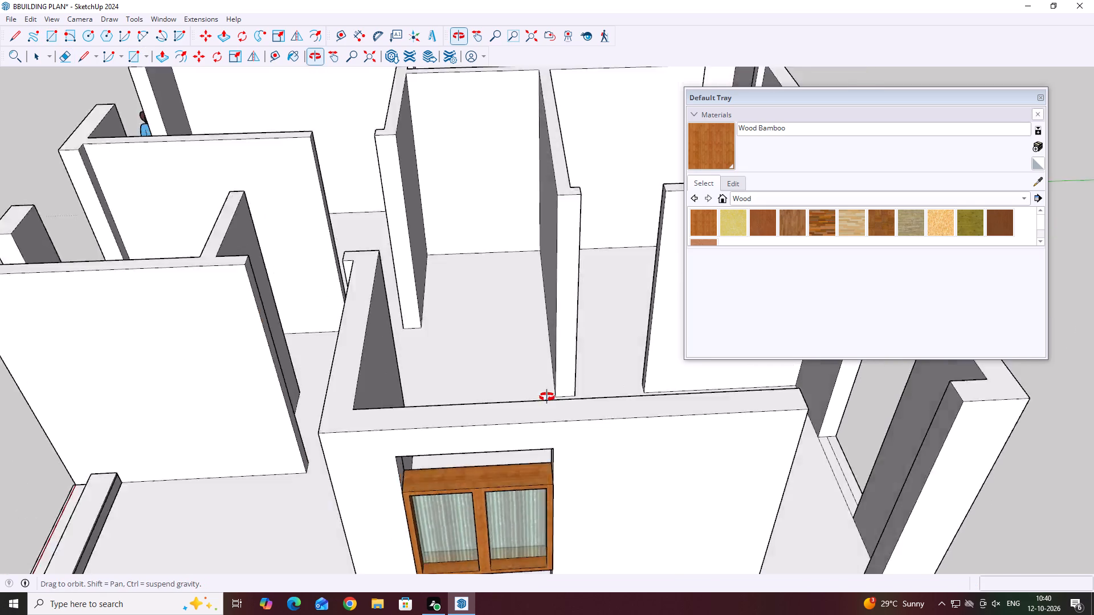
{"action": "middle_click_drag", "start_coordinate": [547, 397], "coordinate": [591, 504]}
{"action": "scroll", "coordinate": [576, 472], "scroll_direction": "down", "scroll_amount": 6}
{"action": "middle_click_drag", "start_coordinate": [558, 441], "coordinate": [580, 489]}
{"action": "scroll", "coordinate": [597, 517], "scroll_direction": "down", "scroll_amount": 1}
{"action": "scroll", "coordinate": [537, 385], "scroll_direction": "down", "scroll_amount": 12}
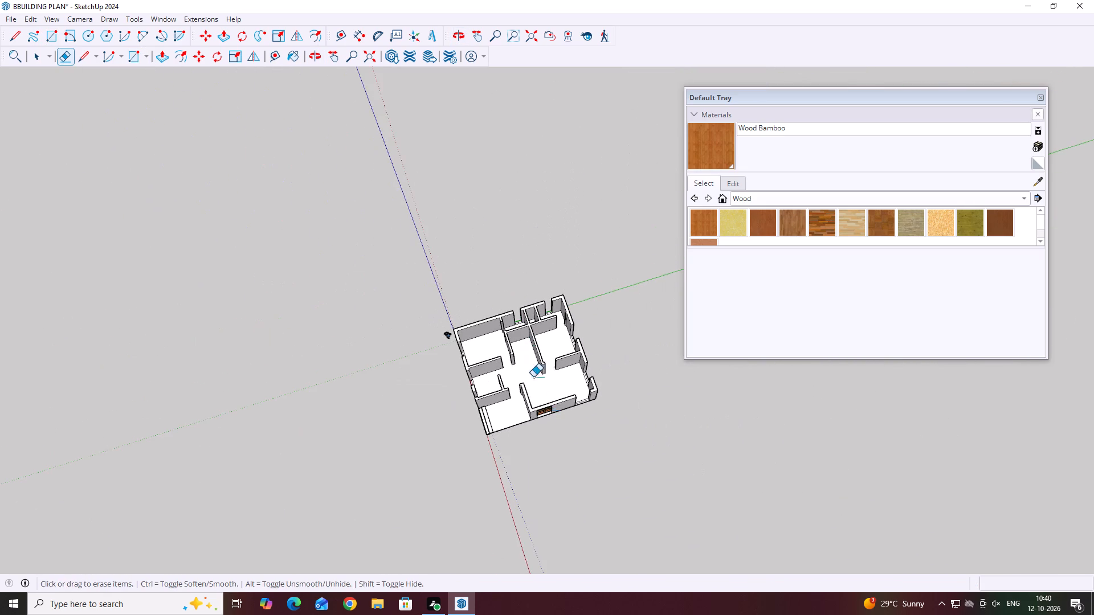
{"action": "middle_click_drag", "start_coordinate": [553, 383], "coordinate": [578, 495]}
{"action": "middle_click_drag", "start_coordinate": [547, 366], "coordinate": [565, 437]}
{"action": "scroll", "coordinate": [564, 391], "scroll_direction": "up", "scroll_amount": 11}
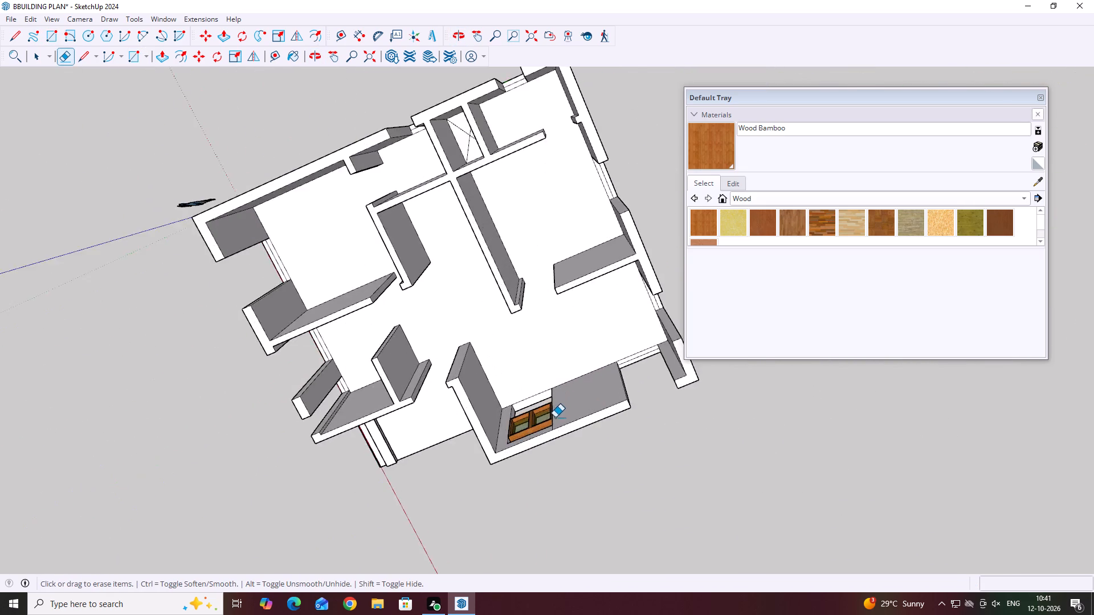
{"action": "scroll", "coordinate": [555, 417], "scroll_direction": "up", "scroll_amount": 13}
{"action": "middle_click", "coordinate": [552, 424]}
{"action": "left_click_drag", "start_coordinate": [567, 425], "coordinate": [521, 438]}
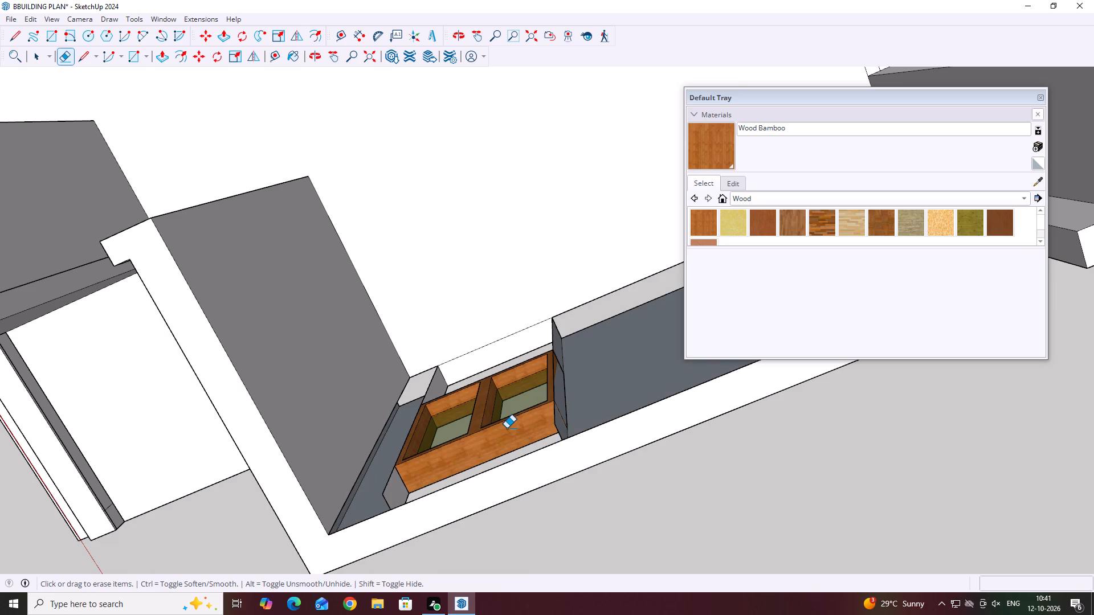
{"action": "key", "text": "ctrl+z"}
{"action": "scroll", "coordinate": [572, 444], "scroll_direction": "up", "scroll_amount": 7}
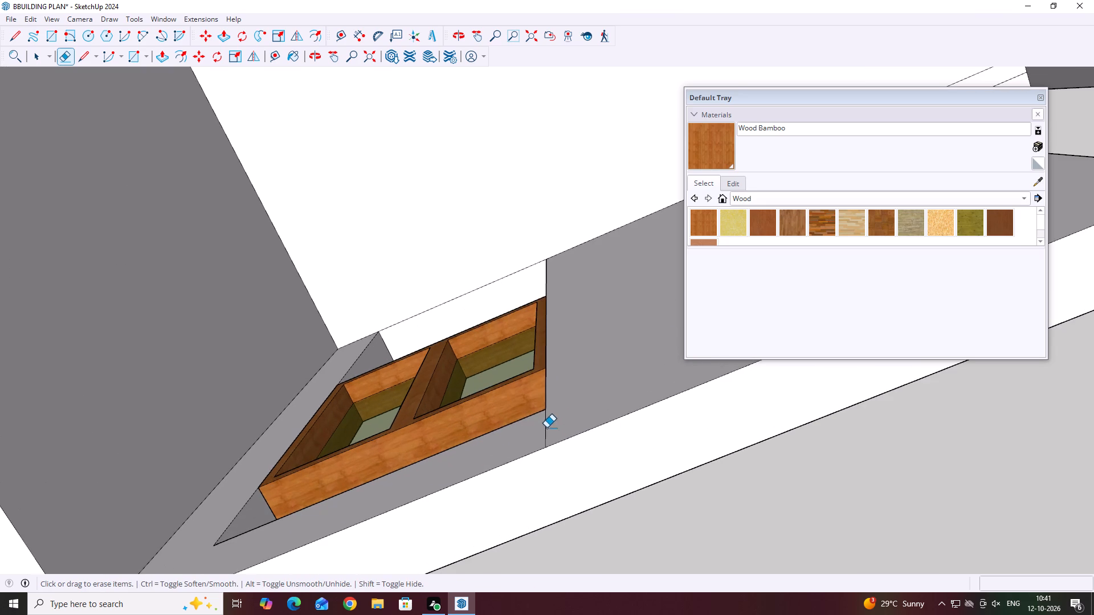
{"action": "left_click_drag", "start_coordinate": [553, 423], "coordinate": [516, 432]}
Move the window up about 1' 5" by its upper-left front corner to the opening's top corner under the lintel.
{"action": "scroll", "coordinate": [537, 415], "scroll_direction": "down", "scroll_amount": 6}
{"action": "middle_click_drag", "start_coordinate": [571, 460], "coordinate": [484, 272]}
{"action": "key", "text": "space"}
{"action": "scroll", "coordinate": [537, 433], "scroll_direction": "down", "scroll_amount": 7}
{"action": "middle_click_drag", "start_coordinate": [578, 452], "coordinate": [404, 313]}
{"action": "middle_click_drag", "start_coordinate": [473, 324], "coordinate": [472, 256]}
{"action": "scroll", "coordinate": [468, 256], "scroll_direction": "up", "scroll_amount": 4}
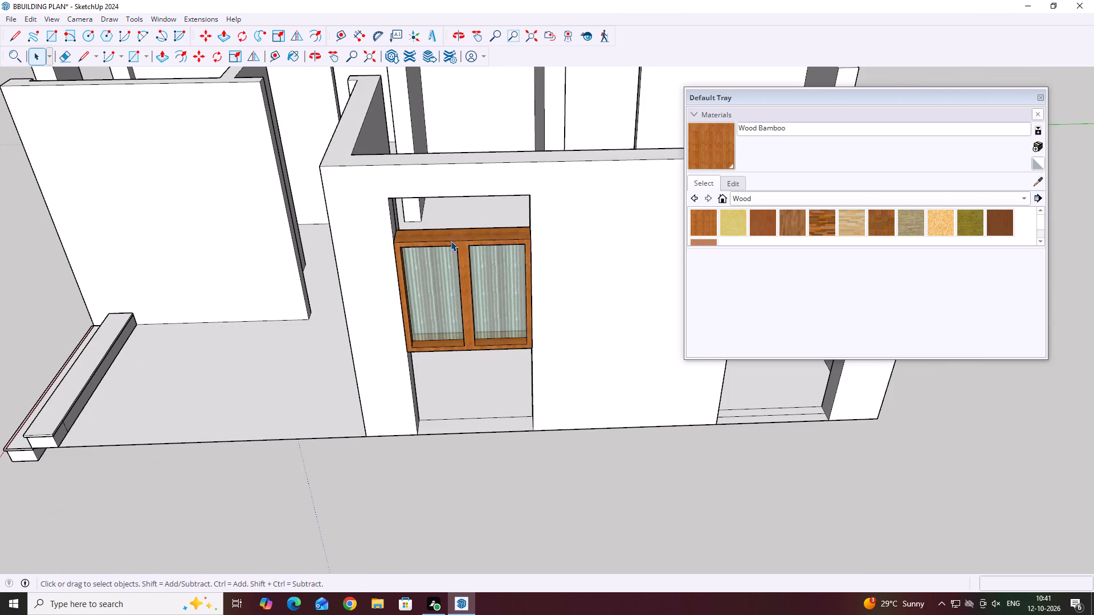
{"action": "left_click", "coordinate": [451, 241]}
{"action": "middle_click_drag", "start_coordinate": [566, 276], "coordinate": [502, 223]}
{"action": "key", "text": "m"}
{"action": "scroll", "coordinate": [349, 163], "scroll_direction": "up", "scroll_amount": 3}
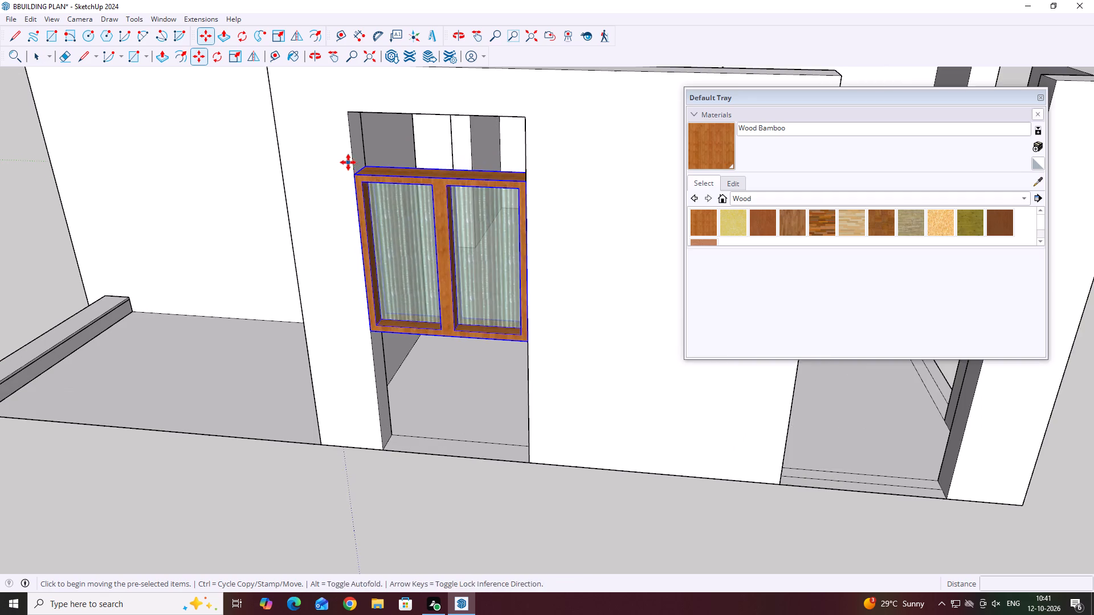
{"action": "scroll", "coordinate": [353, 149], "scroll_direction": "up", "scroll_amount": 4}
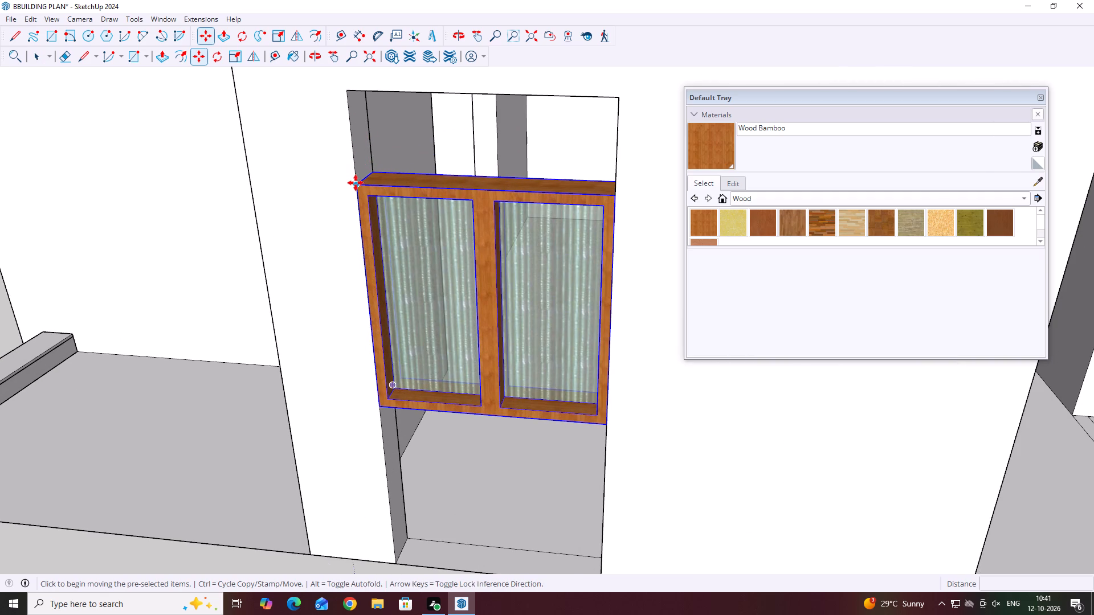
{"action": "left_click", "coordinate": [356, 183]}
{"action": "scroll", "coordinate": [359, 162], "scroll_direction": "down", "scroll_amount": 5}
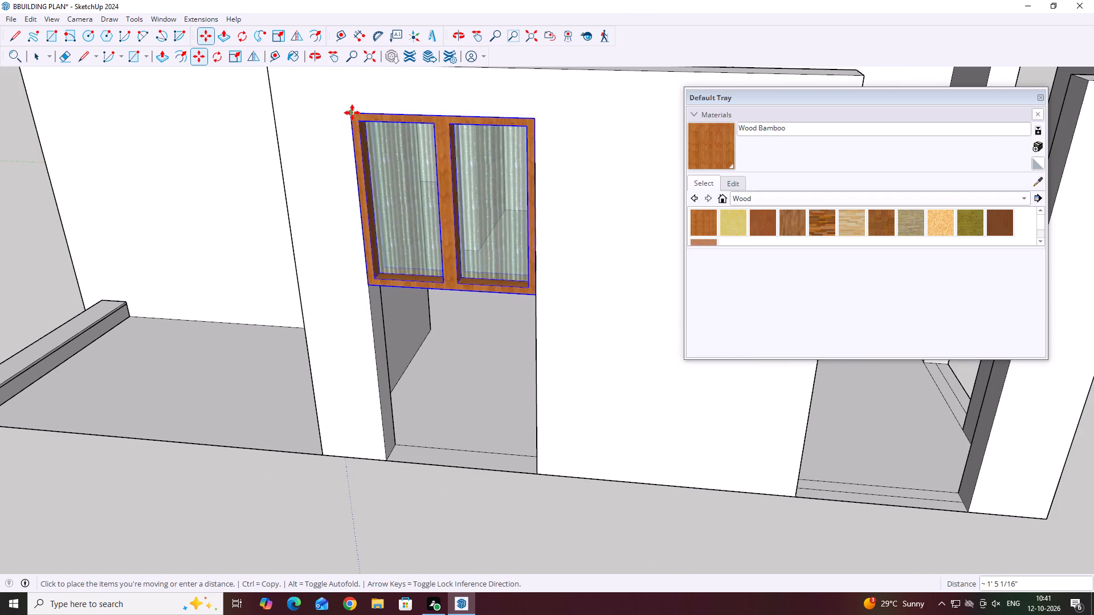
{"action": "left_click", "coordinate": [352, 113]}
{"action": "key", "text": "space"}
Push/Pull the floor strip in the opening up about 5' to the window's bottom edge, filling the wall below it.
{"action": "scroll", "coordinate": [492, 369], "scroll_direction": "down", "scroll_amount": 5}
{"action": "middle_click_drag", "start_coordinate": [483, 433], "coordinate": [520, 493]}
{"action": "scroll", "coordinate": [515, 492], "scroll_direction": "up", "scroll_amount": 2}
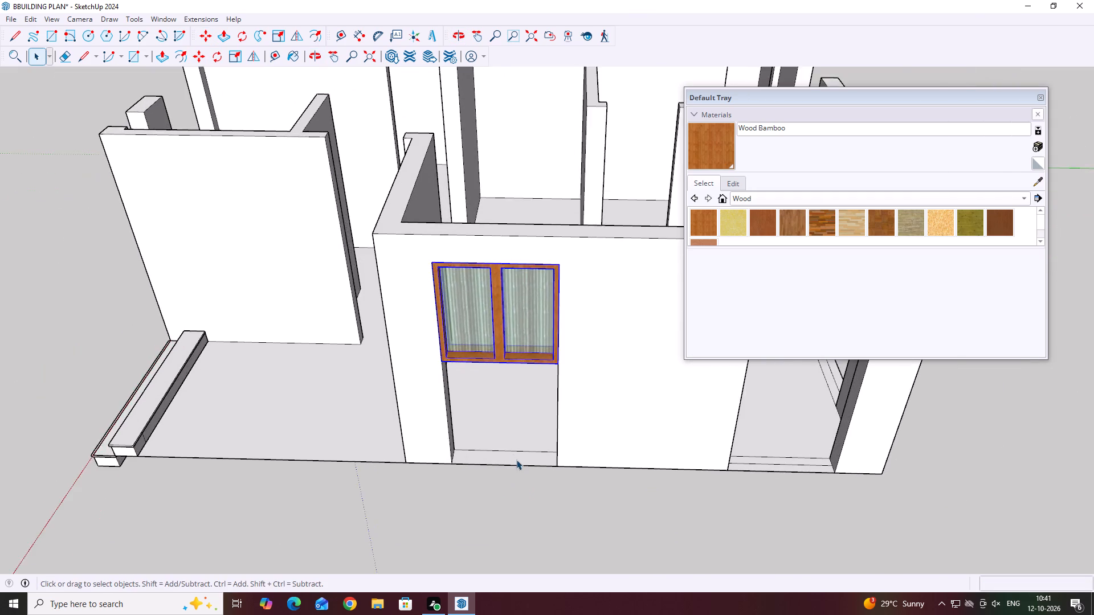
{"action": "scroll", "coordinate": [516, 460], "scroll_direction": "up", "scroll_amount": 2}
{"action": "left_click", "coordinate": [512, 457]}
{"action": "key", "text": "p"}
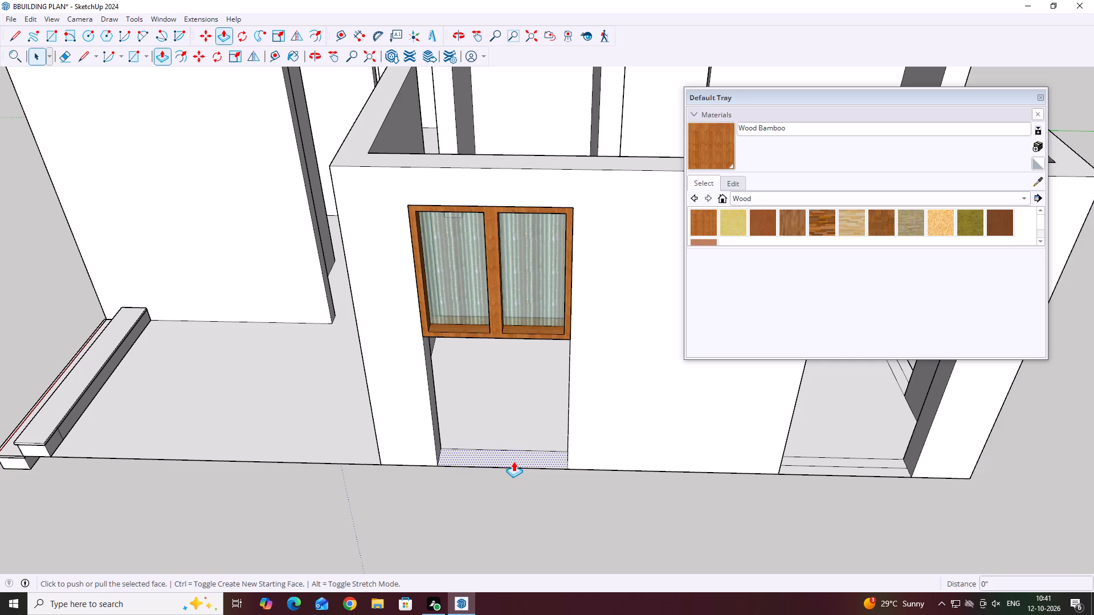
{"action": "left_click", "coordinate": [513, 458]}
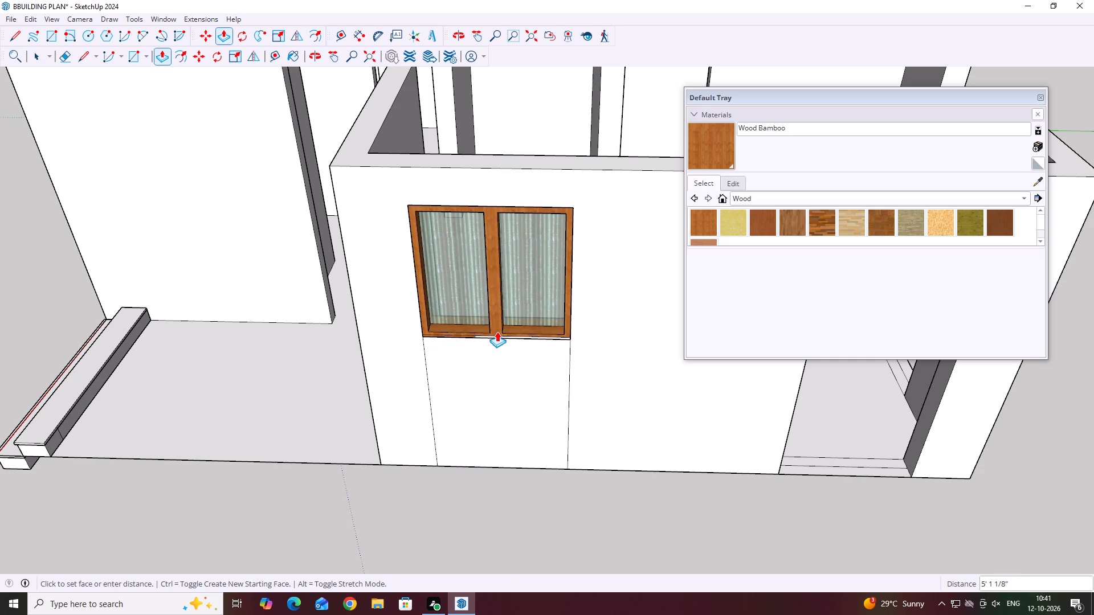
{"action": "scroll", "coordinate": [497, 331], "scroll_direction": "up", "scroll_amount": 8}
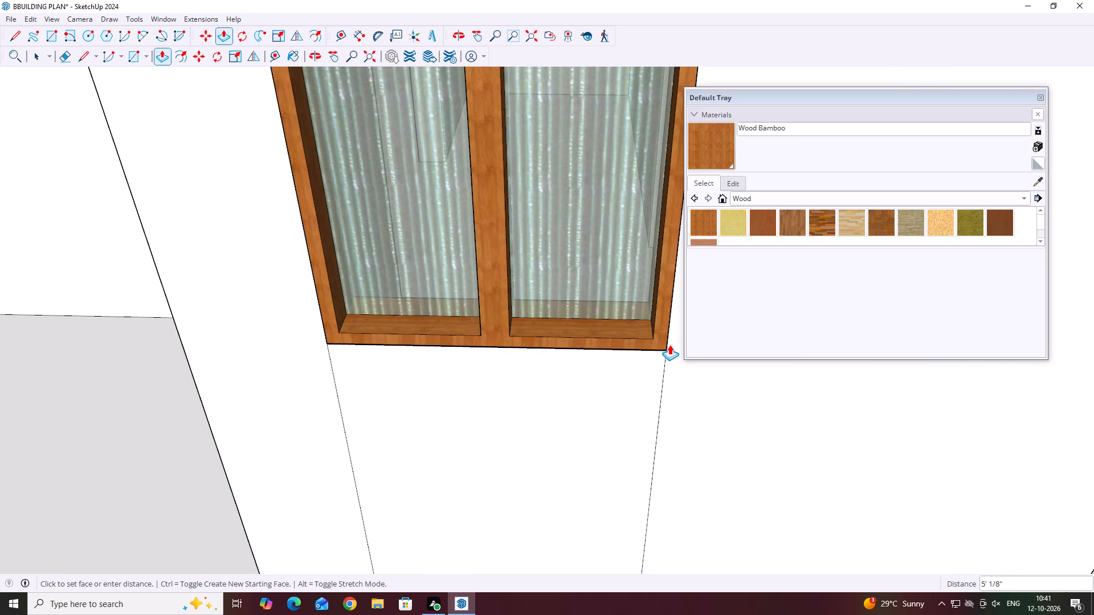
{"action": "left_click", "coordinate": [666, 346]}
{"action": "key", "text": "space"}
{"action": "scroll", "coordinate": [338, 301], "scroll_direction": "down", "scroll_amount": 11}
{"action": "left_click", "coordinate": [470, 506]}
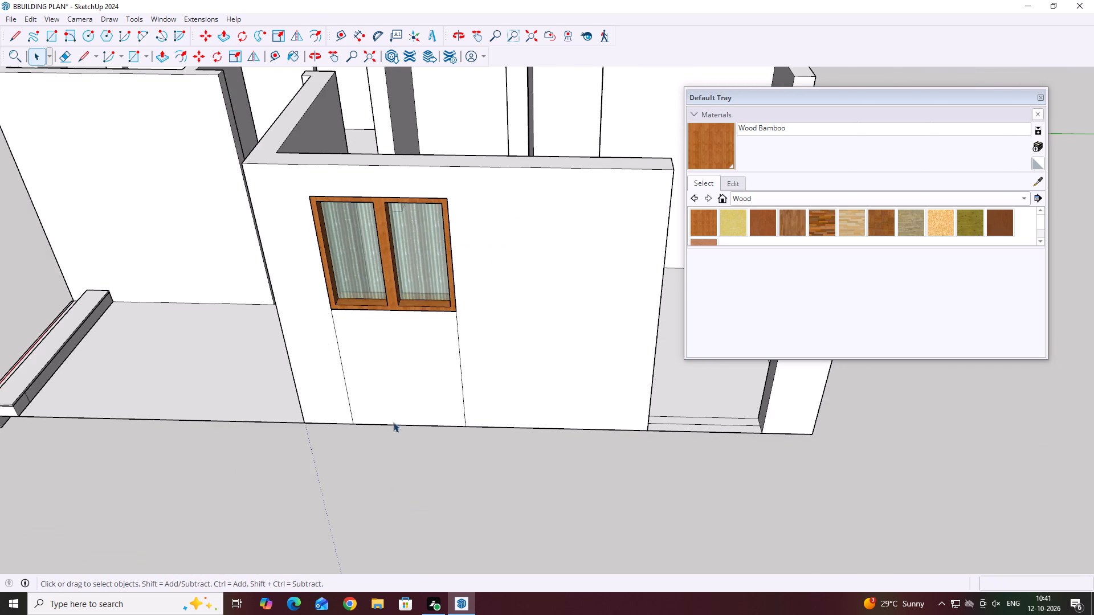
Erase the two vertical seam lines below the window on the front wall's outer face.
{"action": "scroll", "coordinate": [416, 346], "scroll_direction": "up", "scroll_amount": 4}
{"action": "key", "text": "e"}
{"action": "left_click_drag", "start_coordinate": [500, 342], "coordinate": [291, 345]}
{"action": "scroll", "coordinate": [374, 434], "scroll_direction": "down", "scroll_amount": 5}
{"action": "key", "text": "space"}
{"action": "left_click", "coordinate": [453, 512]}
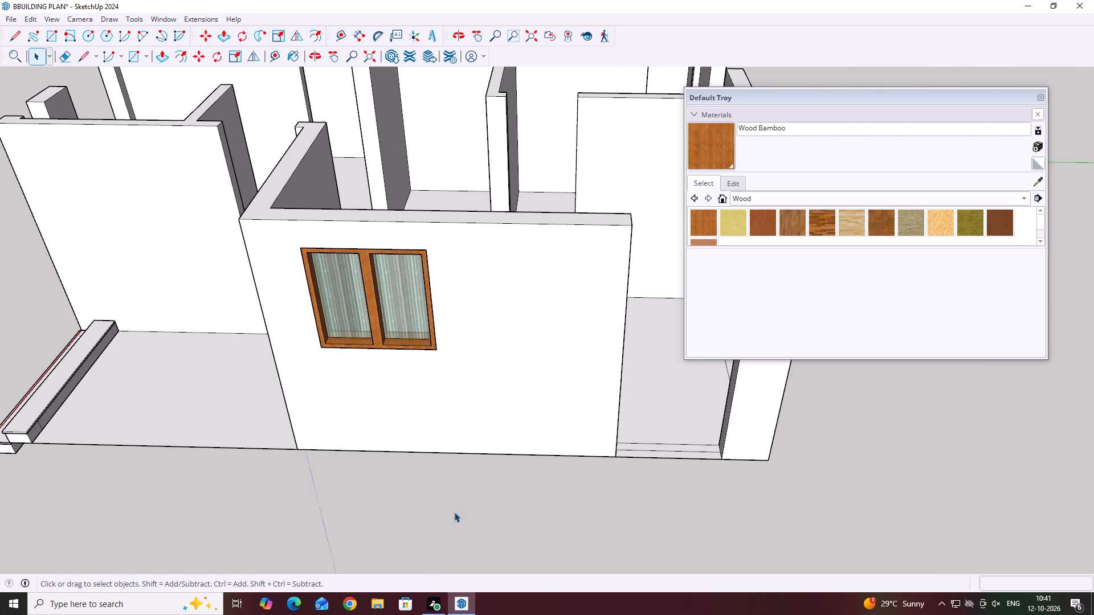
Delete the vertical seam line below the window's left edge on the wall's inside face.
{"action": "scroll", "coordinate": [594, 458], "scroll_direction": "down", "scroll_amount": 4}
{"action": "middle_click_drag", "start_coordinate": [612, 446], "coordinate": [0, 367]}
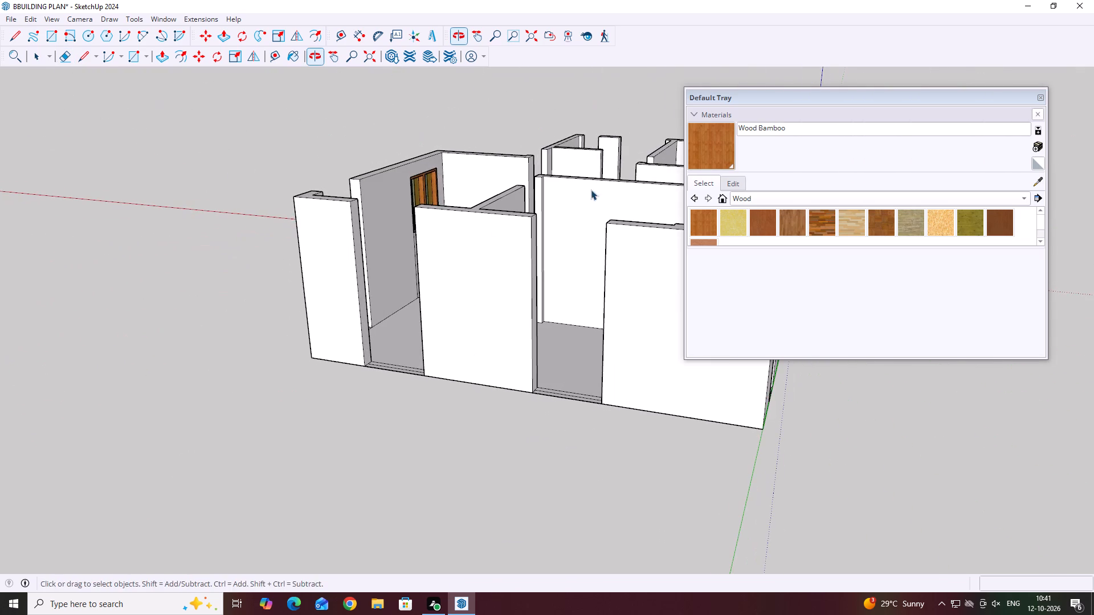
{"action": "middle_click_drag", "start_coordinate": [607, 190], "coordinate": [85, 315]}
{"action": "scroll", "coordinate": [667, 236], "scroll_direction": "up", "scroll_amount": 10}
{"action": "left_click", "coordinate": [583, 190]}
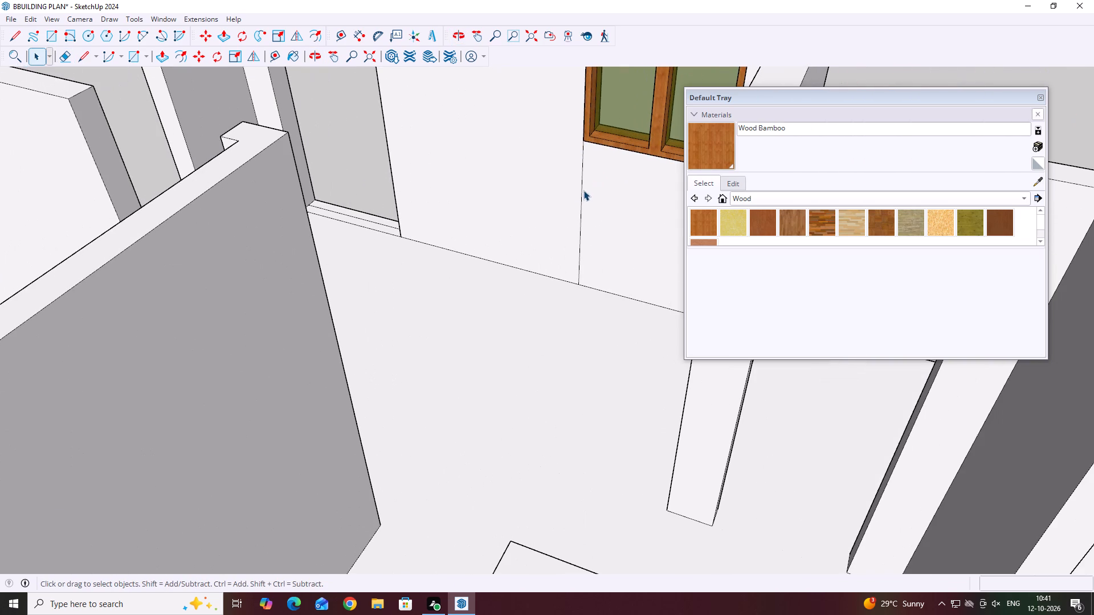
{"action": "left_click", "coordinate": [581, 196]}
{"action": "key", "text": "Delete"}
Examine the building from the back, side and front with the window fitted in the wall.
{"action": "scroll", "coordinate": [522, 193], "scroll_direction": "down", "scroll_amount": 6}
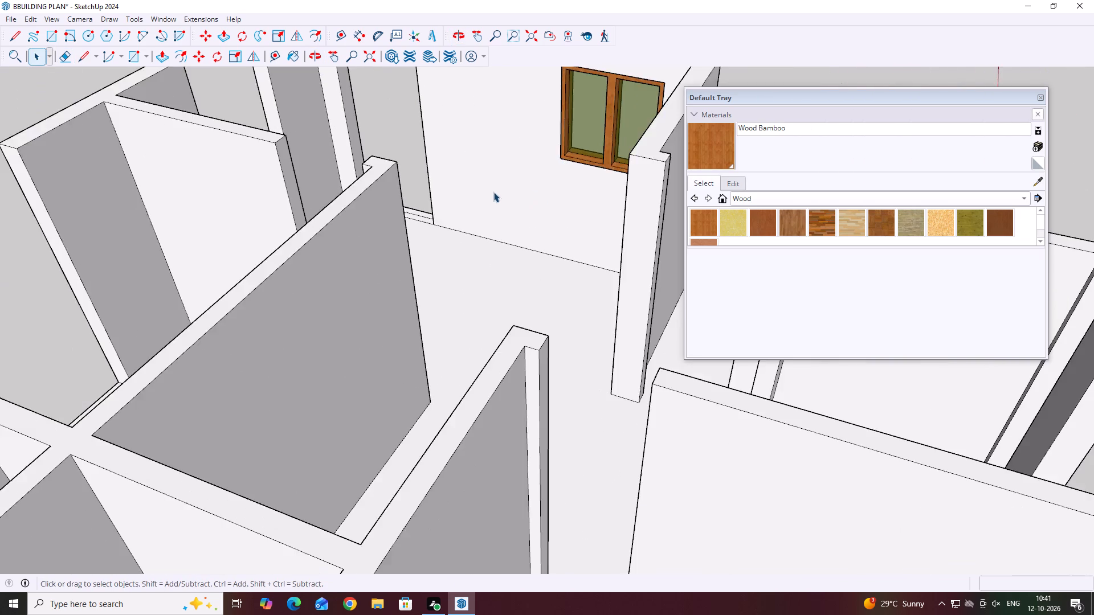
{"action": "scroll", "coordinate": [493, 192], "scroll_direction": "down", "scroll_amount": 3}
{"action": "middle_click_drag", "start_coordinate": [268, 306], "coordinate": [397, 314]}
{"action": "scroll", "coordinate": [279, 312], "scroll_direction": "down", "scroll_amount": 1}
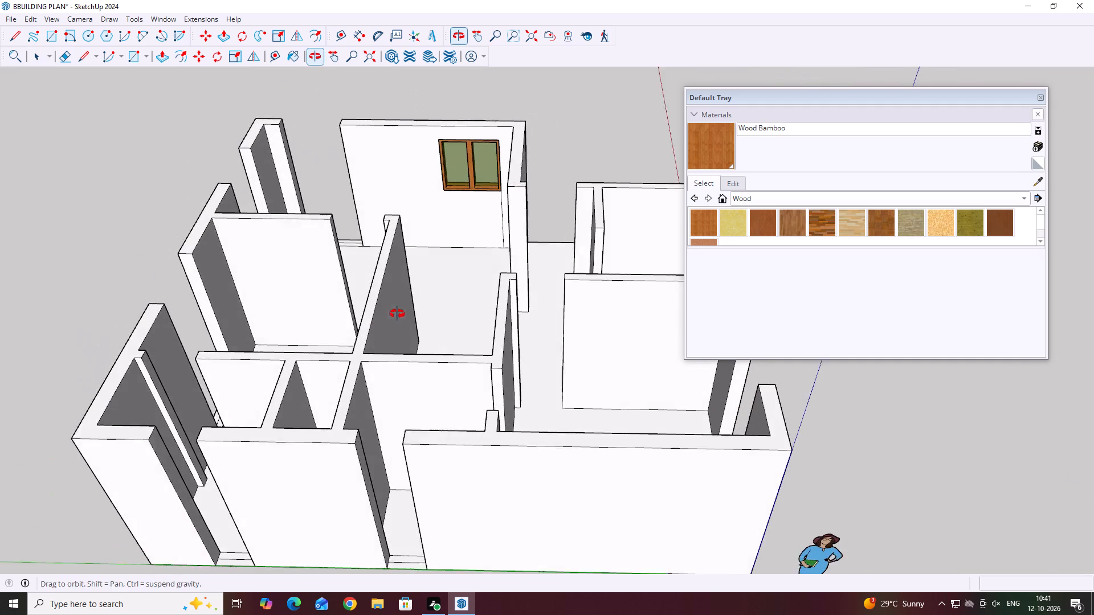
{"action": "middle_click_drag", "start_coordinate": [397, 314], "coordinate": [408, 308]}
{"action": "scroll", "coordinate": [468, 204], "scroll_direction": "down", "scroll_amount": 4}
{"action": "middle_click_drag", "start_coordinate": [531, 245], "coordinate": [0, 151]}
{"action": "middle_click_drag", "start_coordinate": [404, 283], "coordinate": [187, 235]}
{"action": "scroll", "coordinate": [285, 257], "scroll_direction": "down", "scroll_amount": 8}
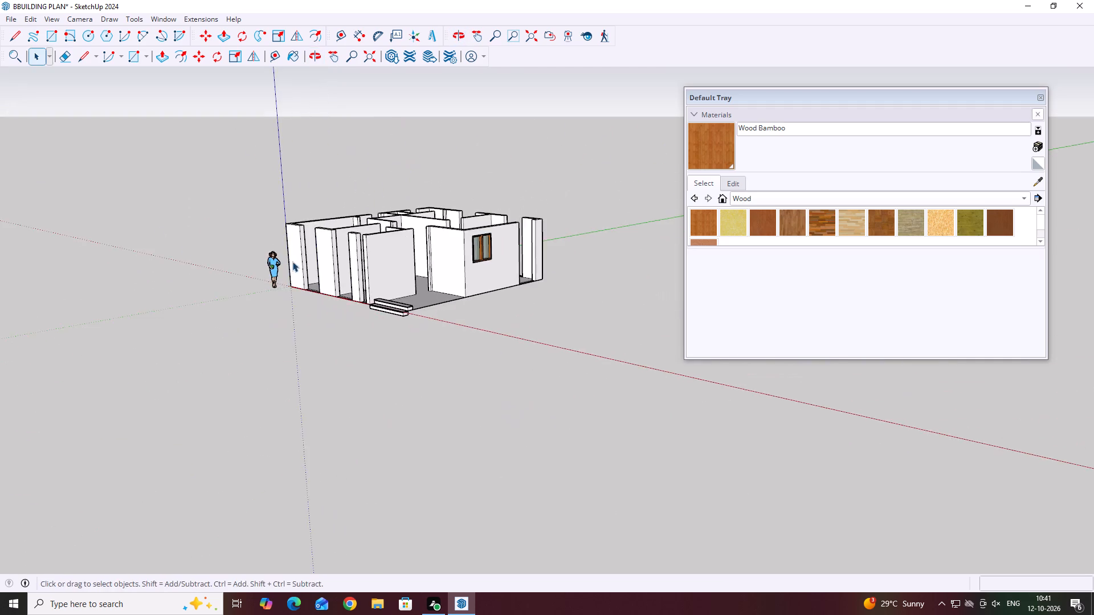
{"action": "middle_click_drag", "start_coordinate": [320, 270], "coordinate": [0, 260]}
{"action": "scroll", "coordinate": [533, 250], "scroll_direction": "up", "scroll_amount": 13}
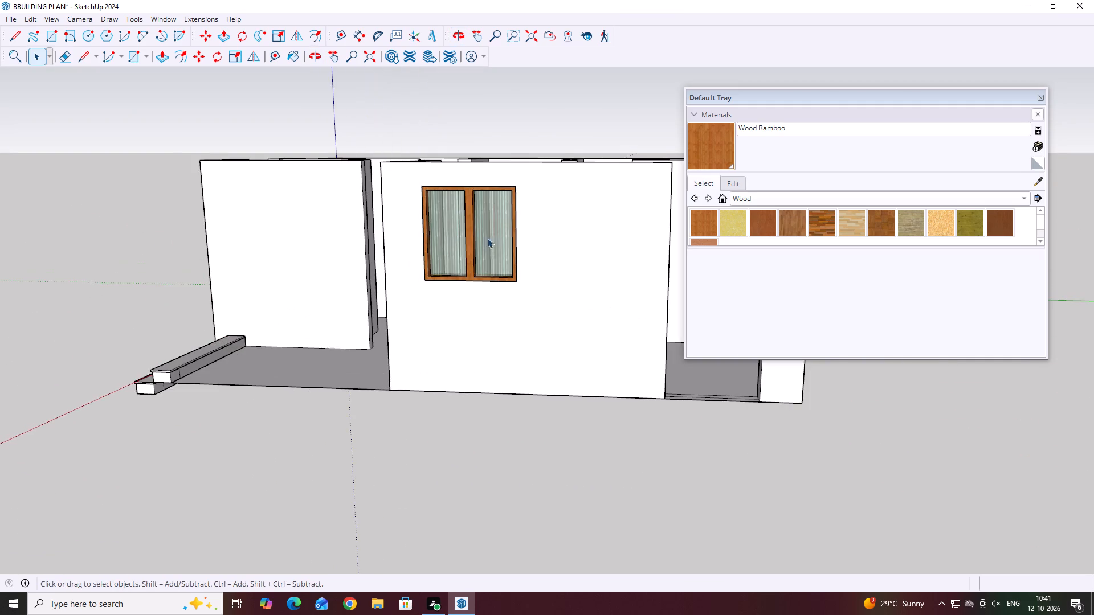
Copy the window by its upper-left front corner along the front wall into the opening beside the corner pier, at the same height.
{"action": "middle_click_drag", "start_coordinate": [483, 241], "coordinate": [444, 317]}
{"action": "left_click", "coordinate": [433, 309]}
{"action": "scroll", "coordinate": [423, 295], "scroll_direction": "down", "scroll_amount": 6}
{"action": "middle_click_drag", "start_coordinate": [429, 302], "coordinate": [453, 316]}
{"action": "key", "text": "m"}
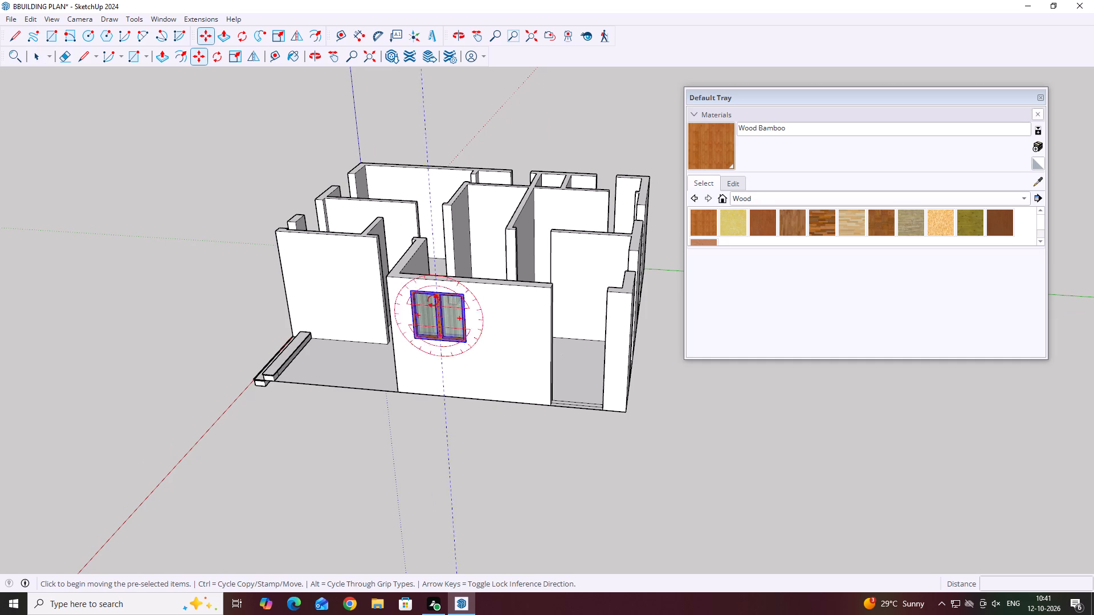
{"action": "scroll", "coordinate": [425, 299], "scroll_direction": "up", "scroll_amount": 13}
{"action": "left_click", "coordinate": [399, 278]}
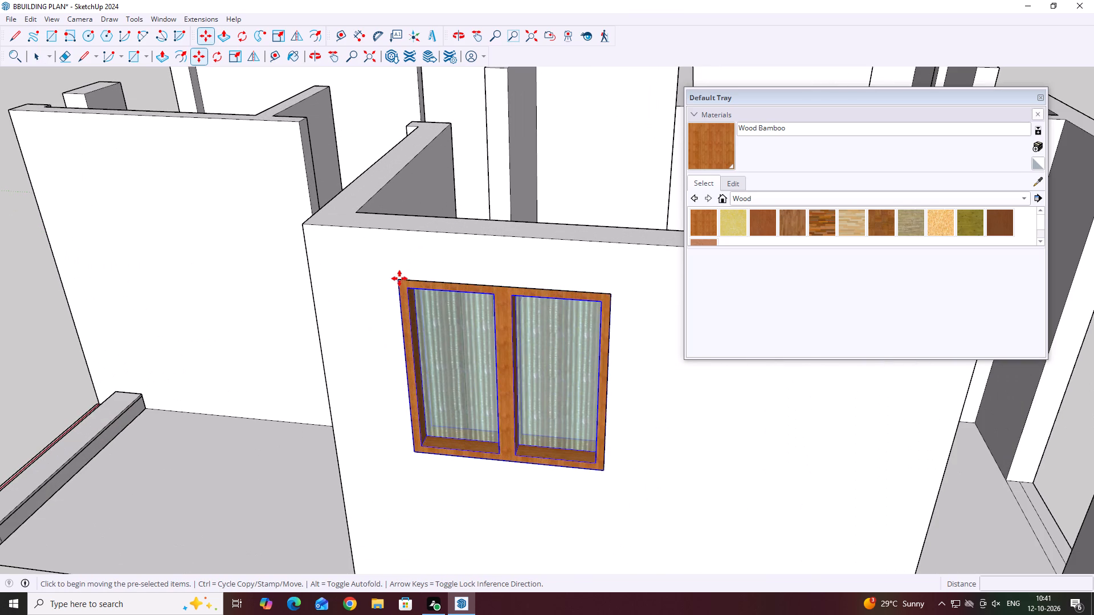
{"action": "scroll", "coordinate": [403, 282], "scroll_direction": "down", "scroll_amount": 10}
{"action": "scroll", "coordinate": [625, 331], "scroll_direction": "down", "scroll_amount": 4}
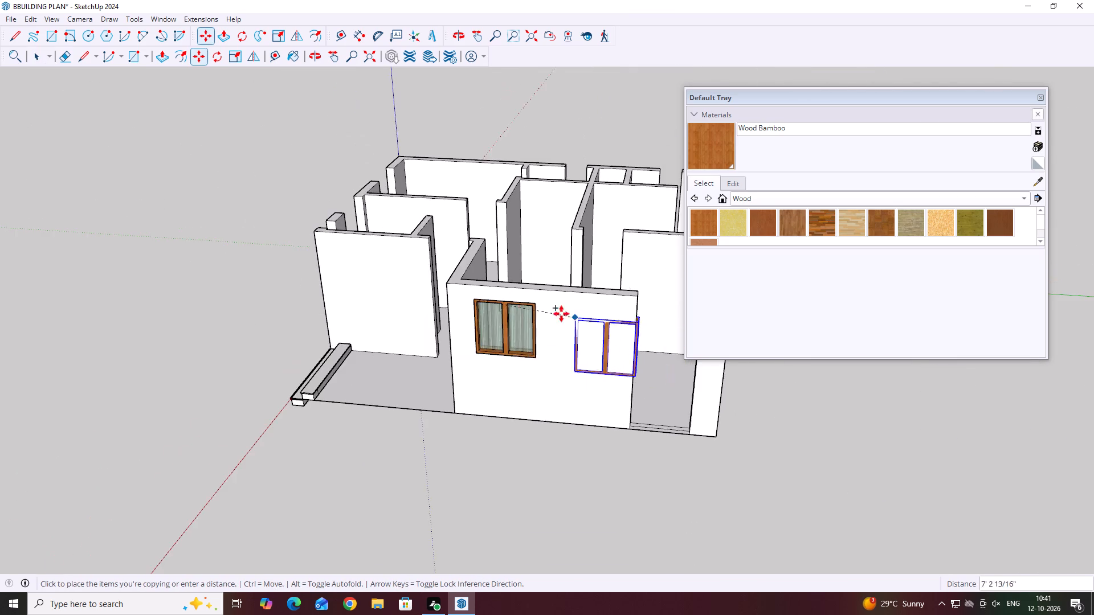
{"action": "scroll", "coordinate": [561, 314], "scroll_direction": "down", "scroll_amount": 6}
{"action": "scroll", "coordinate": [566, 295], "scroll_direction": "up", "scroll_amount": 8}
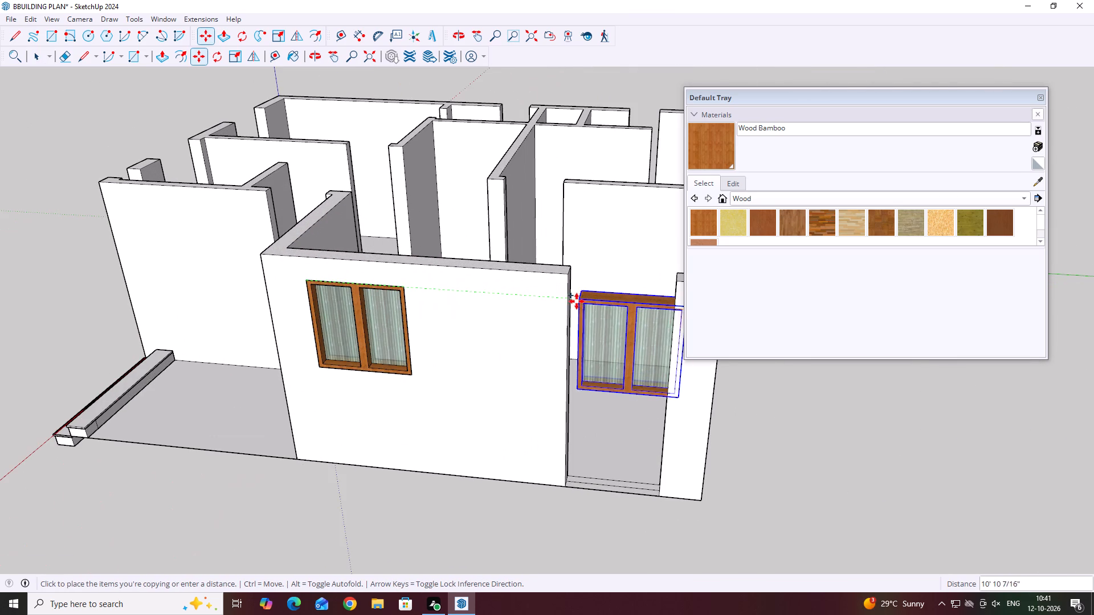
{"action": "left_click", "coordinate": [569, 300]}
{"action": "key", "text": "space"}
{"action": "scroll", "coordinate": [452, 309], "scroll_direction": "down", "scroll_amount": 5}
{"action": "middle_click_drag", "start_coordinate": [650, 305], "coordinate": [595, 293]}
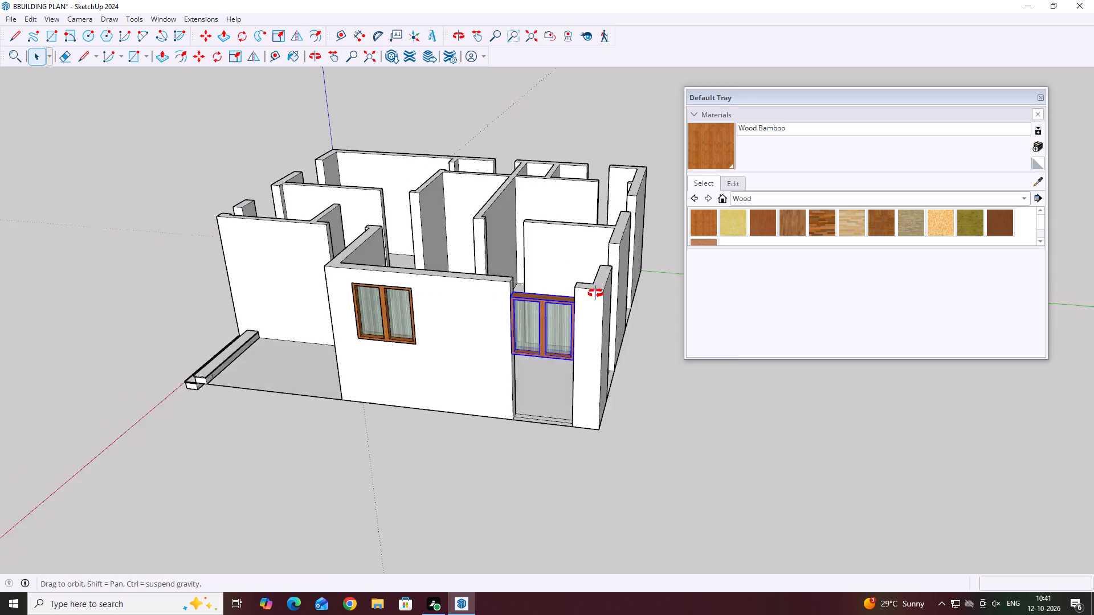
Draw a line across the front wall's end face along the top edge of the copied window.
{"action": "middle_click_drag", "start_coordinate": [595, 293], "coordinate": [480, 307]}
{"action": "scroll", "coordinate": [422, 298], "scroll_direction": "up", "scroll_amount": 5}
{"action": "middle_click_drag", "start_coordinate": [399, 272], "coordinate": [370, 327]}
{"action": "key", "text": "l"}
{"action": "scroll", "coordinate": [424, 305], "scroll_direction": "up", "scroll_amount": 4}
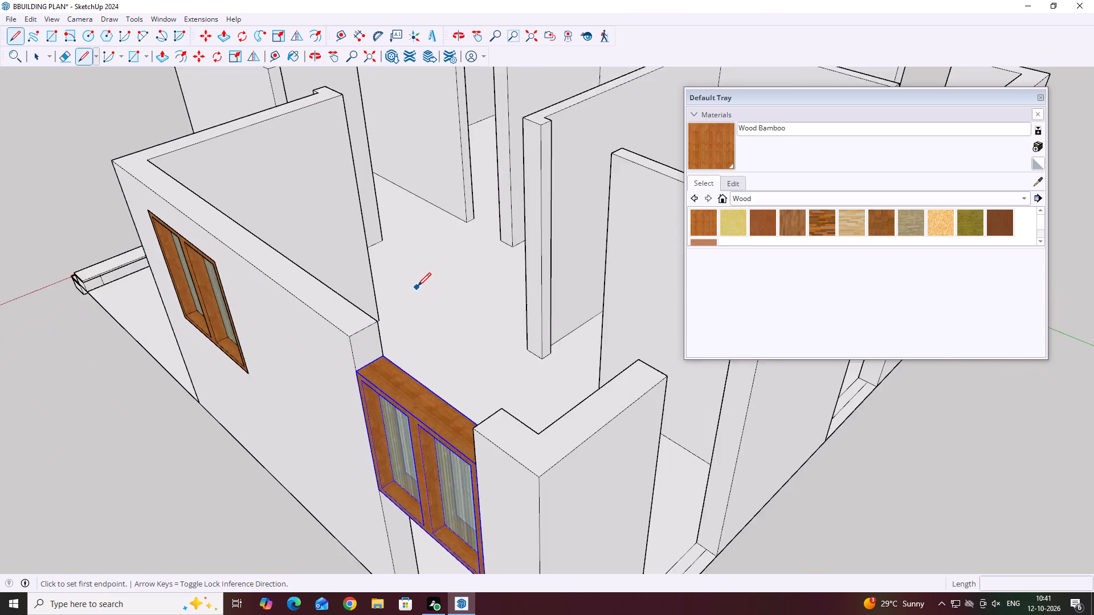
{"action": "scroll", "coordinate": [418, 286], "scroll_direction": "up", "scroll_amount": 3}
{"action": "scroll", "coordinate": [340, 362], "scroll_direction": "down", "scroll_amount": 4}
{"action": "scroll", "coordinate": [280, 437], "scroll_direction": "up", "scroll_amount": 9}
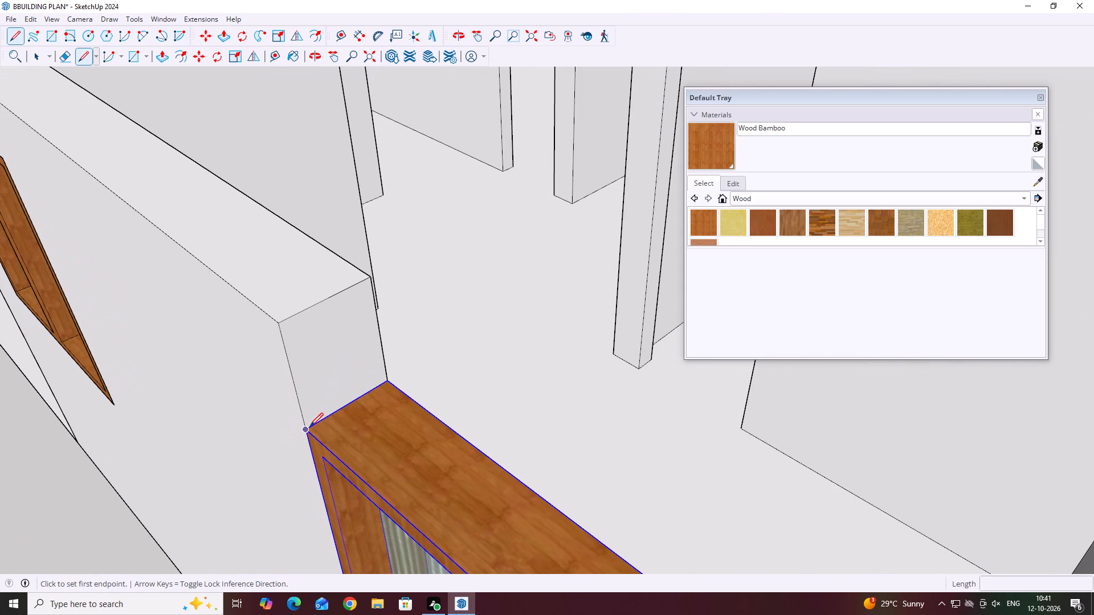
{"action": "left_click", "coordinate": [310, 426]}
{"action": "left_click", "coordinate": [390, 377]}
{"action": "key", "text": "space"}
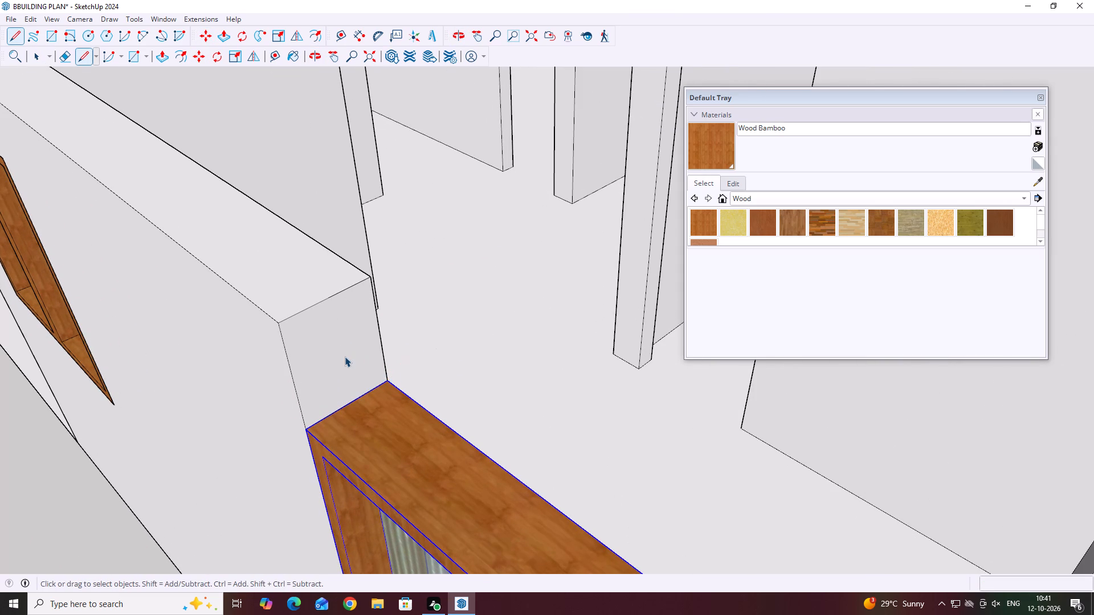
Push/Pull the wall's end face above the copied window across the opening to meet the corner pier.
{"action": "left_click", "coordinate": [345, 356]}
{"action": "scroll", "coordinate": [344, 358], "scroll_direction": "up", "scroll_amount": 1}
{"action": "scroll", "coordinate": [344, 358], "scroll_direction": "down", "scroll_amount": 6}
{"action": "key", "text": "p"}
{"action": "left_click", "coordinate": [349, 347]}
{"action": "scroll", "coordinate": [426, 386], "scroll_direction": "down", "scroll_amount": 8}
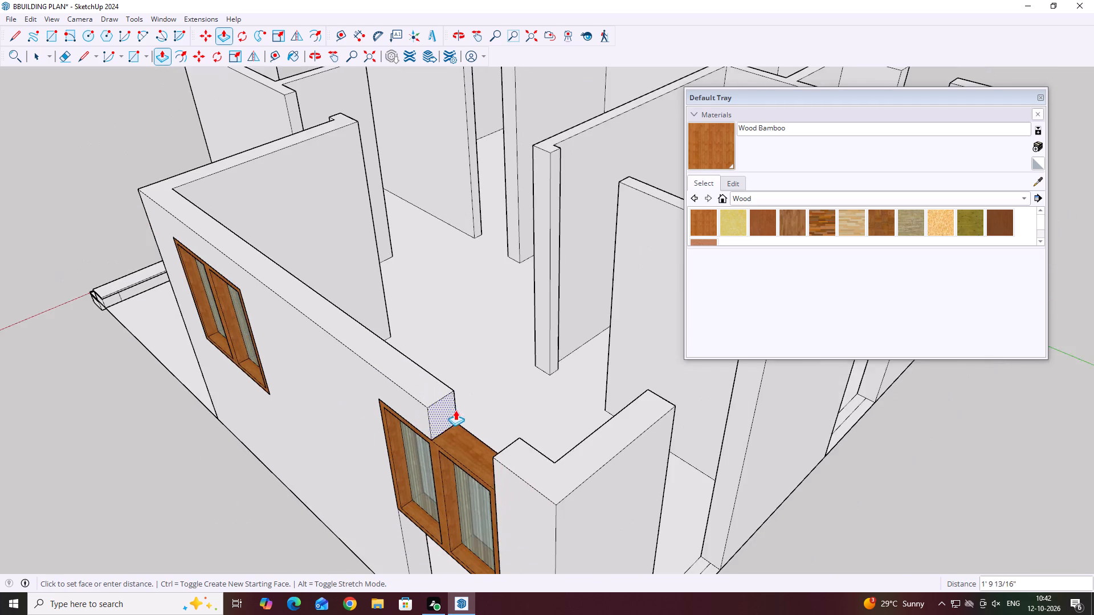
{"action": "scroll", "coordinate": [474, 437], "scroll_direction": "up", "scroll_amount": 3}
{"action": "left_click", "coordinate": [505, 470]}
{"action": "middle_click_drag", "start_coordinate": [401, 423], "coordinate": [563, 401]}
{"action": "key", "text": "space"}
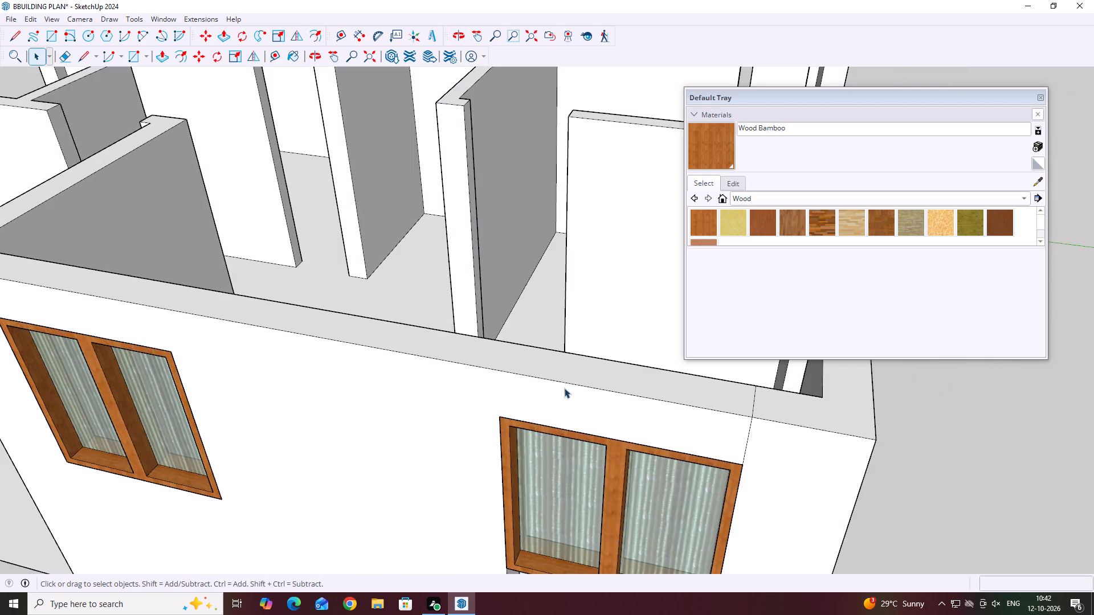
Delete the dividing line across the floor strip at the base of the opening under the copied window.
{"action": "middle_click_drag", "start_coordinate": [523, 470], "coordinate": [528, 322]}
{"action": "scroll", "coordinate": [442, 356], "scroll_direction": "down", "scroll_amount": 5}
{"action": "scroll", "coordinate": [325, 330], "scroll_direction": "down", "scroll_amount": 1}
{"action": "middle_click_drag", "start_coordinate": [325, 330], "coordinate": [361, 378]}
{"action": "scroll", "coordinate": [361, 378], "scroll_direction": "down", "scroll_amount": 2}
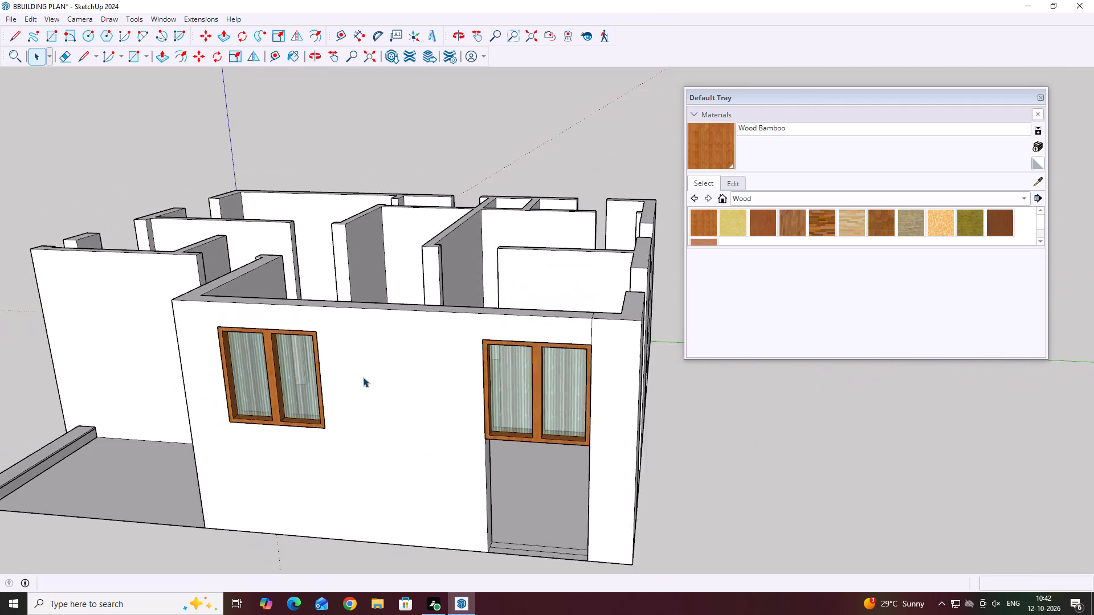
{"action": "scroll", "coordinate": [363, 377], "scroll_direction": "down", "scroll_amount": 2}
{"action": "middle_click_drag", "start_coordinate": [287, 393], "coordinate": [322, 442]}
{"action": "scroll", "coordinate": [348, 304], "scroll_direction": "down", "scroll_amount": 7}
{"action": "middle_click_drag", "start_coordinate": [369, 451], "coordinate": [405, 481]}
{"action": "scroll", "coordinate": [451, 457], "scroll_direction": "up", "scroll_amount": 6}
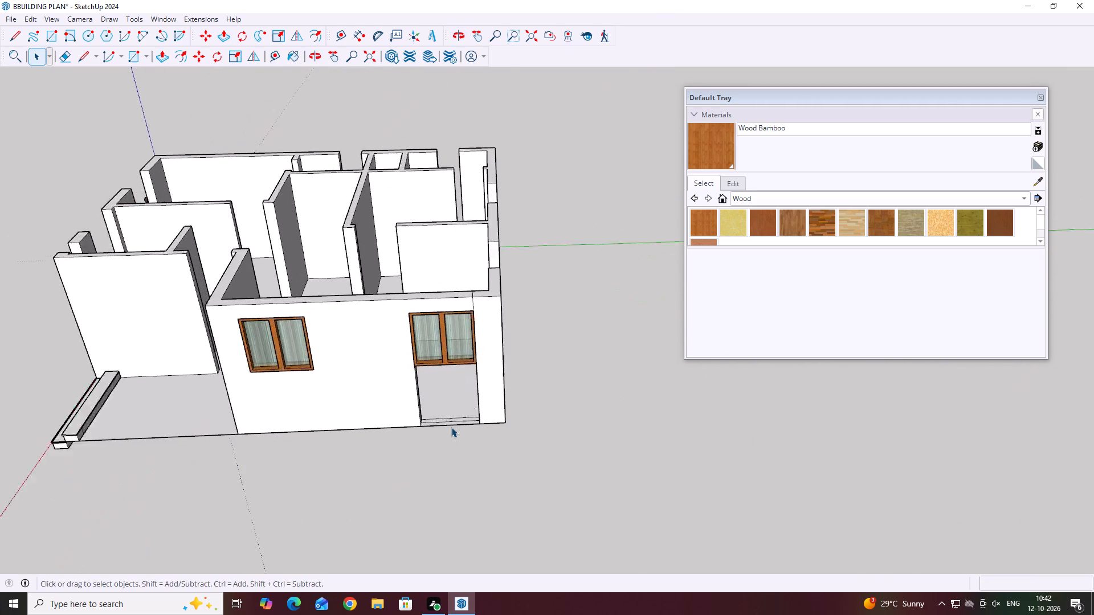
{"action": "scroll", "coordinate": [451, 427], "scroll_direction": "up", "scroll_amount": 5}
{"action": "left_click", "coordinate": [448, 418]}
{"action": "key", "text": "Delete"}
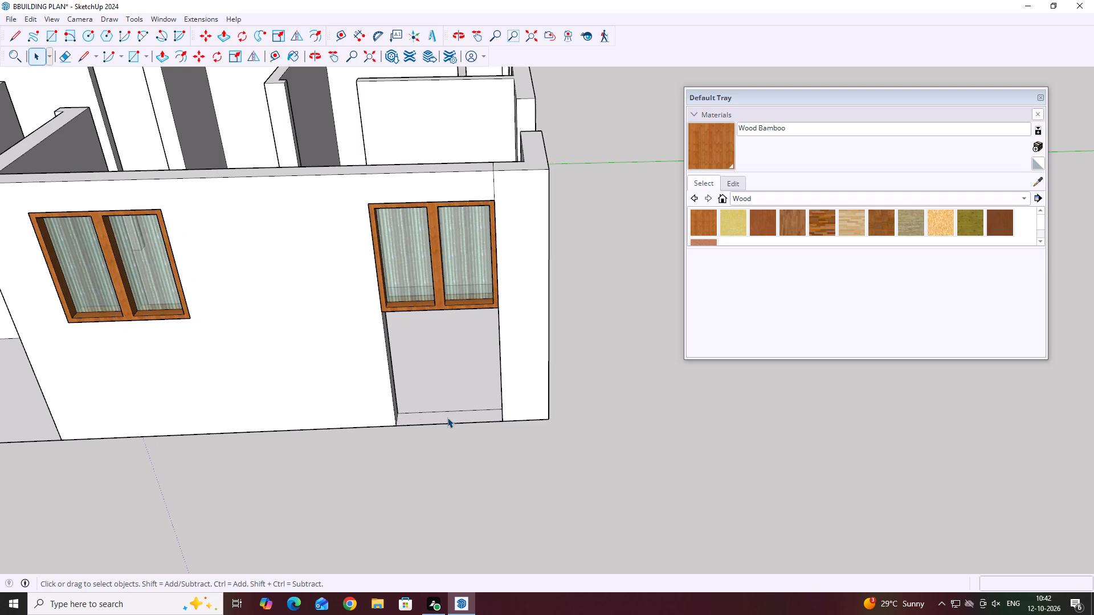
Push/Pull the floor strip in the opening up 5' to the underside of the window.
{"action": "middle_click_drag", "start_coordinate": [482, 446], "coordinate": [501, 461]}
{"action": "key", "text": "p"}
{"action": "scroll", "coordinate": [457, 422], "scroll_direction": "up", "scroll_amount": 3}
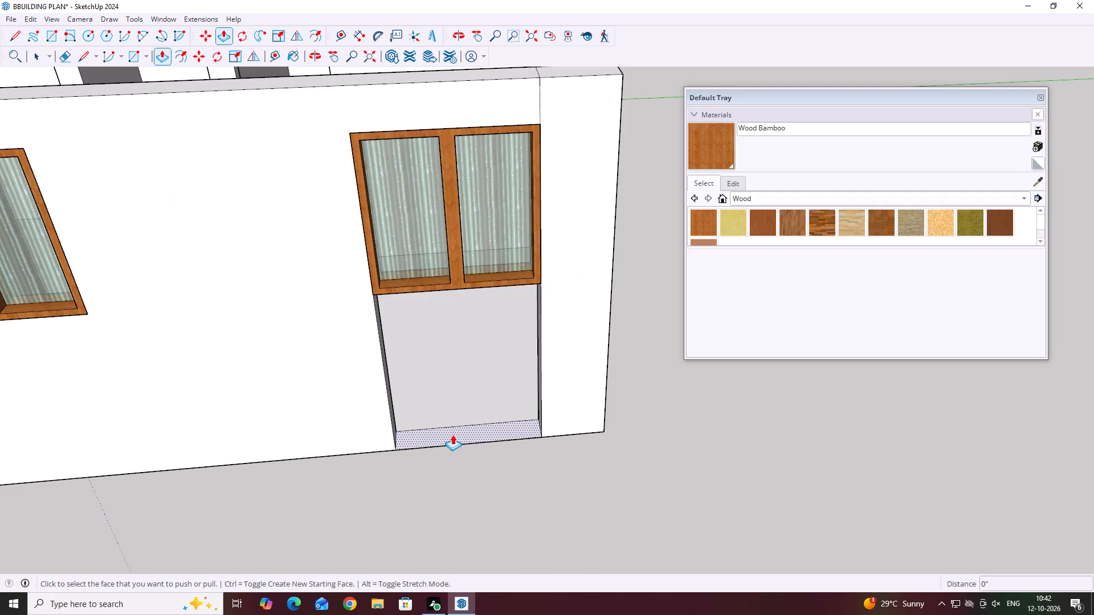
{"action": "left_click", "coordinate": [452, 435]}
{"action": "left_click", "coordinate": [459, 290]}
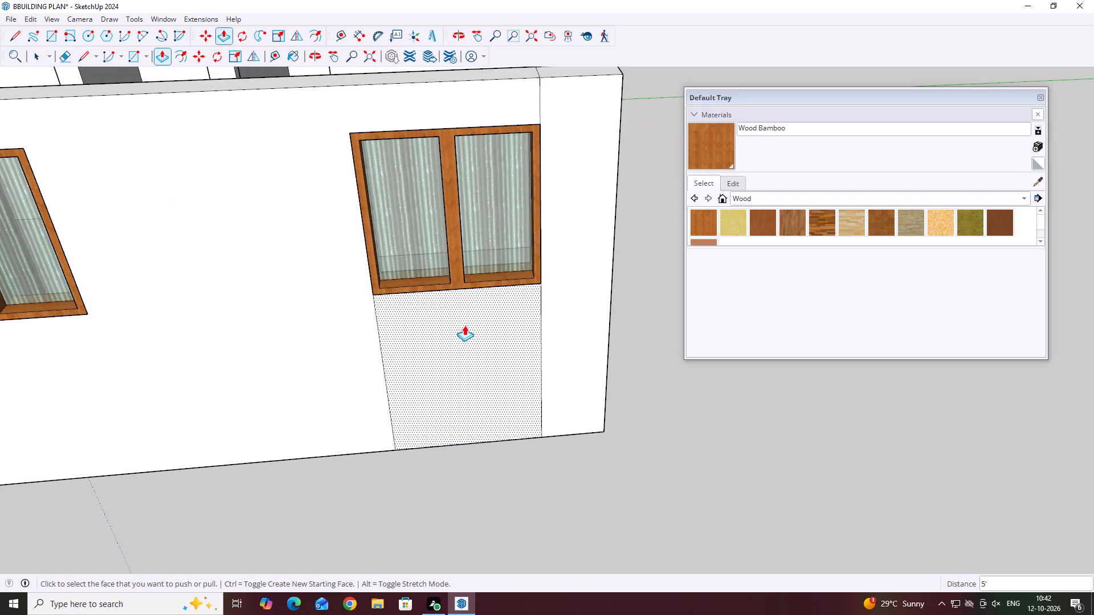
{"action": "key", "text": "space"}
{"action": "scroll", "coordinate": [463, 327], "scroll_direction": "down", "scroll_amount": 5}
{"action": "left_click", "coordinate": [732, 453]}
Erase the seam lines below and above the copied window on the outer face and the seam across the wall top.
{"action": "key", "text": "e"}
{"action": "scroll", "coordinate": [452, 338], "scroll_direction": "up", "scroll_amount": 4}
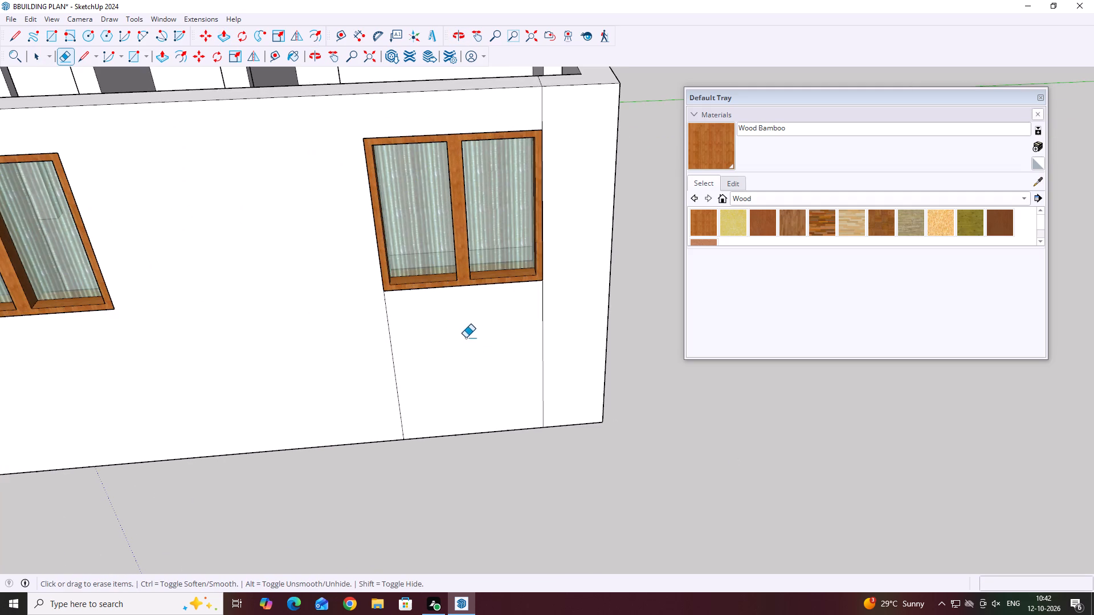
{"action": "left_click_drag", "start_coordinate": [565, 324], "coordinate": [379, 350]}
{"action": "scroll", "coordinate": [379, 393], "scroll_direction": "down", "scroll_amount": 6}
{"action": "scroll", "coordinate": [466, 249], "scroll_direction": "up", "scroll_amount": 2}
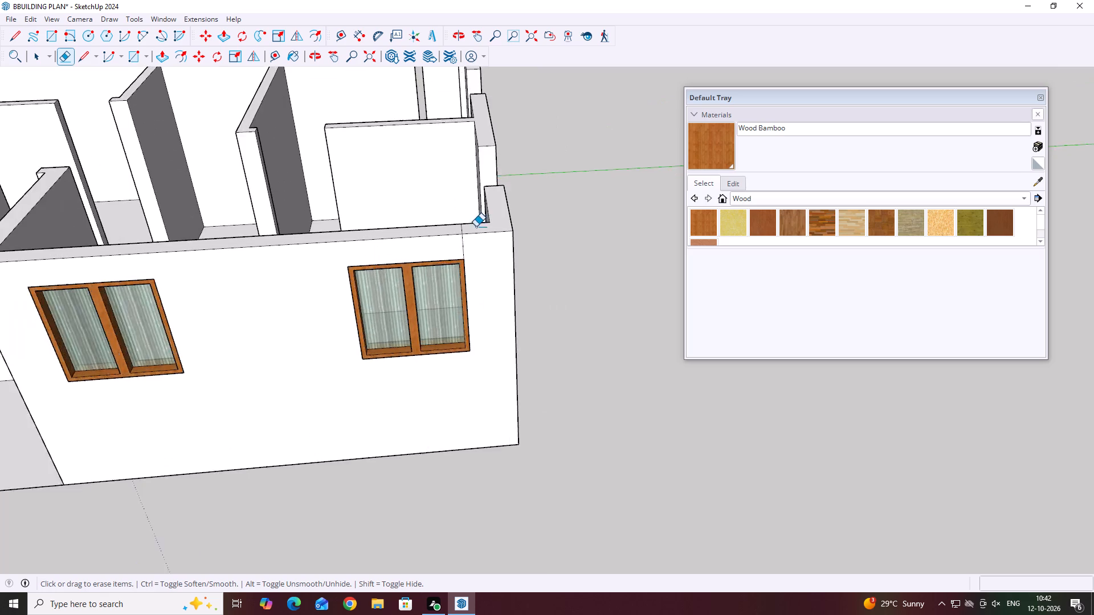
{"action": "scroll", "coordinate": [476, 227], "scroll_direction": "up", "scroll_amount": 5}
{"action": "left_click_drag", "start_coordinate": [488, 249], "coordinate": [429, 245]}
{"action": "middle_click_drag", "start_coordinate": [467, 220], "coordinate": [434, 379]}
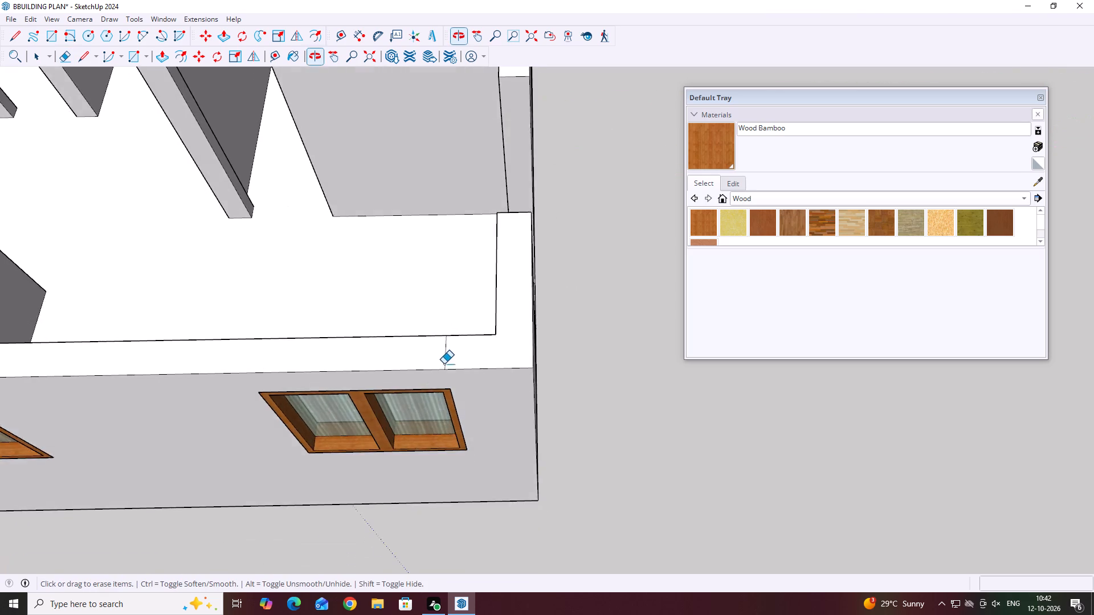
{"action": "scroll", "coordinate": [443, 363], "scroll_direction": "up", "scroll_amount": 3}
{"action": "left_click_drag", "start_coordinate": [467, 352], "coordinate": [408, 345]}
{"action": "scroll", "coordinate": [447, 356], "scroll_direction": "down", "scroll_amount": 4}
Erase the vertical seam lines below and above the copied window on the front wall's inside face.
{"action": "middle_click_drag", "start_coordinate": [530, 325], "coordinate": [215, 418]}
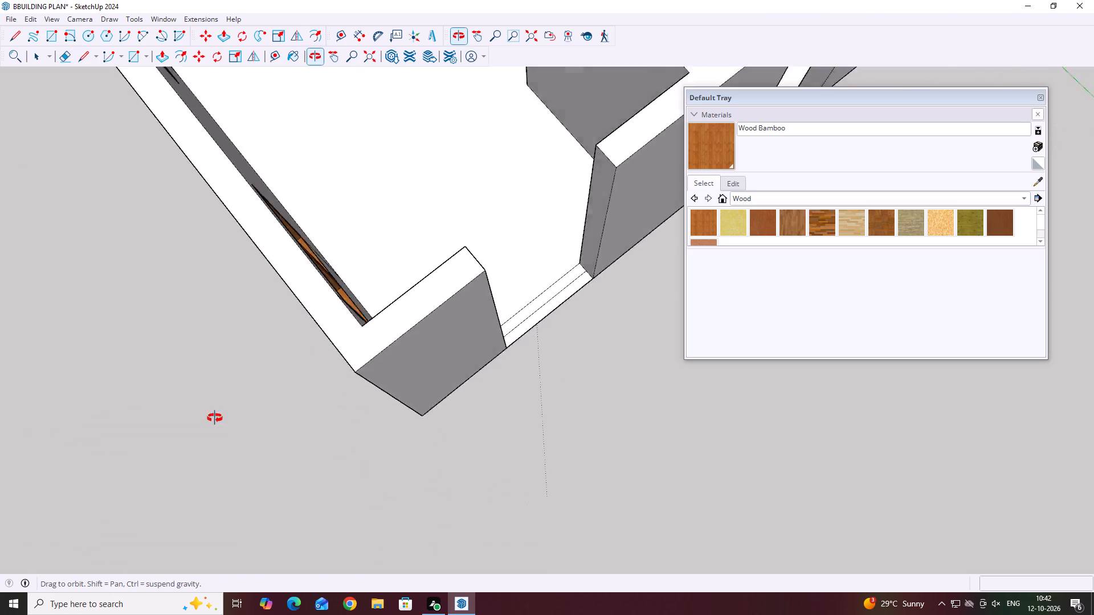
{"action": "middle_click_drag", "start_coordinate": [215, 418], "coordinate": [108, 404]}
{"action": "scroll", "coordinate": [239, 278], "scroll_direction": "down", "scroll_amount": 1}
{"action": "middle_click_drag", "start_coordinate": [430, 199], "coordinate": [174, 180]}
{"action": "scroll", "coordinate": [443, 150], "scroll_direction": "down", "scroll_amount": 15}
{"action": "middle_click", "coordinate": [409, 253]}
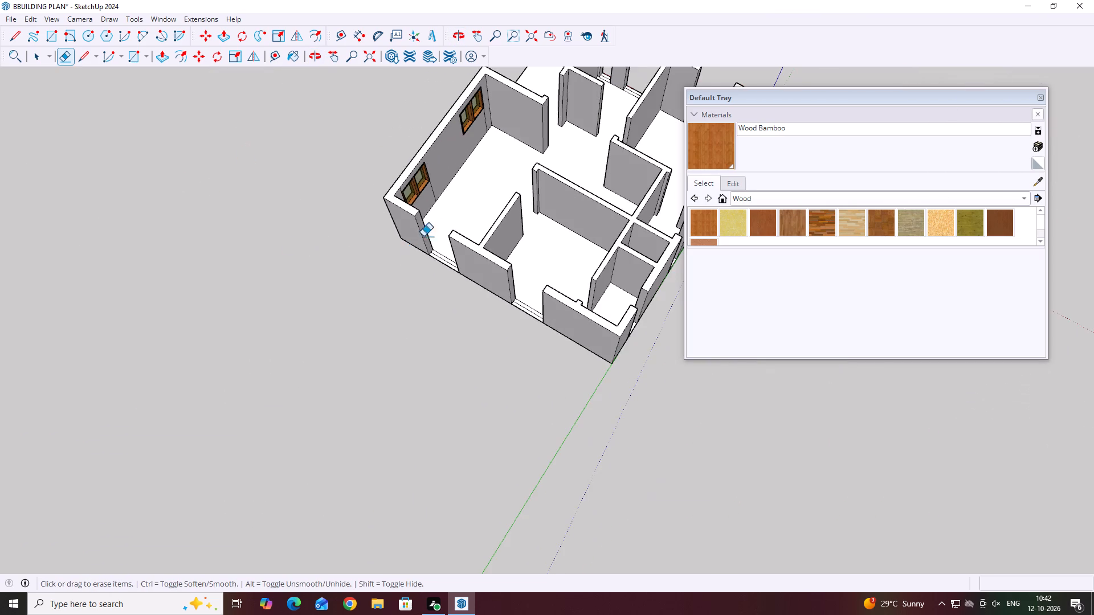
{"action": "middle_click_drag", "start_coordinate": [492, 171], "coordinate": [349, 165]}
{"action": "scroll", "coordinate": [560, 171], "scroll_direction": "up", "scroll_amount": 17}
{"action": "middle_click_drag", "start_coordinate": [556, 167], "coordinate": [541, 158]}
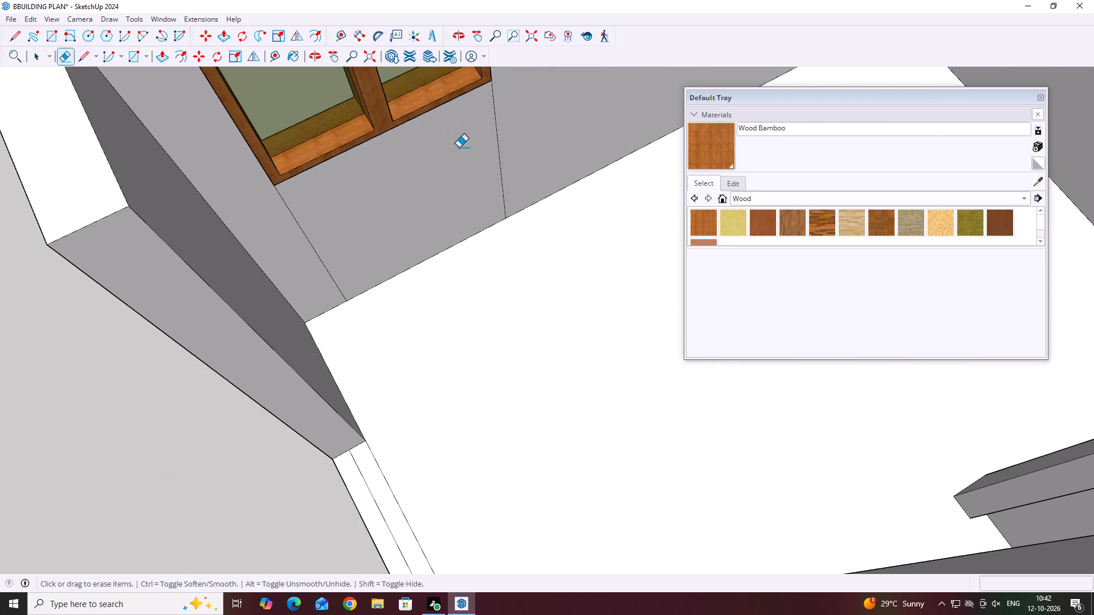
{"action": "left_click_drag", "start_coordinate": [539, 123], "coordinate": [279, 224]}
{"action": "scroll", "coordinate": [346, 272], "scroll_direction": "down", "scroll_amount": 2}
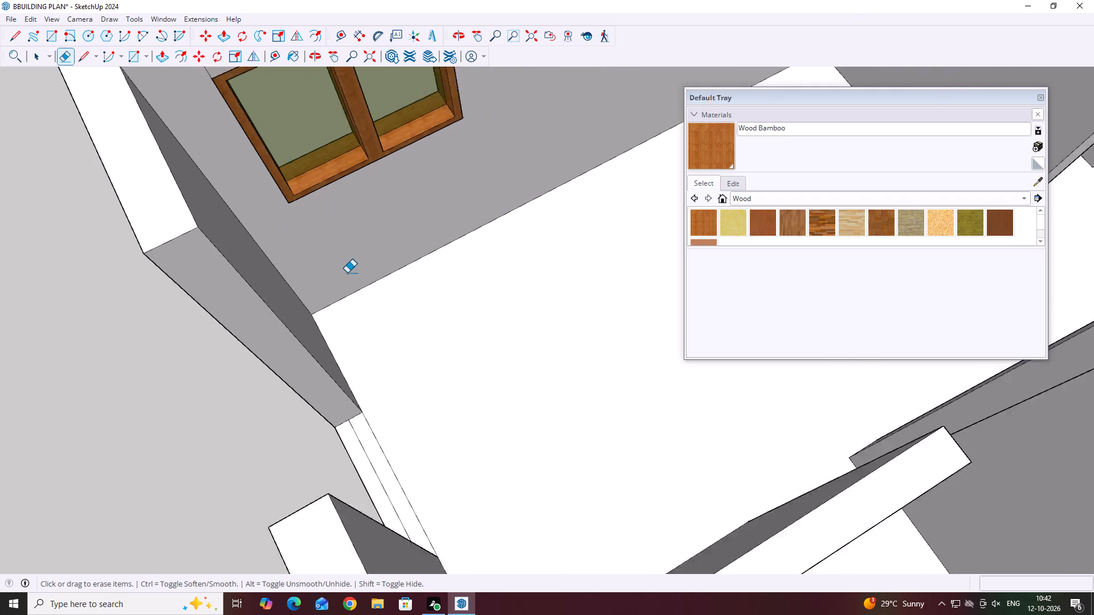
{"action": "scroll", "coordinate": [347, 273], "scroll_direction": "down", "scroll_amount": 5}
{"action": "scroll", "coordinate": [291, 158], "scroll_direction": "up", "scroll_amount": 6}
{"action": "left_click_drag", "start_coordinate": [276, 161], "coordinate": [248, 171]}
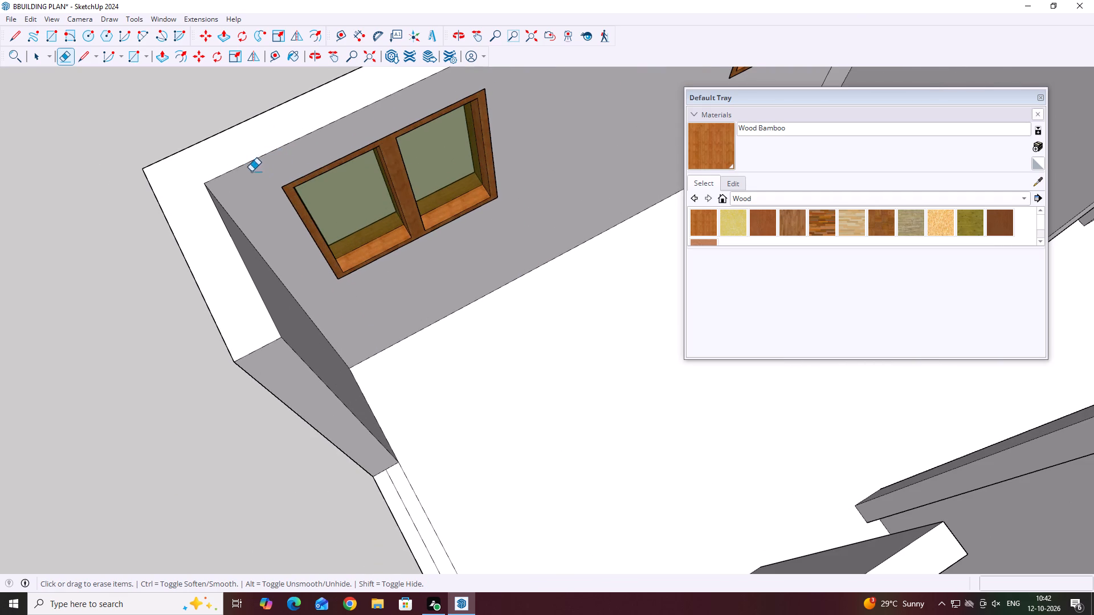
{"action": "scroll", "coordinate": [304, 181], "scroll_direction": "down", "scroll_amount": 6}
{"action": "key", "text": "Escape"}
{"action": "key", "text": "space"}
Delete the remaining vertical seam line beside the first window on the front wall's inside face.
{"action": "scroll", "coordinate": [313, 187], "scroll_direction": "down", "scroll_amount": 12}
{"action": "middle_click_drag", "start_coordinate": [279, 229], "coordinate": [491, 226]}
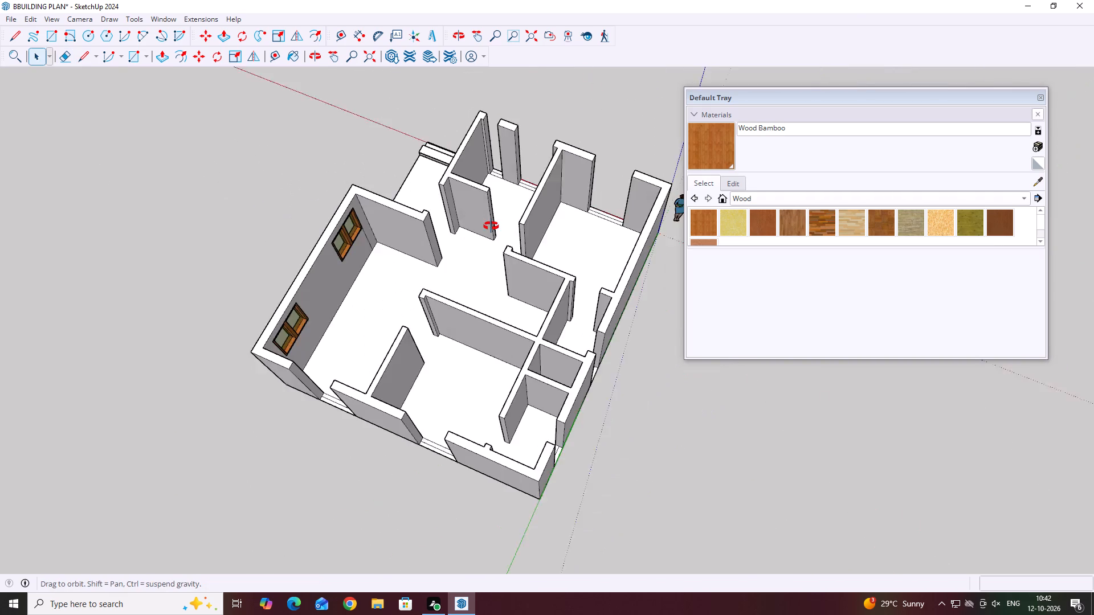
{"action": "middle_click_drag", "start_coordinate": [491, 226], "coordinate": [510, 203]}
{"action": "scroll", "coordinate": [367, 241], "scroll_direction": "up", "scroll_amount": 9}
{"action": "left_click", "coordinate": [352, 258]}
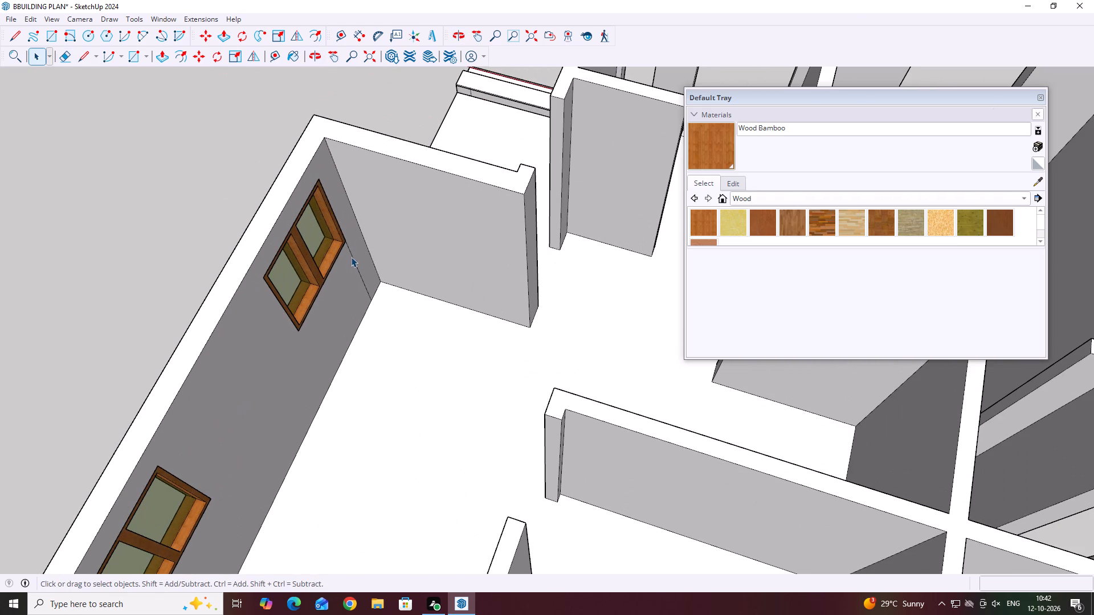
{"action": "key", "text": "Delete"}
Copy the window near the corner 7' 4 1/2" along the red axis to the side wall's first opening.
{"action": "middle_click_drag", "start_coordinate": [360, 369], "coordinate": [422, 235]}
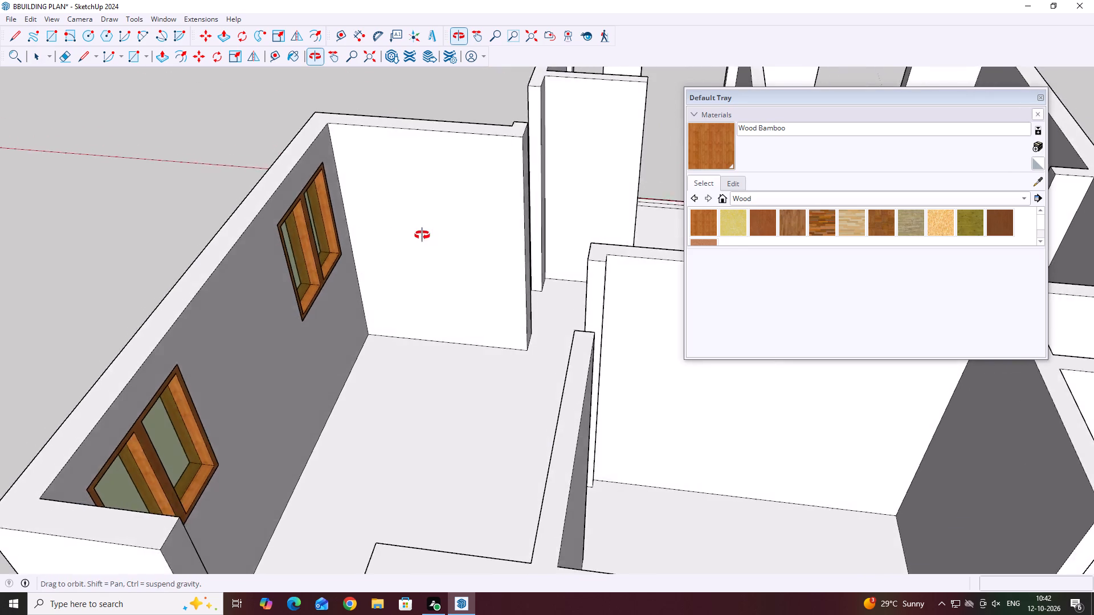
{"action": "middle_click_drag", "start_coordinate": [422, 235], "coordinate": [439, 253]}
{"action": "scroll", "coordinate": [436, 248], "scroll_direction": "down", "scroll_amount": 10}
{"action": "middle_click_drag", "start_coordinate": [368, 465], "coordinate": [485, 440]}
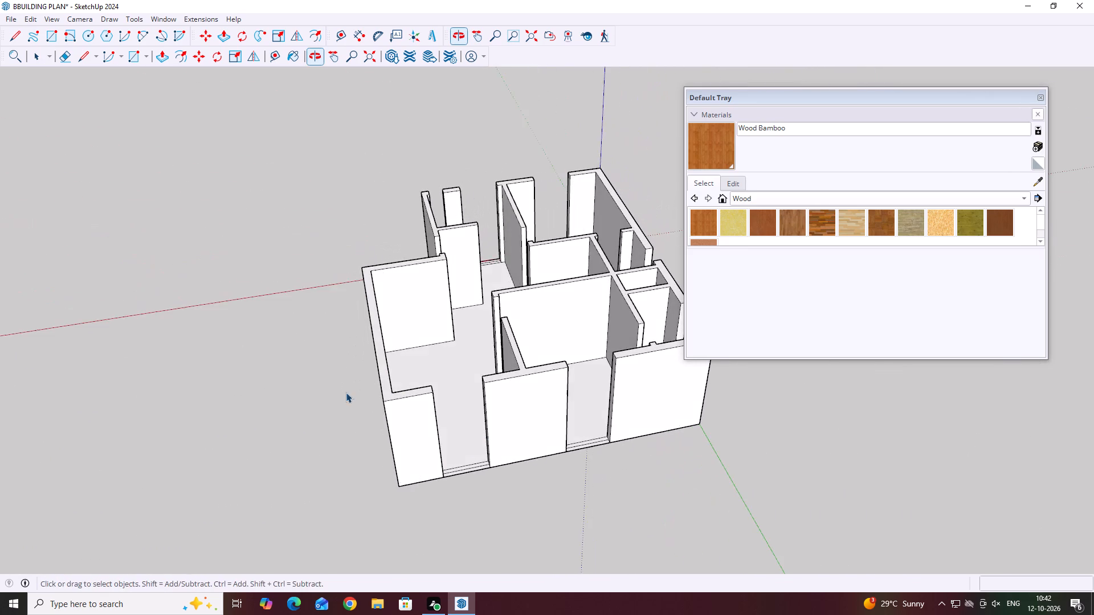
{"action": "middle_click_drag", "start_coordinate": [345, 393], "coordinate": [558, 374]}
{"action": "scroll", "coordinate": [560, 392], "scroll_direction": "up", "scroll_amount": 2}
{"action": "left_click", "coordinate": [512, 464]}
{"action": "middle_click_drag", "start_coordinate": [515, 464], "coordinate": [505, 457]}
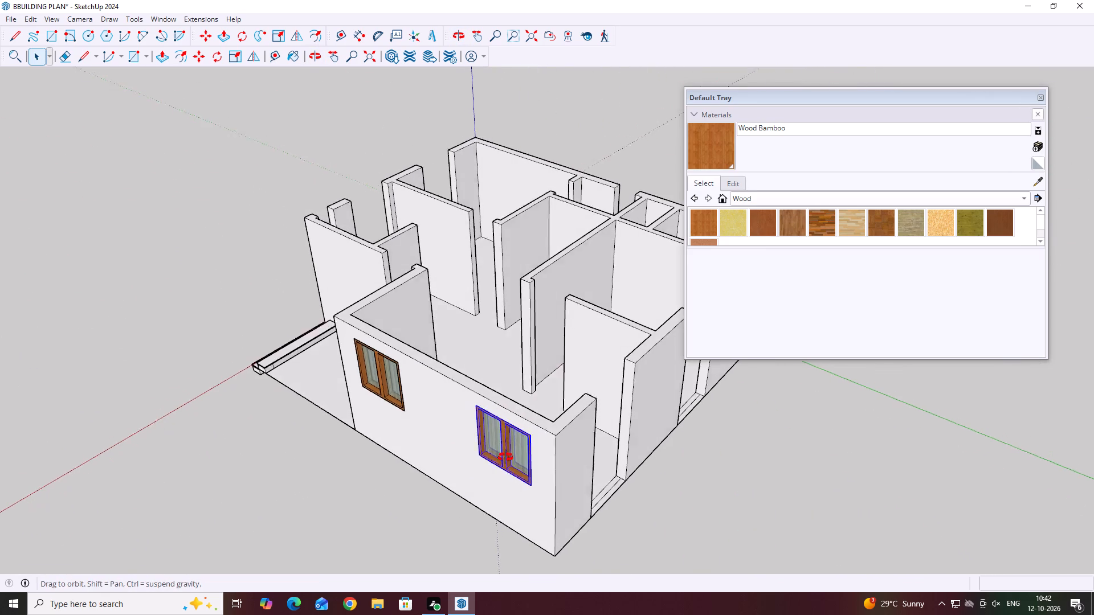
{"action": "middle_click_drag", "start_coordinate": [505, 457], "coordinate": [498, 453]}
{"action": "key", "text": "m"}
{"action": "left_click", "coordinate": [484, 425]}
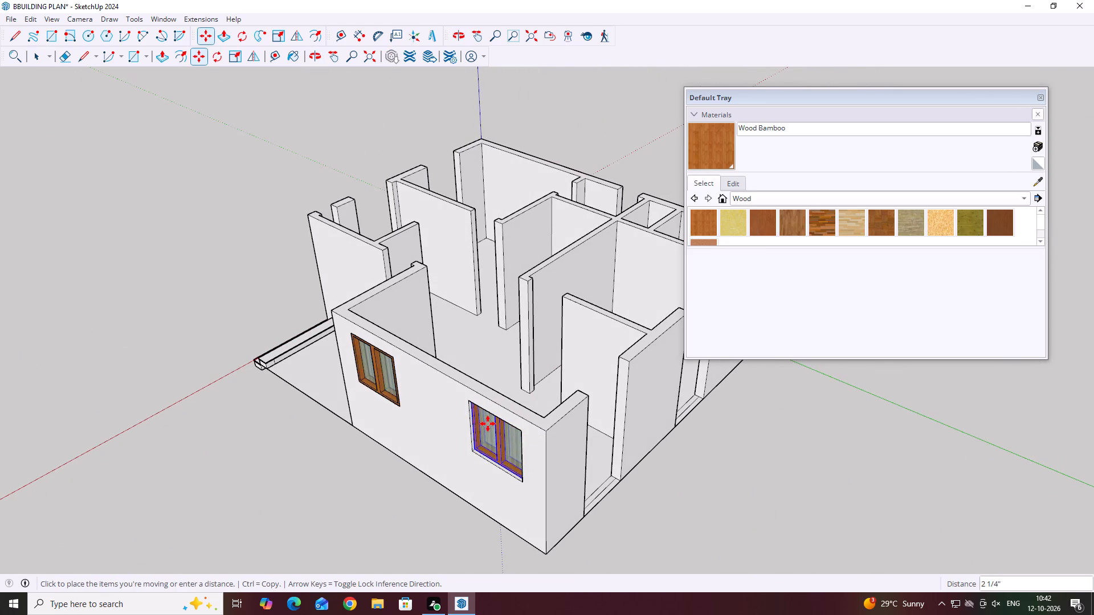
{"action": "scroll", "coordinate": [530, 441], "scroll_direction": "down", "scroll_amount": 1}
{"action": "middle_click_drag", "start_coordinate": [639, 461], "coordinate": [489, 400]}
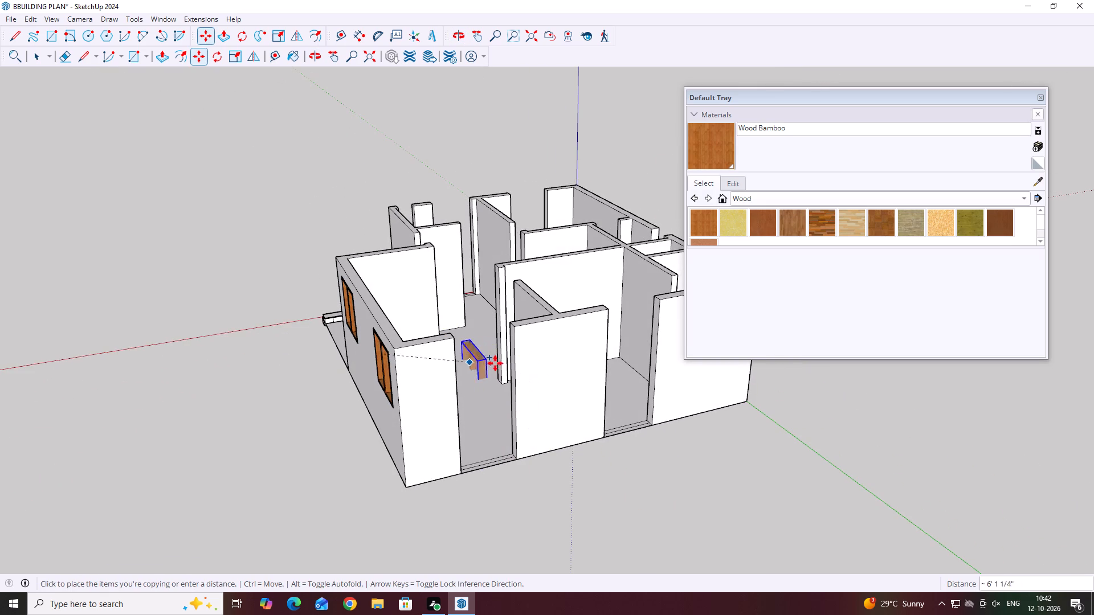
{"action": "key", "text": "Right"}
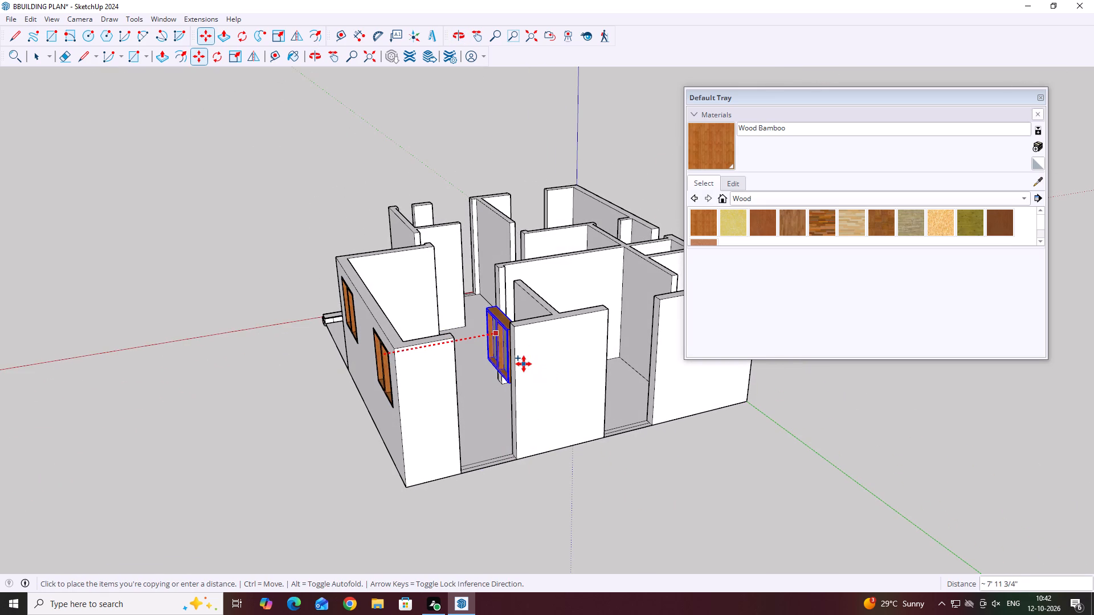
{"action": "scroll", "coordinate": [506, 345], "scroll_direction": "up", "scroll_amount": 5}
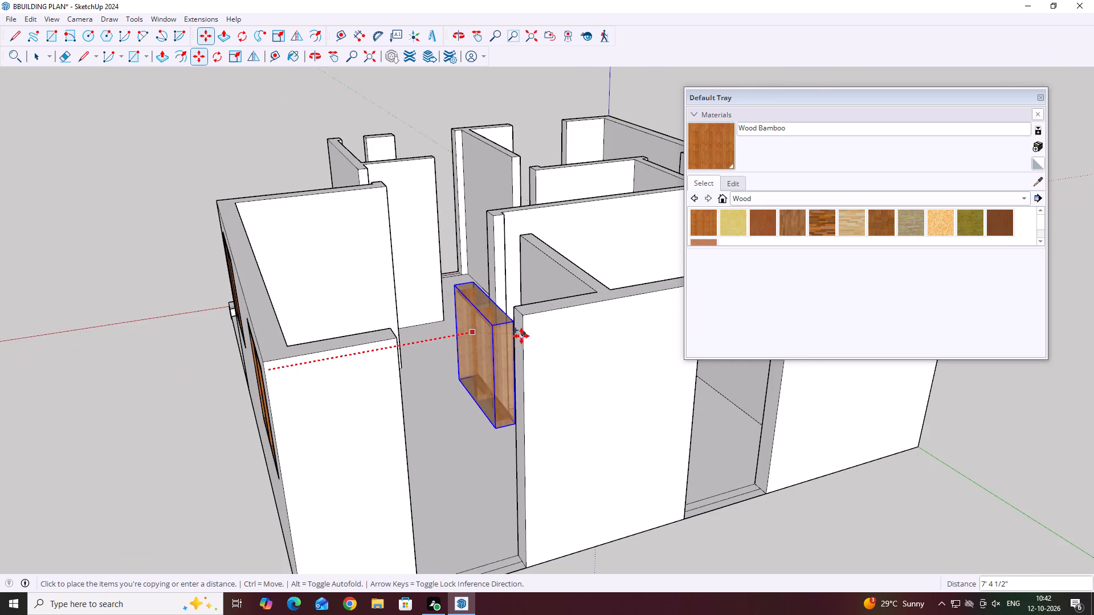
{"action": "scroll", "coordinate": [524, 345], "scroll_direction": "up", "scroll_amount": 3}
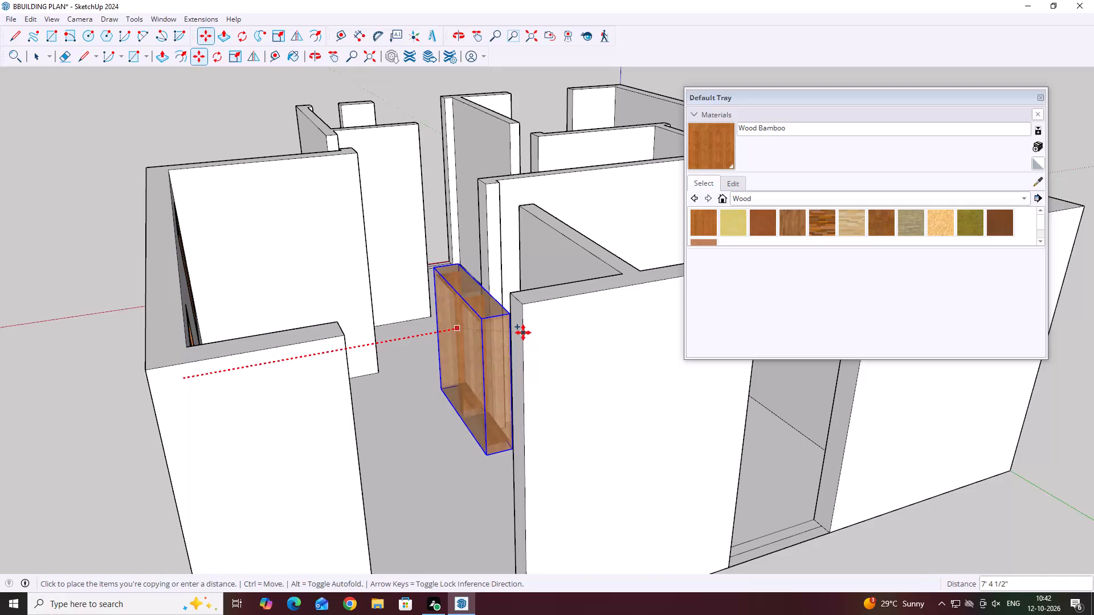
{"action": "left_click", "coordinate": [521, 331]}
{"action": "scroll", "coordinate": [508, 345], "scroll_direction": "up", "scroll_amount": 4}
{"action": "key", "text": "space"}
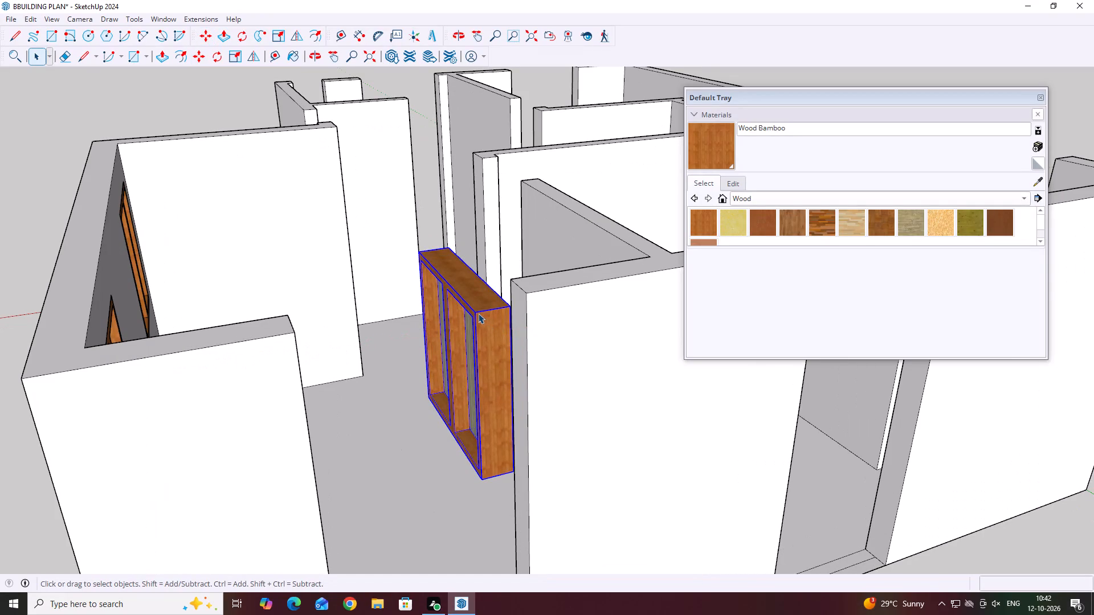
Rotate the new window copy 90° horizontally about a point on its top so it runs parallel to the side wall.
{"action": "key", "text": "q"}
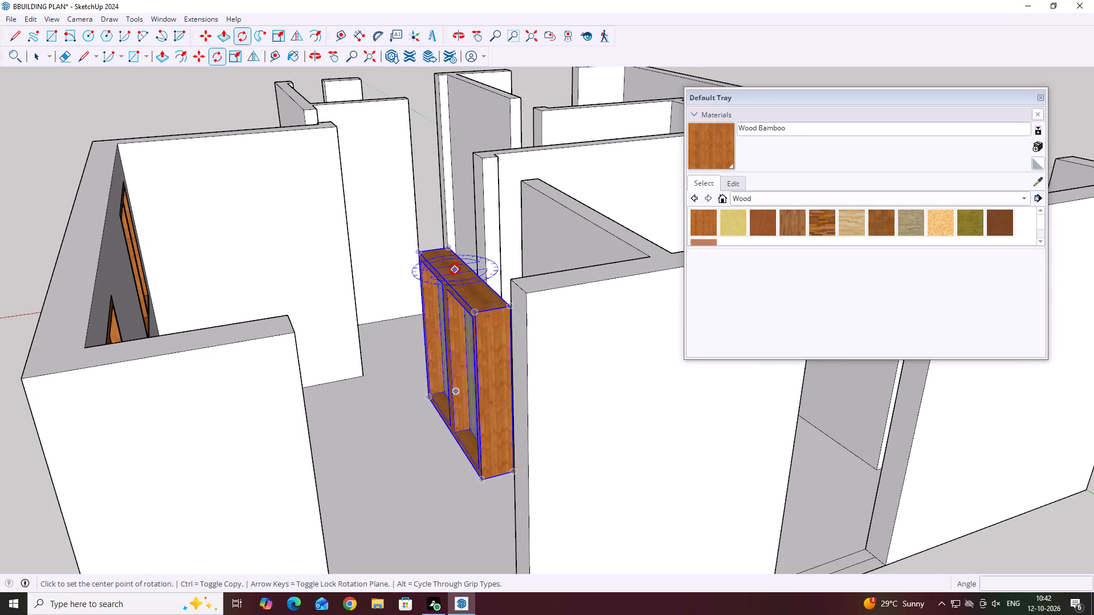
{"action": "left_click", "coordinate": [445, 278]}
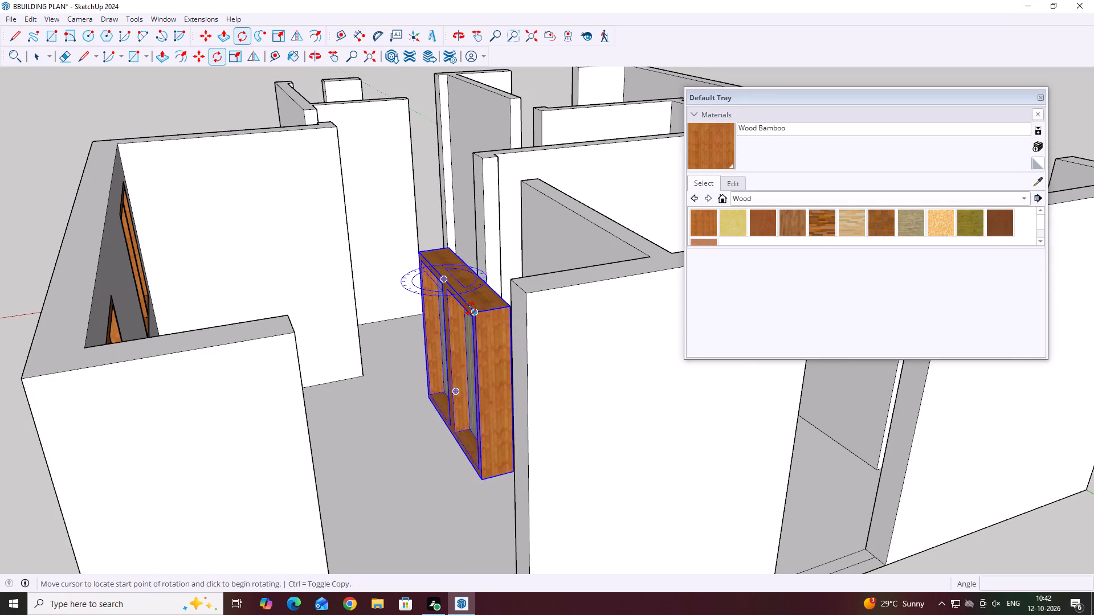
{"action": "left_click", "coordinate": [418, 249]}
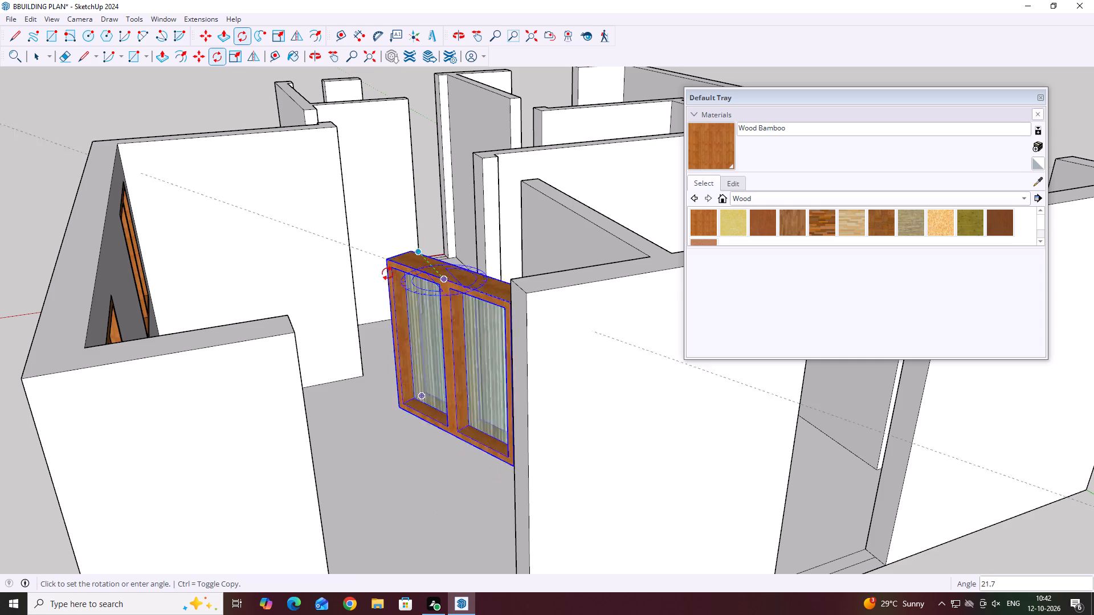
{"action": "left_click", "coordinate": [283, 300]}
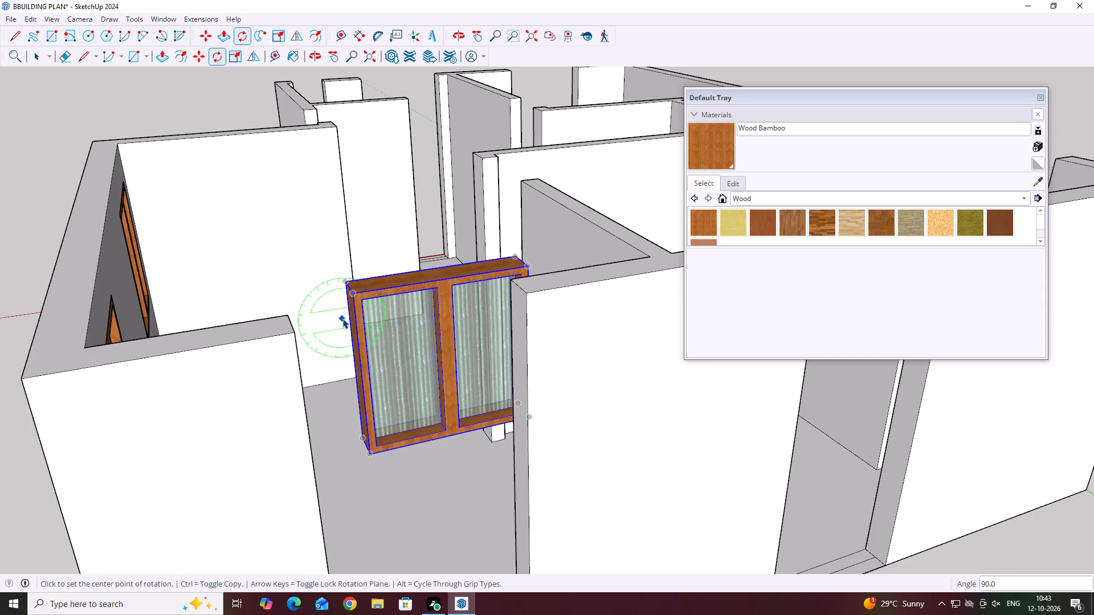
{"action": "key", "text": "space"}
Move the rotated window about 4' 1 1/8" so its lower outer corner meets the side wall's edge at the first opening.
{"action": "key", "text": "m"}
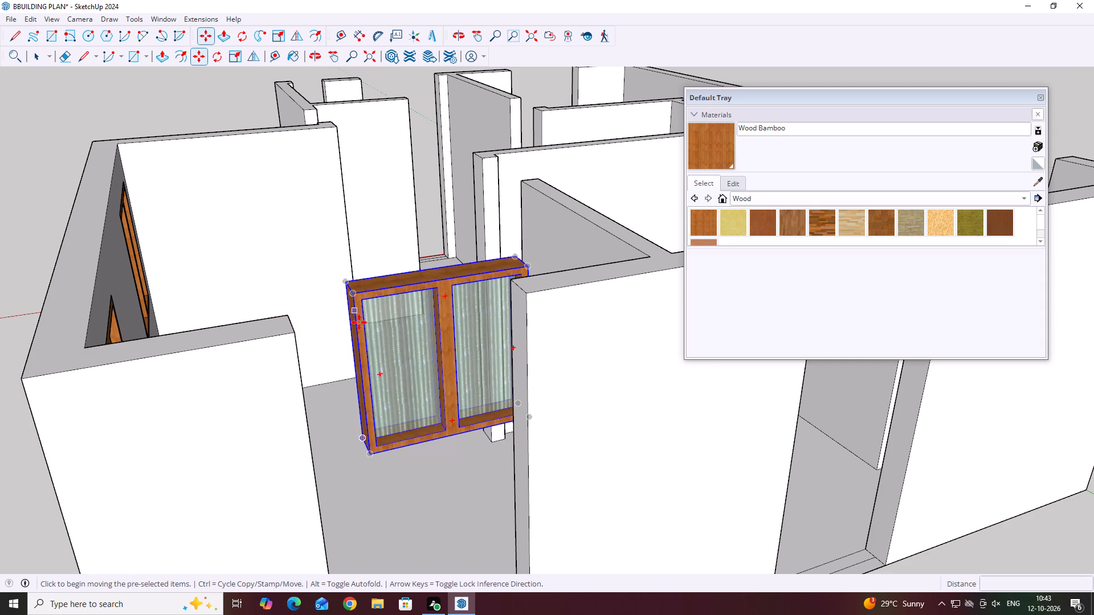
{"action": "left_click", "coordinate": [370, 452]}
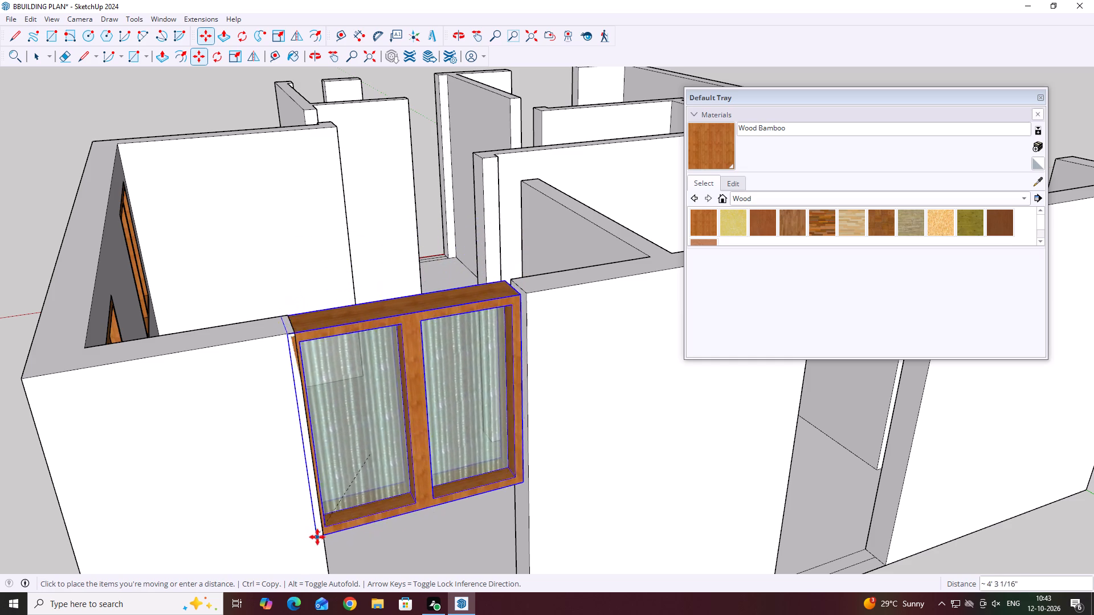
{"action": "left_click", "coordinate": [329, 569]}
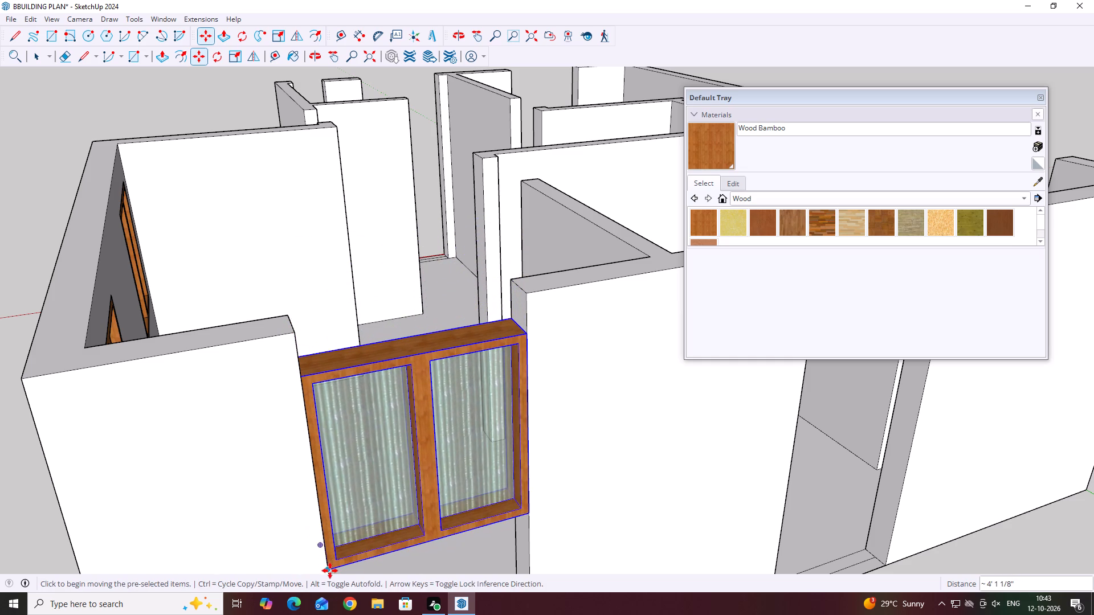
{"action": "scroll", "coordinate": [434, 409], "scroll_direction": "down", "scroll_amount": 7}
{"action": "key", "text": "space"}
{"action": "middle_click_drag", "start_coordinate": [558, 429], "coordinate": [505, 381]}
{"action": "scroll", "coordinate": [505, 380], "scroll_direction": "down", "scroll_amount": 6}
{"action": "left_click", "coordinate": [731, 524]}
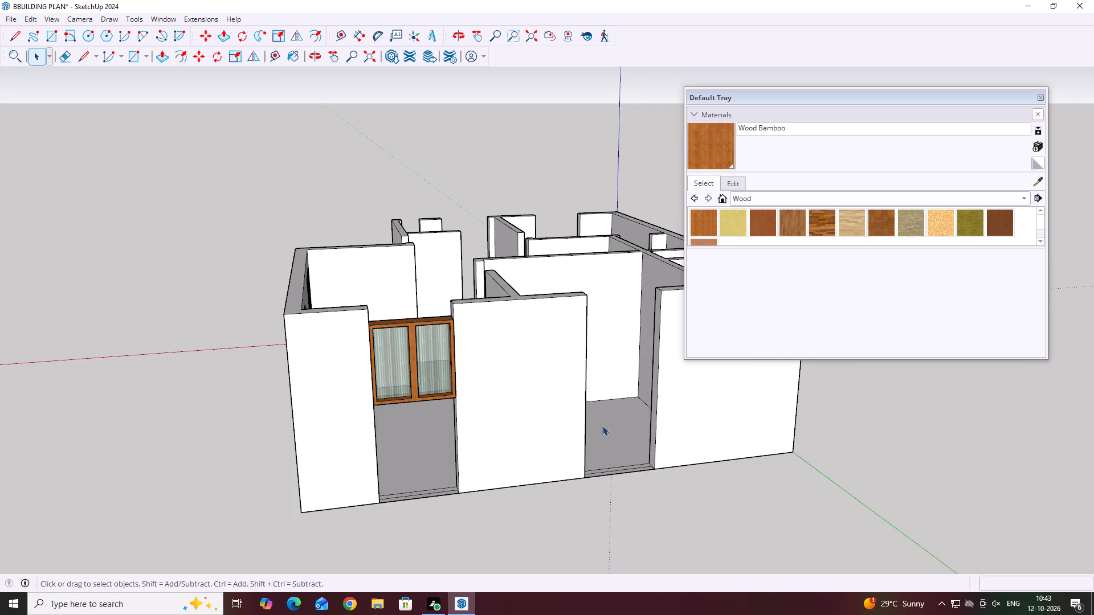
Lower the window in the side wall's first opening by 1' along the blue axis.
{"action": "middle_click_drag", "start_coordinate": [489, 309], "coordinate": [383, 382]}
{"action": "scroll", "coordinate": [1036, 501], "scroll_direction": "down", "scroll_amount": 1}
{"action": "key", "text": "l"}
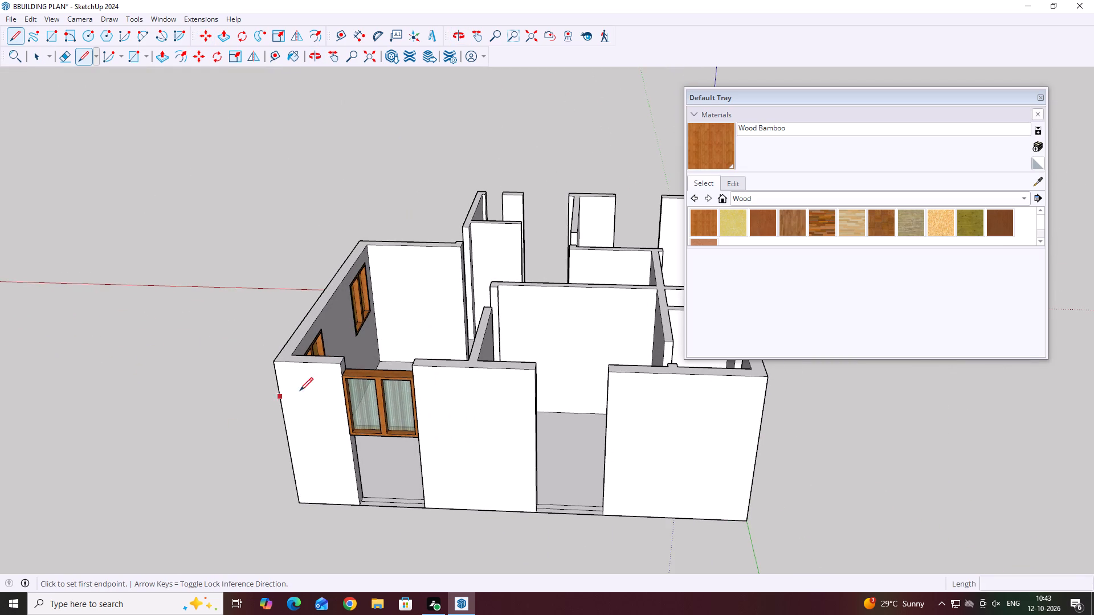
{"action": "scroll", "coordinate": [345, 378], "scroll_direction": "up", "scroll_amount": 18}
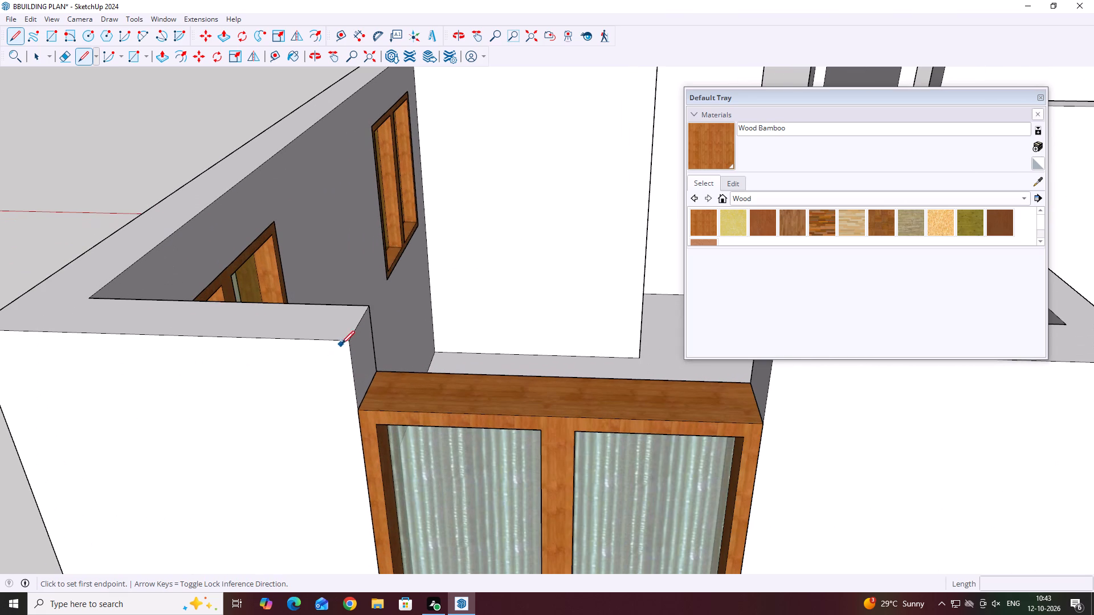
{"action": "key", "text": "space"}
{"action": "scroll", "coordinate": [394, 357], "scroll_direction": "down", "scroll_amount": 6}
{"action": "left_click", "coordinate": [436, 395]}
{"action": "scroll", "coordinate": [439, 394], "scroll_direction": "down", "scroll_amount": 5}
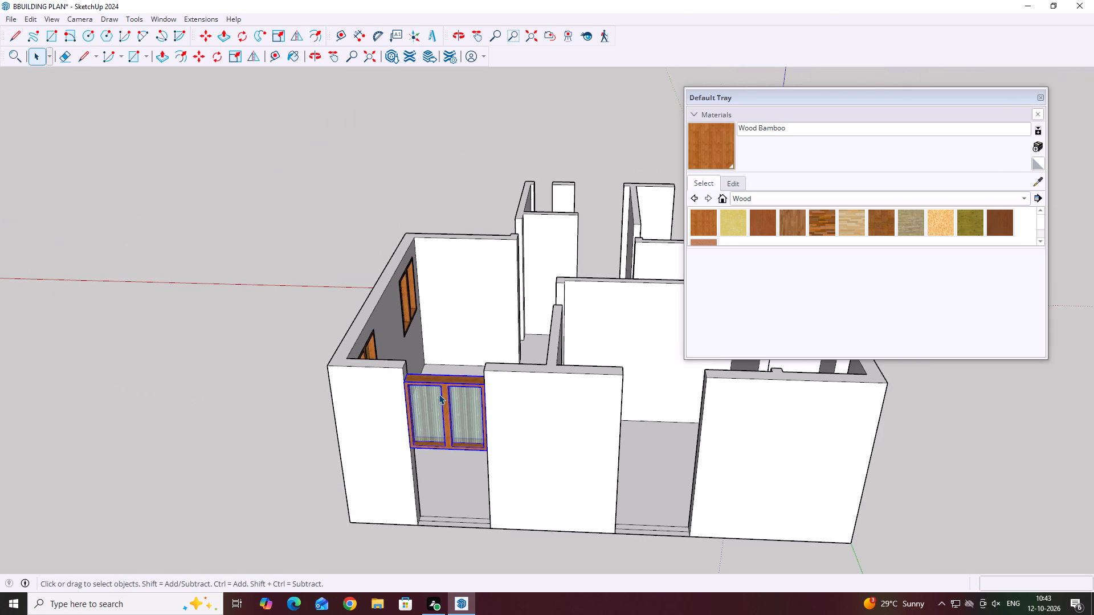
{"action": "key", "text": "m"}
{"action": "scroll", "coordinate": [441, 395], "scroll_direction": "up", "scroll_amount": 7}
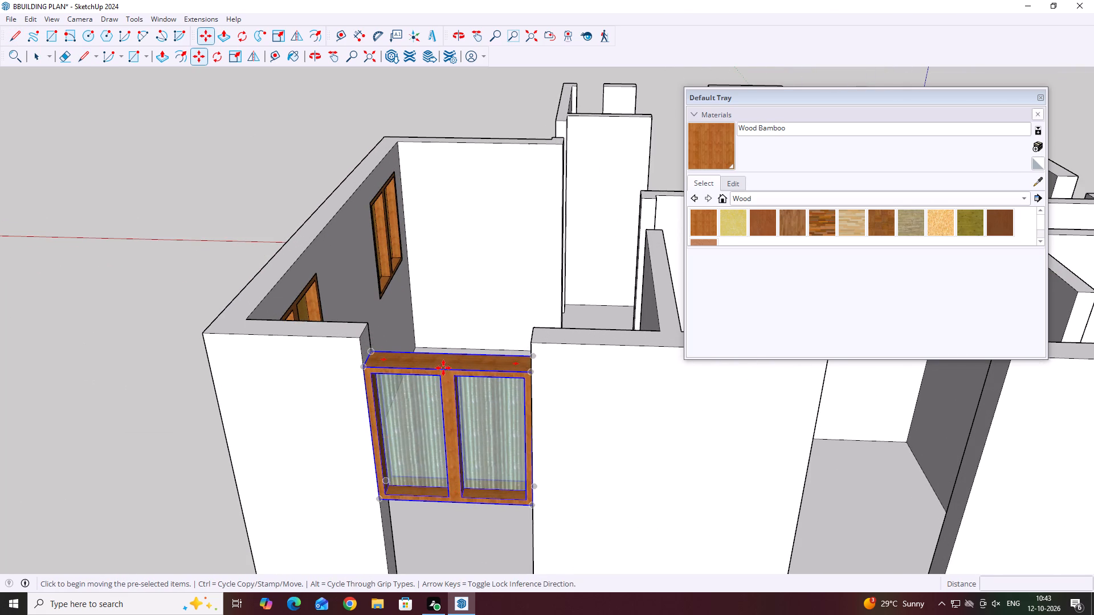
{"action": "left_click", "coordinate": [443, 368]}
{"action": "middle_click_drag", "start_coordinate": [463, 388], "coordinate": [516, 374]}
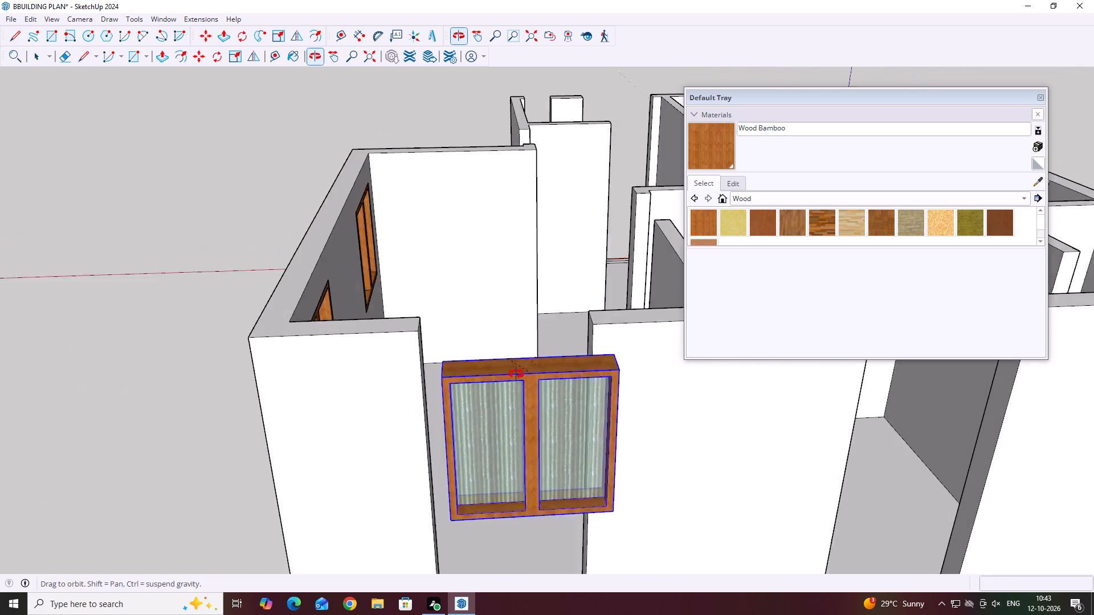
{"action": "middle_click_drag", "start_coordinate": [516, 374], "coordinate": [533, 368]}
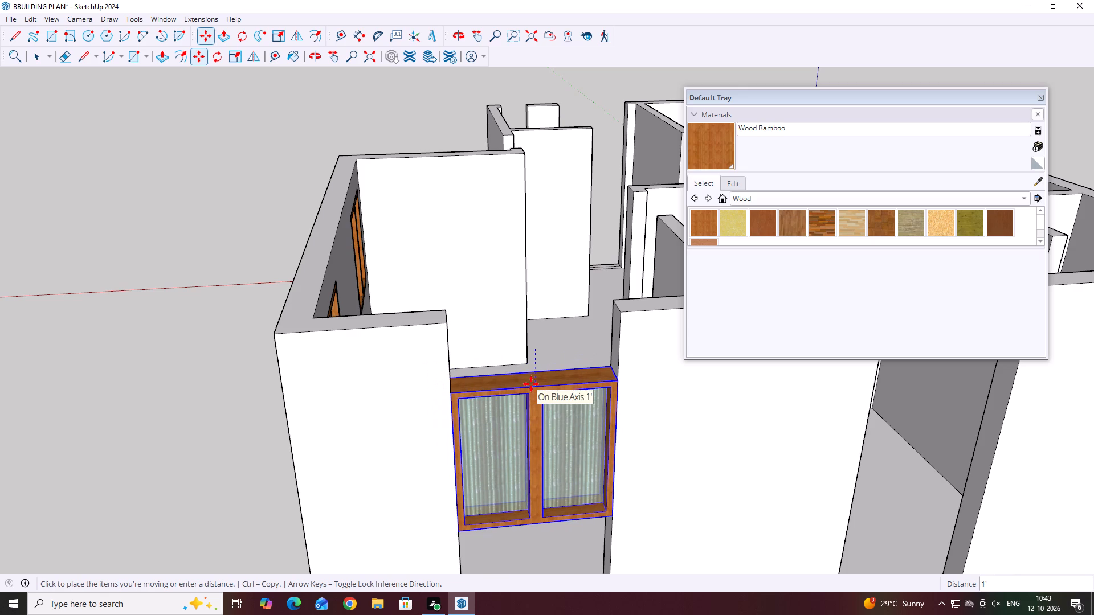
{"action": "left_click", "coordinate": [531, 384]}
Draw a 9" line across the wall's end face above the window, 1' below the wall top.
{"action": "key", "text": "space"}
{"action": "scroll", "coordinate": [444, 356], "scroll_direction": "down", "scroll_amount": 5}
{"action": "middle_click_drag", "start_coordinate": [522, 358], "coordinate": [460, 366]}
{"action": "key", "text": "l"}
{"action": "scroll", "coordinate": [360, 342], "scroll_direction": "up", "scroll_amount": 7}
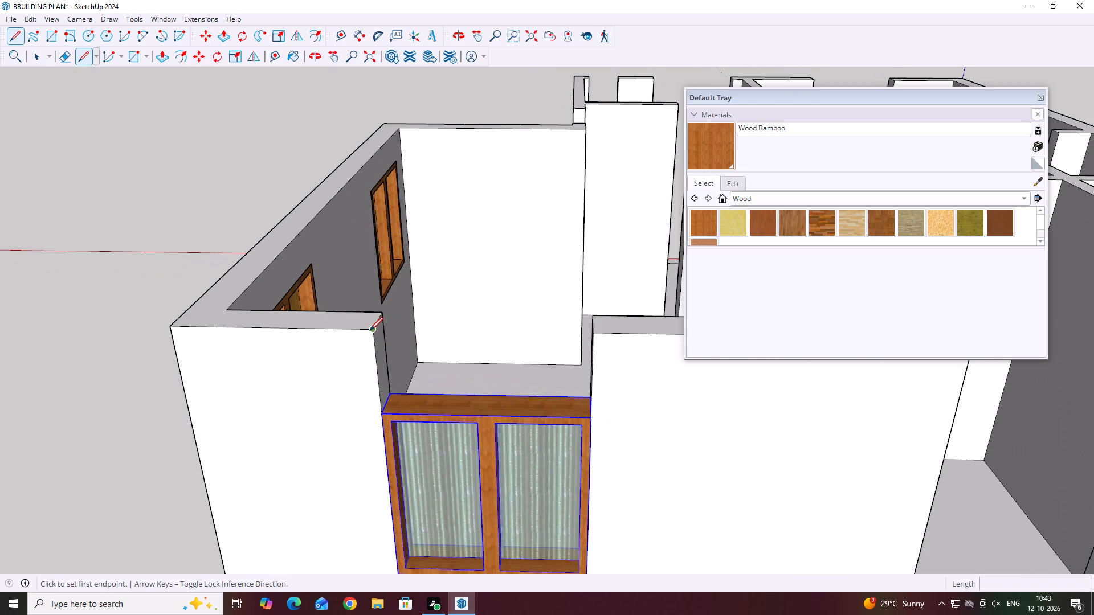
{"action": "left_click", "coordinate": [370, 330]}
{"action": "scroll", "coordinate": [372, 370], "scroll_direction": "up", "scroll_amount": 2}
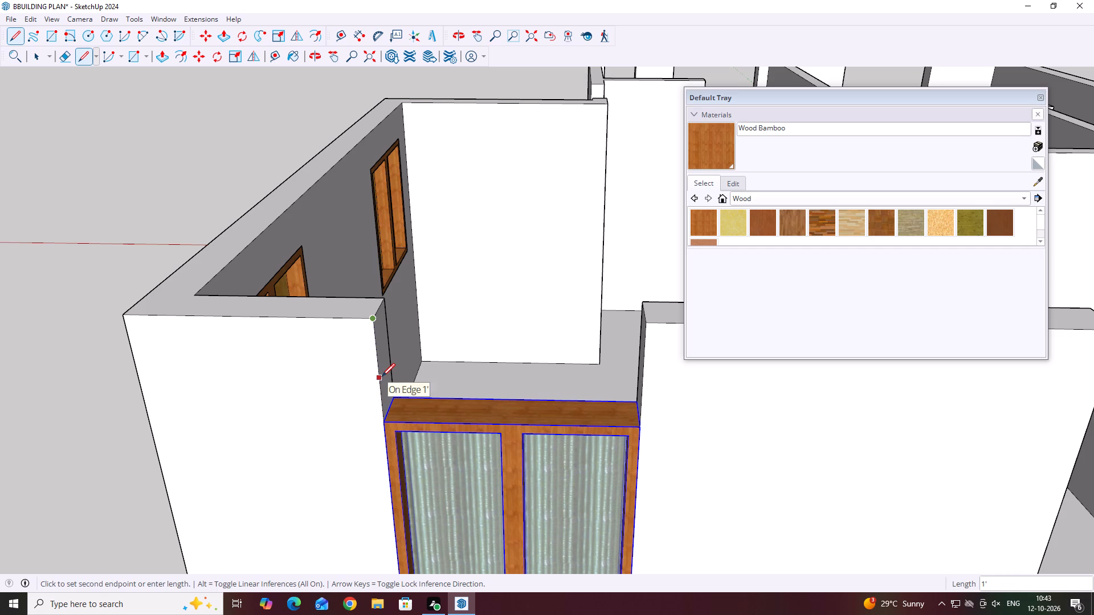
{"action": "left_click", "coordinate": [382, 376]}
{"action": "left_click", "coordinate": [390, 346]}
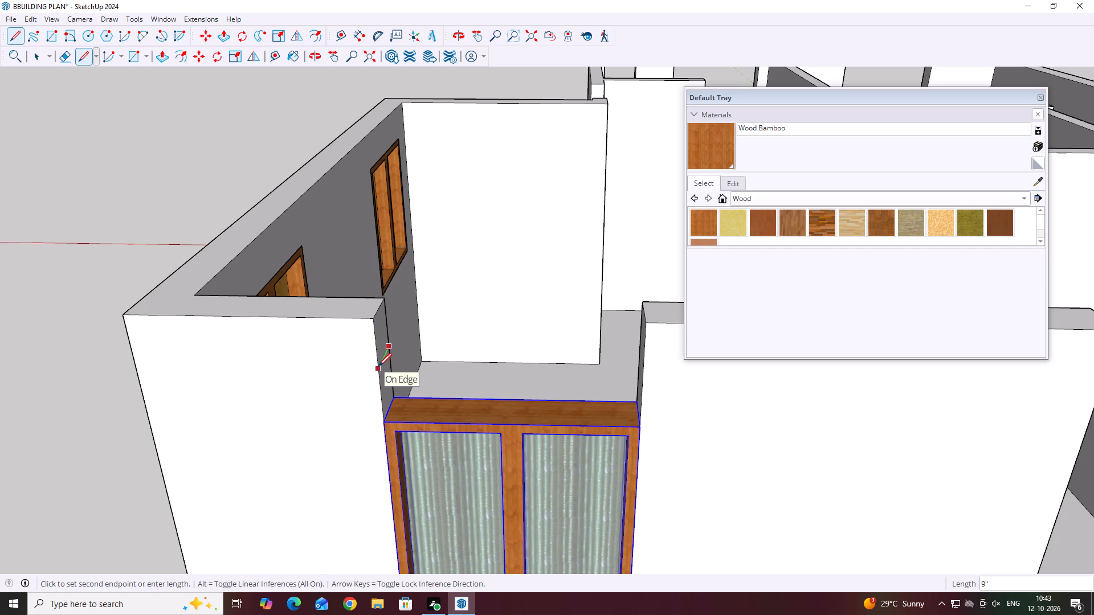
{"action": "key", "text": "Escape"}
{"action": "left_click", "coordinate": [370, 320]}
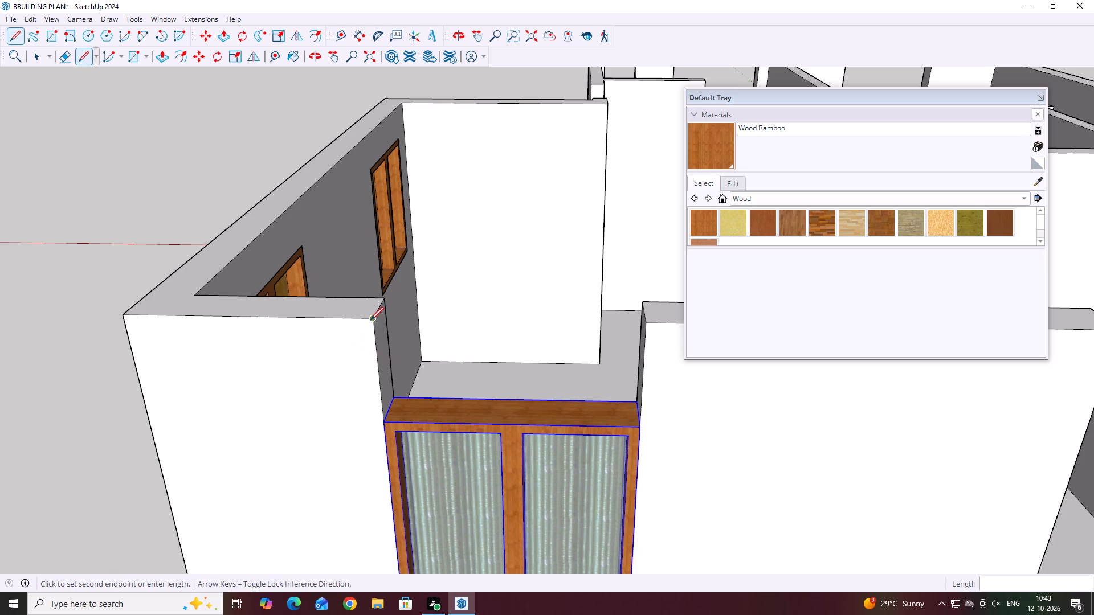
{"action": "left_click", "coordinate": [378, 378]}
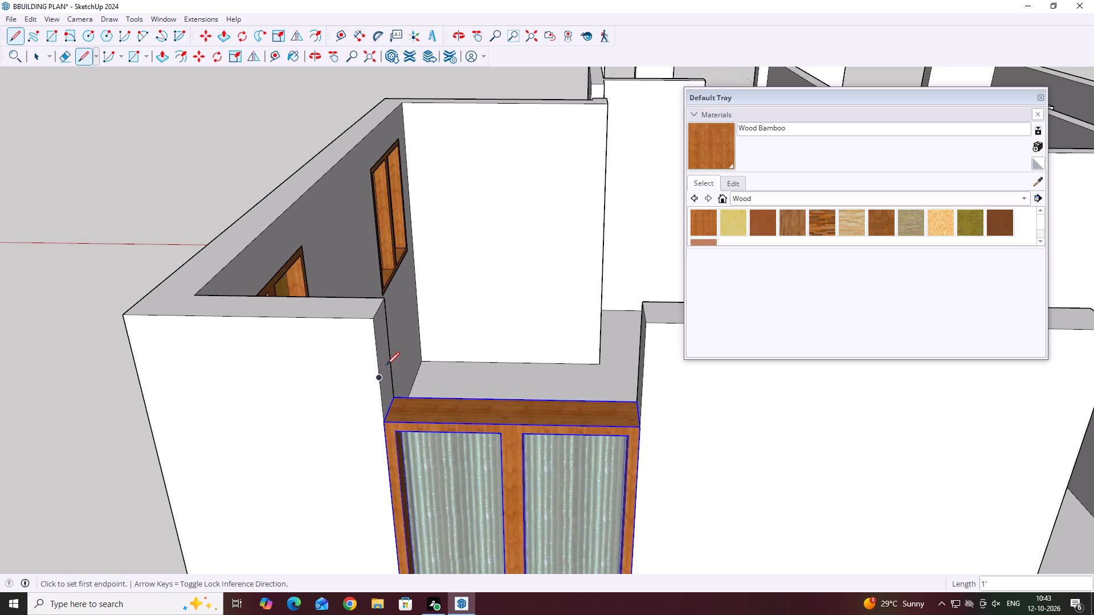
{"action": "left_click", "coordinate": [393, 356]}
{"action": "left_click", "coordinate": [379, 380]}
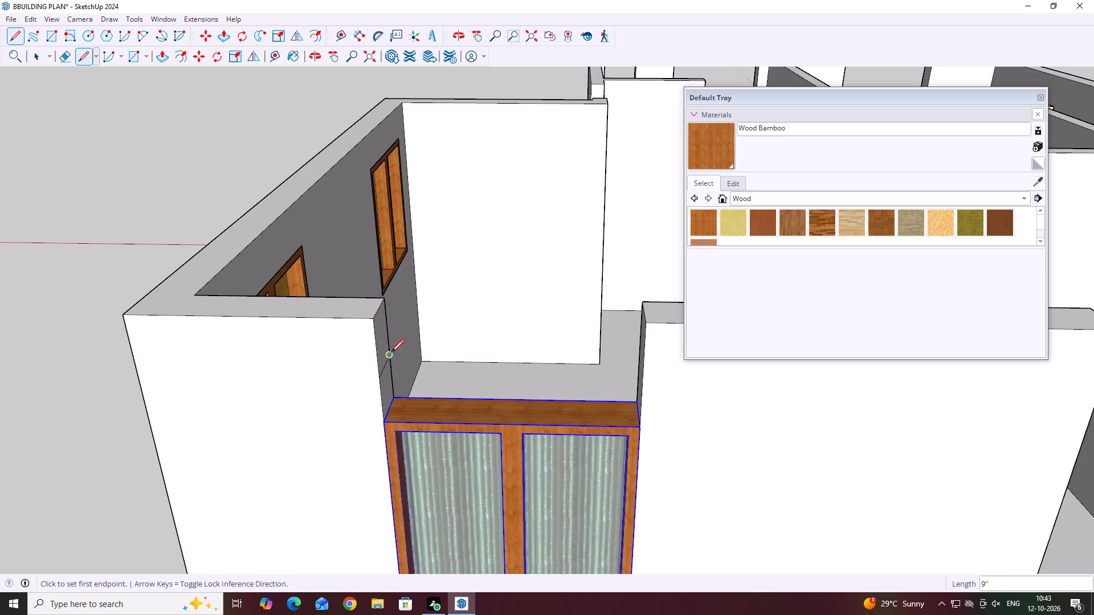
Push/Pull the 1' high end-face strip across the first opening to meet the opposite wall end above the window.
{"action": "key", "text": "space"}
{"action": "left_click", "coordinate": [389, 348]}
{"action": "middle_click_drag", "start_coordinate": [391, 348], "coordinate": [353, 360]}
{"action": "left_click", "coordinate": [261, 372]}
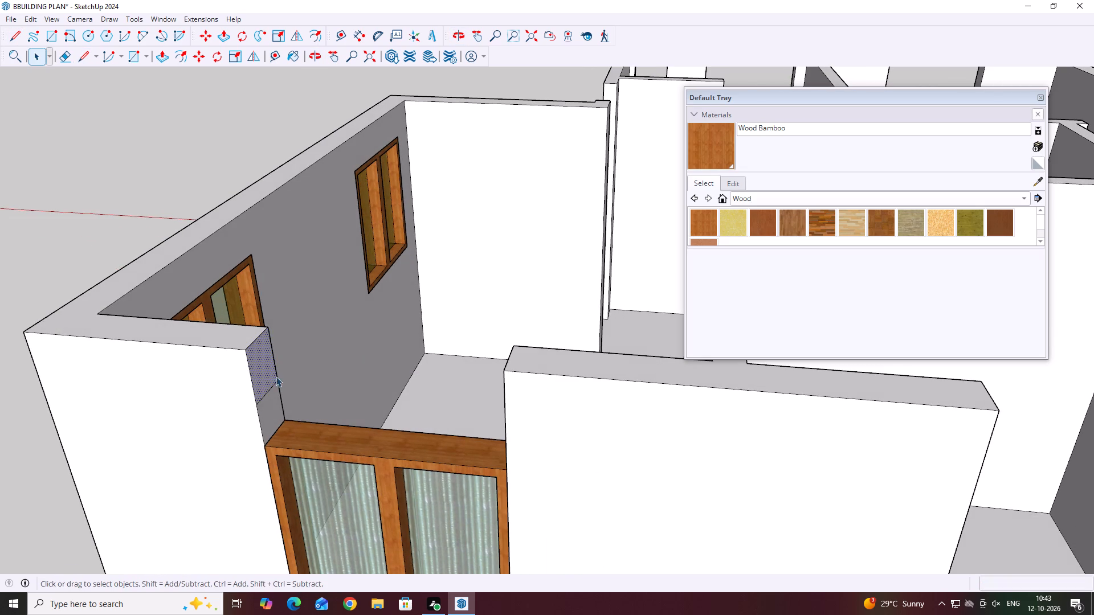
{"action": "key", "text": "p"}
{"action": "left_click", "coordinate": [267, 363]}
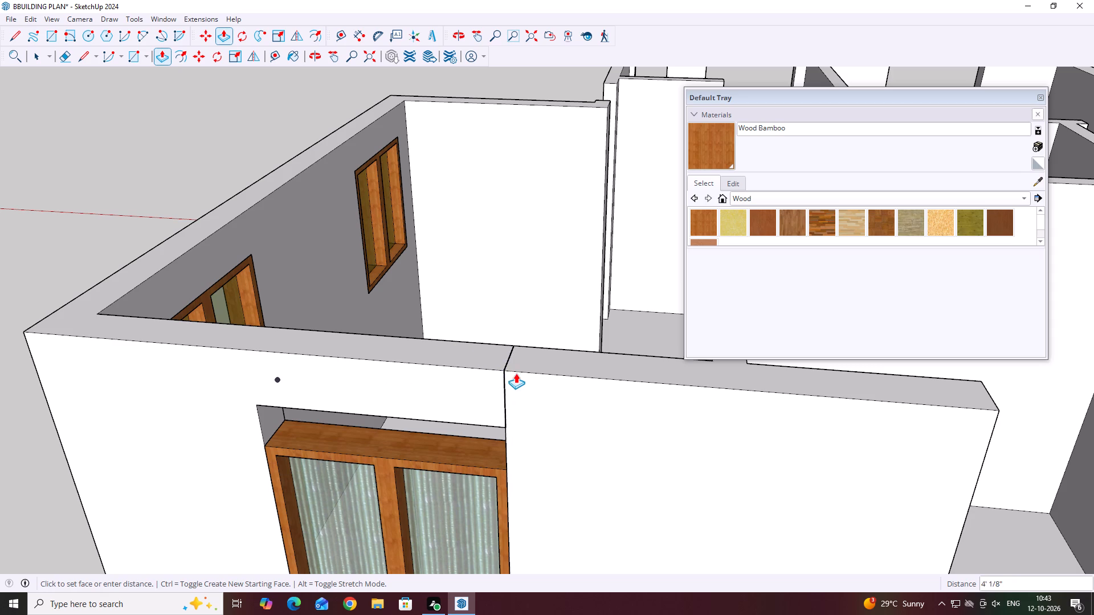
{"action": "scroll", "coordinate": [506, 366], "scroll_direction": "up", "scroll_amount": 3}
{"action": "left_click", "coordinate": [506, 363]}
{"action": "key", "text": "space"}
{"action": "scroll", "coordinate": [409, 359], "scroll_direction": "down", "scroll_amount": 6}
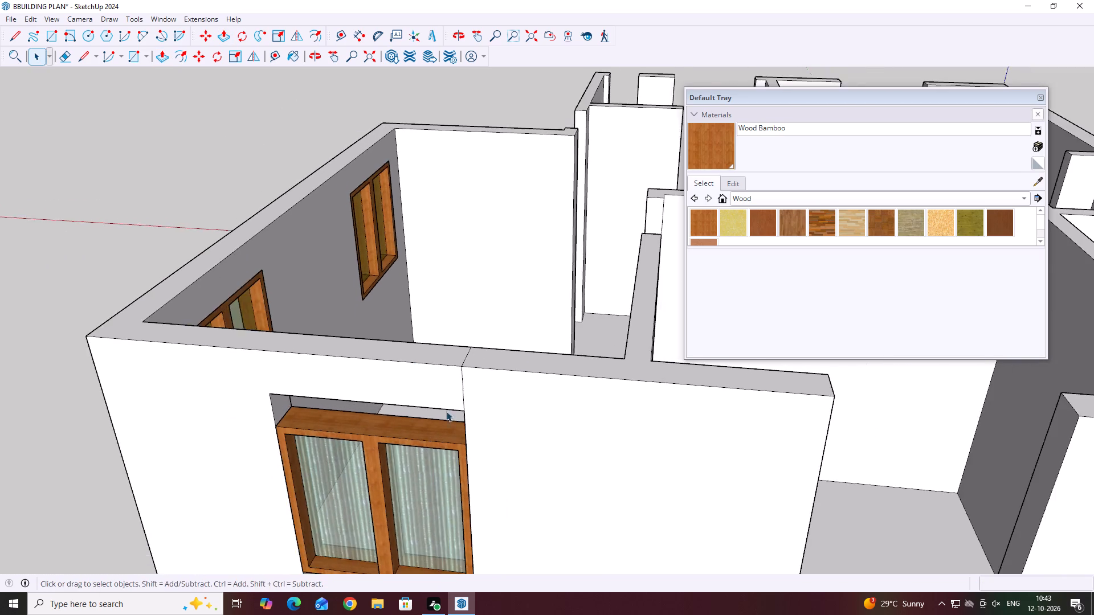
Move the window up by its top outer corner to sit against the underside of the new wall strip.
{"action": "middle_click_drag", "start_coordinate": [463, 429], "coordinate": [507, 424]}
{"action": "scroll", "coordinate": [507, 424], "scroll_direction": "down", "scroll_amount": 5}
{"action": "middle_click_drag", "start_coordinate": [471, 432], "coordinate": [502, 446]}
{"action": "scroll", "coordinate": [500, 450], "scroll_direction": "up", "scroll_amount": 2}
{"action": "left_click", "coordinate": [499, 461]}
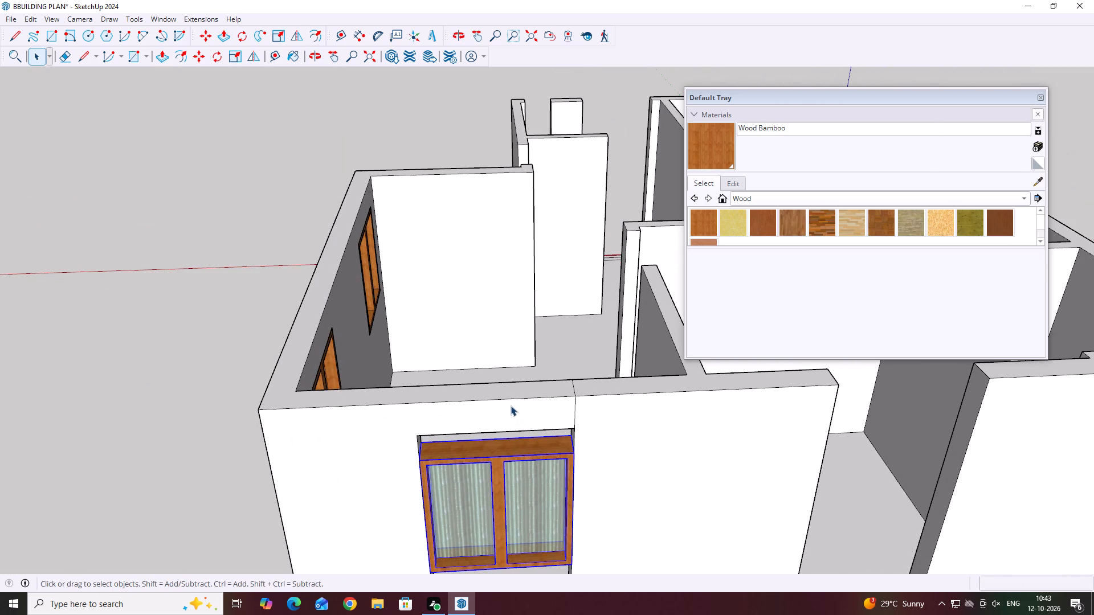
{"action": "key", "text": "m"}
{"action": "scroll", "coordinate": [554, 473], "scroll_direction": "up", "scroll_amount": 10}
{"action": "left_click", "coordinate": [578, 441]}
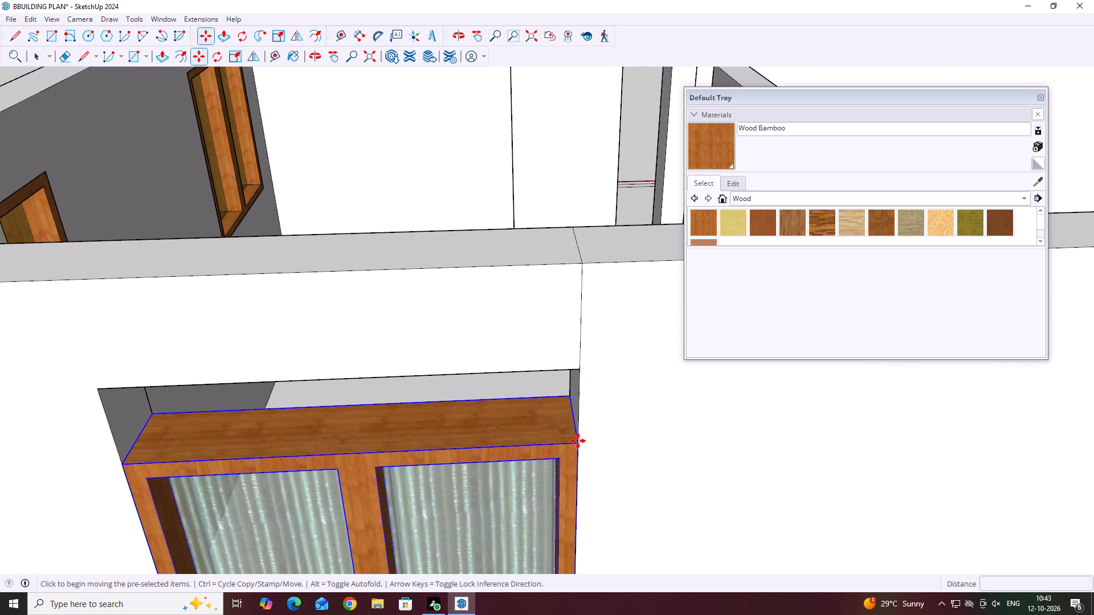
{"action": "left_click", "coordinate": [580, 371]}
{"action": "scroll", "coordinate": [499, 393], "scroll_direction": "down", "scroll_amount": 6}
{"action": "key", "text": "space"}
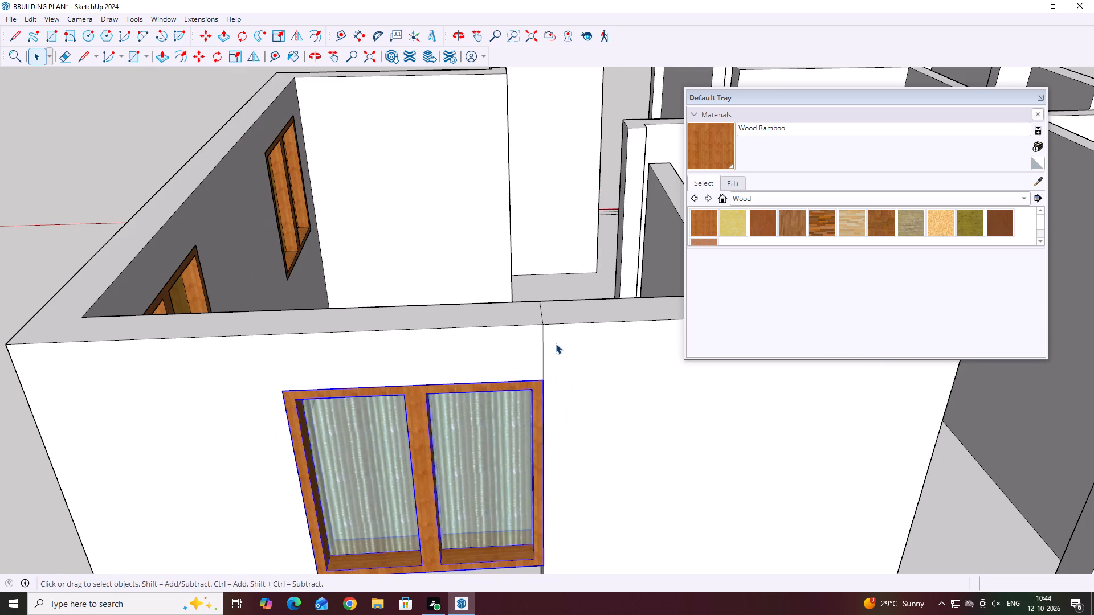
Erase the seam lines on the outer face and top of the side wall where the new strip joins.
{"action": "scroll", "coordinate": [538, 345], "scroll_direction": "down", "scroll_amount": 5}
{"action": "key", "text": "e"}
{"action": "scroll", "coordinate": [532, 351], "scroll_direction": "up", "scroll_amount": 4}
{"action": "left_click_drag", "start_coordinate": [570, 345], "coordinate": [489, 344]}
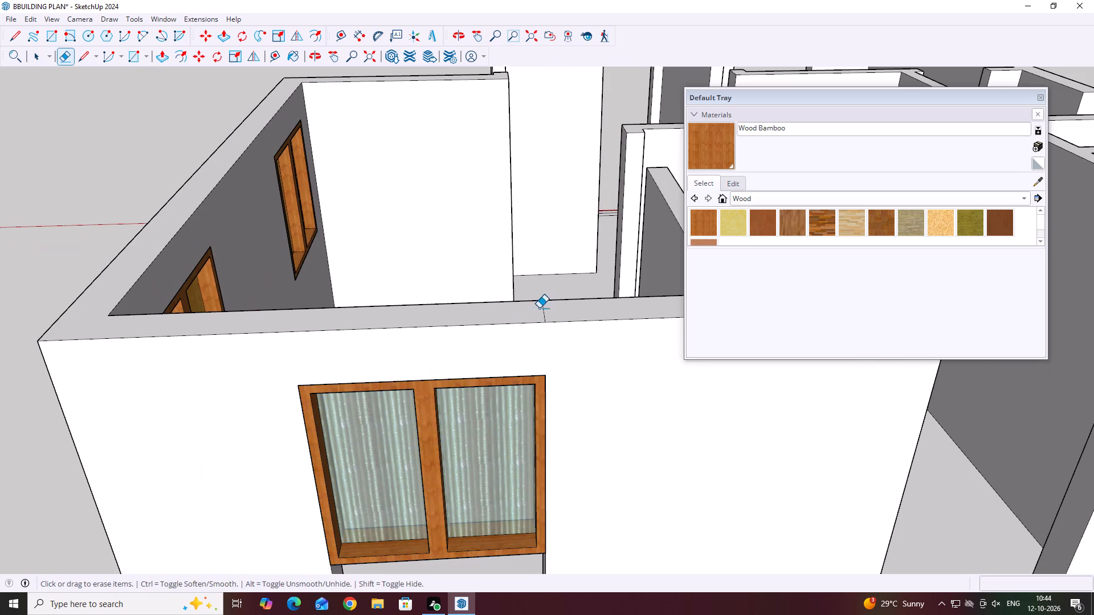
{"action": "left_click_drag", "start_coordinate": [546, 304], "coordinate": [513, 304]}
Examine the building from several sides to check the fitted windows and the remaining wall openings.
{"action": "scroll", "coordinate": [476, 326], "scroll_direction": "down", "scroll_amount": 5}
{"action": "middle_click_drag", "start_coordinate": [519, 324], "coordinate": [55, 416]}
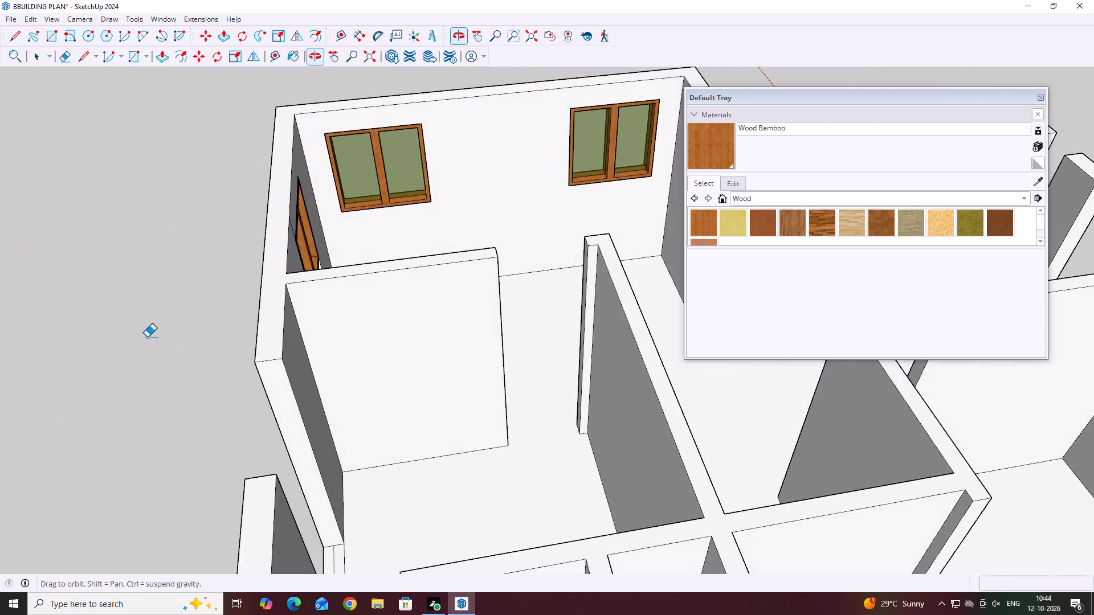
{"action": "middle_click_drag", "start_coordinate": [365, 263], "coordinate": [342, 278]}
{"action": "scroll", "coordinate": [362, 265], "scroll_direction": "down", "scroll_amount": 4}
{"action": "middle_click_drag", "start_coordinate": [426, 249], "coordinate": [72, 227]}
{"action": "middle_click_drag", "start_coordinate": [518, 248], "coordinate": [217, 252]}
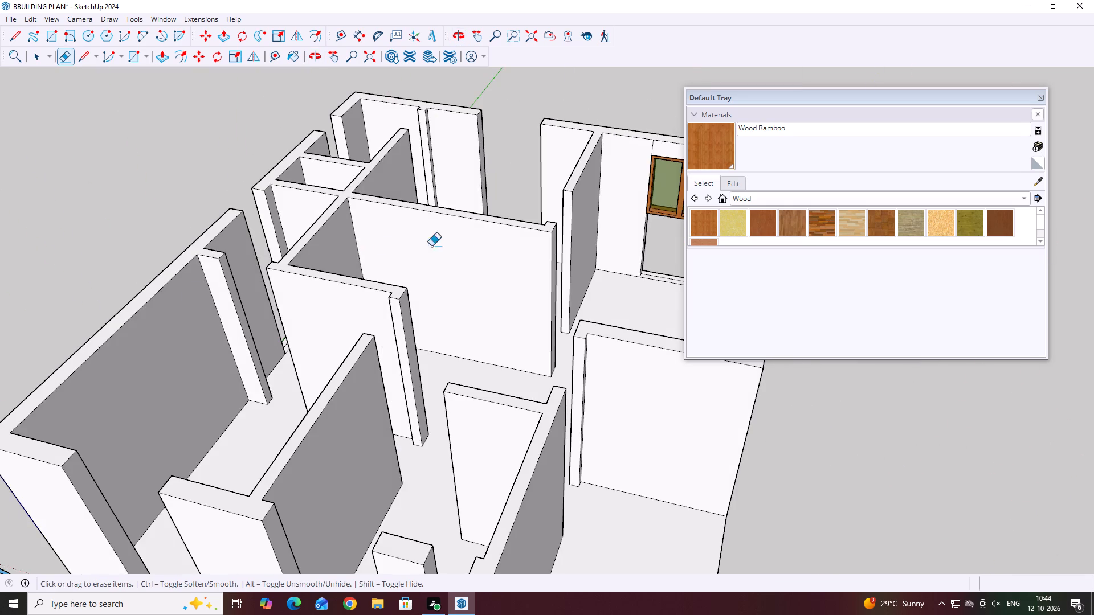
{"action": "scroll", "coordinate": [112, 334], "scroll_direction": "down", "scroll_amount": 8}
{"action": "middle_click_drag", "start_coordinate": [426, 372], "coordinate": [89, 351]}
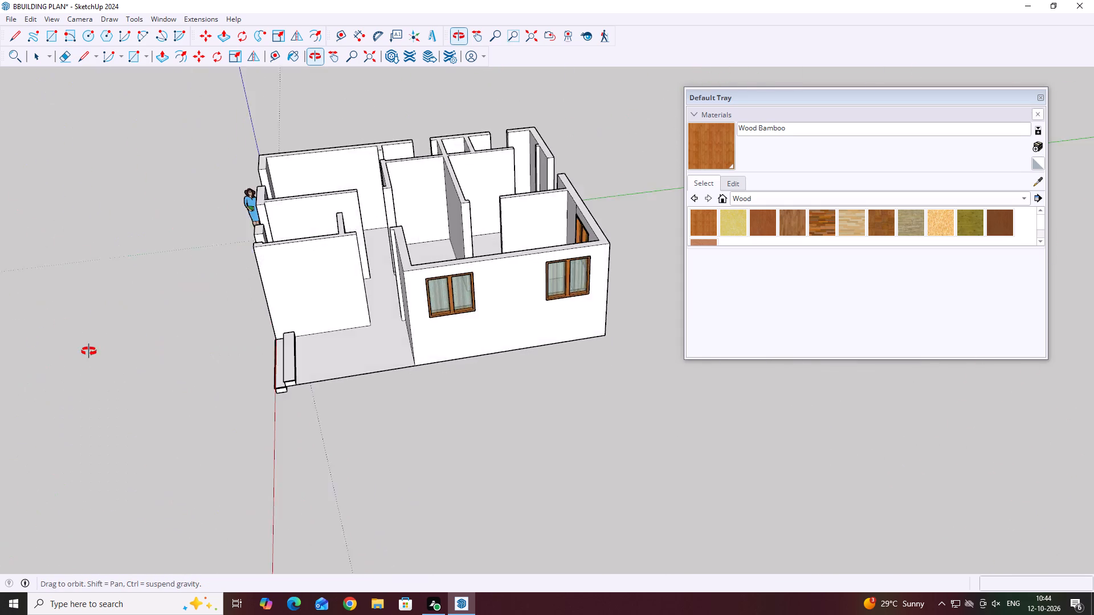
{"action": "middle_click_drag", "start_coordinate": [89, 351], "coordinate": [93, 427]}
{"action": "middle_click_drag", "start_coordinate": [661, 200], "coordinate": [451, 302]}
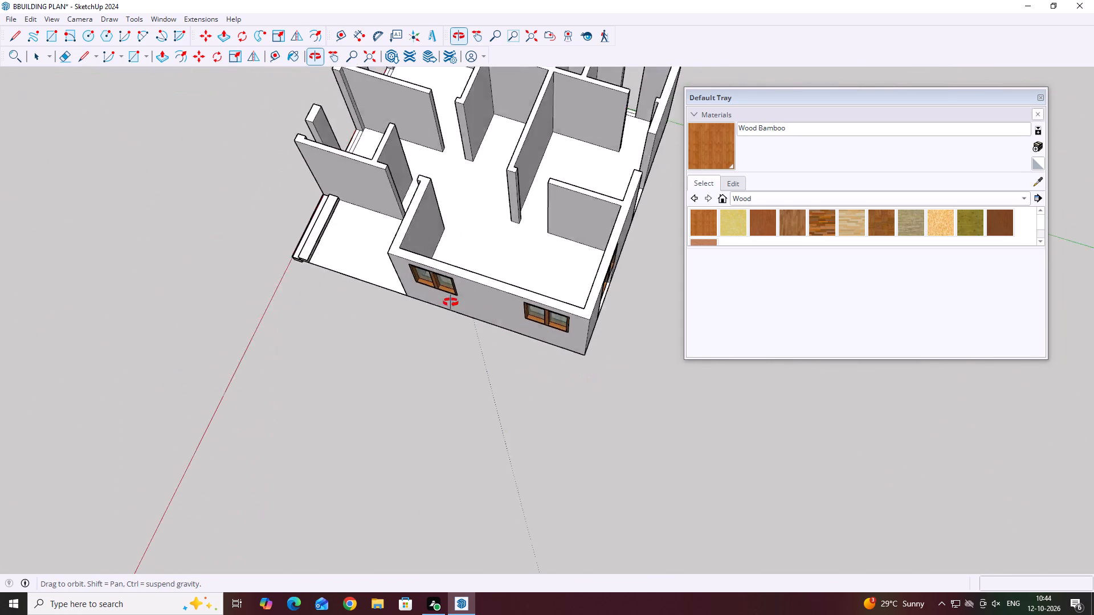
{"action": "middle_click_drag", "start_coordinate": [451, 302], "coordinate": [206, 212]}
{"action": "middle_click_drag", "start_coordinate": [797, 323], "coordinate": [490, 283]}
{"action": "scroll", "coordinate": [491, 274], "scroll_direction": "down", "scroll_amount": 2}
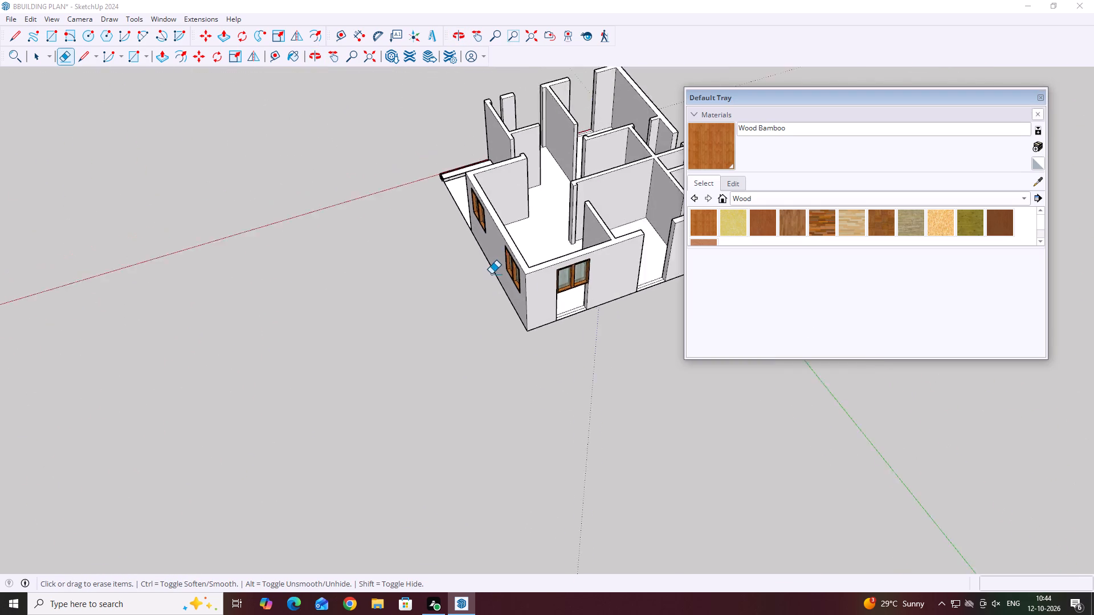
{"action": "scroll", "coordinate": [491, 274], "scroll_direction": "down", "scroll_amount": 10}
{"action": "middle_click_drag", "start_coordinate": [565, 267], "coordinate": [486, 257]}
{"action": "scroll", "coordinate": [546, 277], "scroll_direction": "up", "scroll_amount": 7}
{"action": "middle_click_drag", "start_coordinate": [454, 270], "coordinate": [402, 304]}
{"action": "middle_click_drag", "start_coordinate": [587, 233], "coordinate": [500, 343]}
{"action": "scroll", "coordinate": [500, 343], "scroll_direction": "down", "scroll_amount": 4}
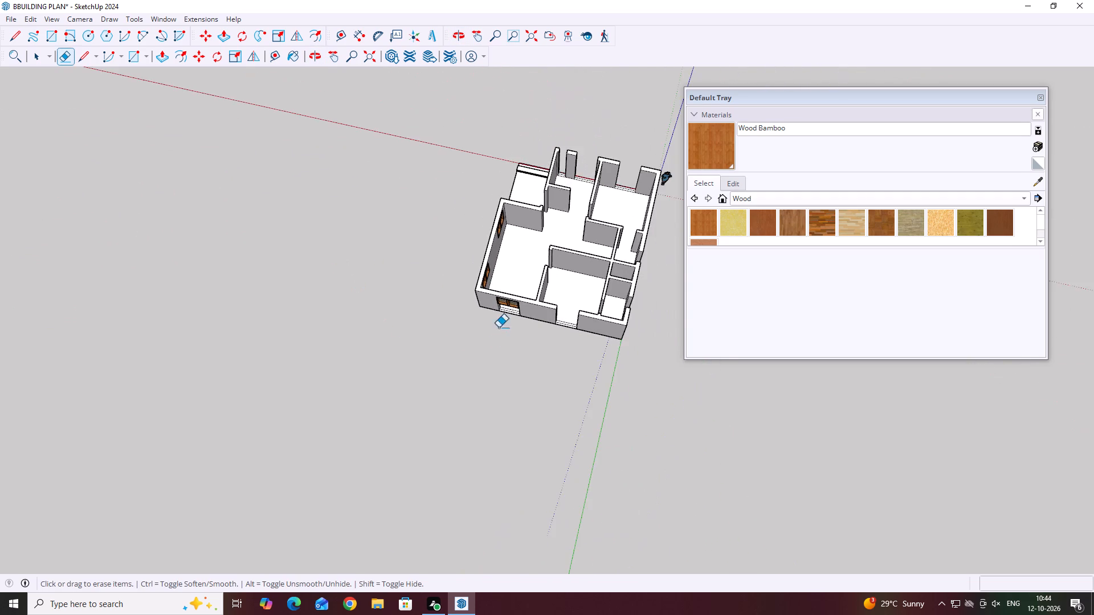
Copy the side wall's window 10' 9" along the red axis into the wall's second opening.
{"action": "scroll", "coordinate": [534, 296], "scroll_direction": "up", "scroll_amount": 4}
{"action": "key", "text": "space"}
{"action": "scroll", "coordinate": [504, 323], "scroll_direction": "up", "scroll_amount": 3}
{"action": "middle_click_drag", "start_coordinate": [524, 311], "coordinate": [528, 290]}
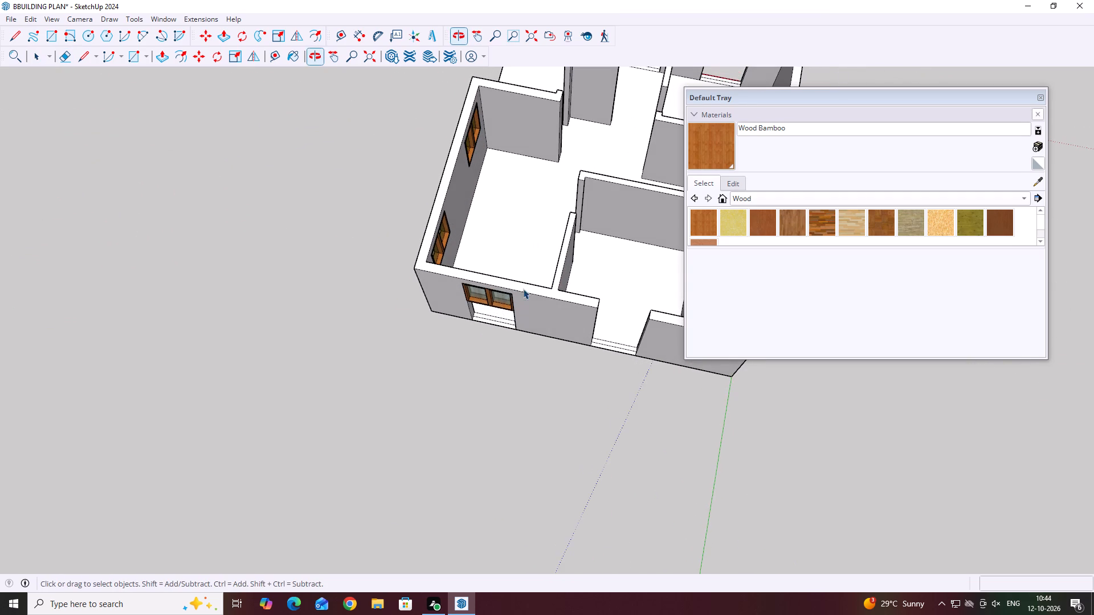
{"action": "left_click", "coordinate": [487, 300]}
{"action": "scroll", "coordinate": [386, 300], "scroll_direction": "down", "scroll_amount": 5}
{"action": "middle_click_drag", "start_coordinate": [487, 355], "coordinate": [586, 320]}
{"action": "scroll", "coordinate": [463, 326], "scroll_direction": "up", "scroll_amount": 6}
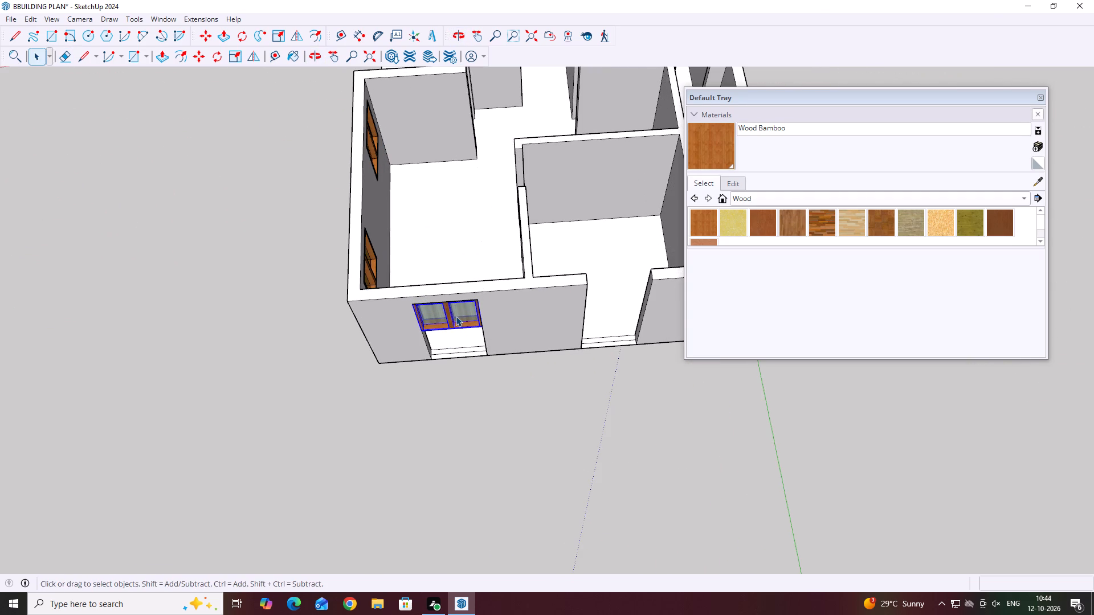
{"action": "key", "text": "m"}
{"action": "scroll", "coordinate": [409, 306], "scroll_direction": "up", "scroll_amount": 5}
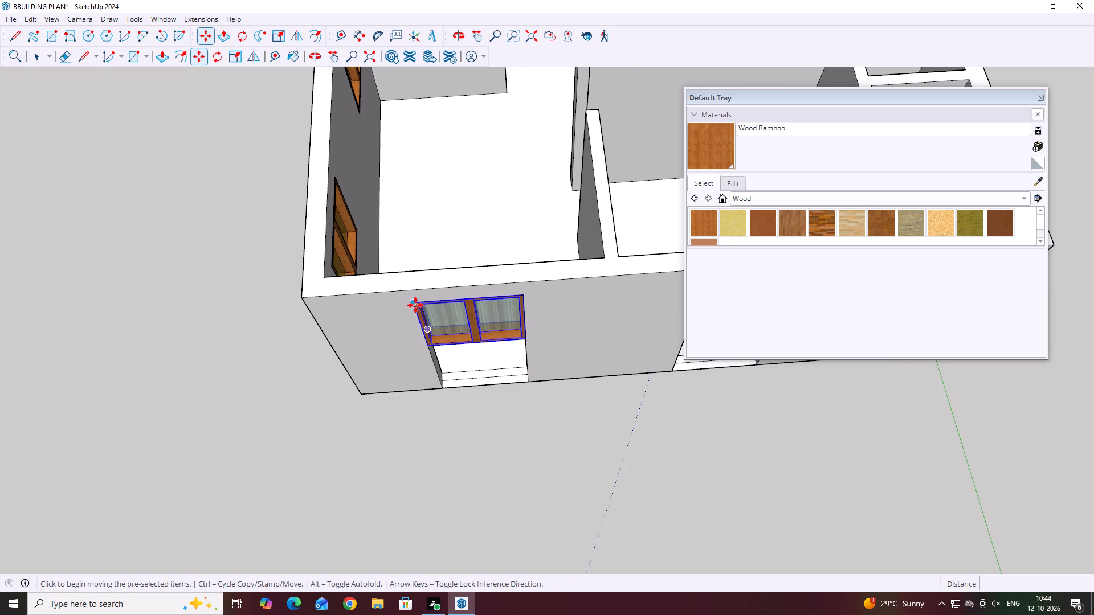
{"action": "left_click", "coordinate": [411, 303]}
{"action": "scroll", "coordinate": [465, 302], "scroll_direction": "down", "scroll_amount": 5}
{"action": "scroll", "coordinate": [543, 295], "scroll_direction": "down", "scroll_amount": 3}
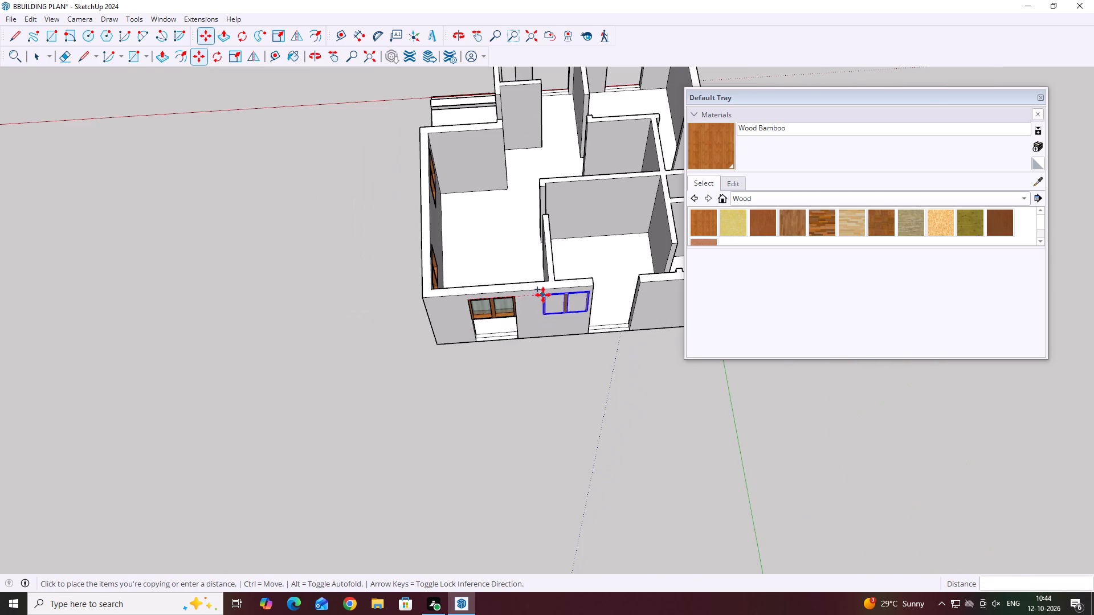
{"action": "scroll", "coordinate": [543, 295], "scroll_direction": "down", "scroll_amount": 1}
{"action": "scroll", "coordinate": [580, 289], "scroll_direction": "up", "scroll_amount": 7}
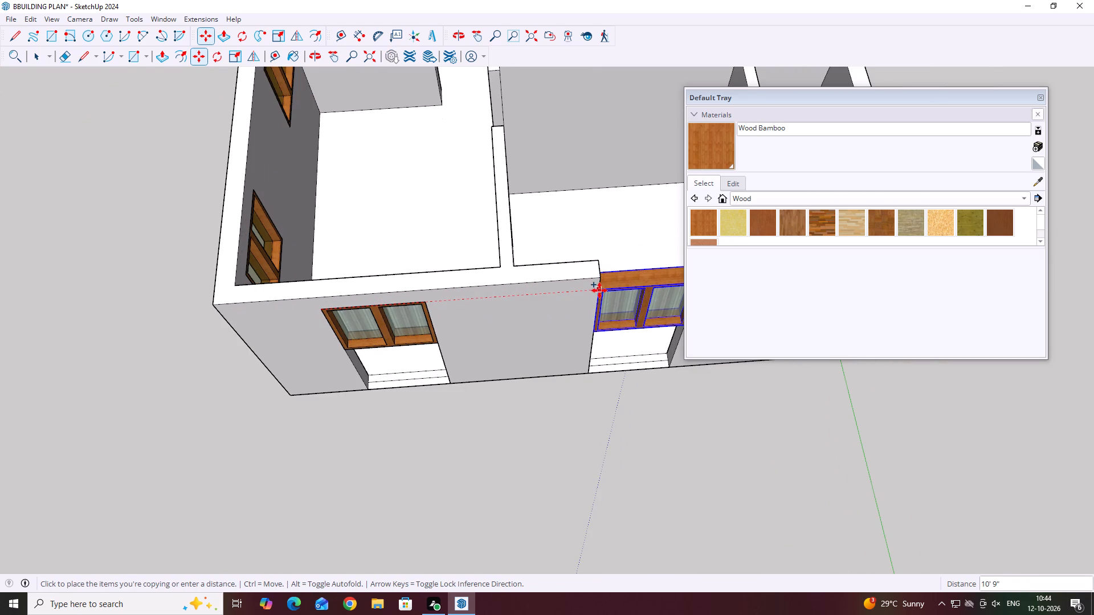
{"action": "left_click", "coordinate": [599, 290]}
{"action": "key", "text": "space"}
{"action": "scroll", "coordinate": [429, 245], "scroll_direction": "down", "scroll_amount": 6}
{"action": "left_click", "coordinate": [597, 411]}
{"action": "middle_click_drag", "start_coordinate": [516, 253], "coordinate": [310, 241]}
{"action": "scroll", "coordinate": [310, 241], "scroll_direction": "down", "scroll_amount": 1}
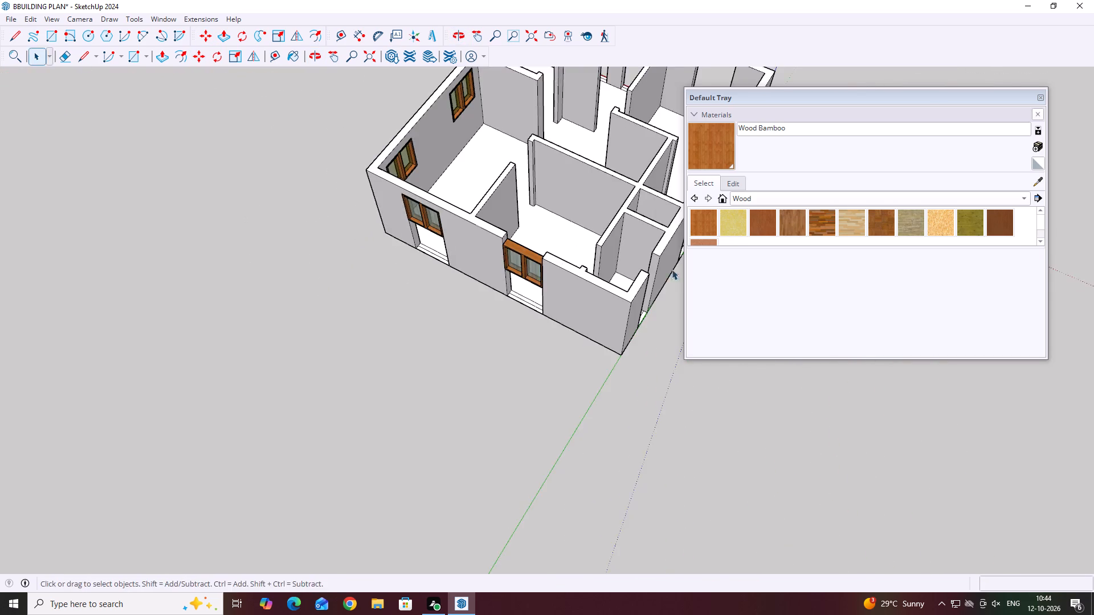
Trace the bottom edge of the wall face above the side wall's second window and Push/Pull that face 4' across the opening.
{"action": "middle_click_drag", "start_coordinate": [667, 268], "coordinate": [385, 234]}
{"action": "key", "text": "l"}
{"action": "scroll", "coordinate": [576, 226], "scroll_direction": "up", "scroll_amount": 3}
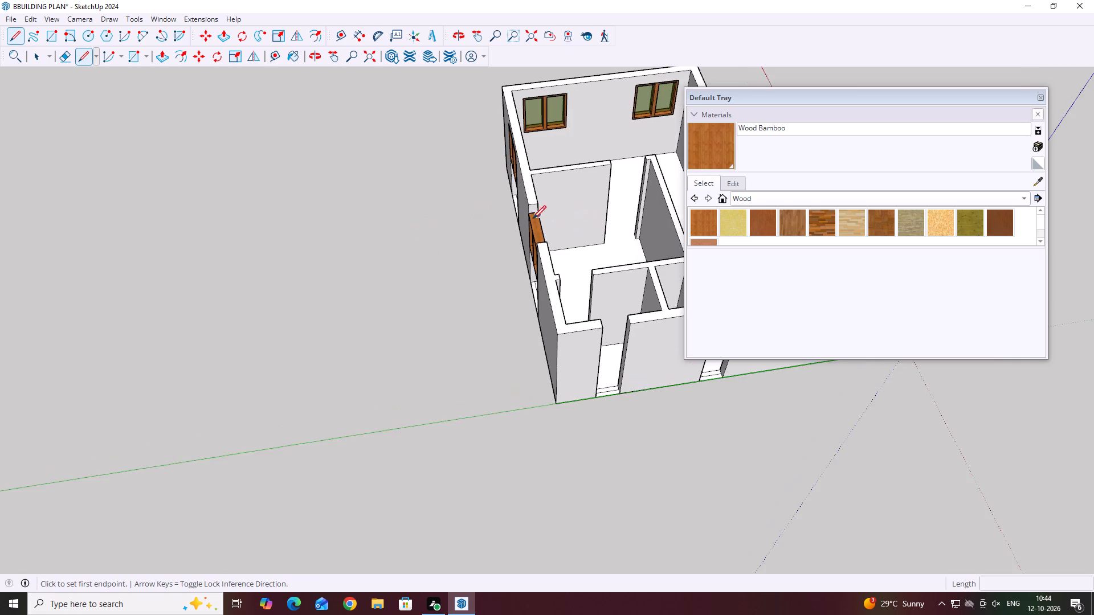
{"action": "scroll", "coordinate": [533, 219], "scroll_direction": "up", "scroll_amount": 18}
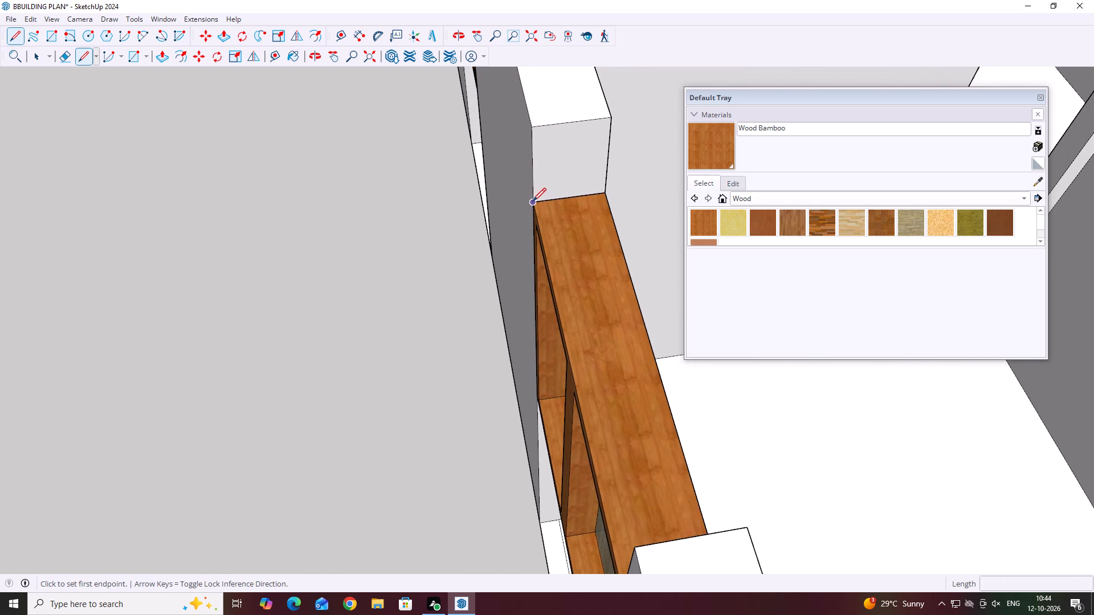
{"action": "left_click", "coordinate": [533, 201]}
{"action": "left_click", "coordinate": [607, 191]}
{"action": "key", "text": "space"}
{"action": "left_click", "coordinate": [588, 178]}
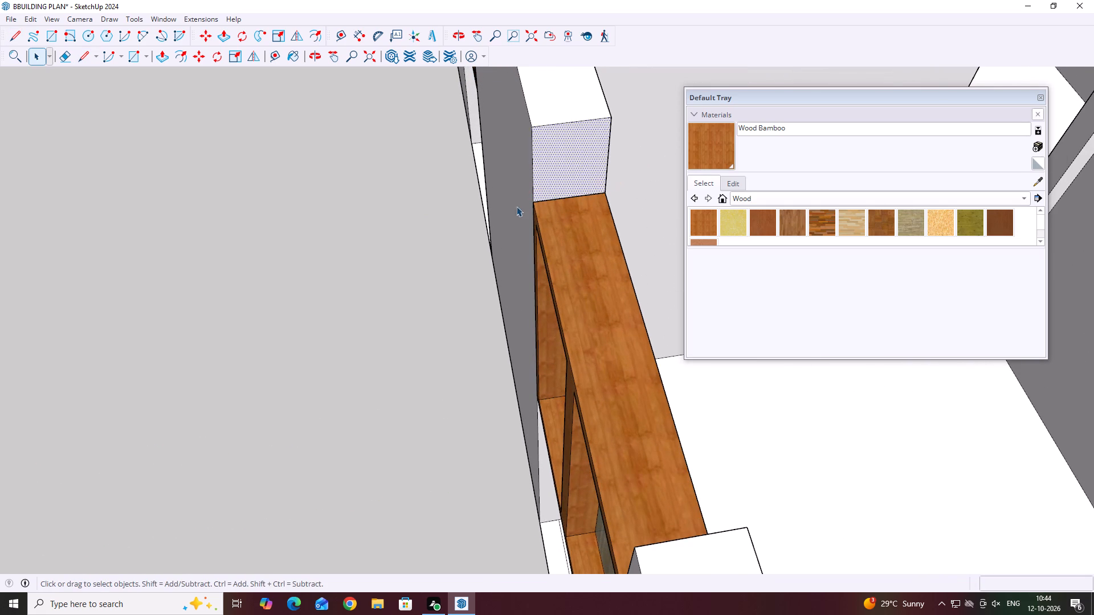
{"action": "scroll", "coordinate": [509, 210], "scroll_direction": "down", "scroll_amount": 6}
{"action": "key", "text": "p"}
{"action": "left_click", "coordinate": [540, 181]}
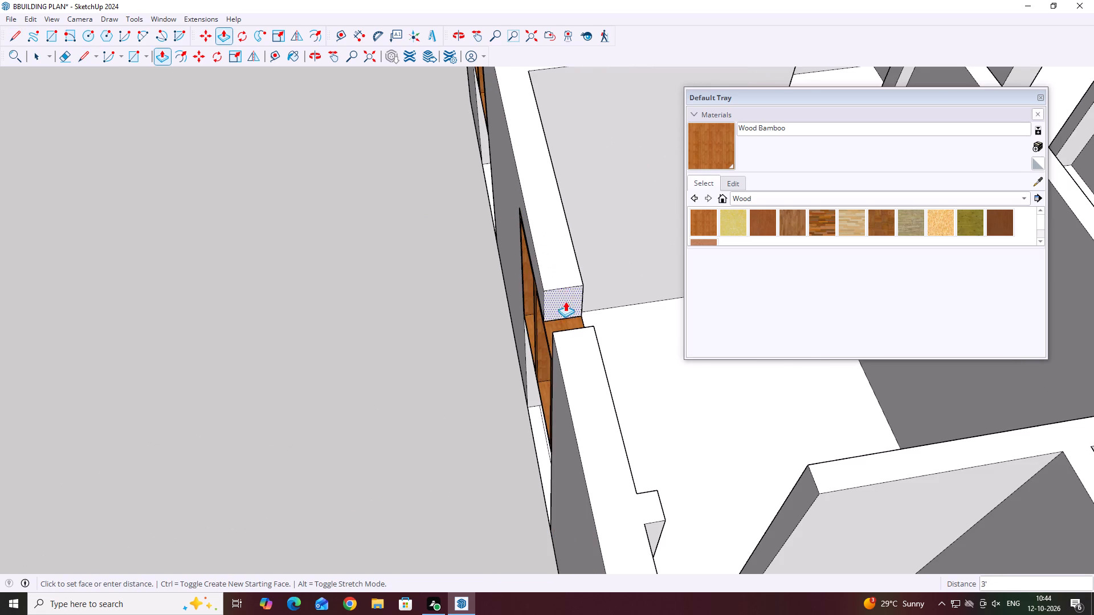
{"action": "scroll", "coordinate": [556, 318], "scroll_direction": "up", "scroll_amount": 2}
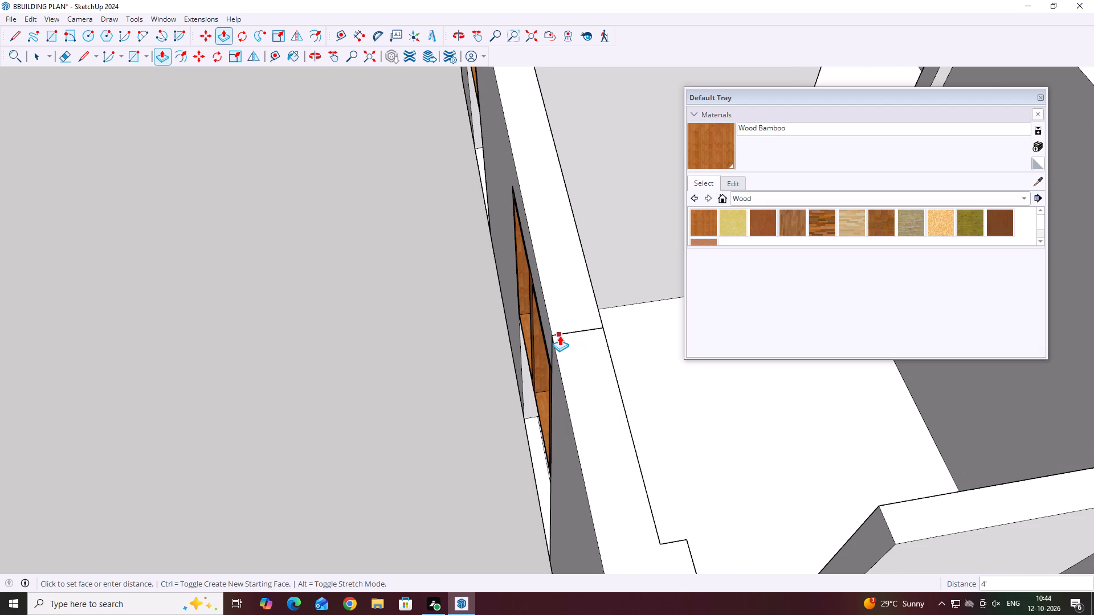
{"action": "left_click", "coordinate": [560, 335]}
{"action": "key", "text": "space"}
Erase the seam lines on the top, outer and inner faces where the strip above the second window joins the wall.
{"action": "scroll", "coordinate": [467, 322], "scroll_direction": "down", "scroll_amount": 6}
{"action": "middle_click_drag", "start_coordinate": [471, 325], "coordinate": [736, 382]}
{"action": "scroll", "coordinate": [535, 390], "scroll_direction": "down", "scroll_amount": 5}
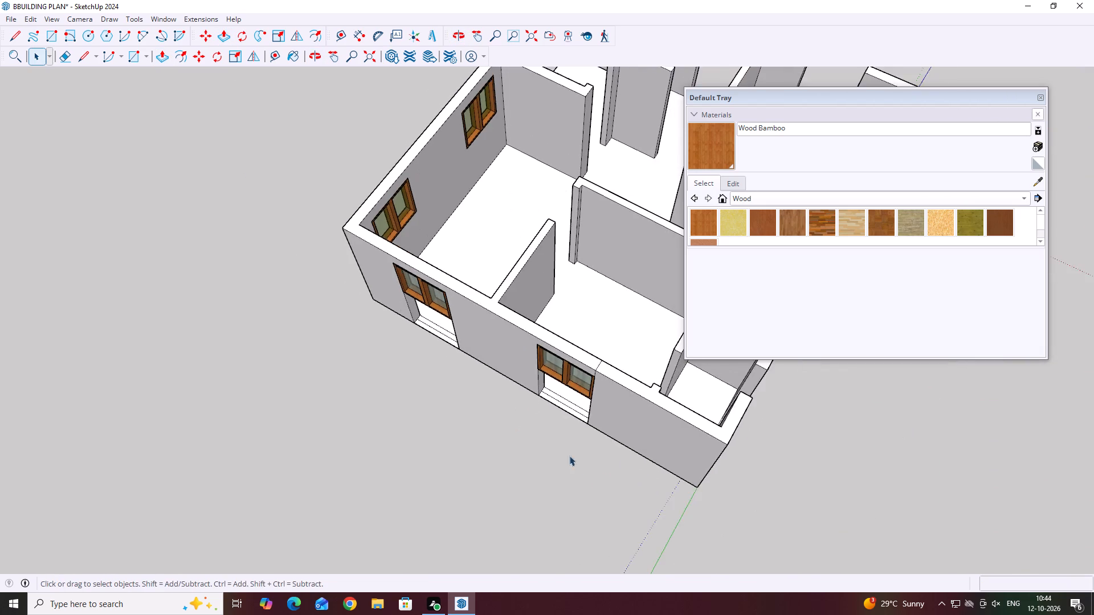
{"action": "middle_click_drag", "start_coordinate": [586, 478], "coordinate": [658, 453]}
{"action": "key", "text": "e"}
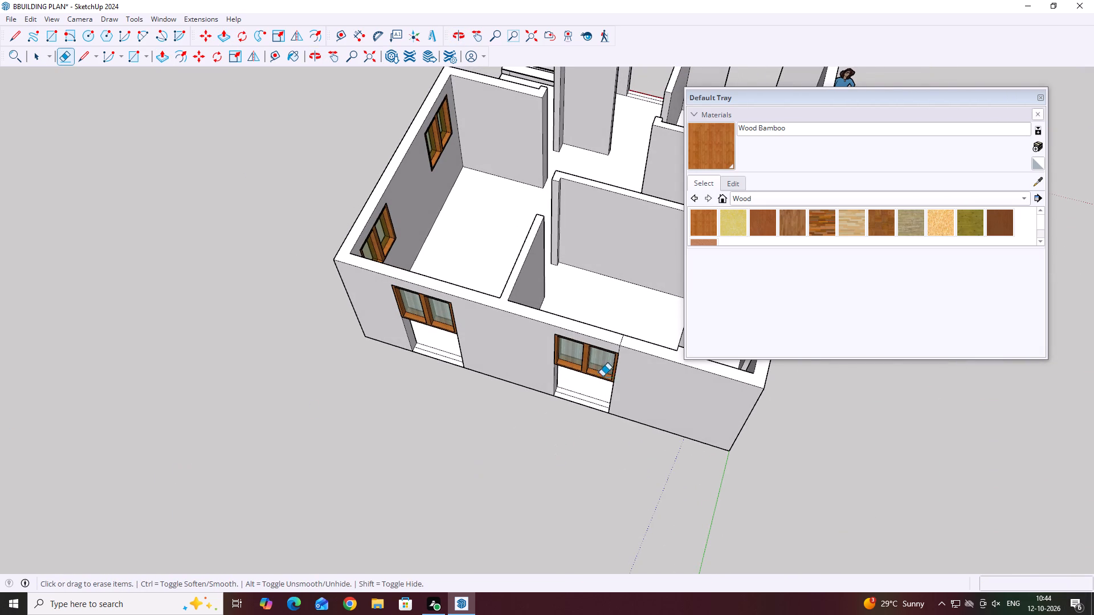
{"action": "scroll", "coordinate": [638, 341], "scroll_direction": "up", "scroll_amount": 16}
{"action": "left_click_drag", "start_coordinate": [610, 343], "coordinate": [586, 338]}
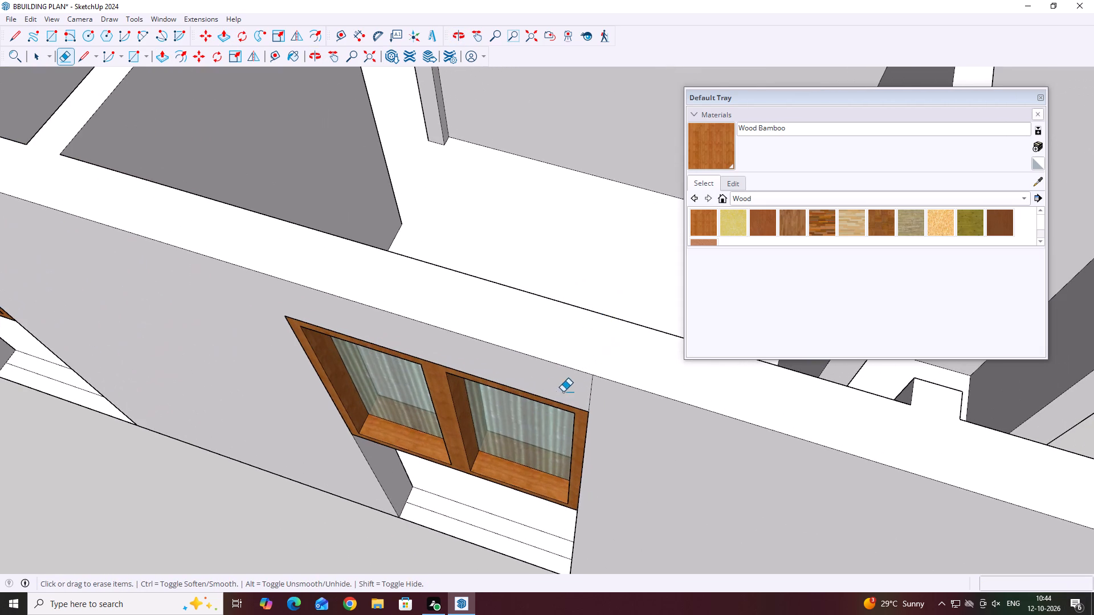
{"action": "scroll", "coordinate": [562, 407], "scroll_direction": "up", "scroll_amount": 3}
{"action": "left_click_drag", "start_coordinate": [615, 383], "coordinate": [587, 372]}
{"action": "scroll", "coordinate": [390, 362], "scroll_direction": "down", "scroll_amount": 6}
{"action": "middle_click_drag", "start_coordinate": [525, 346], "coordinate": [0, 277]}
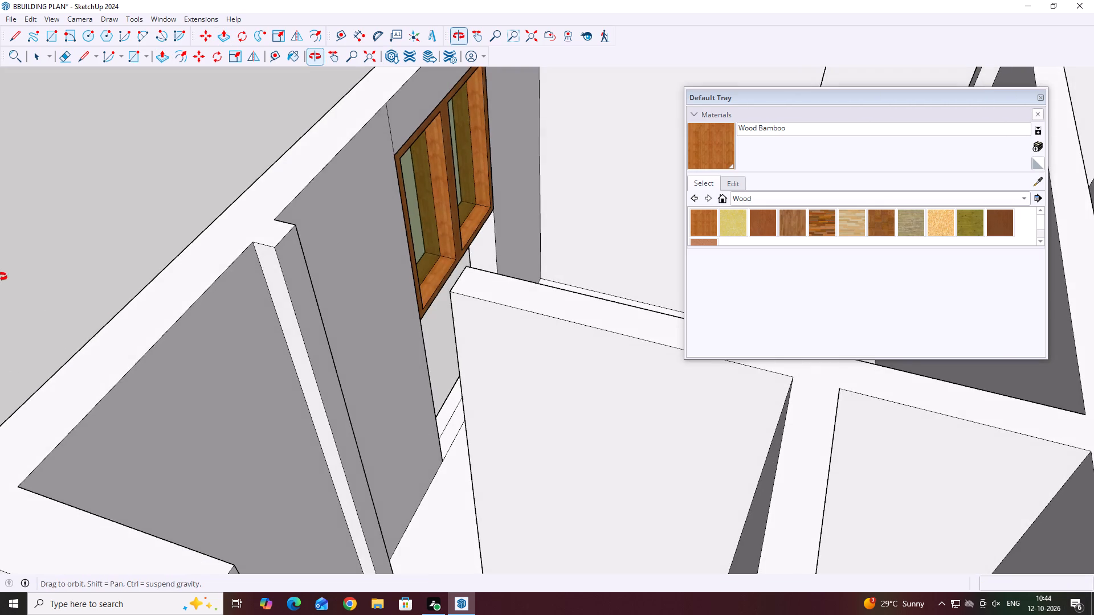
{"action": "middle_click_drag", "start_coordinate": [0, 277], "coordinate": [0, 278]}
{"action": "scroll", "coordinate": [166, 256], "scroll_direction": "down", "scroll_amount": 1}
{"action": "scroll", "coordinate": [391, 127], "scroll_direction": "up", "scroll_amount": 4}
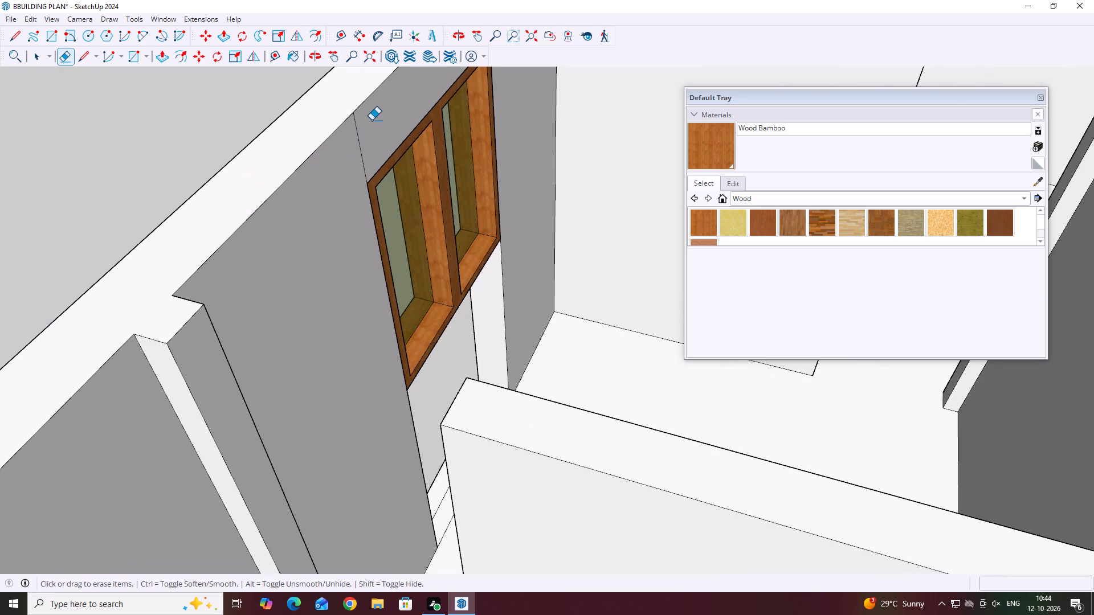
{"action": "left_click_drag", "start_coordinate": [372, 120], "coordinate": [322, 159]}
{"action": "scroll", "coordinate": [349, 276], "scroll_direction": "down", "scroll_amount": 6}
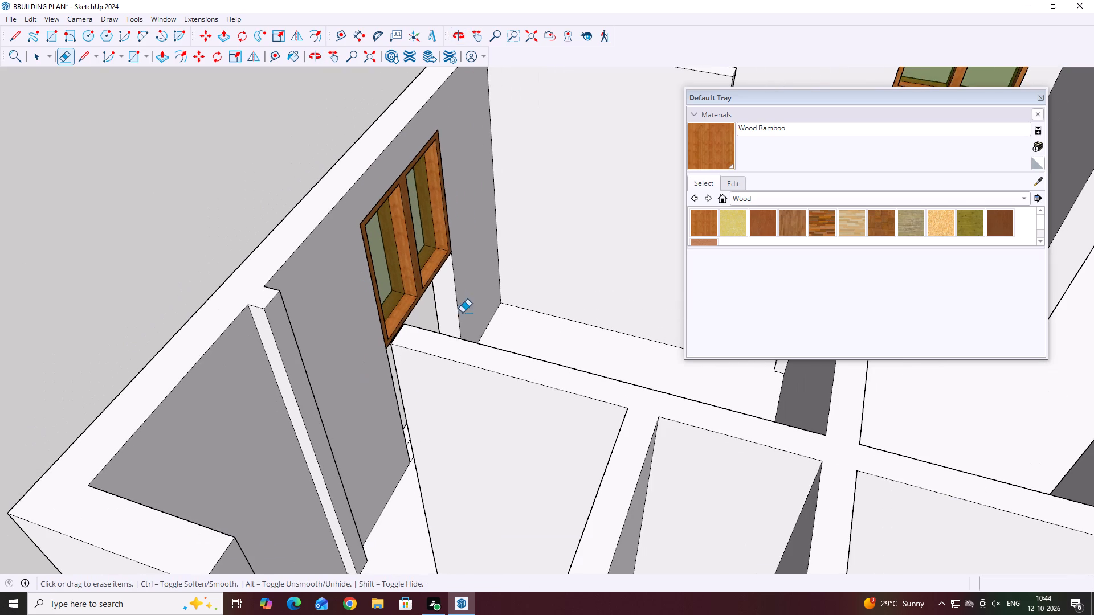
Erase the extra line across the base of each of the two openings below the side wall windows.
{"action": "middle_click_drag", "start_coordinate": [465, 310], "coordinate": [299, 338]}
{"action": "middle_click_drag", "start_coordinate": [424, 345], "coordinate": [423, 279]}
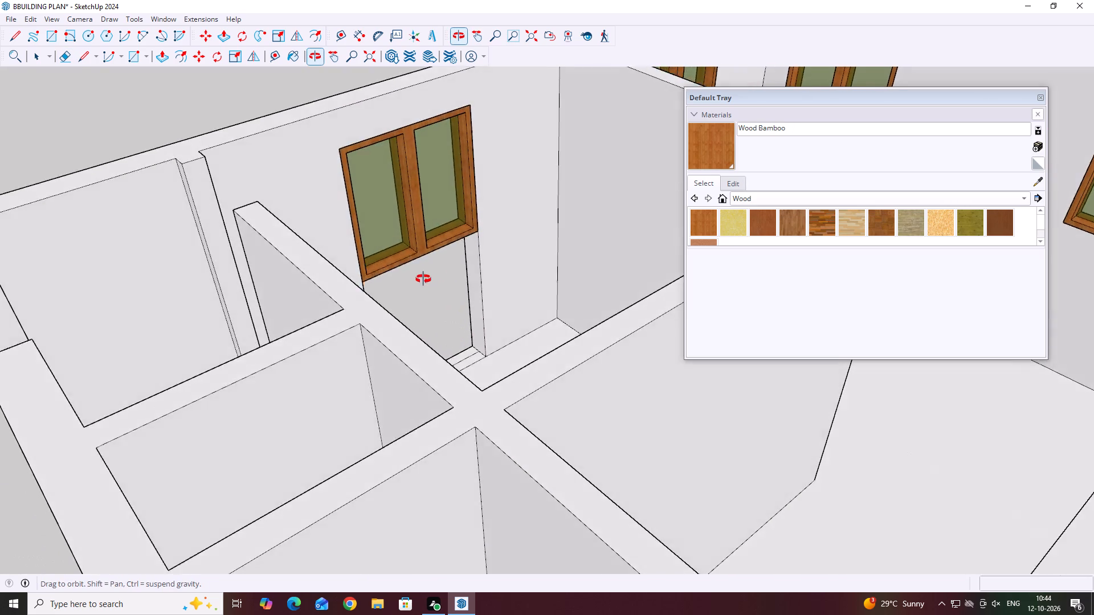
{"action": "middle_click_drag", "start_coordinate": [423, 279], "coordinate": [598, 325]}
{"action": "middle_click_drag", "start_coordinate": [300, 329], "coordinate": [454, 327]}
{"action": "scroll", "coordinate": [242, 396], "scroll_direction": "down", "scroll_amount": 5}
{"action": "middle_click_drag", "start_coordinate": [452, 478], "coordinate": [590, 466]}
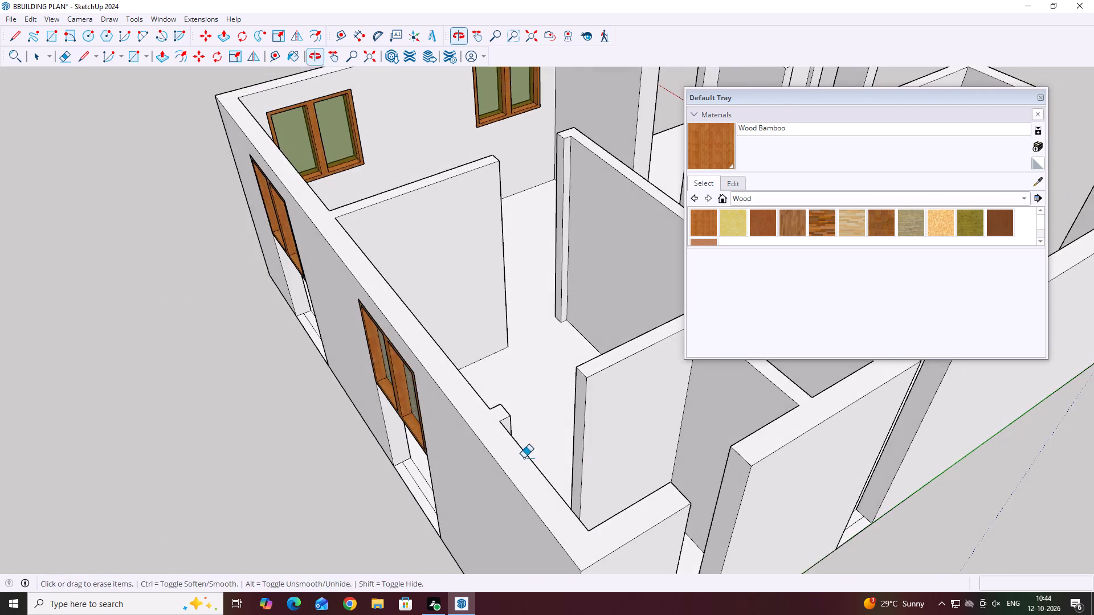
{"action": "middle_click_drag", "start_coordinate": [365, 454], "coordinate": [500, 453]}
{"action": "scroll", "coordinate": [495, 505], "scroll_direction": "up", "scroll_amount": 3}
{"action": "left_click", "coordinate": [493, 515]}
{"action": "scroll", "coordinate": [493, 502], "scroll_direction": "down", "scroll_amount": 4}
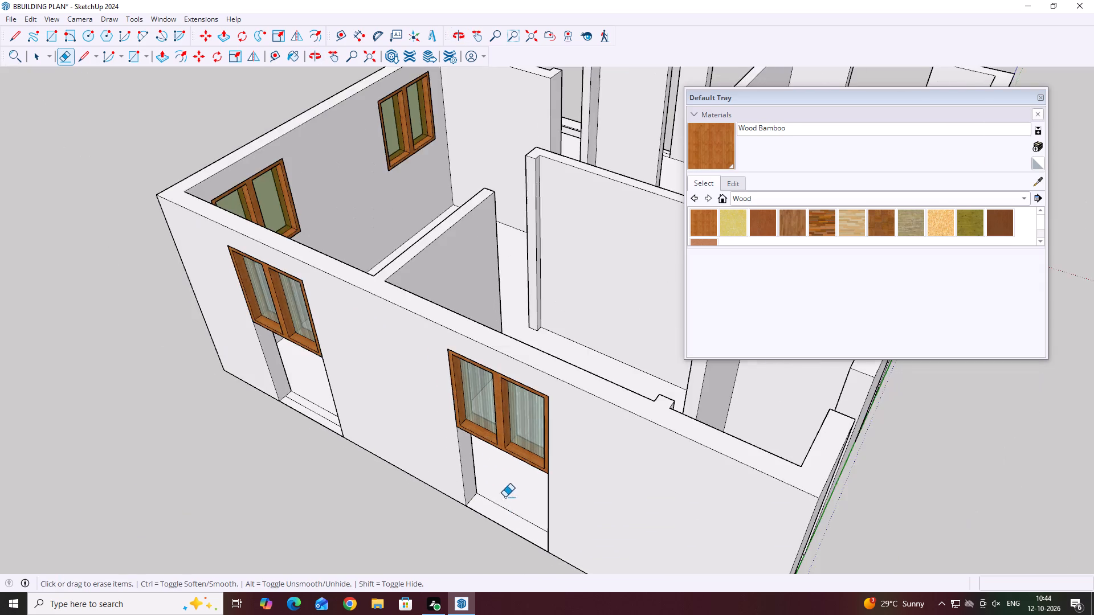
{"action": "middle_click_drag", "start_coordinate": [261, 464], "coordinate": [368, 464]}
{"action": "scroll", "coordinate": [347, 458], "scroll_direction": "up", "scroll_amount": 2}
{"action": "left_click", "coordinate": [344, 472]}
Push/Pull the base face below the side wall's first window up 4' 3 11/16", plus another 8 5/16" to the window's underside.
{"action": "key", "text": "space"}
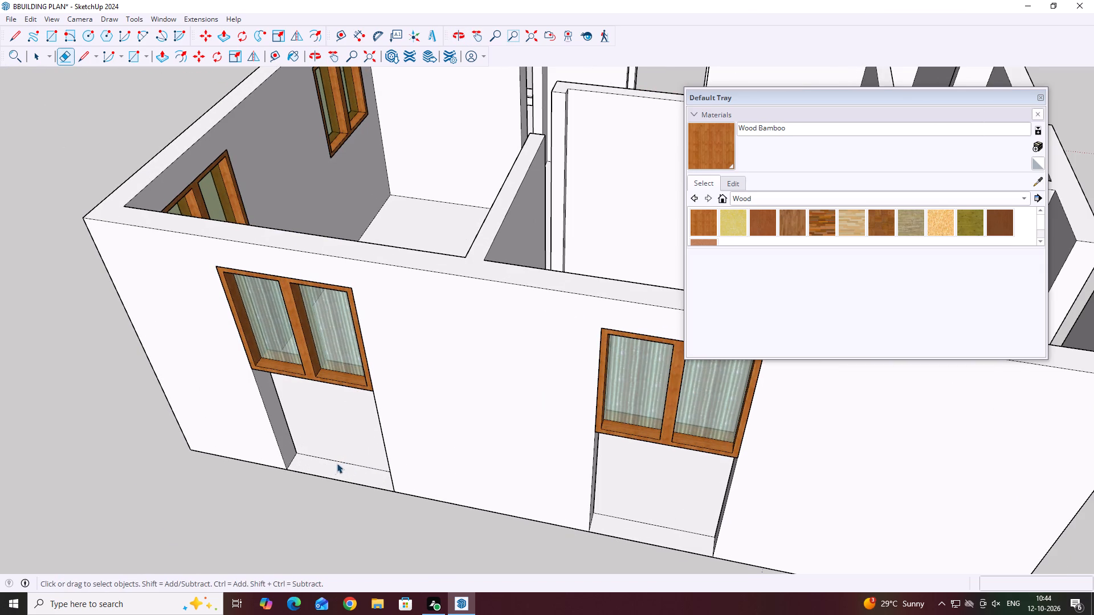
{"action": "left_click", "coordinate": [335, 466]}
{"action": "middle_click", "coordinate": [444, 500]}
{"action": "key", "text": "p"}
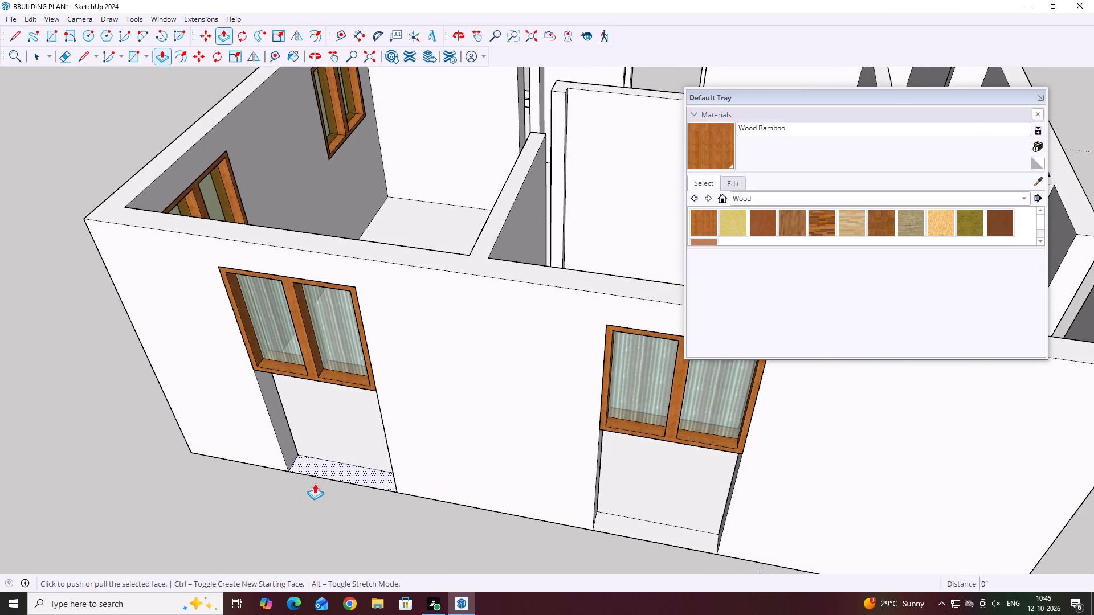
{"action": "scroll", "coordinate": [326, 468], "scroll_direction": "up", "scroll_amount": 5}
{"action": "left_click", "coordinate": [328, 464]}
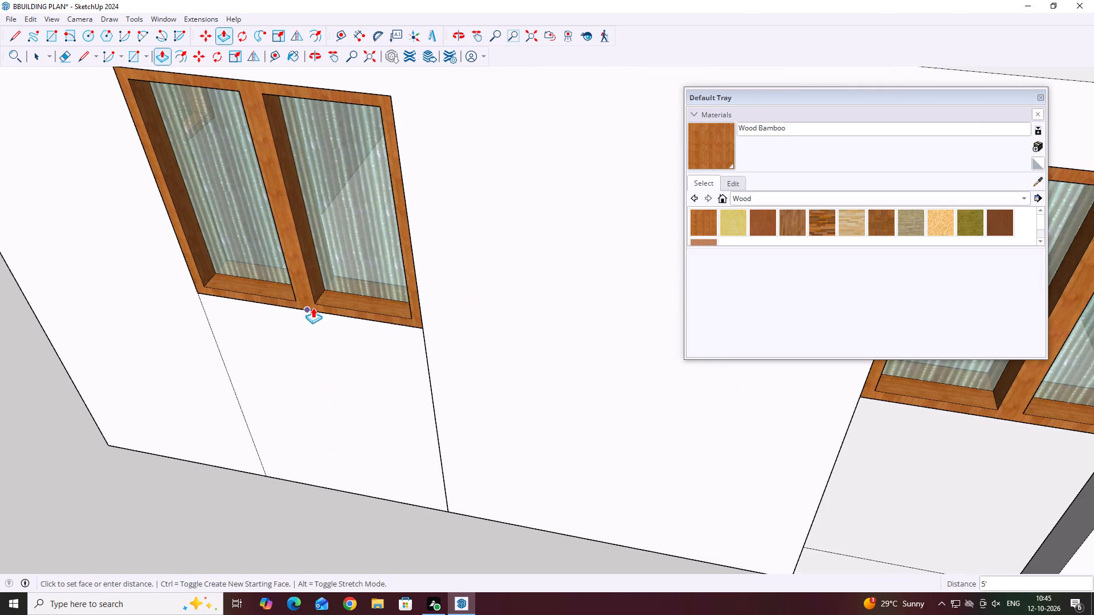
{"action": "left_click", "coordinate": [305, 306]}
{"action": "middle_click_drag", "start_coordinate": [319, 337], "coordinate": [364, 321]}
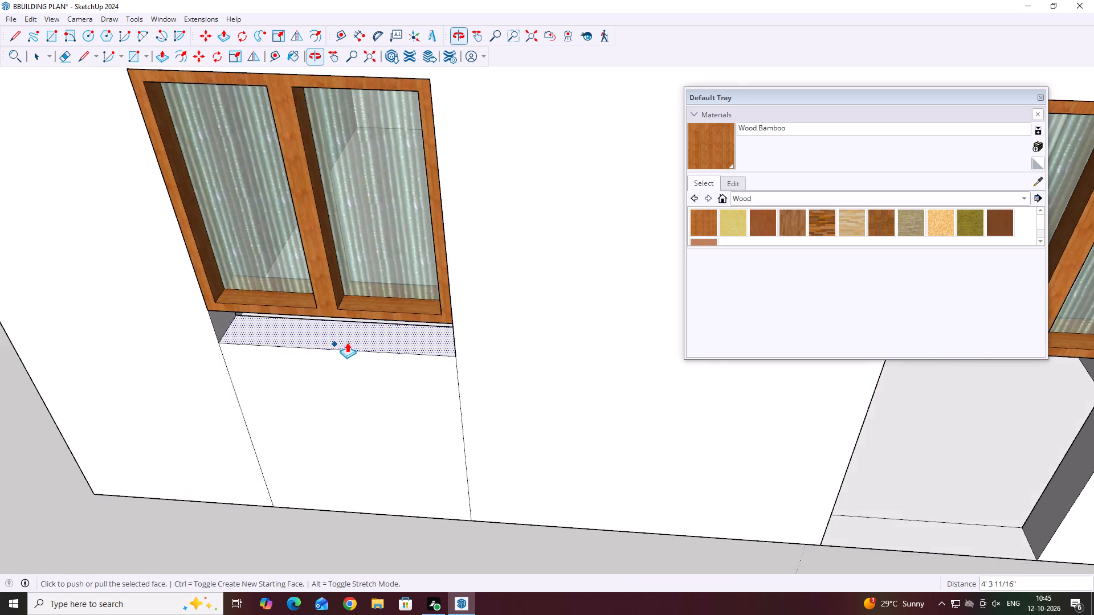
{"action": "scroll", "coordinate": [339, 348], "scroll_direction": "up", "scroll_amount": 2}
{"action": "left_click", "coordinate": [328, 345]}
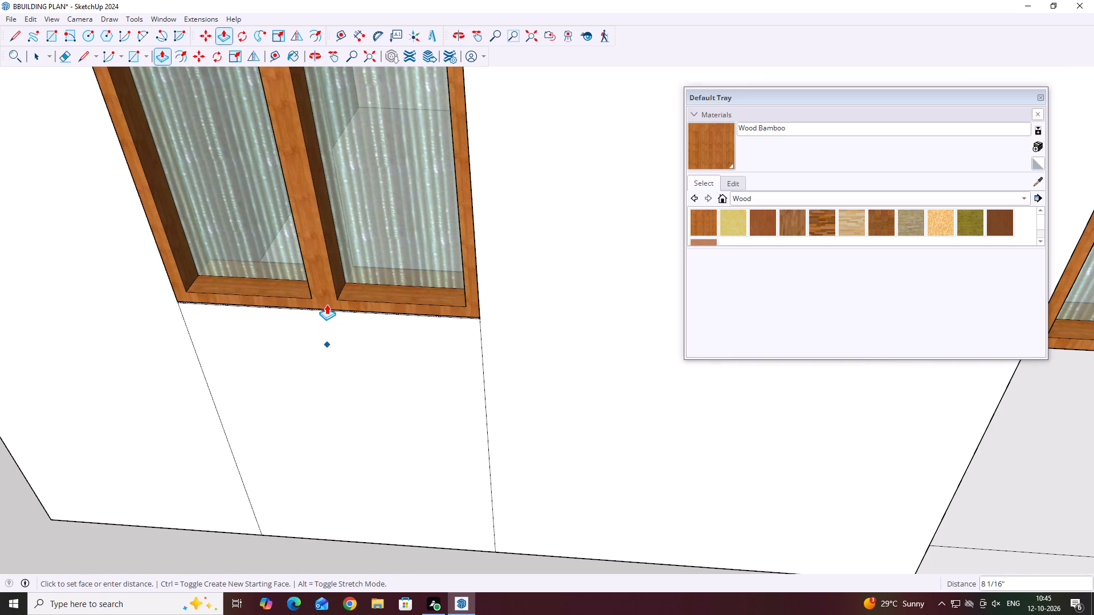
{"action": "left_click", "coordinate": [481, 313]}
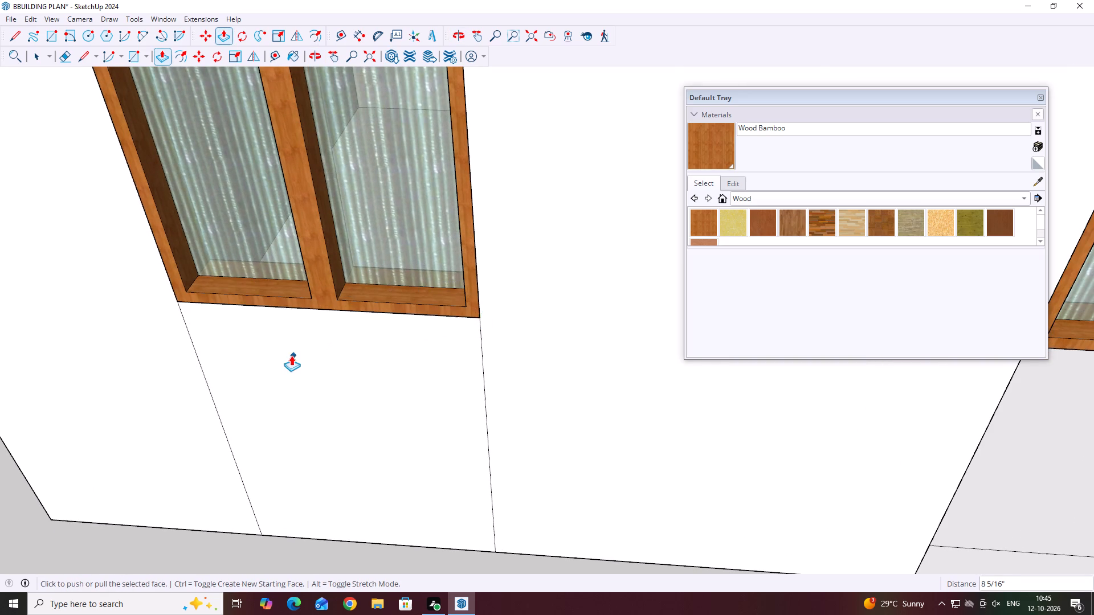
Push/Pull the base face below the side wall's second window up 5' to the window's underside.
{"action": "scroll", "coordinate": [291, 355], "scroll_direction": "down", "scroll_amount": 18}
{"action": "middle_click_drag", "start_coordinate": [0, 331], "coordinate": [89, 399]}
{"action": "scroll", "coordinate": [51, 340], "scroll_direction": "down", "scroll_amount": 4}
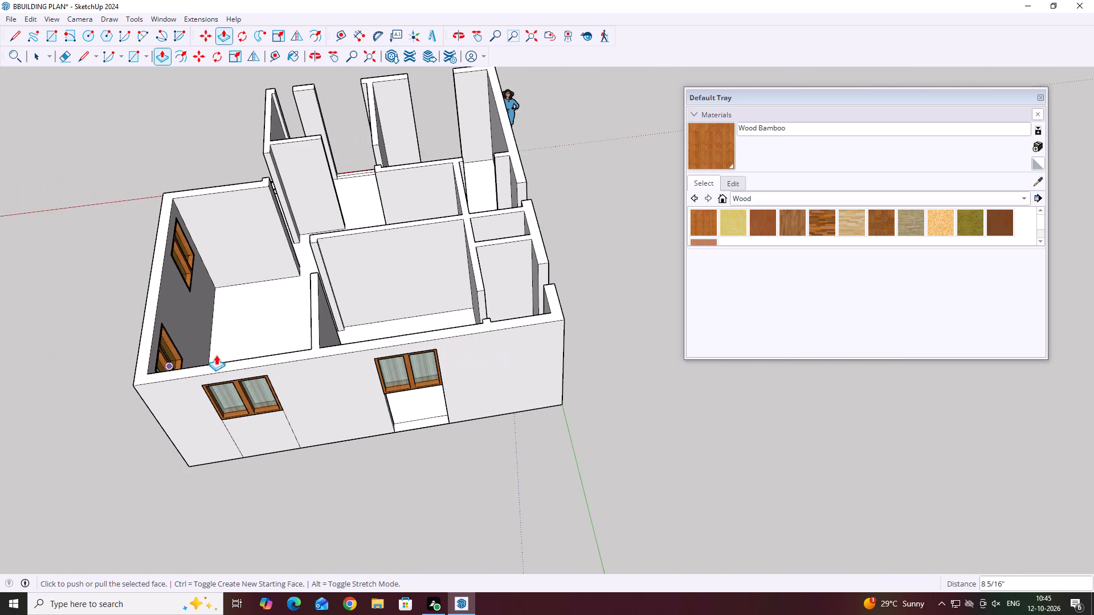
{"action": "scroll", "coordinate": [385, 430], "scroll_direction": "up", "scroll_amount": 3}
{"action": "scroll", "coordinate": [432, 408], "scroll_direction": "up", "scroll_amount": 6}
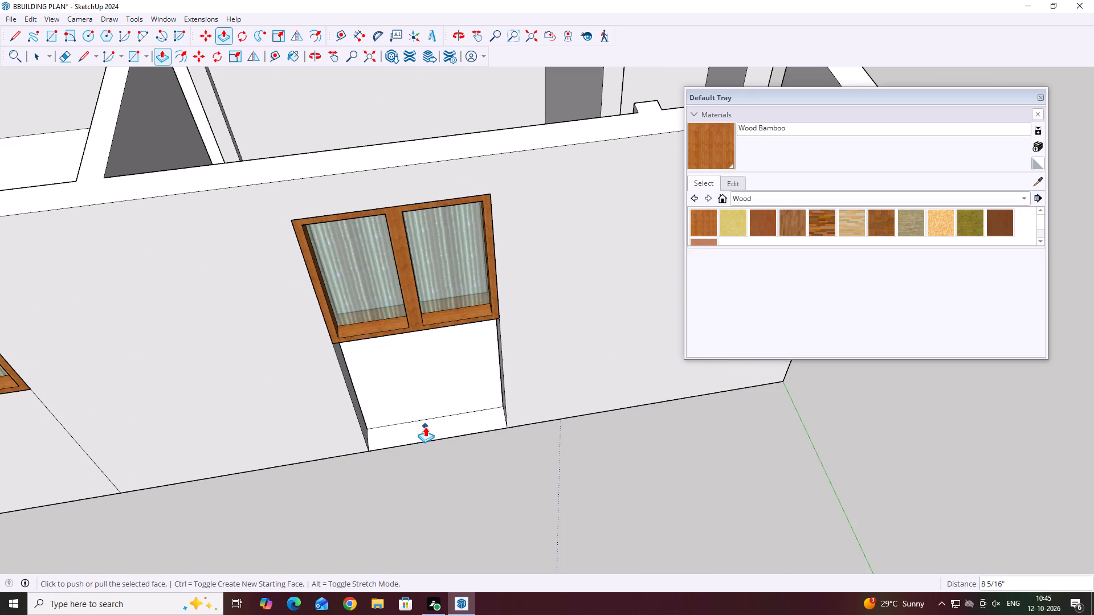
{"action": "key", "text": "space"}
{"action": "left_click", "coordinate": [423, 427]}
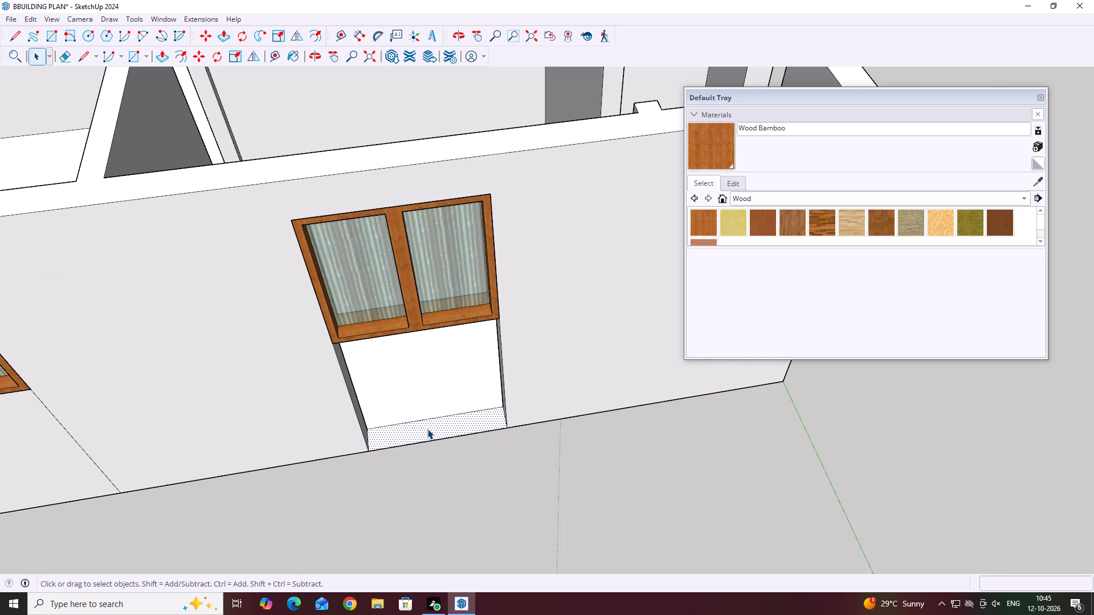
{"action": "key", "text": "p"}
{"action": "left_click", "coordinate": [435, 429]}
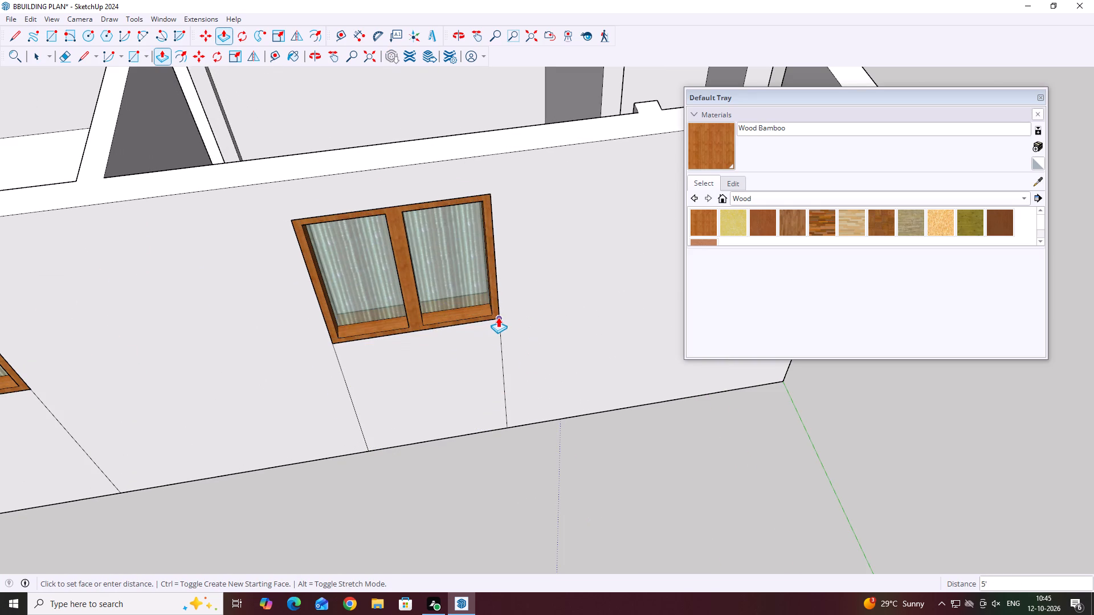
{"action": "left_click", "coordinate": [498, 317]}
{"action": "key", "text": "space"}
Erase the vertical seam lines below both windows on the side wall's outer face.
{"action": "scroll", "coordinate": [419, 320], "scroll_direction": "down", "scroll_amount": 14}
{"action": "middle_click_drag", "start_coordinate": [687, 351], "coordinate": [621, 364]}
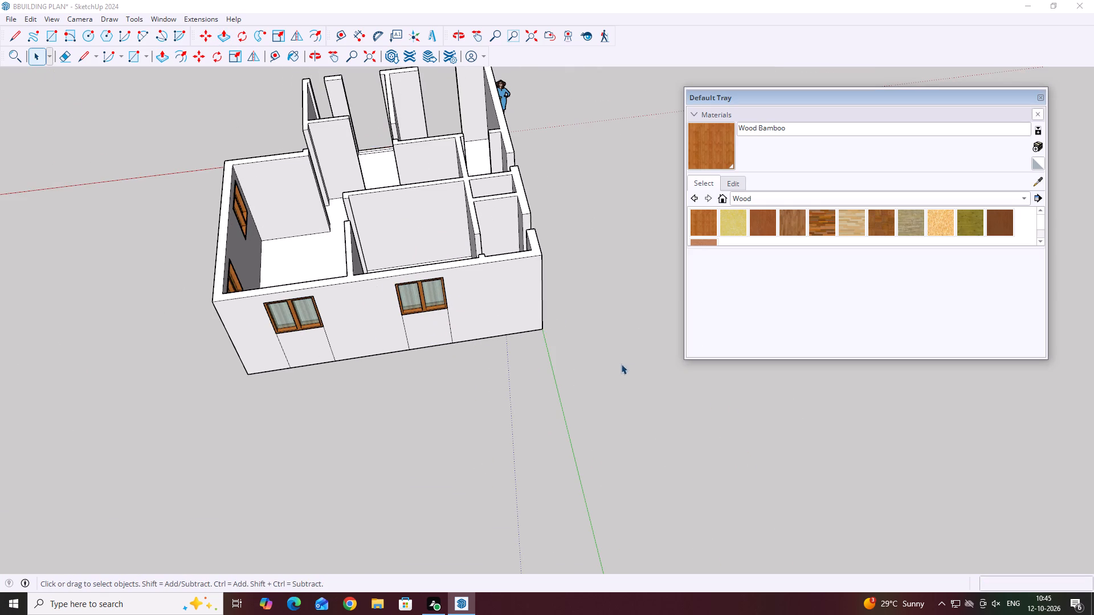
{"action": "middle_click_drag", "start_coordinate": [621, 364], "coordinate": [522, 370]}
{"action": "scroll", "coordinate": [519, 374], "scroll_direction": "down", "scroll_amount": 5}
{"action": "middle_click_drag", "start_coordinate": [560, 355], "coordinate": [463, 362]}
{"action": "scroll", "coordinate": [463, 362], "scroll_direction": "down", "scroll_amount": 1}
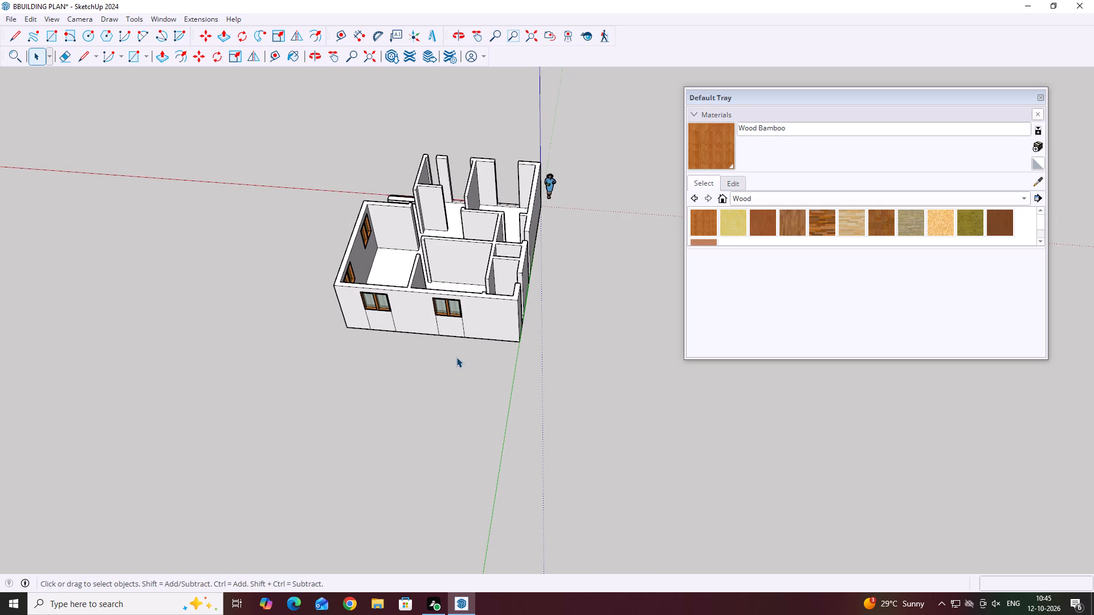
{"action": "key", "text": "e"}
{"action": "scroll", "coordinate": [449, 344], "scroll_direction": "up", "scroll_amount": 12}
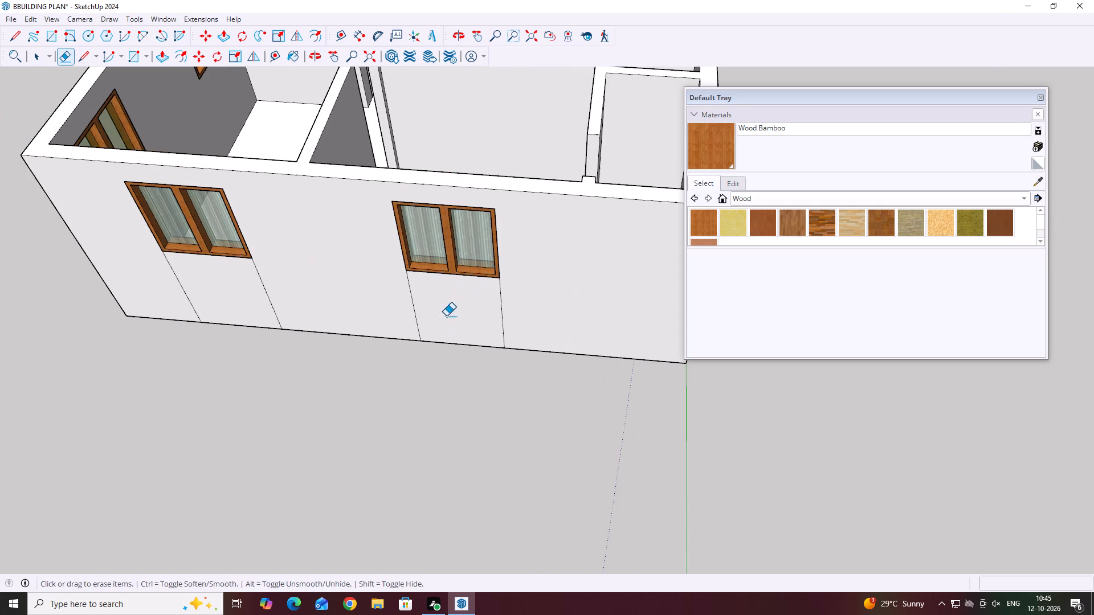
{"action": "middle_click", "coordinate": [516, 247]}
{"action": "scroll", "coordinate": [515, 251], "scroll_direction": "down", "scroll_amount": 1}
{"action": "middle_click_drag", "start_coordinate": [456, 285], "coordinate": [501, 212]}
{"action": "scroll", "coordinate": [536, 282], "scroll_direction": "up", "scroll_amount": 3}
{"action": "left_click_drag", "start_coordinate": [540, 283], "coordinate": [322, 284]}
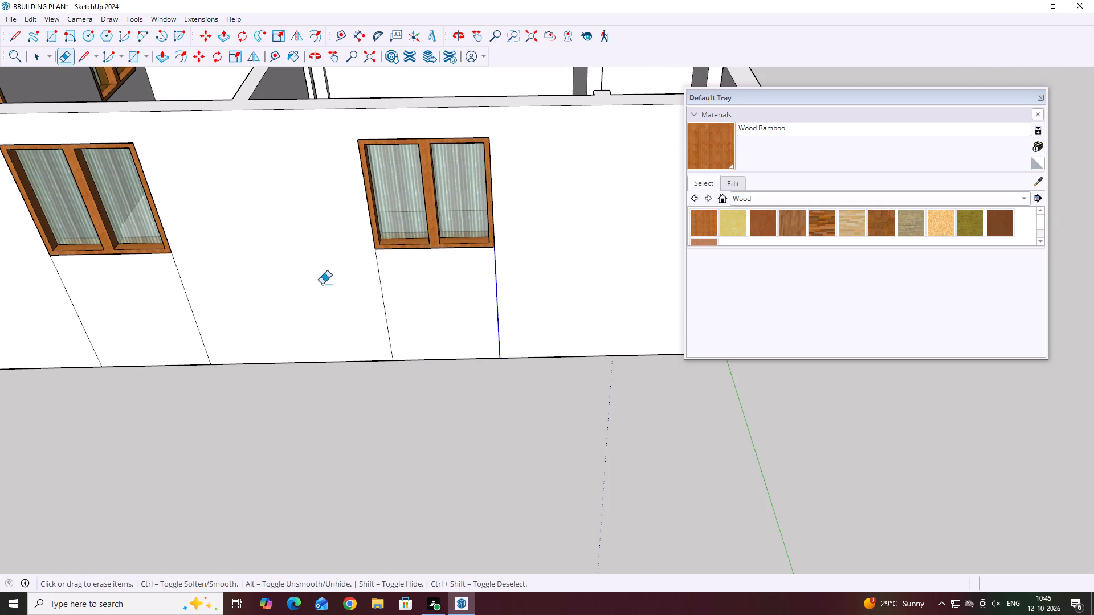
{"action": "left_click_drag", "start_coordinate": [322, 284], "coordinate": [43, 292]}
{"action": "scroll", "coordinate": [519, 299], "scroll_direction": "down", "scroll_amount": 16}
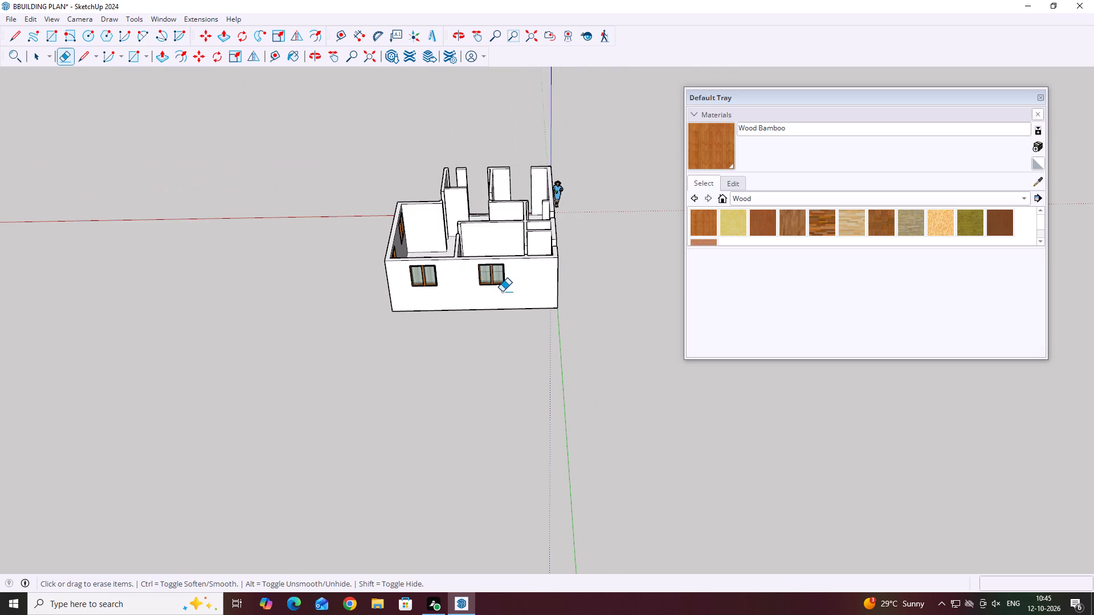
Erase the vertical seam lines below both windows on the side wall's inner face.
{"action": "scroll", "coordinate": [500, 281], "scroll_direction": "down", "scroll_amount": 5}
{"action": "middle_click_drag", "start_coordinate": [546, 306], "coordinate": [163, 329]}
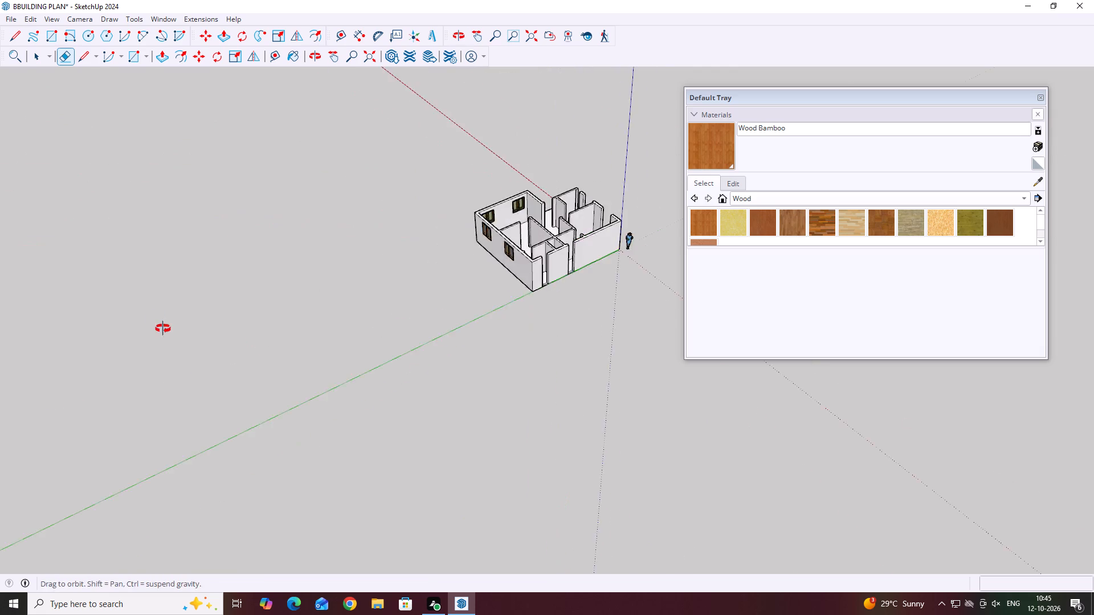
{"action": "middle_click_drag", "start_coordinate": [163, 329], "coordinate": [154, 325]}
{"action": "middle_click_drag", "start_coordinate": [513, 229], "coordinate": [78, 202]}
{"action": "scroll", "coordinate": [564, 228], "scroll_direction": "up", "scroll_amount": 8}
{"action": "middle_click", "coordinate": [564, 228]}
{"action": "middle_click_drag", "start_coordinate": [608, 247], "coordinate": [578, 250]}
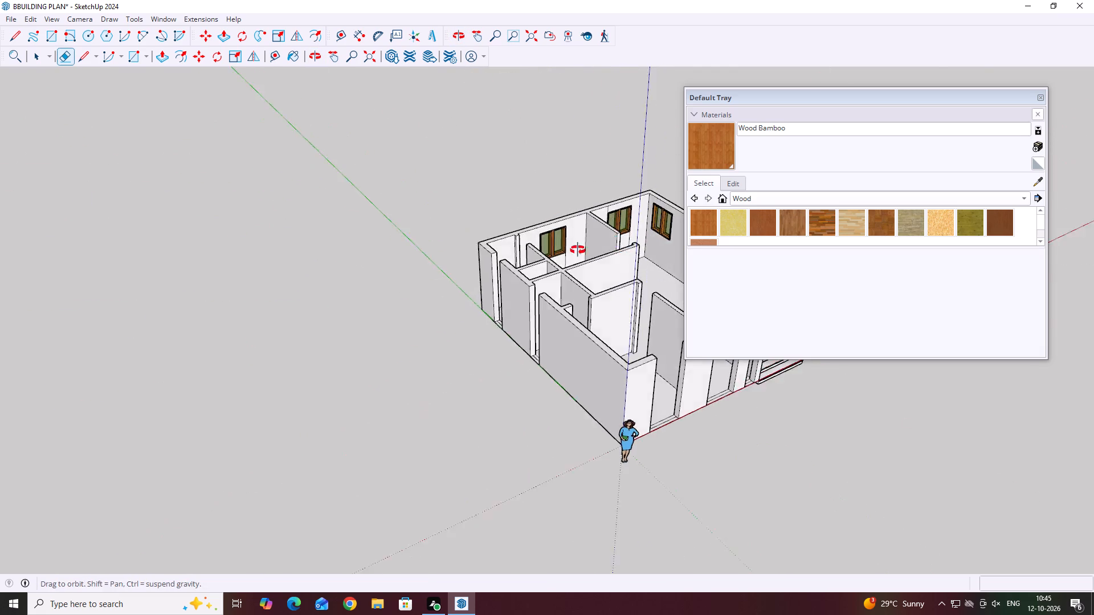
{"action": "middle_click_drag", "start_coordinate": [578, 250], "coordinate": [410, 259]}
{"action": "scroll", "coordinate": [630, 267], "scroll_direction": "up", "scroll_amount": 9}
{"action": "middle_click_drag", "start_coordinate": [605, 268], "coordinate": [580, 335]}
{"action": "scroll", "coordinate": [640, 276], "scroll_direction": "up", "scroll_amount": 1}
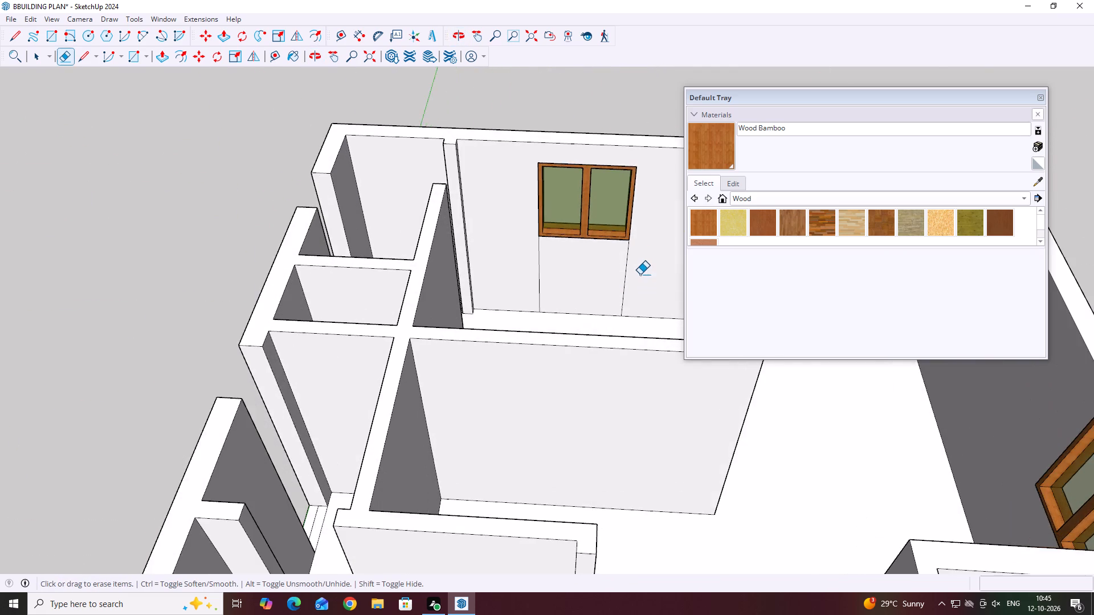
{"action": "scroll", "coordinate": [640, 284], "scroll_direction": "up", "scroll_amount": 9}
{"action": "left_click_drag", "start_coordinate": [634, 227], "coordinate": [345, 242]}
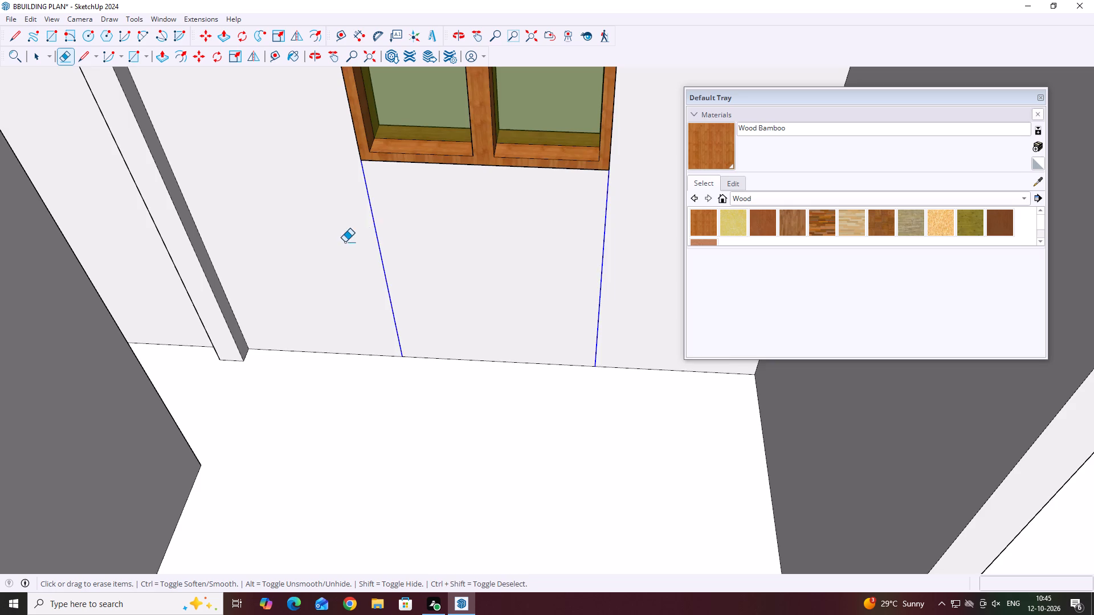
{"action": "left_click_drag", "start_coordinate": [345, 242], "coordinate": [348, 240]}
{"action": "scroll", "coordinate": [320, 305], "scroll_direction": "down", "scroll_amount": 12}
{"action": "scroll", "coordinate": [601, 281], "scroll_direction": "up", "scroll_amount": 6}
{"action": "left_click_drag", "start_coordinate": [620, 262], "coordinate": [404, 274]}
Erase the short seam line above the first window on the side wall's inner face.
{"action": "scroll", "coordinate": [451, 334], "scroll_direction": "down", "scroll_amount": 6}
{"action": "scroll", "coordinate": [451, 169], "scroll_direction": "up", "scroll_amount": 8}
{"action": "left_click_drag", "start_coordinate": [453, 208], "coordinate": [450, 208]}
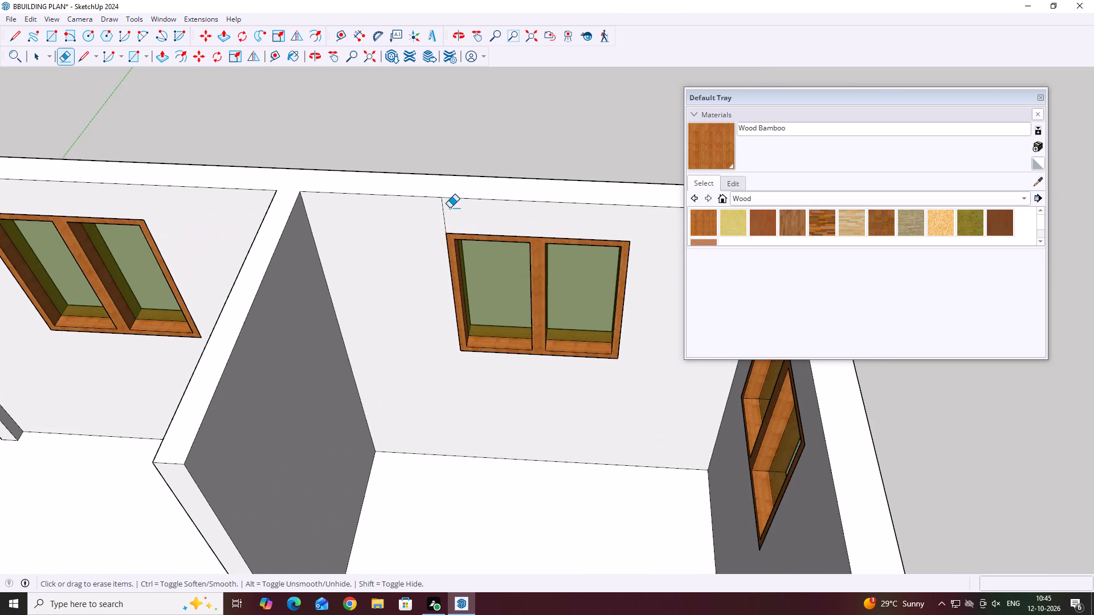
{"action": "left_click_drag", "start_coordinate": [450, 208], "coordinate": [437, 207]}
{"action": "key", "text": "Escape"}
{"action": "scroll", "coordinate": [426, 273], "scroll_direction": "down", "scroll_amount": 11}
{"action": "middle_click_drag", "start_coordinate": [460, 339], "coordinate": [560, 301]}
{"action": "key", "text": "space"}
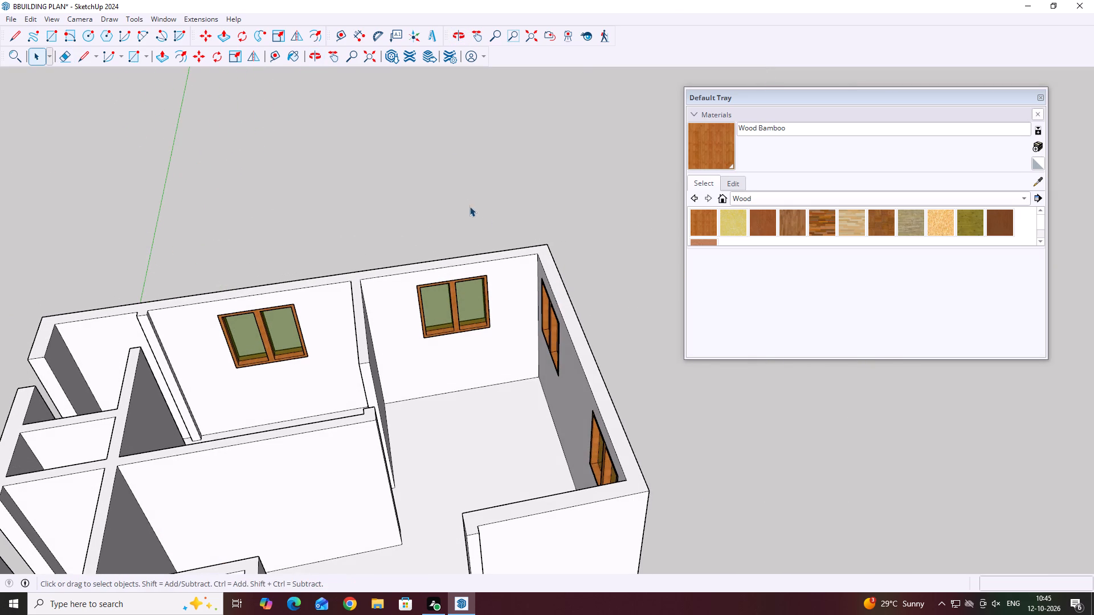
Examine the building from several sides to locate the wall openings that still lack a window.
{"action": "left_click", "coordinate": [462, 199]}
{"action": "scroll", "coordinate": [528, 255], "scroll_direction": "down", "scroll_amount": 4}
{"action": "middle_click_drag", "start_coordinate": [311, 315], "coordinate": [463, 427]}
{"action": "scroll", "coordinate": [463, 427], "scroll_direction": "down", "scroll_amount": 2}
{"action": "middle_click_drag", "start_coordinate": [355, 483], "coordinate": [521, 393]}
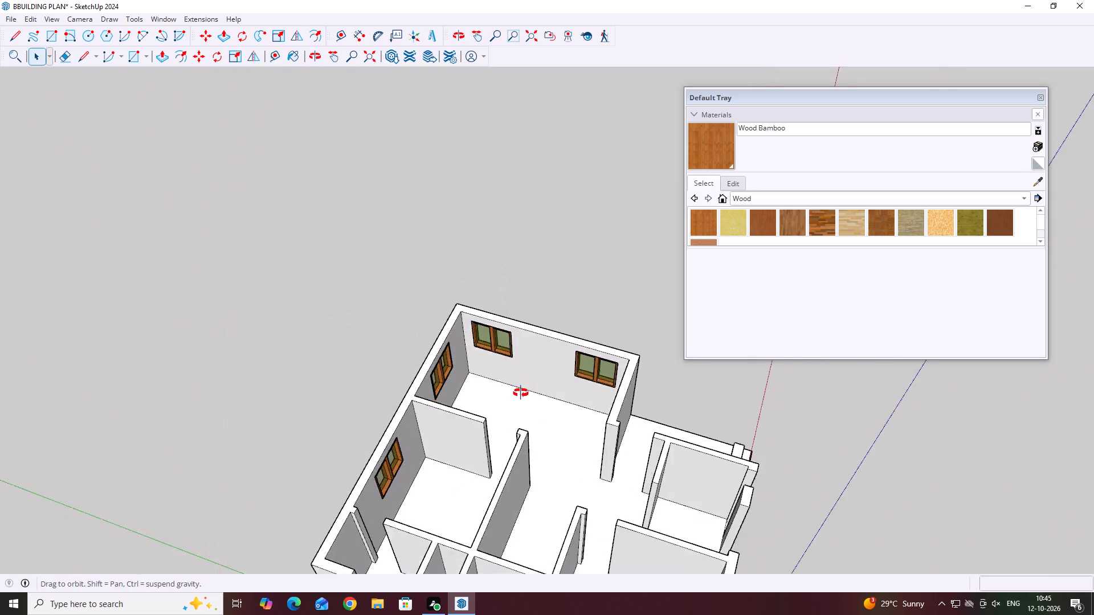
{"action": "middle_click_drag", "start_coordinate": [521, 393], "coordinate": [515, 380]}
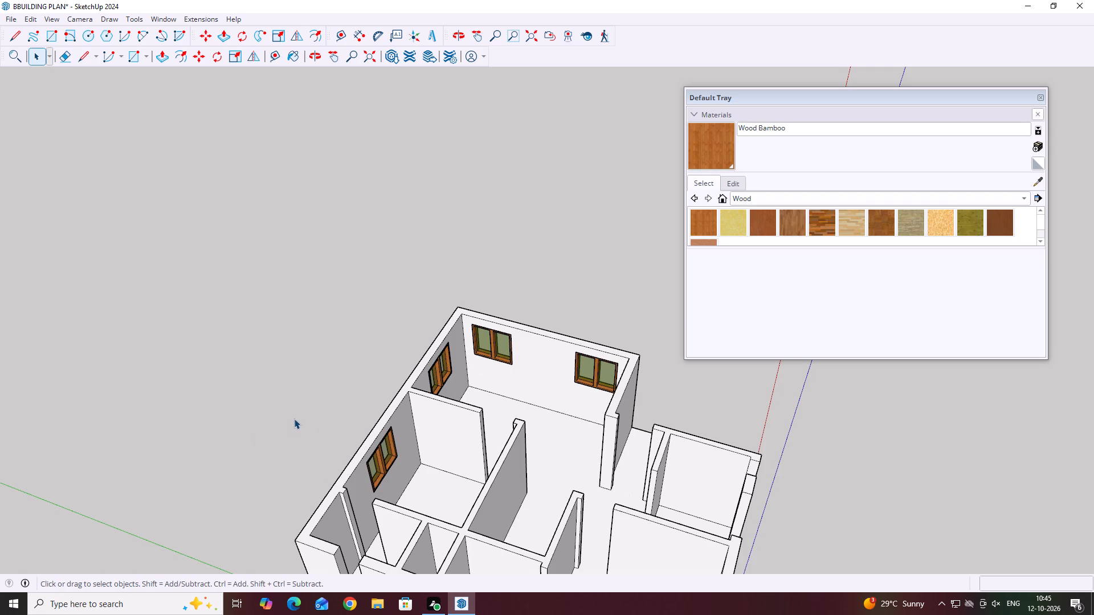
{"action": "scroll", "coordinate": [324, 460], "scroll_direction": "down", "scroll_amount": 6}
{"action": "middle_click_drag", "start_coordinate": [574, 538], "coordinate": [631, 444]}
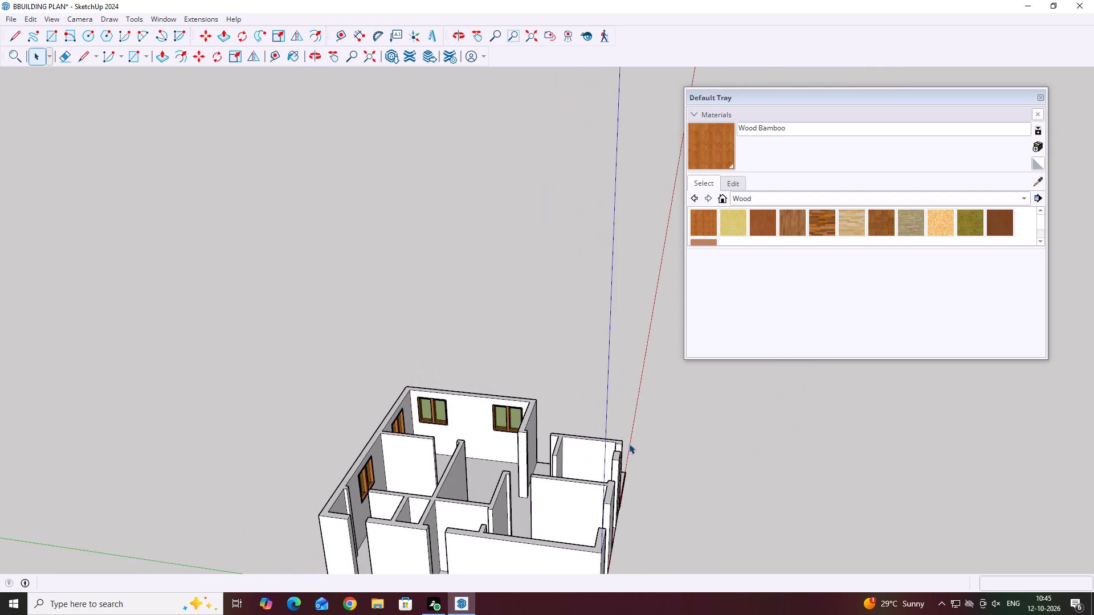
{"action": "scroll", "coordinate": [467, 472], "scroll_direction": "down", "scroll_amount": 4}
{"action": "middle_click_drag", "start_coordinate": [436, 550], "coordinate": [524, 497]}
{"action": "scroll", "coordinate": [482, 424], "scroll_direction": "down", "scroll_amount": 5}
{"action": "scroll", "coordinate": [462, 513], "scroll_direction": "up", "scroll_amount": 6}
{"action": "middle_click_drag", "start_coordinate": [501, 415], "coordinate": [473, 501]}
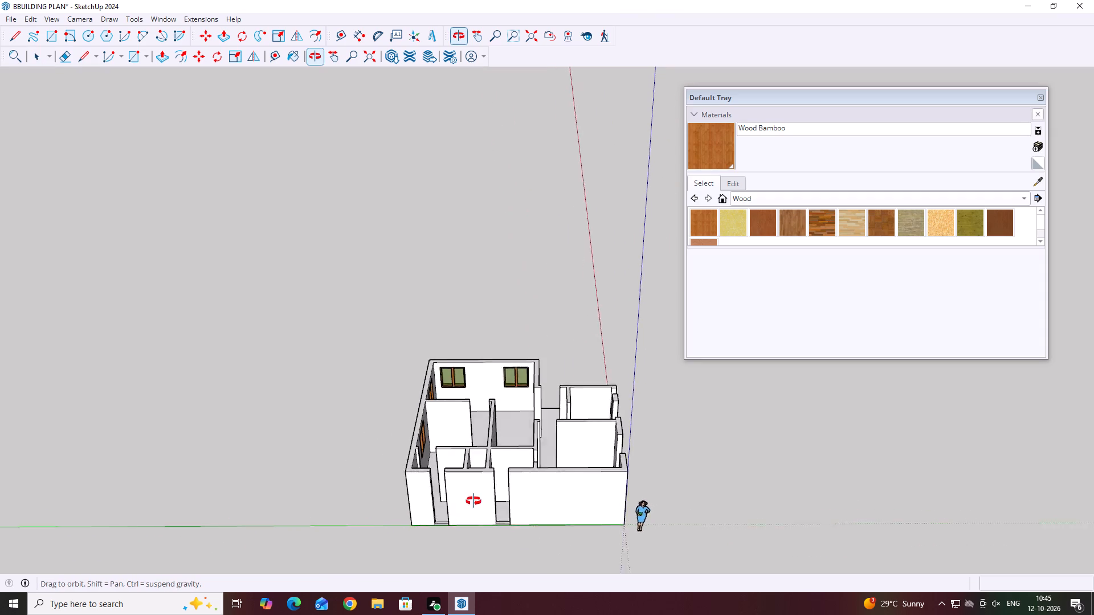
{"action": "middle_click_drag", "start_coordinate": [473, 501], "coordinate": [193, 365]}
{"action": "middle_click_drag", "start_coordinate": [634, 482], "coordinate": [430, 476]}
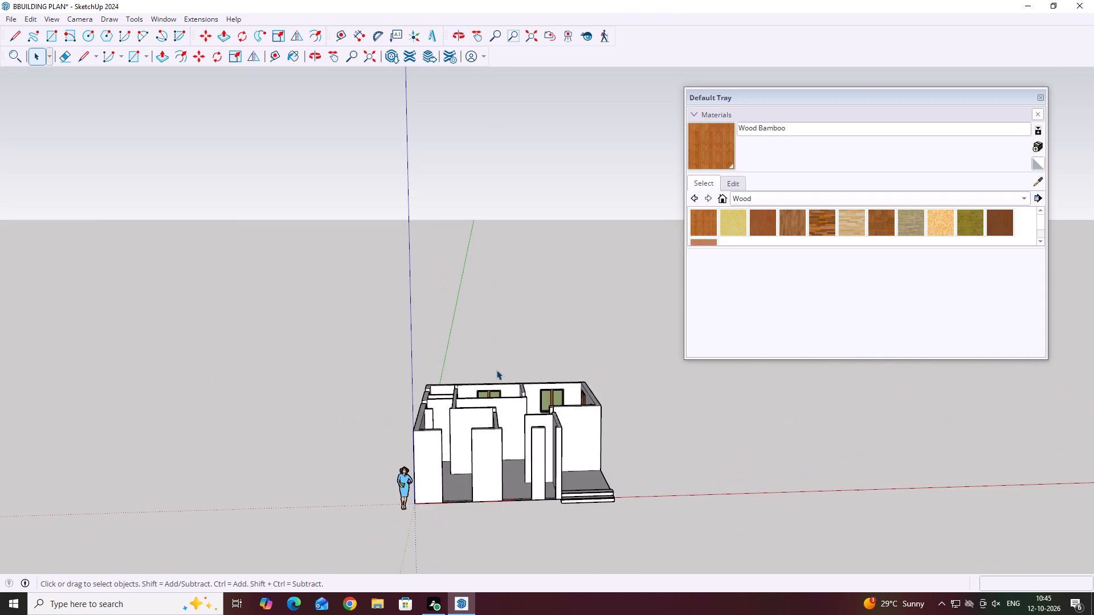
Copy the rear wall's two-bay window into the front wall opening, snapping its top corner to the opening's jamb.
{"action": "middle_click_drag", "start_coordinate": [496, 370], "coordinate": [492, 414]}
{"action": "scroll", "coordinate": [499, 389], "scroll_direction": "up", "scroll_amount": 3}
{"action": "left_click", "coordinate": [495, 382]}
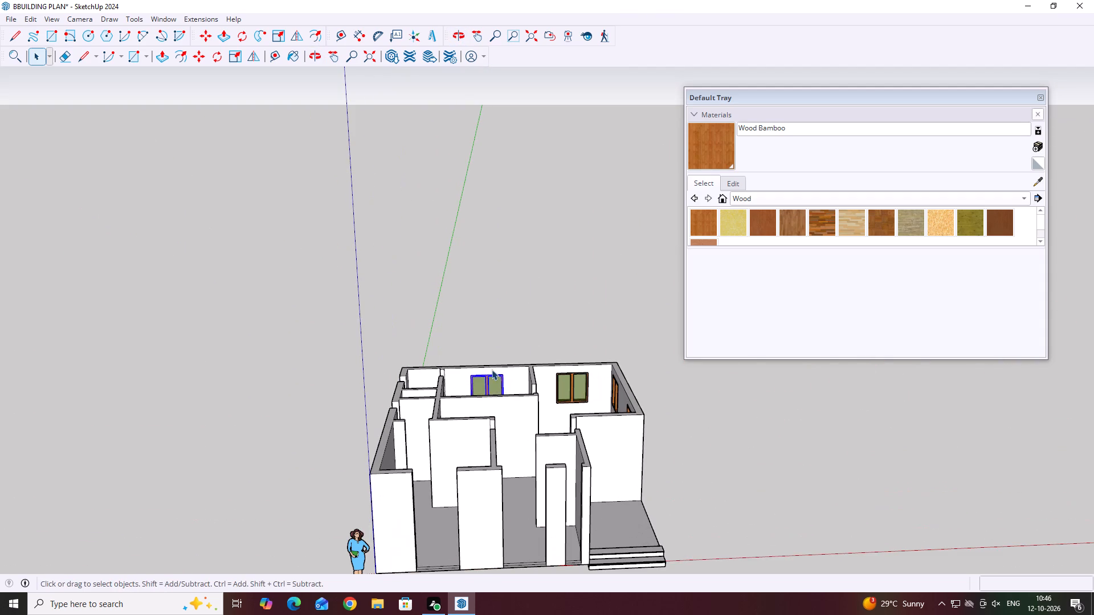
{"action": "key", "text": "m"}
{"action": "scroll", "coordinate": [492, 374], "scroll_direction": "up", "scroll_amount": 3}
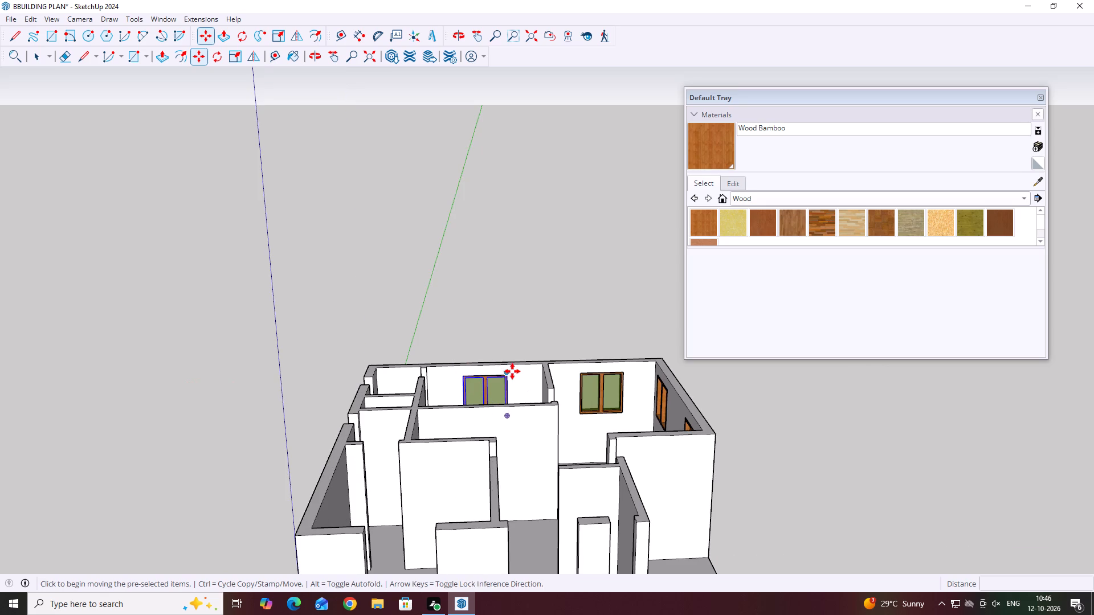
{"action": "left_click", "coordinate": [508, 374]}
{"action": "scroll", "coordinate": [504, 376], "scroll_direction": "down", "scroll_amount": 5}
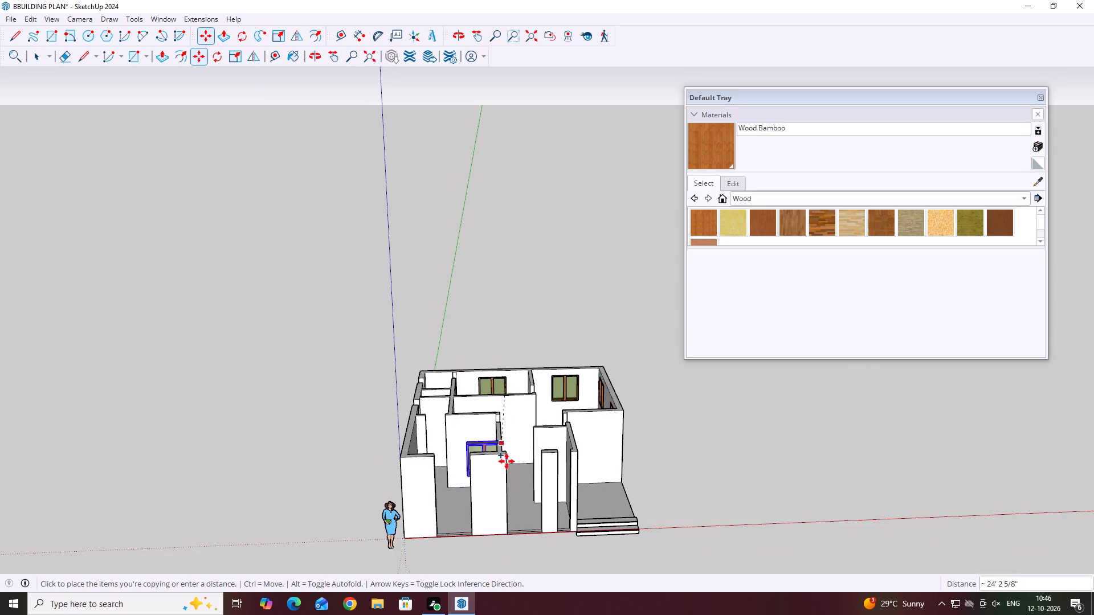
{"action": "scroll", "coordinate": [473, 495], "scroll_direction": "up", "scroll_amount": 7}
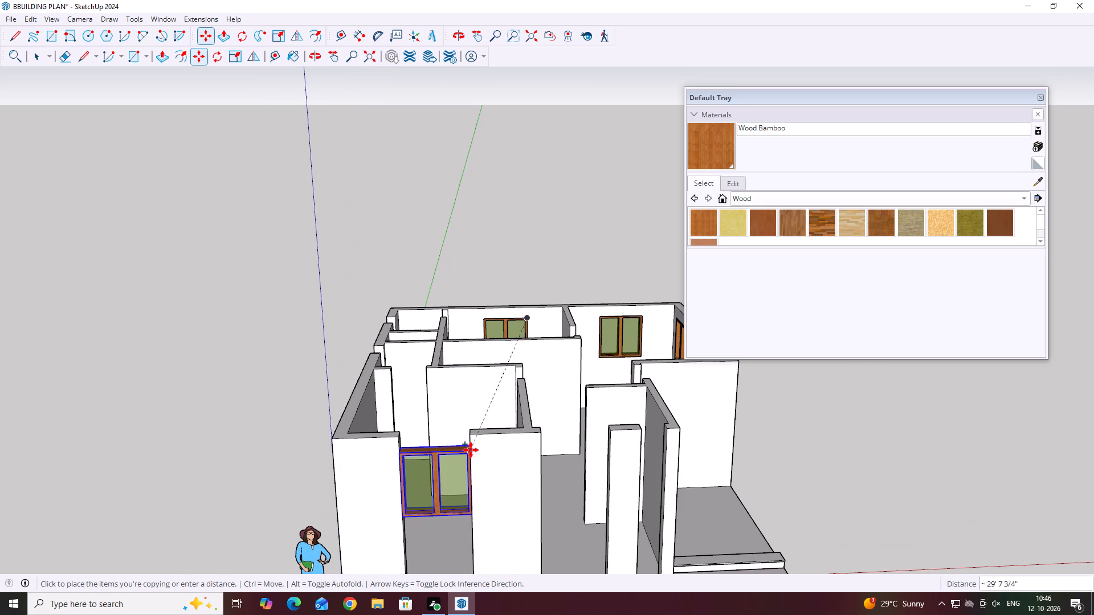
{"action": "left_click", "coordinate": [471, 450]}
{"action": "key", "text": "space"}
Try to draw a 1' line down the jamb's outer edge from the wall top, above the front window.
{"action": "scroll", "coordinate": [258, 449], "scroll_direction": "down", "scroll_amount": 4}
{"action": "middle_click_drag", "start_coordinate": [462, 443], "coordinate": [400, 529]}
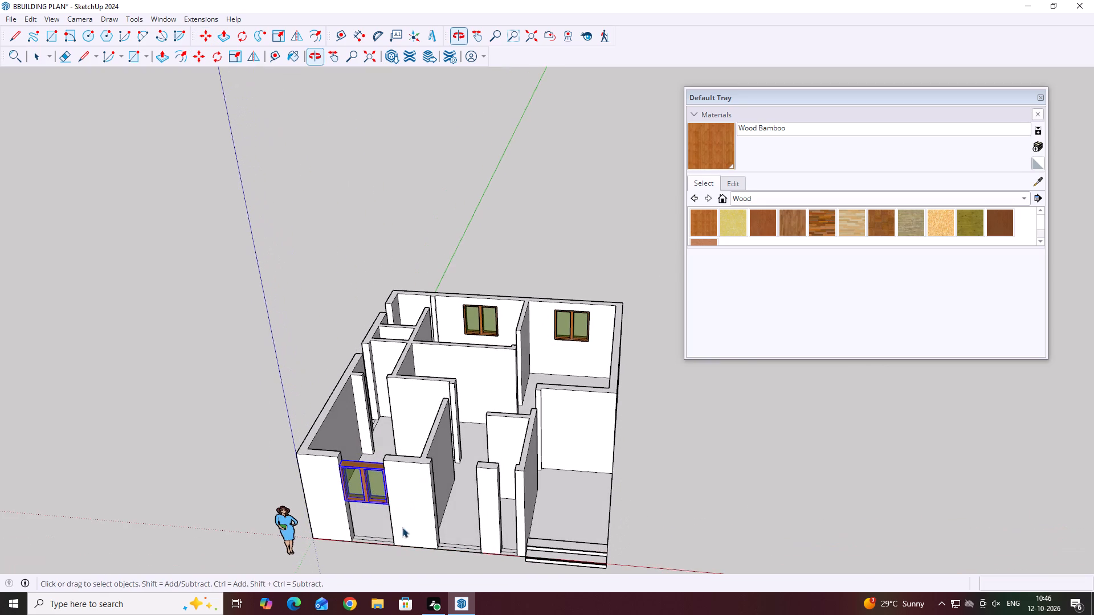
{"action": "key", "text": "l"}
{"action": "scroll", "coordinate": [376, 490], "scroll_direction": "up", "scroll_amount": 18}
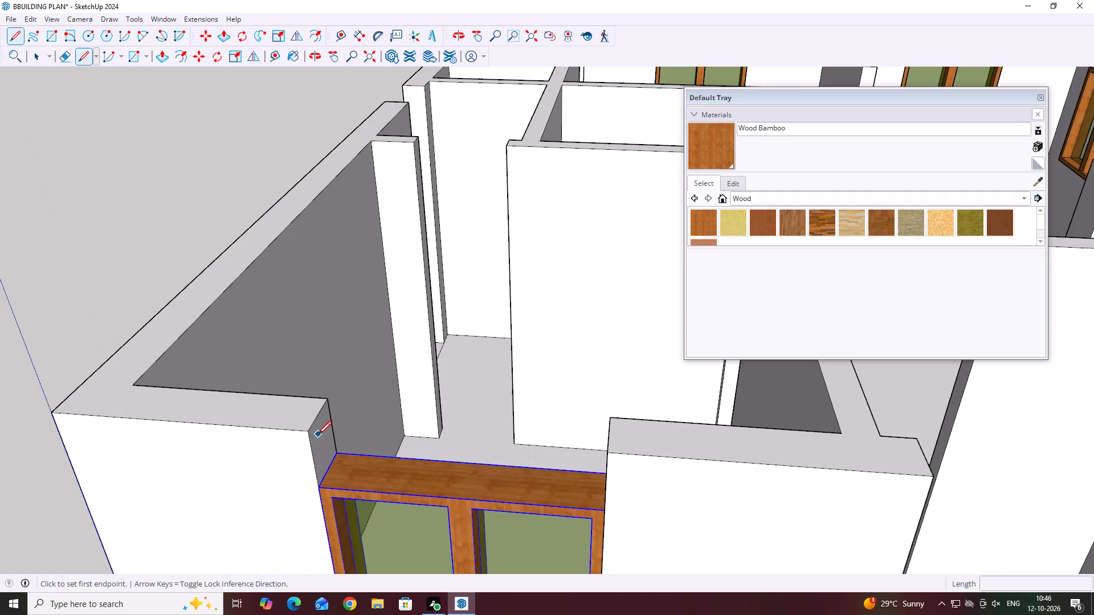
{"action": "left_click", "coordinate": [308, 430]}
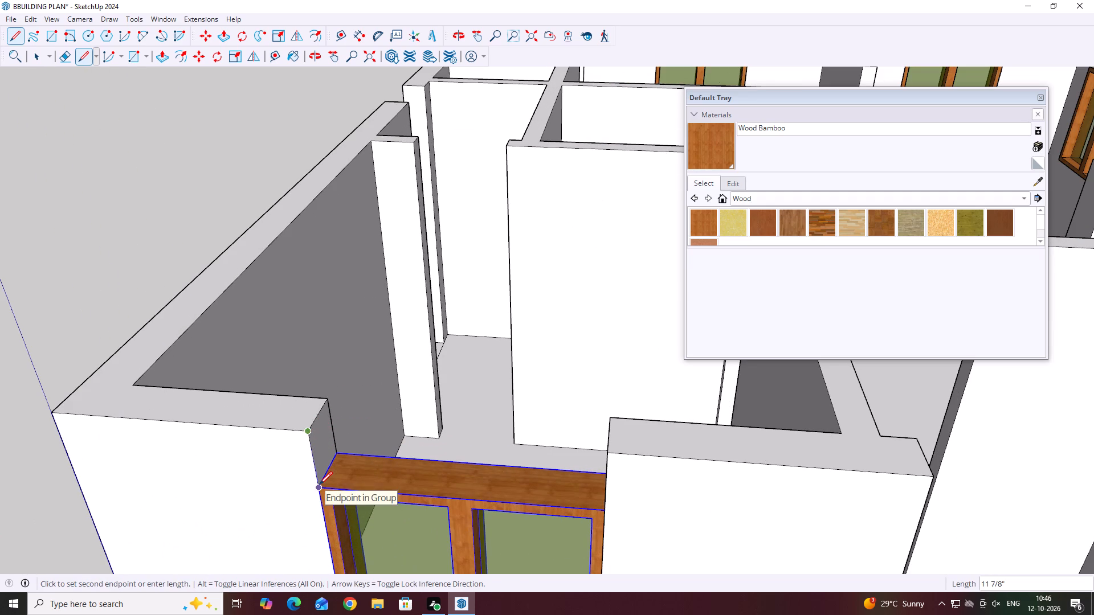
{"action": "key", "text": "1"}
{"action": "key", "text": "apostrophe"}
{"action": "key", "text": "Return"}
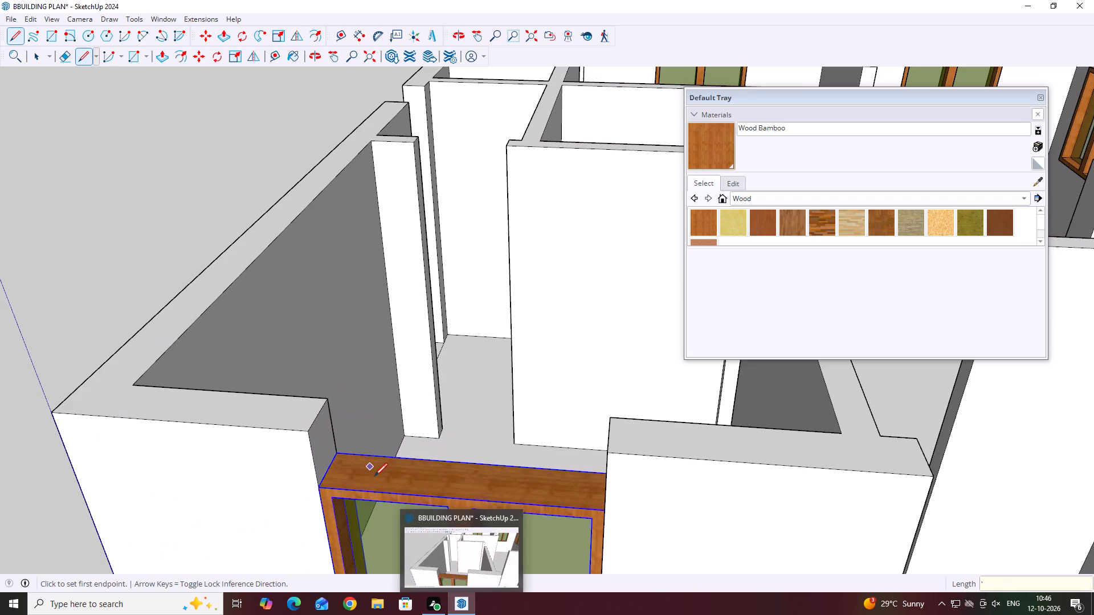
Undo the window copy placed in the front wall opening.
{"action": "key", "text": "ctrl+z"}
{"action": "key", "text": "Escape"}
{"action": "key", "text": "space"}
Move the same two-bay window out of the rear wall into the front wall opening, against the opening's jamb.
{"action": "scroll", "coordinate": [383, 427], "scroll_direction": "down", "scroll_amount": 6}
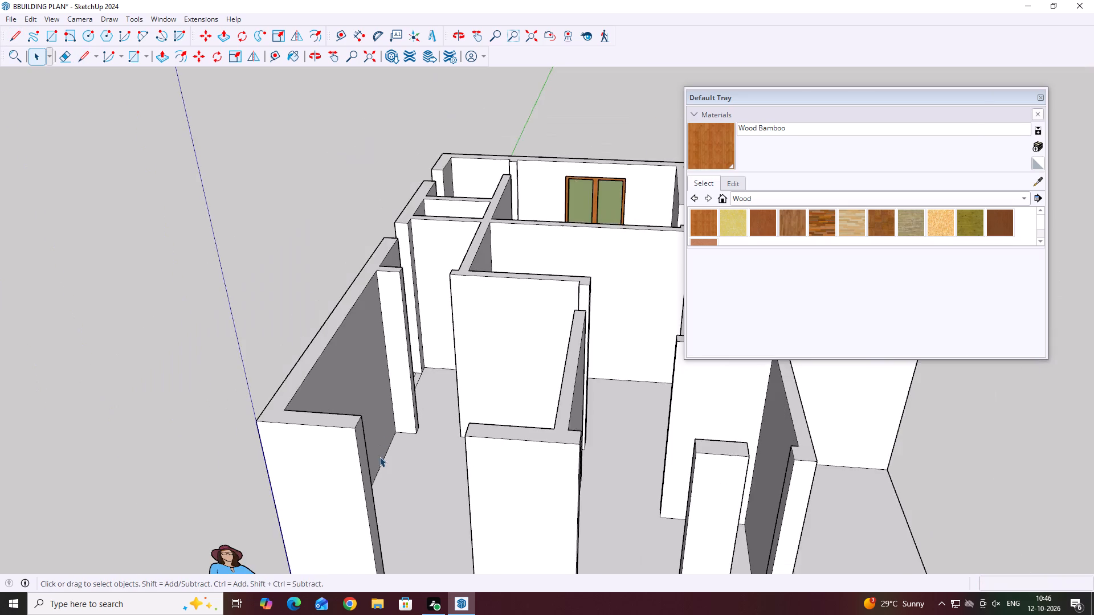
{"action": "scroll", "coordinate": [430, 443], "scroll_direction": "down", "scroll_amount": 6}
{"action": "left_click", "coordinate": [544, 292]}
{"action": "middle_click_drag", "start_coordinate": [587, 324], "coordinate": [619, 290]}
{"action": "key", "text": "m"}
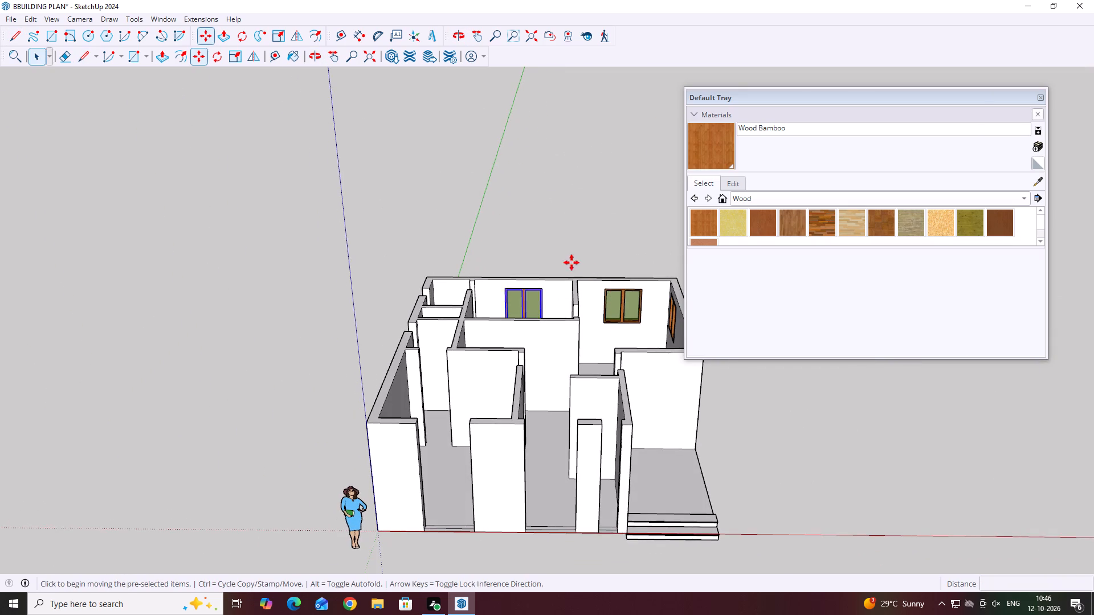
{"action": "scroll", "coordinate": [557, 272], "scroll_direction": "up", "scroll_amount": 4}
{"action": "left_click", "coordinate": [533, 297]}
{"action": "scroll", "coordinate": [478, 375], "scroll_direction": "down", "scroll_amount": 10}
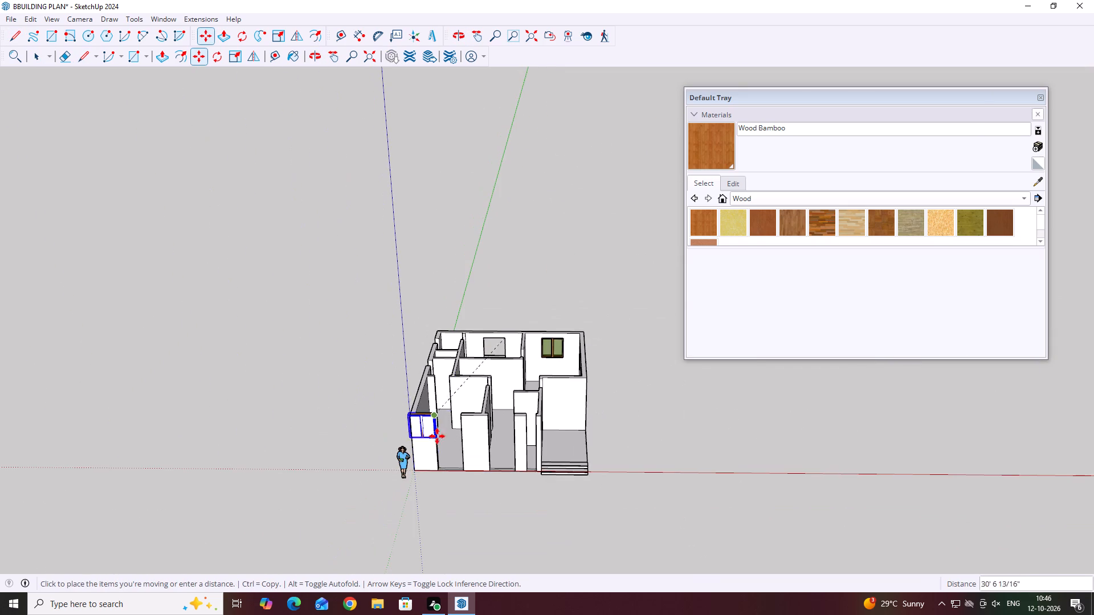
{"action": "scroll", "coordinate": [454, 442], "scroll_direction": "up", "scroll_amount": 6}
{"action": "left_click", "coordinate": [462, 423]}
{"action": "key", "text": "space"}
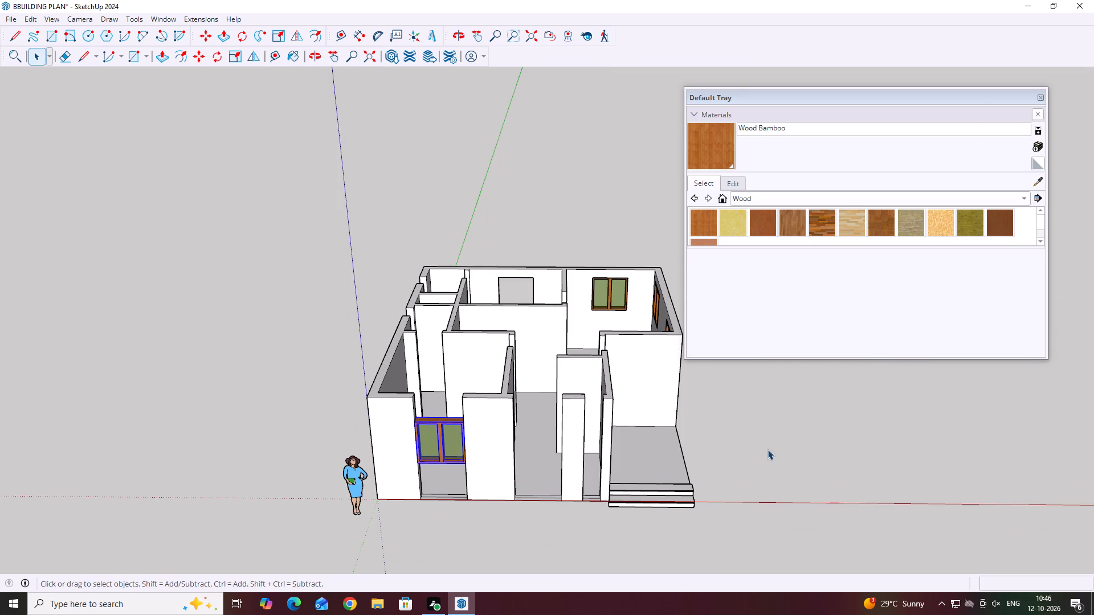
{"action": "left_click", "coordinate": [787, 430]}
Draw a 1' line down the front opening's outer jamb edge and a 9" line across the jamb from its end.
{"action": "middle_click_drag", "start_coordinate": [387, 394], "coordinate": [303, 406]}
{"action": "scroll", "coordinate": [415, 398], "scroll_direction": "up", "scroll_amount": 4}
{"action": "middle_click_drag", "start_coordinate": [360, 404], "coordinate": [310, 412]}
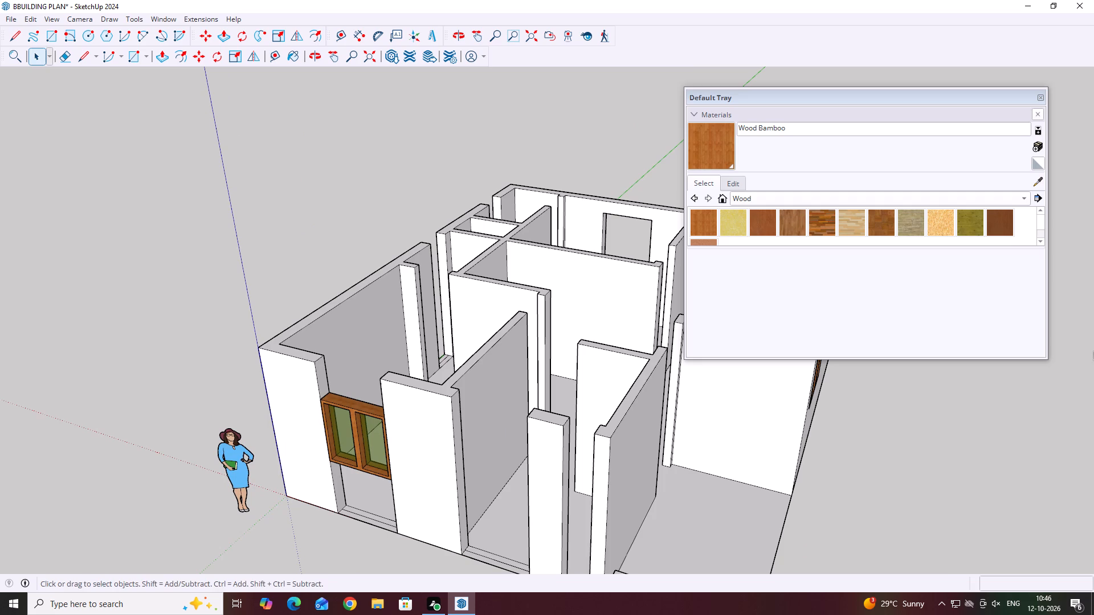
{"action": "key", "text": "l"}
{"action": "scroll", "coordinate": [309, 381], "scroll_direction": "up", "scroll_amount": 12}
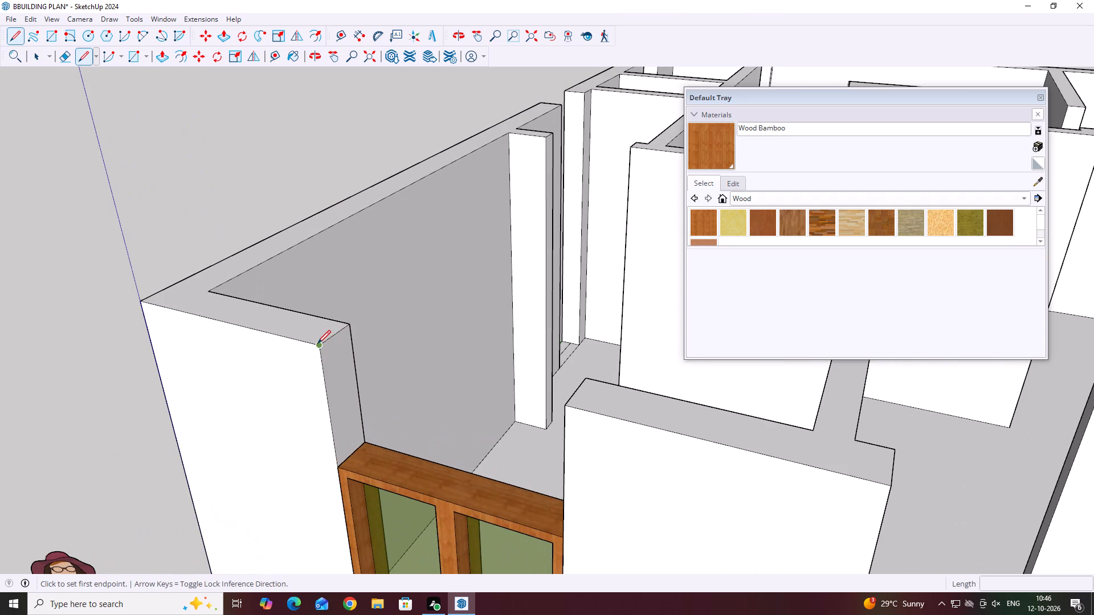
{"action": "left_click", "coordinate": [317, 344]}
{"action": "type", "text": "1'"}
{"action": "key", "text": "Return"}
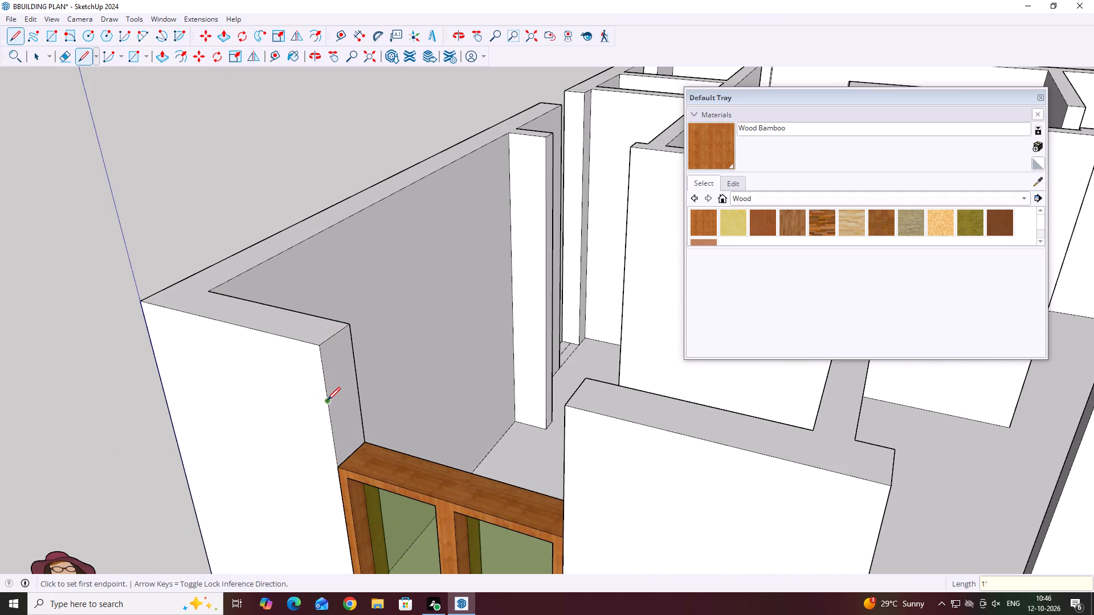
{"action": "left_click", "coordinate": [327, 400]}
{"action": "left_click", "coordinate": [358, 377]}
{"action": "key", "text": "space"}
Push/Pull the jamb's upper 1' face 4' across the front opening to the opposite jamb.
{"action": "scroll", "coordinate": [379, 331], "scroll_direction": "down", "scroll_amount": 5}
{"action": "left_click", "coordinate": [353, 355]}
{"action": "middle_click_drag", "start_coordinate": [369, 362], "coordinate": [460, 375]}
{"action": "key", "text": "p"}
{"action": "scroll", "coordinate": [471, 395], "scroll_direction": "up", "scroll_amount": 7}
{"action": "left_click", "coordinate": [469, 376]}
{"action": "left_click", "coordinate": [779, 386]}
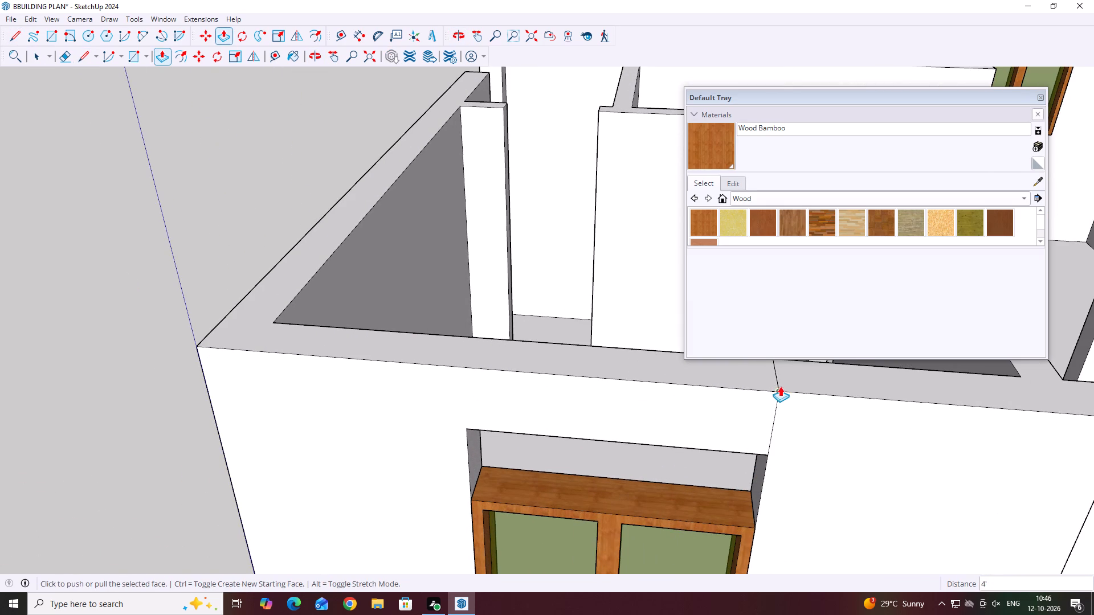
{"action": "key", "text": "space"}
Close the Default Tray.
{"action": "scroll", "coordinate": [269, 301], "scroll_direction": "down", "scroll_amount": 12}
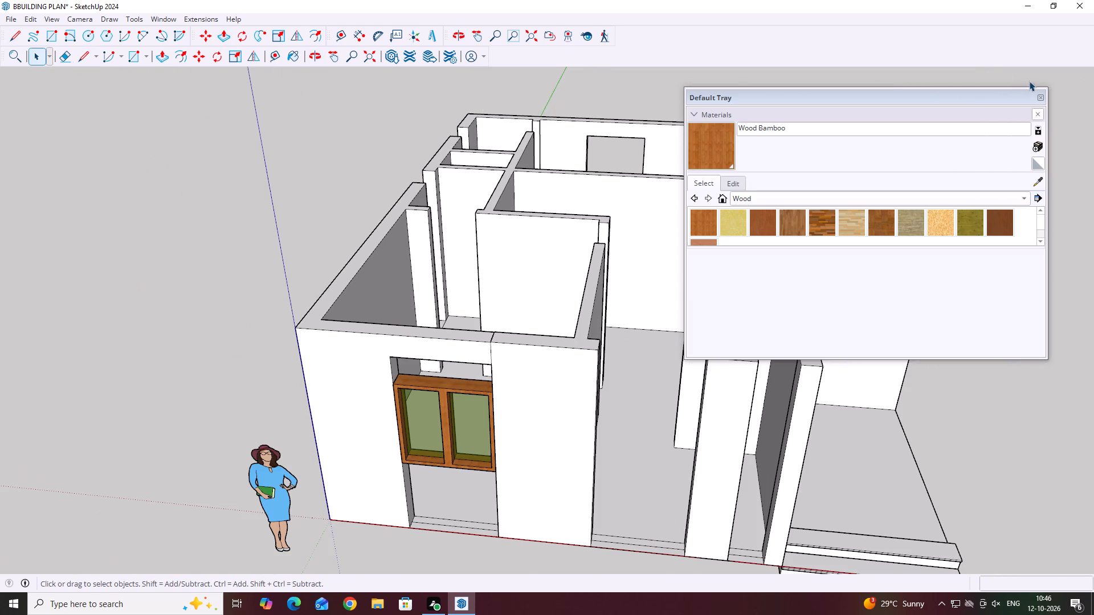
{"action": "left_click", "coordinate": [1040, 98]}
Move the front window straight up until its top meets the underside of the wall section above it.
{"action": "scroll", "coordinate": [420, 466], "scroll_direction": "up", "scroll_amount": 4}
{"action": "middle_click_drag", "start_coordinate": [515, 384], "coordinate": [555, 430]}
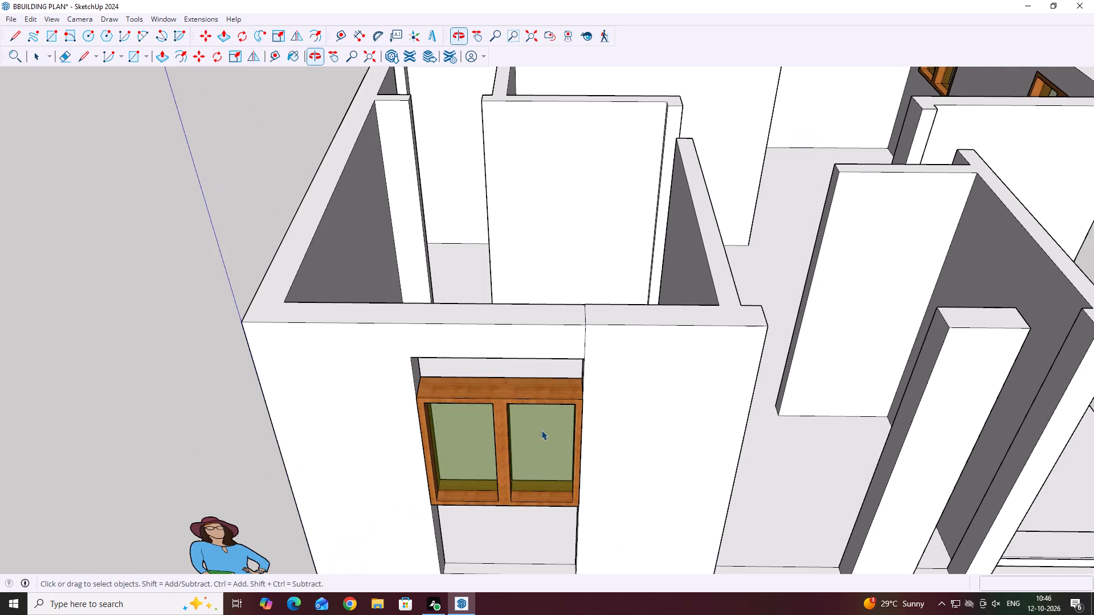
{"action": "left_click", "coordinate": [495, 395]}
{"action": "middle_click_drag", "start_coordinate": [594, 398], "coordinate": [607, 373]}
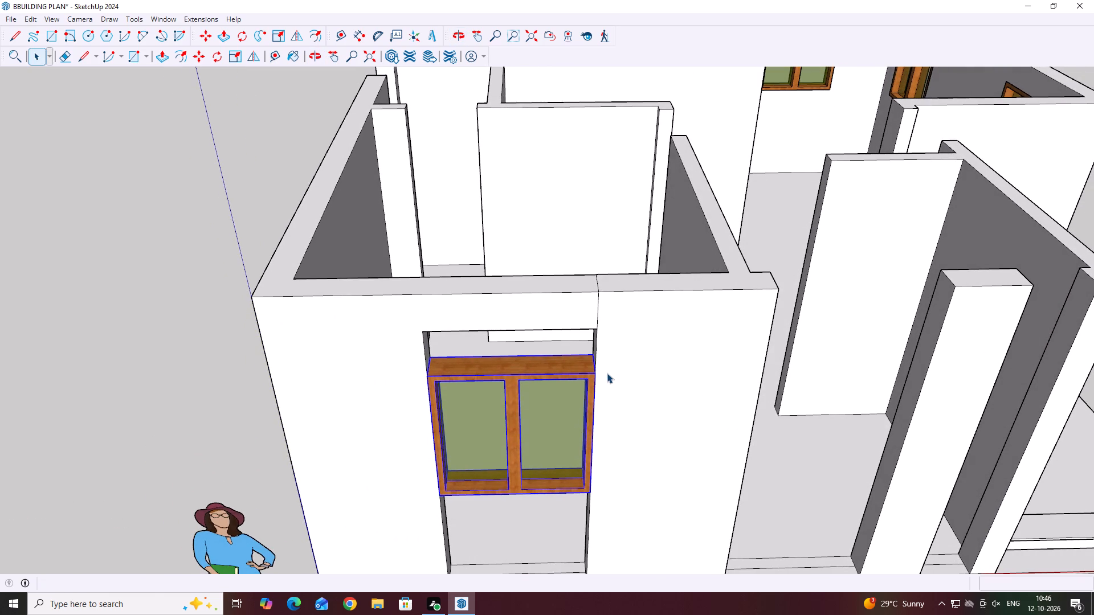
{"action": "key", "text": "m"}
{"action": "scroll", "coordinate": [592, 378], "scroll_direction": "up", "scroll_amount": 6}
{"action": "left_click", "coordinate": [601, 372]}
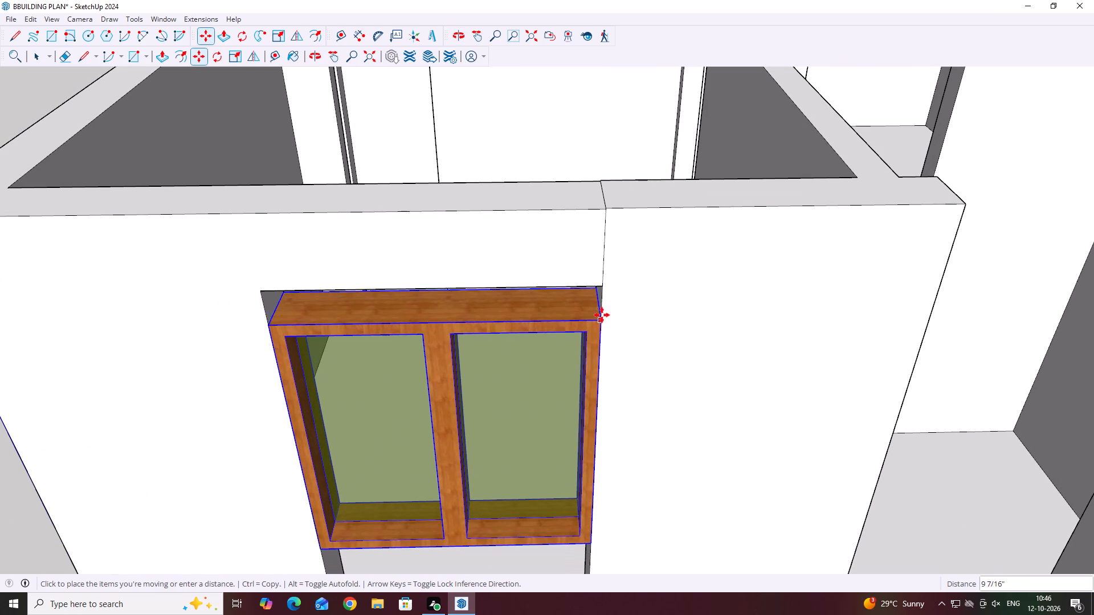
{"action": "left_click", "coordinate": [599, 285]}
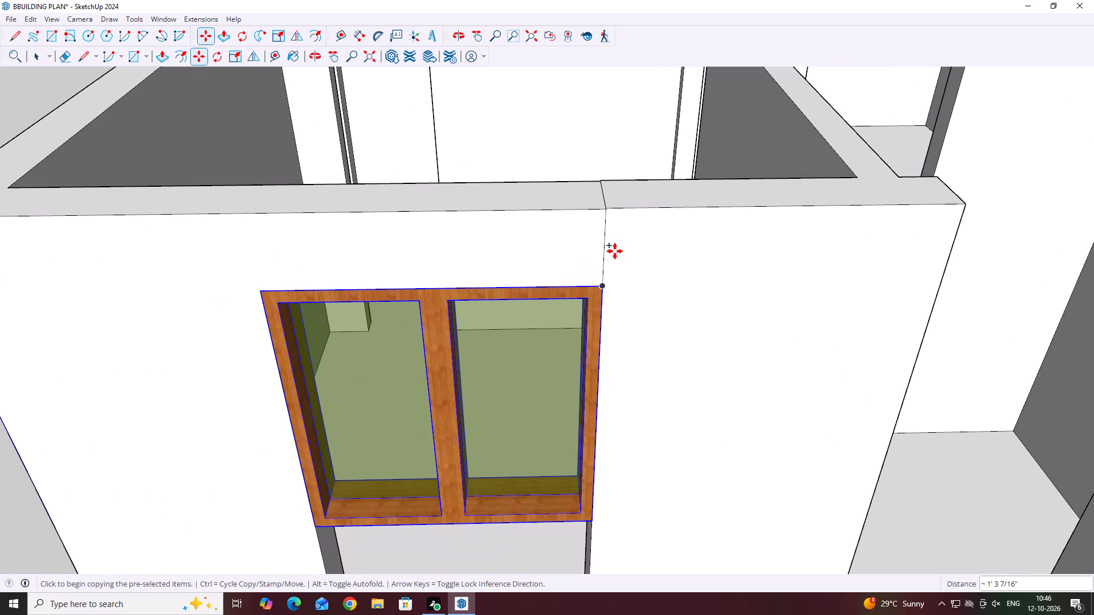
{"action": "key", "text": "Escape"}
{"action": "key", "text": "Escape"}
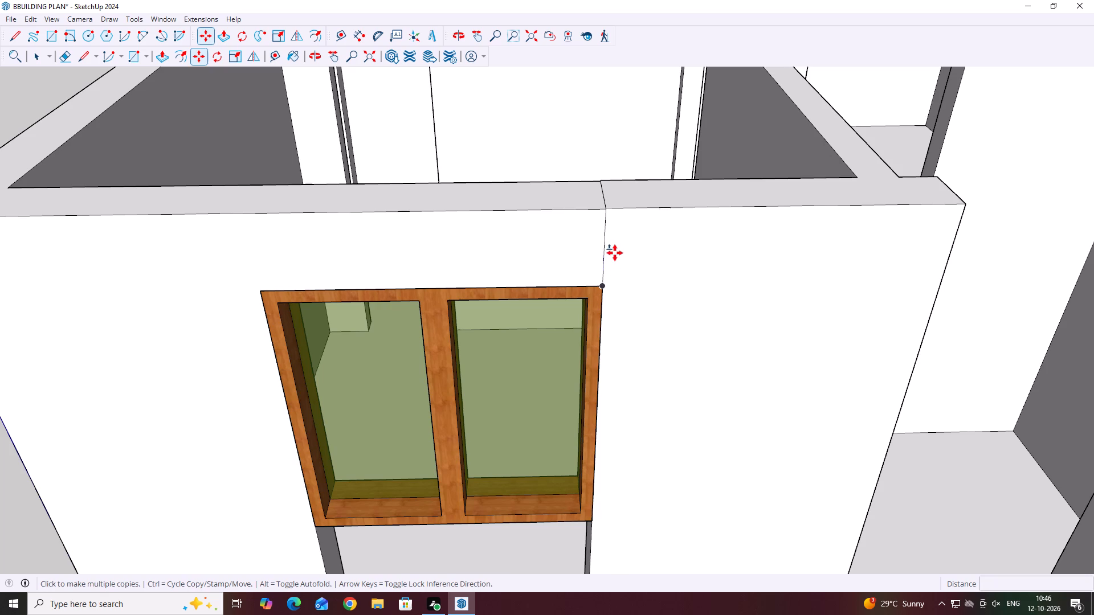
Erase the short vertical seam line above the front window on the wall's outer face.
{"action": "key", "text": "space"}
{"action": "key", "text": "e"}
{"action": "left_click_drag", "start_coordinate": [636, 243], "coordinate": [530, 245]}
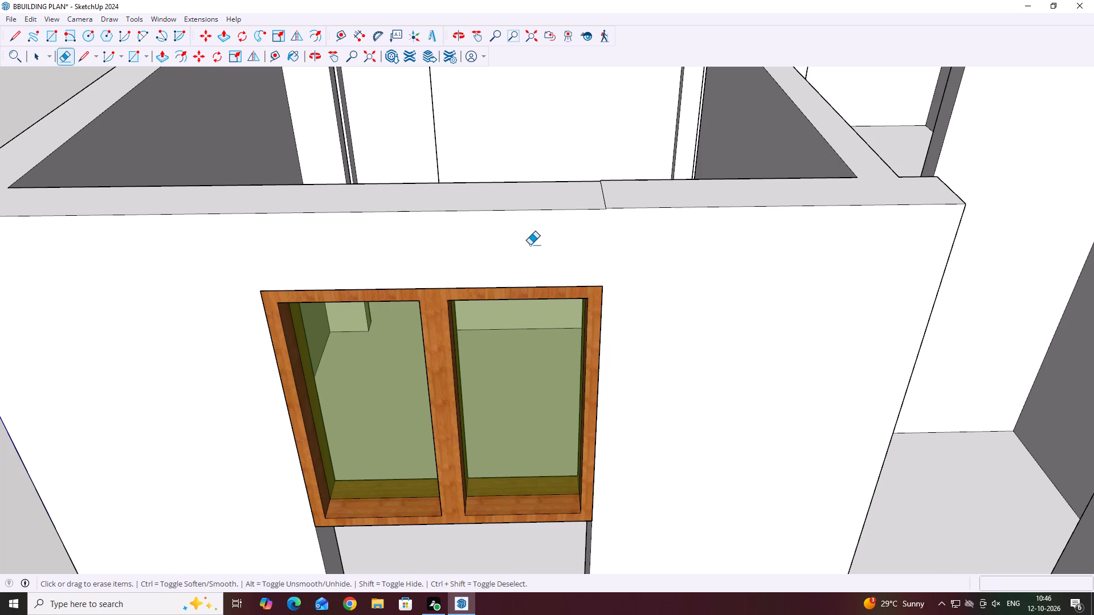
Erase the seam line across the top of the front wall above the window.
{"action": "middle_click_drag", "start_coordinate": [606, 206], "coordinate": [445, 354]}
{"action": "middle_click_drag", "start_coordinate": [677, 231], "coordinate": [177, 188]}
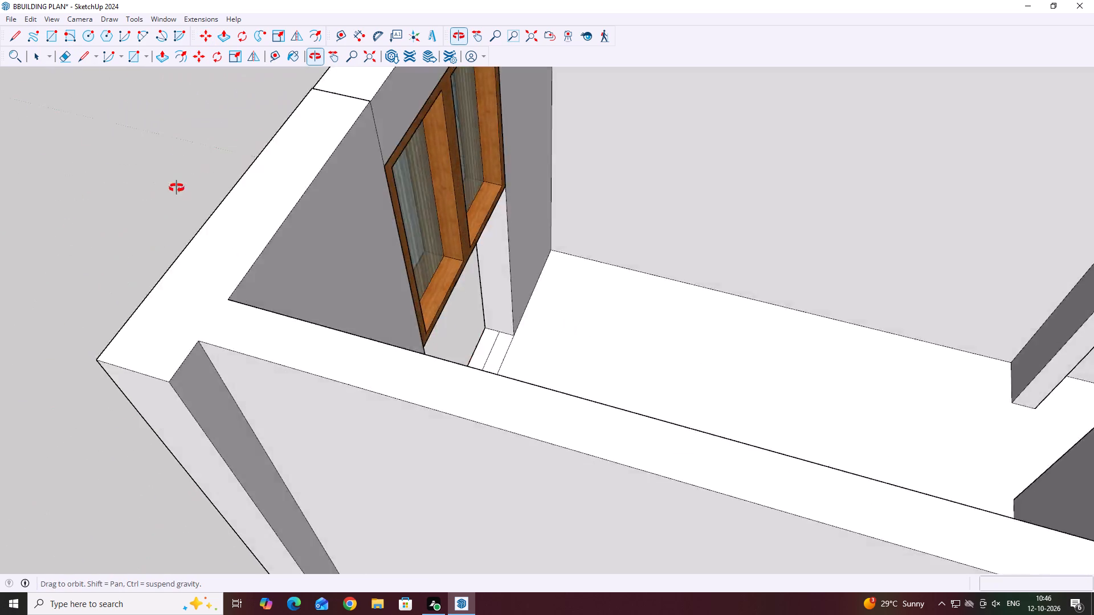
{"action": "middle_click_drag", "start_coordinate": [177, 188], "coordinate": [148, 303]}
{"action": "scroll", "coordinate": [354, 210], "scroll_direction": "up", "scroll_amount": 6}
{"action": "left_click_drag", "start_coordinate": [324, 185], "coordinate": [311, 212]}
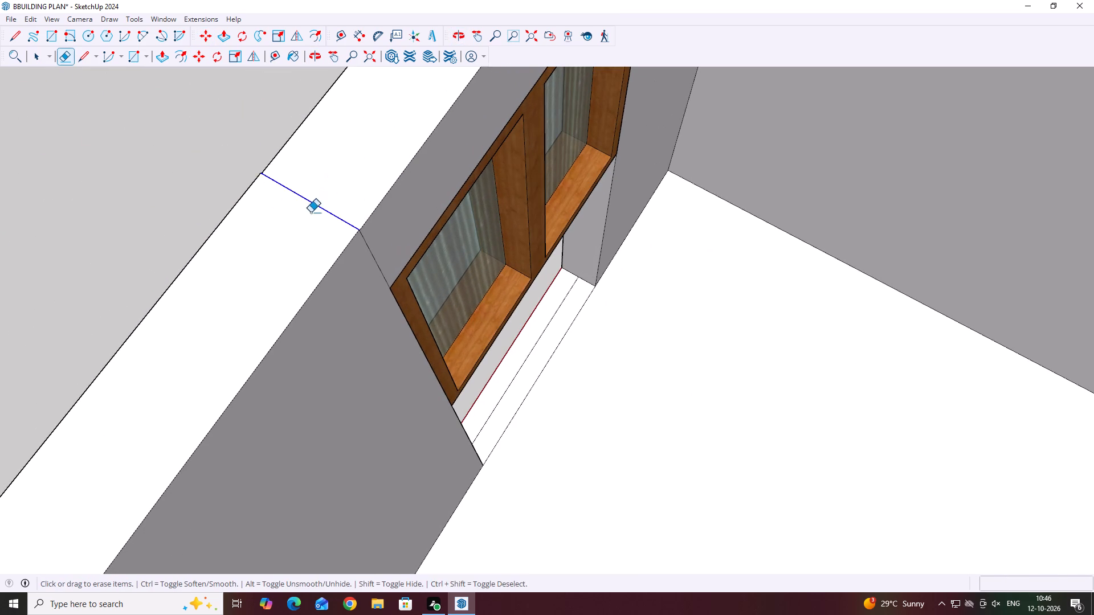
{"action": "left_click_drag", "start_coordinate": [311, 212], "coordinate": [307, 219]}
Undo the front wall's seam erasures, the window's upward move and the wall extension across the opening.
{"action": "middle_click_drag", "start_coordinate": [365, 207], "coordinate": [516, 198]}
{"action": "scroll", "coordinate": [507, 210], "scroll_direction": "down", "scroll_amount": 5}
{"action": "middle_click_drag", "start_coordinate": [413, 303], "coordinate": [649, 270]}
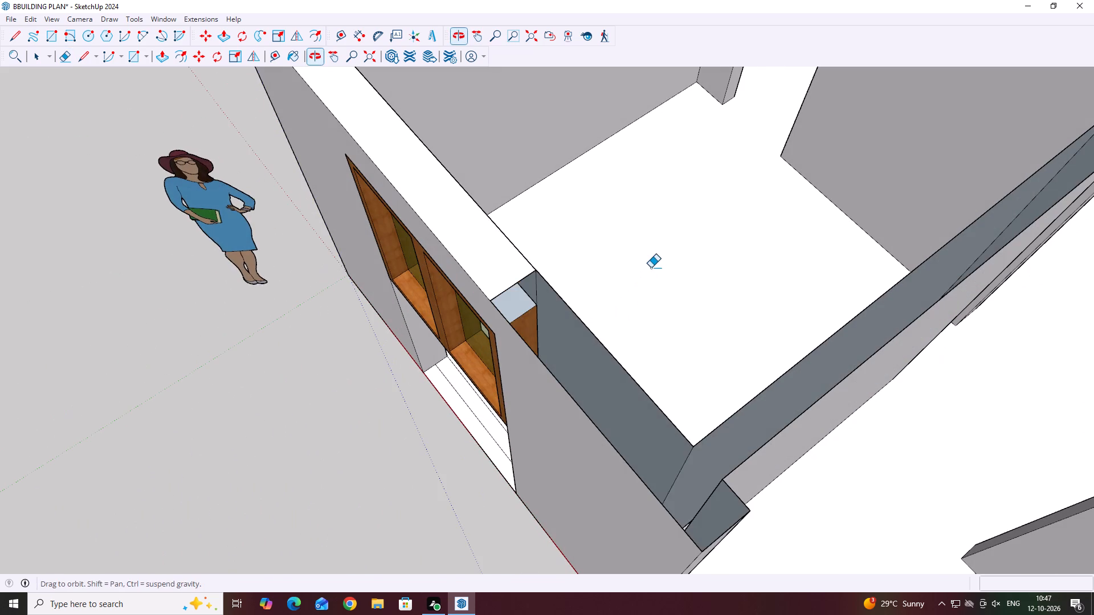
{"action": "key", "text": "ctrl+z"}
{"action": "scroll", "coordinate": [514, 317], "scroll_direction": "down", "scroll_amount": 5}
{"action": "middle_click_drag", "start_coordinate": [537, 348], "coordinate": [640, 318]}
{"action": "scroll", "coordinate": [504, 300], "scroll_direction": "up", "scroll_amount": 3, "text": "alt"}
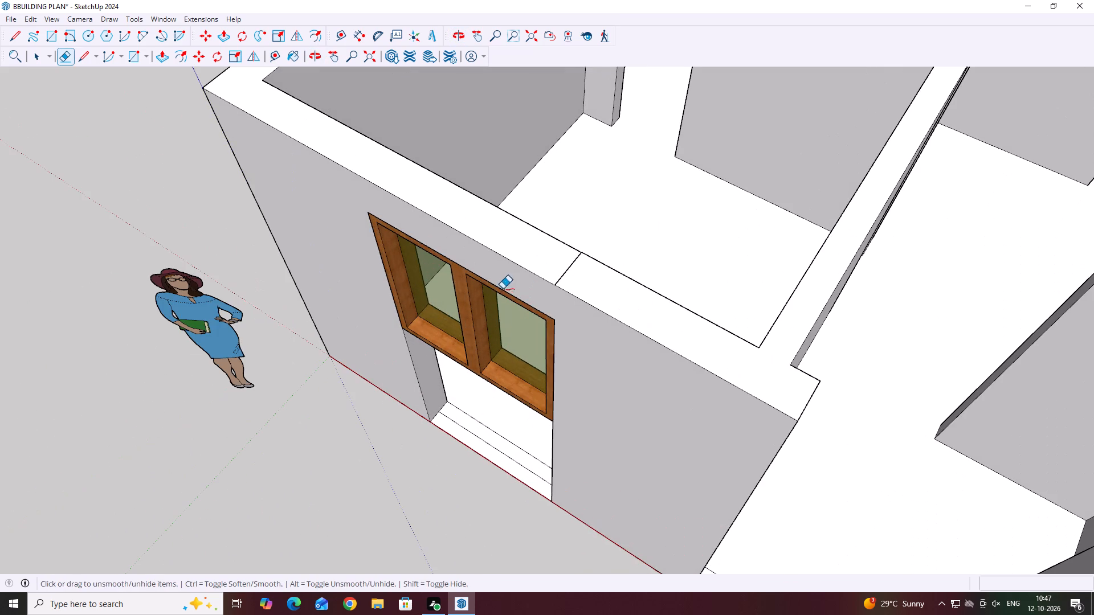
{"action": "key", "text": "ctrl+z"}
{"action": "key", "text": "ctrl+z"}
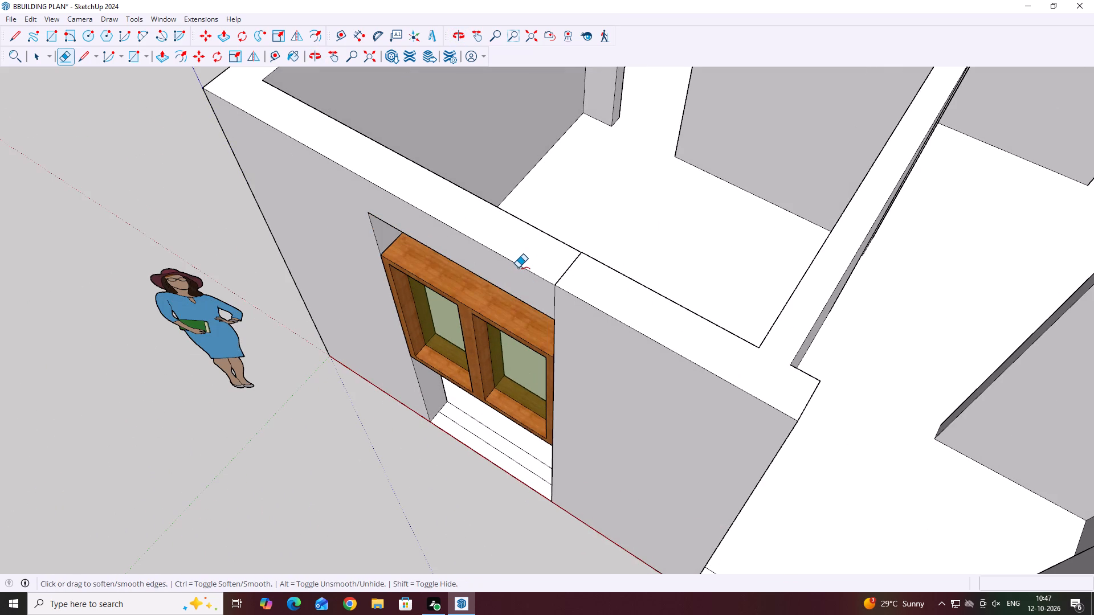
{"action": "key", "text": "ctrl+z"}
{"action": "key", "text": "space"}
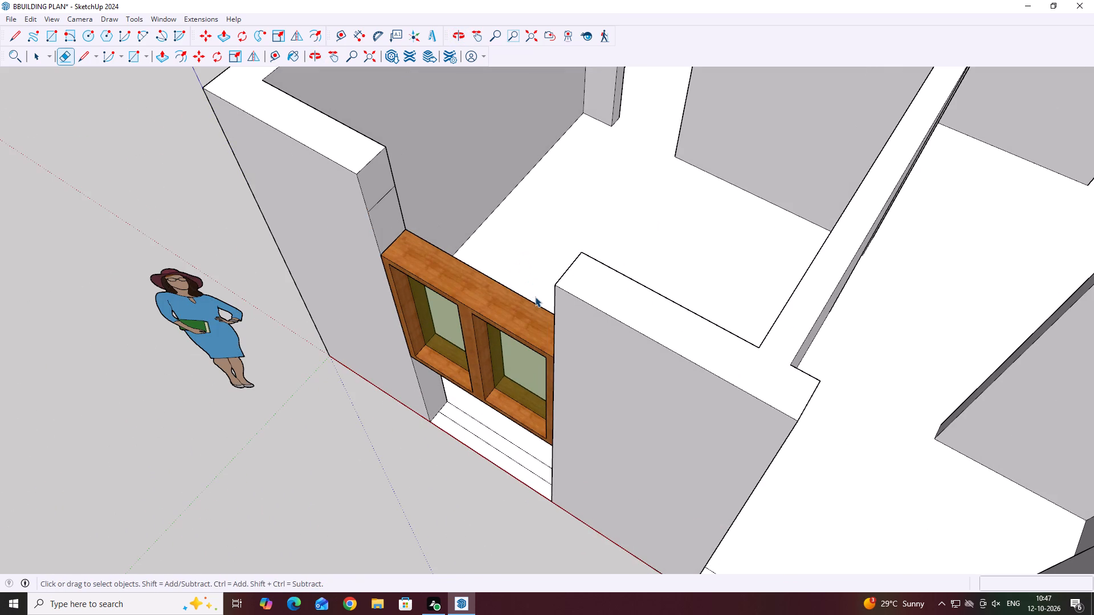
Extend the end face of the wall section above the front window across the opening towards the opposite wall with Push/Pull.
{"action": "left_click", "coordinate": [374, 170]}
{"action": "middle_click_drag", "start_coordinate": [395, 196], "coordinate": [490, 286]}
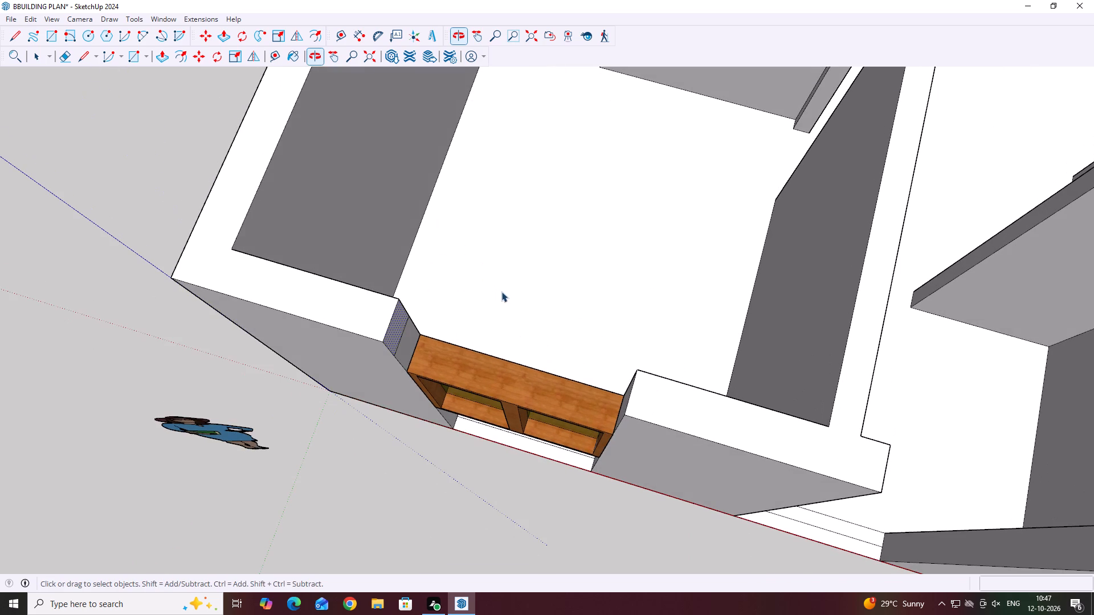
{"action": "scroll", "coordinate": [408, 317], "scroll_direction": "up", "scroll_amount": 1}
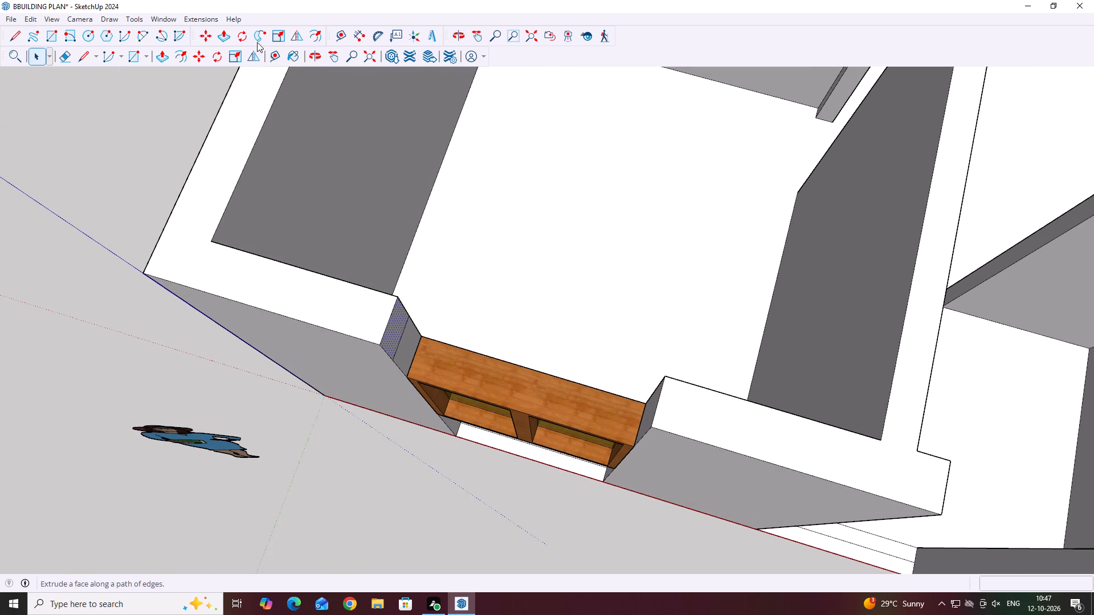
{"action": "left_click", "coordinate": [162, 57]}
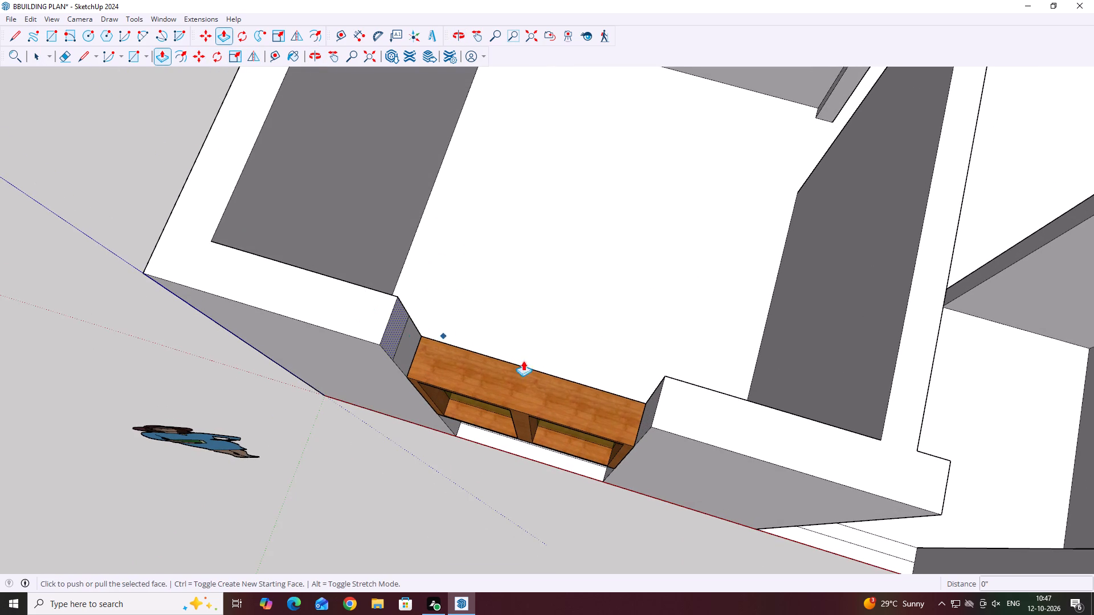
{"action": "middle_click_drag", "start_coordinate": [464, 356], "coordinate": [303, 302]}
{"action": "scroll", "coordinate": [372, 200], "scroll_direction": "up", "scroll_amount": 3}
{"action": "left_click", "coordinate": [366, 179]}
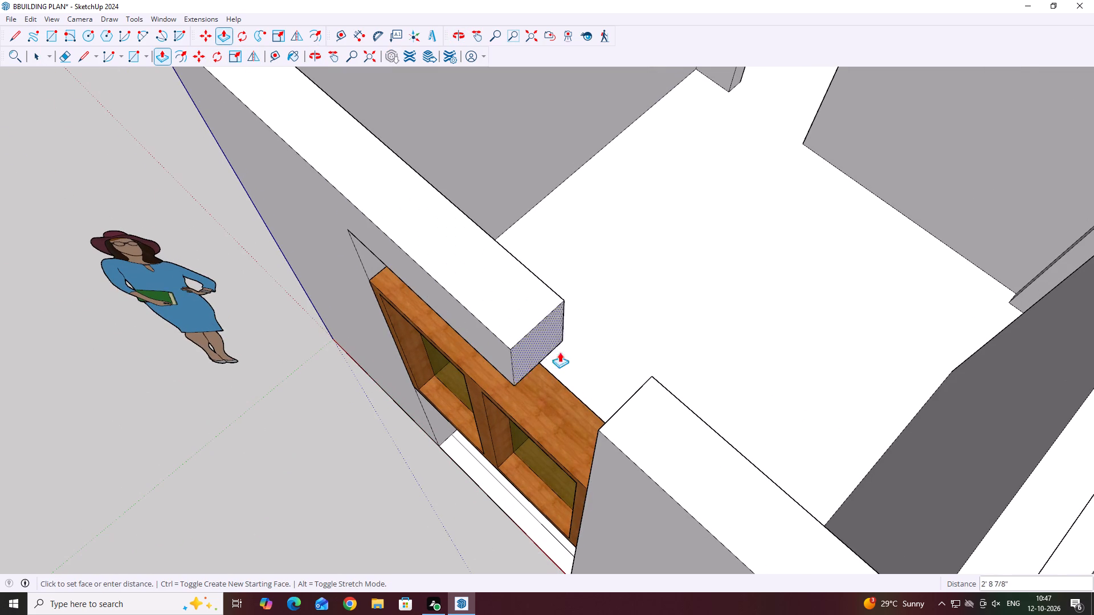
{"action": "left_click", "coordinate": [595, 431]}
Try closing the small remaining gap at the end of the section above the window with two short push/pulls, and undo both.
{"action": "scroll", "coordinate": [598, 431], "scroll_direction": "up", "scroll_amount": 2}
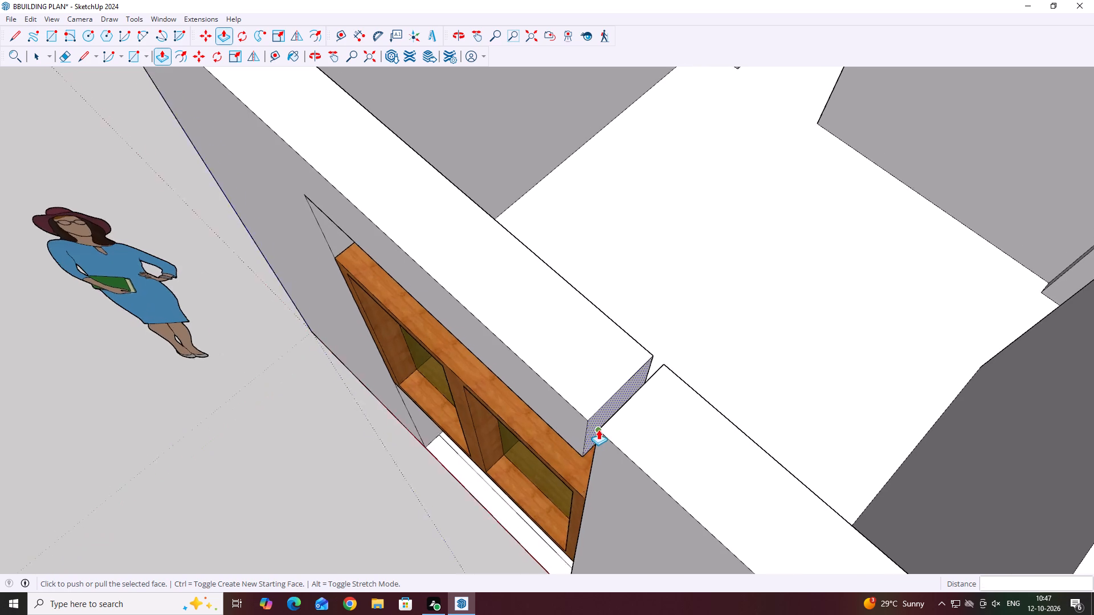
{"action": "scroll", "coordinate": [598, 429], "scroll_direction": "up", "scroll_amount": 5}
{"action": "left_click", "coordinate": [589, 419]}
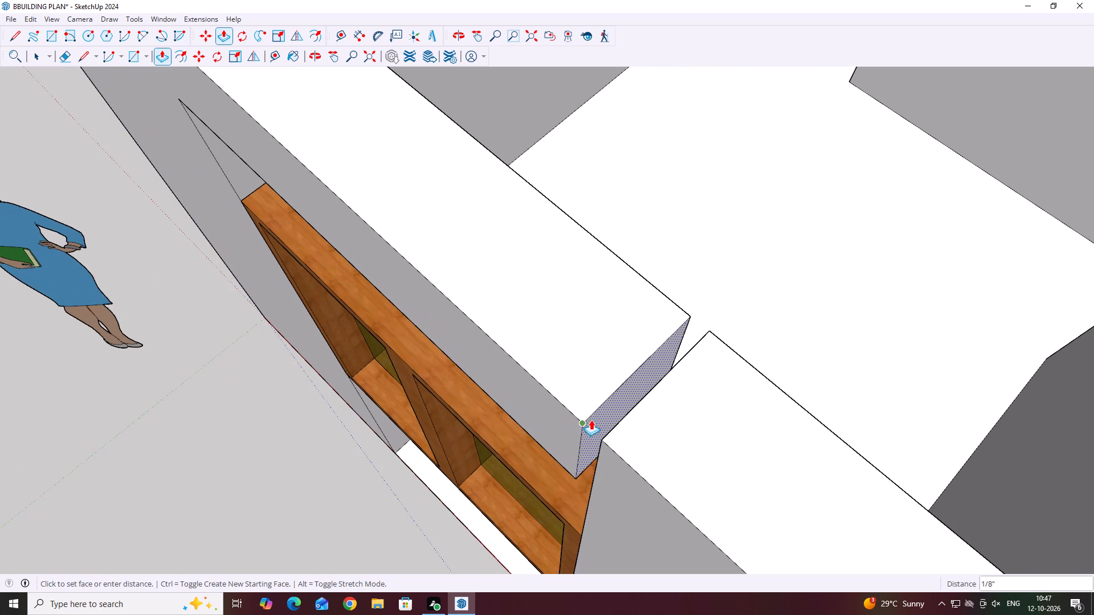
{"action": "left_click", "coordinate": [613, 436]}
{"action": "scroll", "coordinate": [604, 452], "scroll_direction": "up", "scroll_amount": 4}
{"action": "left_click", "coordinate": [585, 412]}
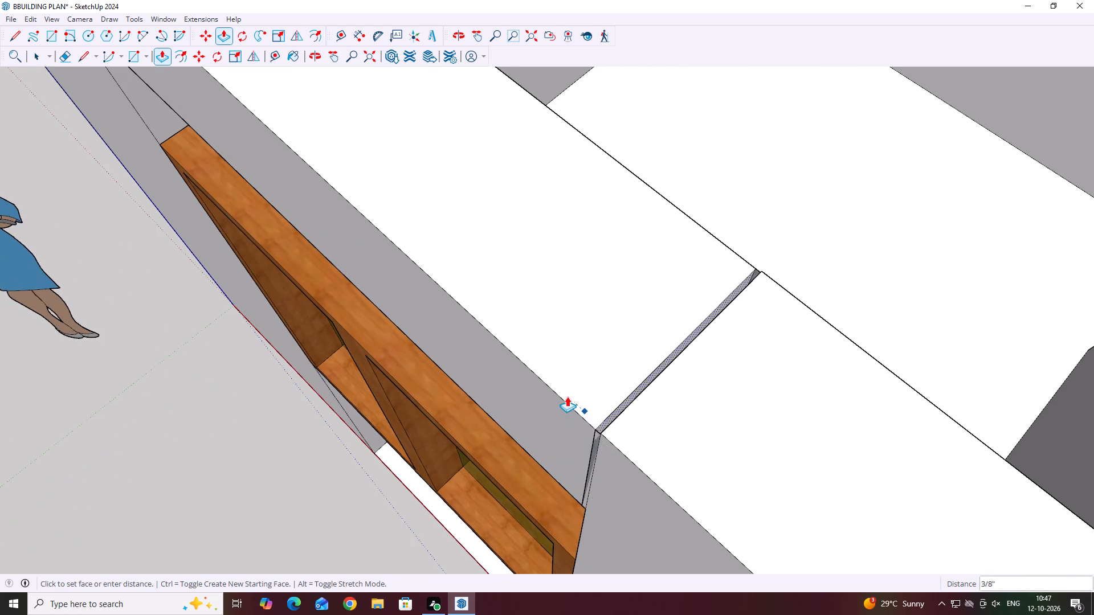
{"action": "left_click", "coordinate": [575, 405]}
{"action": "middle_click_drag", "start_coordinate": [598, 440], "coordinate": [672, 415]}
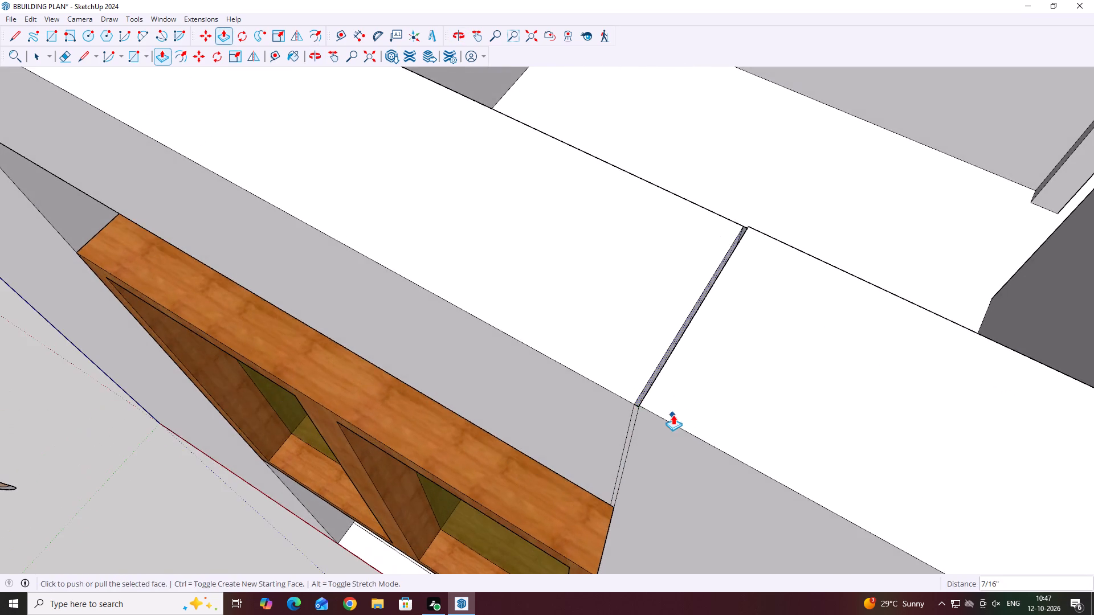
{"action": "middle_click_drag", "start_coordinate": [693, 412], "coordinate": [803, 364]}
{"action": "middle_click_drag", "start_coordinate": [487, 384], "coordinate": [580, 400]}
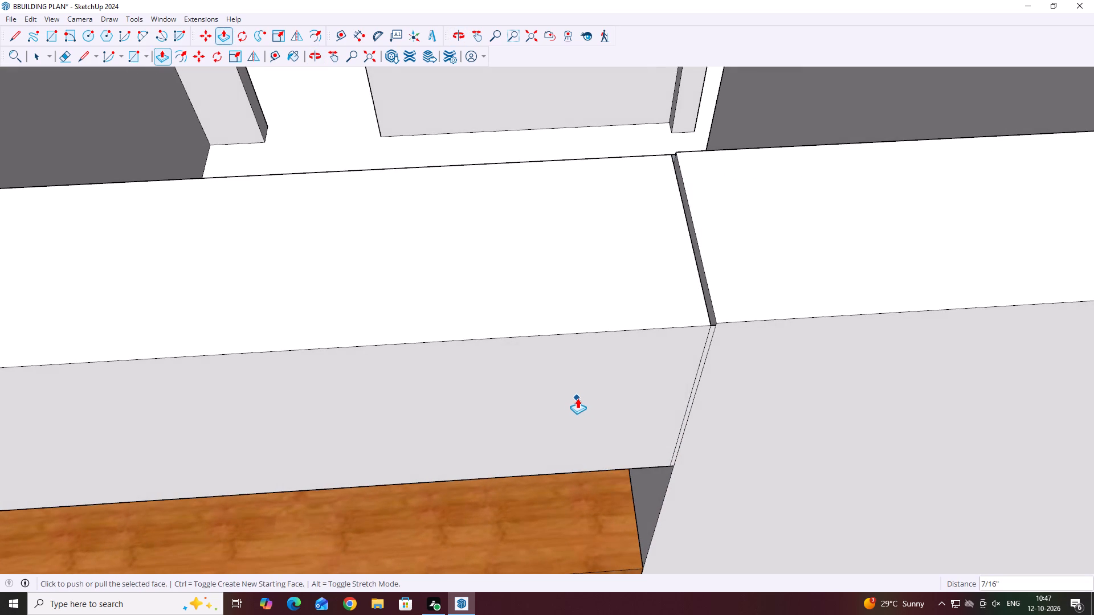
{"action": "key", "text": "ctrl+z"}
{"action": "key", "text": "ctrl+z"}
Push/pull the end face above the window 1 5/16" so it meets the adjoining front wall.
{"action": "middle_click_drag", "start_coordinate": [639, 421], "coordinate": [258, 403]}
{"action": "scroll", "coordinate": [574, 325], "scroll_direction": "up", "scroll_amount": 3}
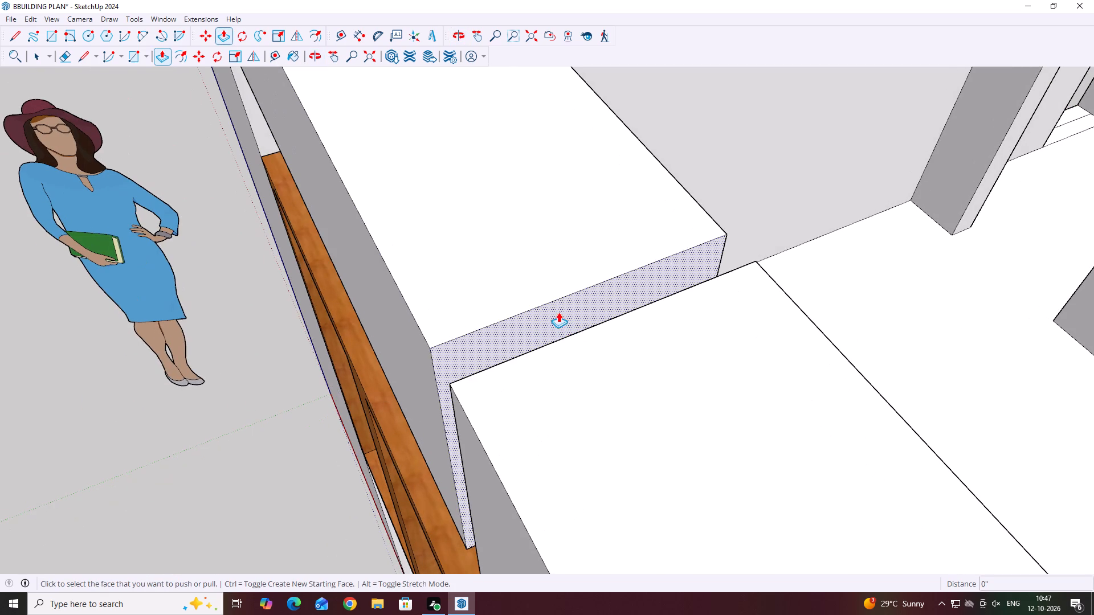
{"action": "left_click", "coordinate": [552, 305]}
{"action": "left_click", "coordinate": [565, 341]}
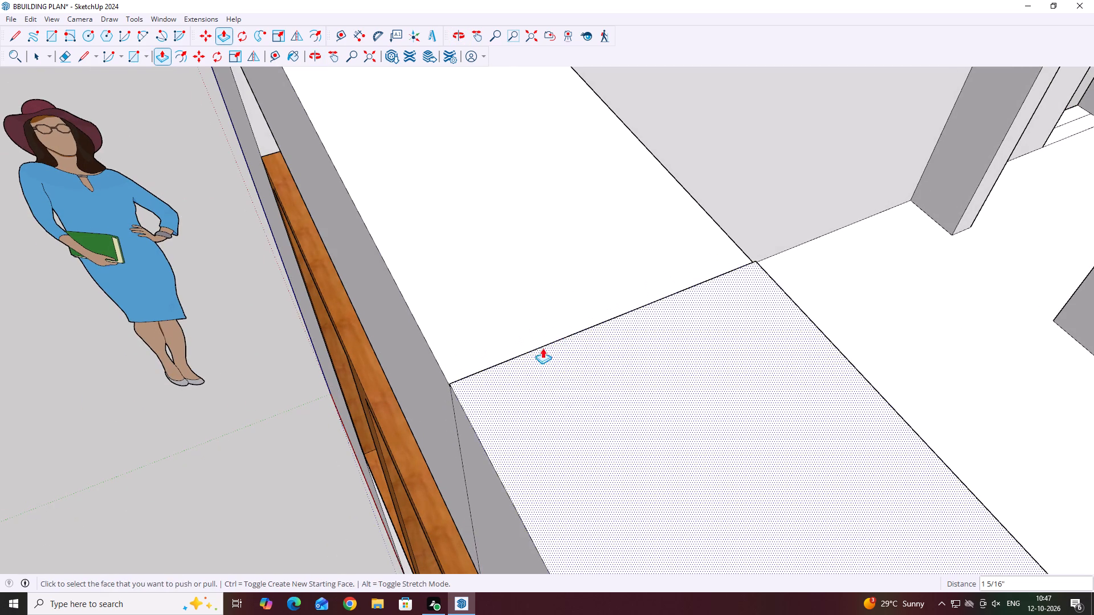
{"action": "middle_click_drag", "start_coordinate": [414, 352], "coordinate": [524, 320]}
{"action": "key", "text": "space"}
Examine the joint between the section above the window and the adjoining front wall from outside and above.
{"action": "scroll", "coordinate": [398, 334], "scroll_direction": "down", "scroll_amount": 5}
{"action": "middle_click_drag", "start_coordinate": [514, 376], "coordinate": [750, 274]}
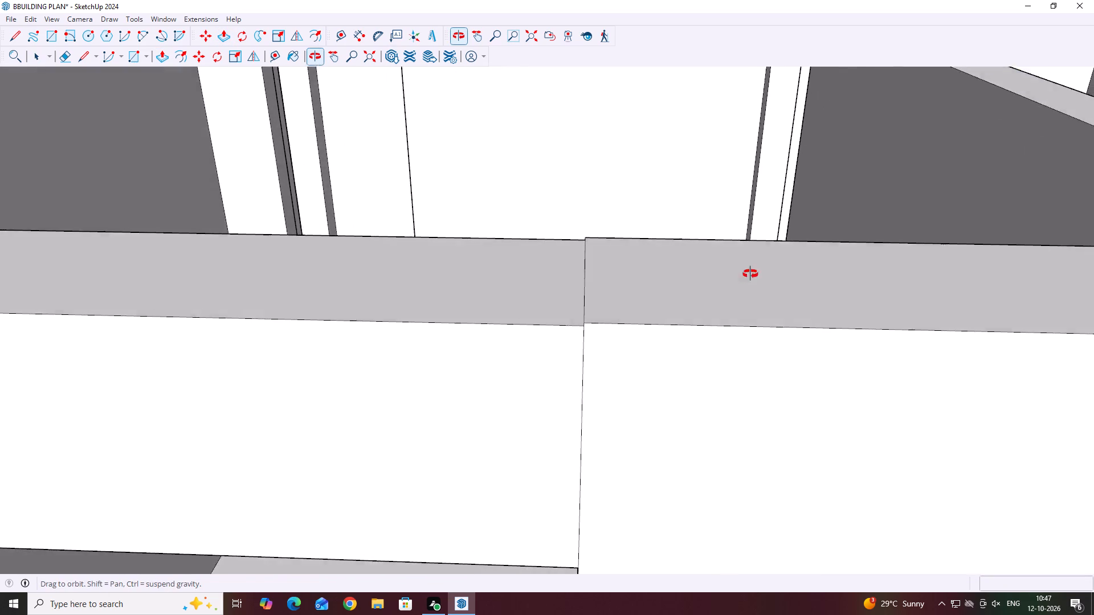
{"action": "middle_click_drag", "start_coordinate": [750, 274], "coordinate": [754, 261]}
{"action": "middle_click_drag", "start_coordinate": [504, 395], "coordinate": [623, 257]}
{"action": "scroll", "coordinate": [632, 251], "scroll_direction": "down", "scroll_amount": 10}
{"action": "middle_click_drag", "start_coordinate": [673, 252], "coordinate": [665, 260]}
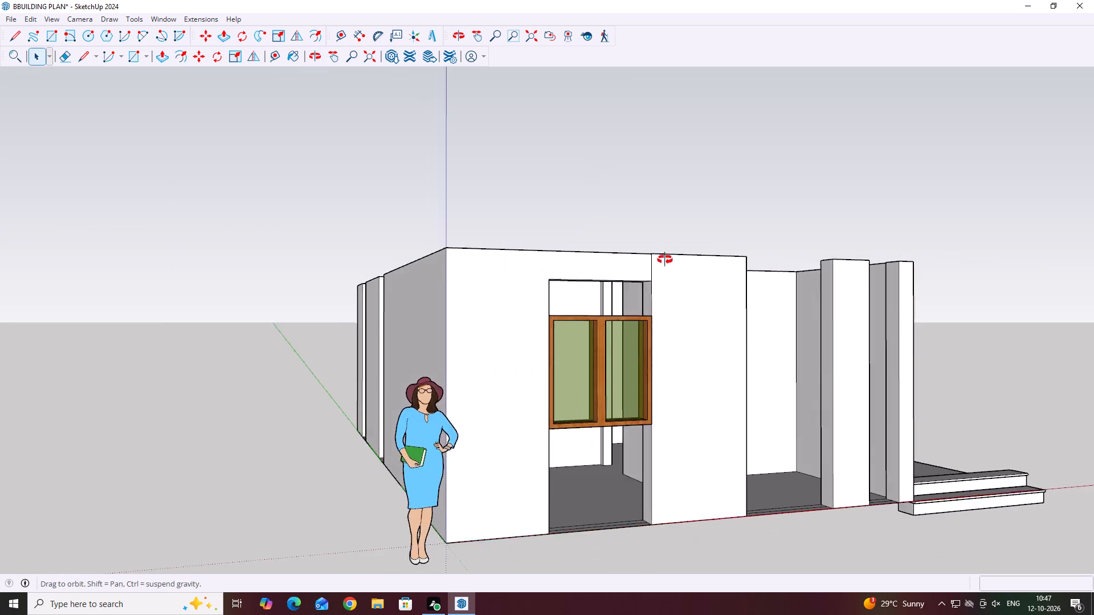
{"action": "middle_click_drag", "start_coordinate": [665, 260], "coordinate": [602, 337]}
{"action": "middle_click_drag", "start_coordinate": [631, 327], "coordinate": [630, 383]}
{"action": "scroll", "coordinate": [593, 437], "scroll_direction": "up", "scroll_amount": 2}
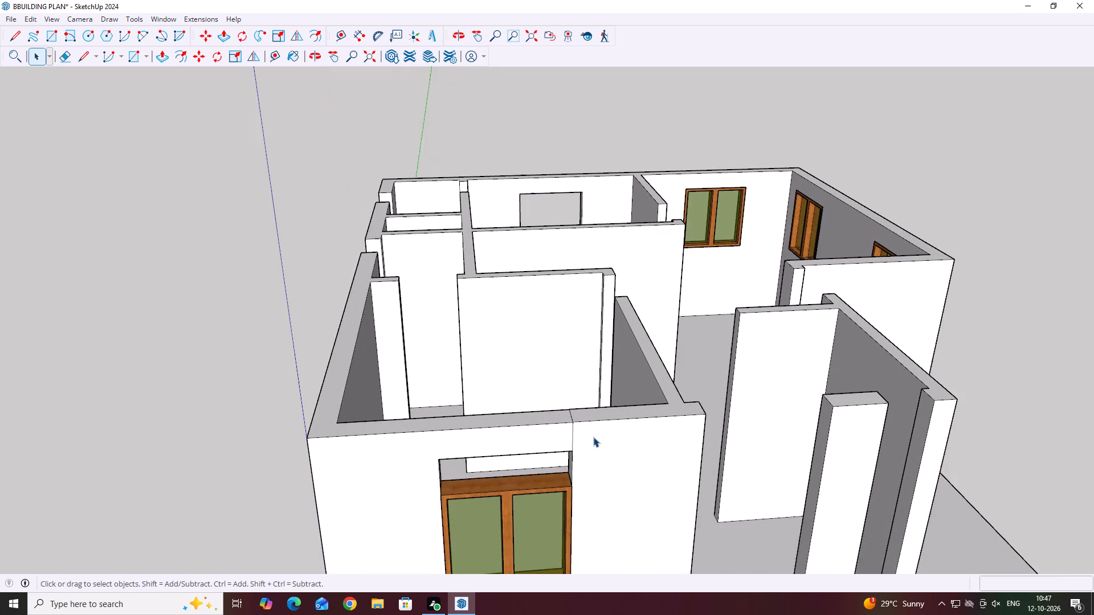
{"action": "scroll", "coordinate": [593, 437], "scroll_direction": "up", "scroll_amount": 1}
{"action": "middle_click_drag", "start_coordinate": [628, 384], "coordinate": [638, 460]}
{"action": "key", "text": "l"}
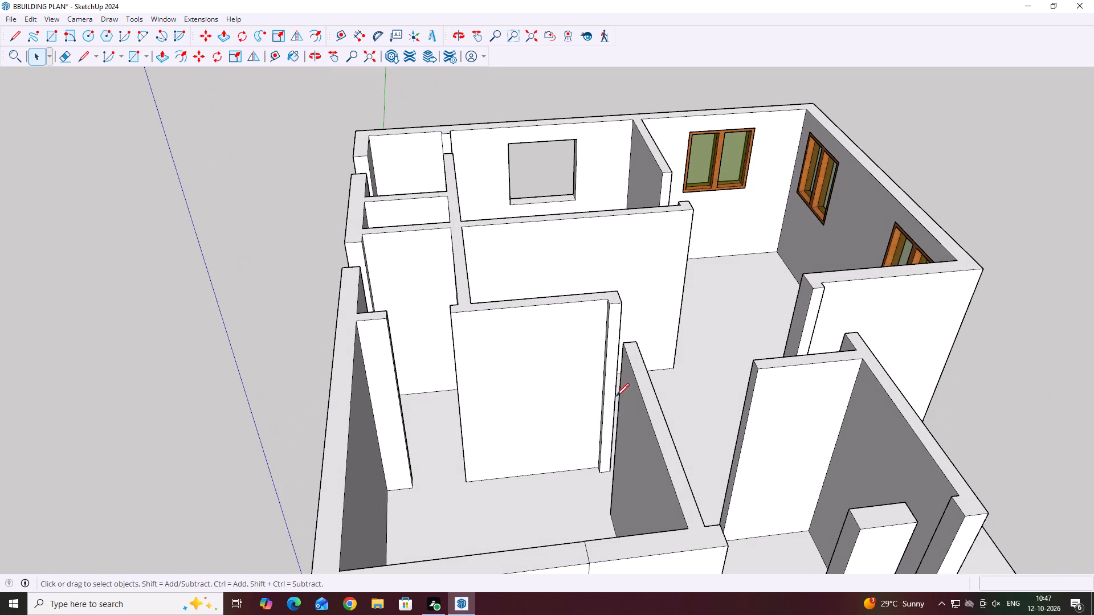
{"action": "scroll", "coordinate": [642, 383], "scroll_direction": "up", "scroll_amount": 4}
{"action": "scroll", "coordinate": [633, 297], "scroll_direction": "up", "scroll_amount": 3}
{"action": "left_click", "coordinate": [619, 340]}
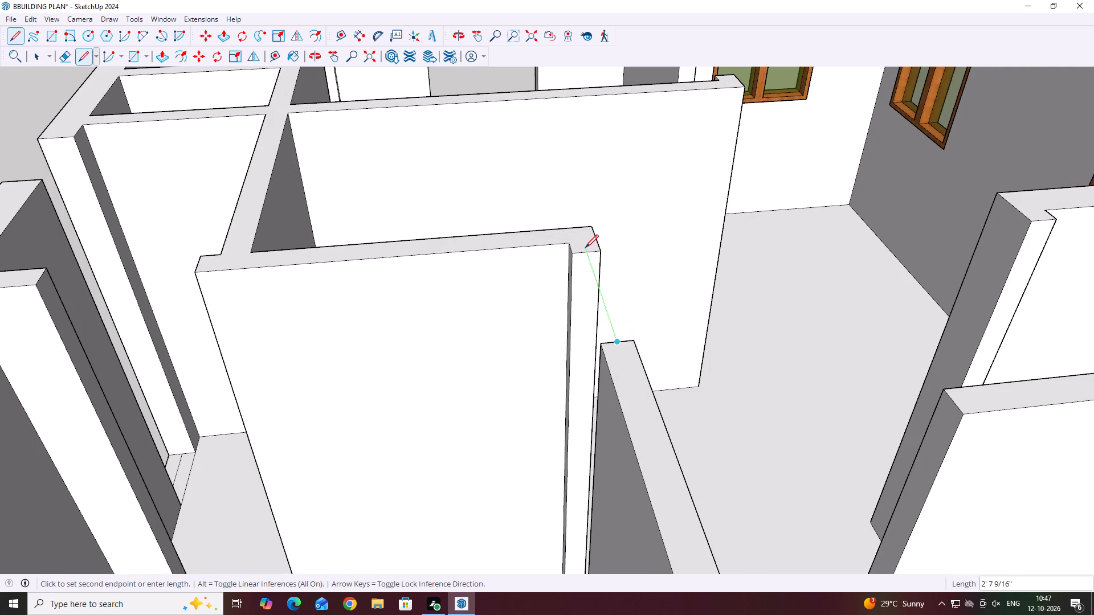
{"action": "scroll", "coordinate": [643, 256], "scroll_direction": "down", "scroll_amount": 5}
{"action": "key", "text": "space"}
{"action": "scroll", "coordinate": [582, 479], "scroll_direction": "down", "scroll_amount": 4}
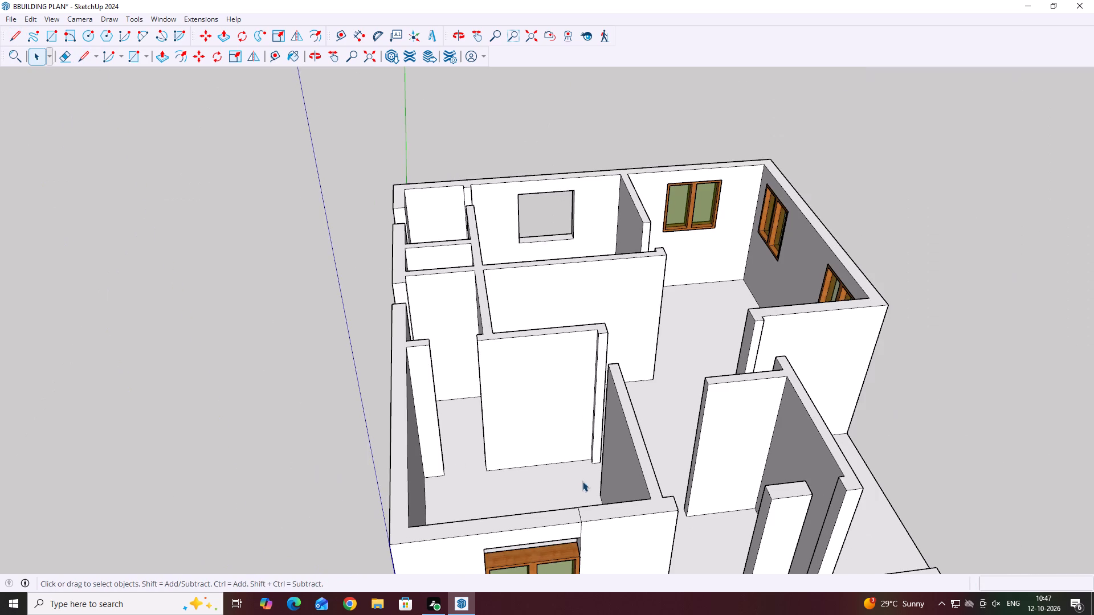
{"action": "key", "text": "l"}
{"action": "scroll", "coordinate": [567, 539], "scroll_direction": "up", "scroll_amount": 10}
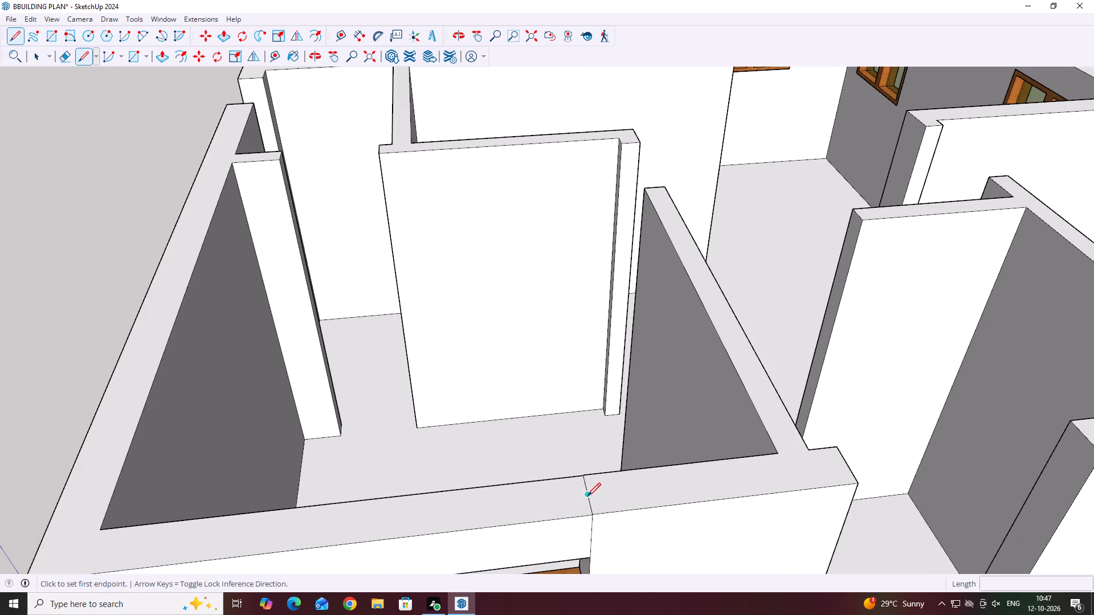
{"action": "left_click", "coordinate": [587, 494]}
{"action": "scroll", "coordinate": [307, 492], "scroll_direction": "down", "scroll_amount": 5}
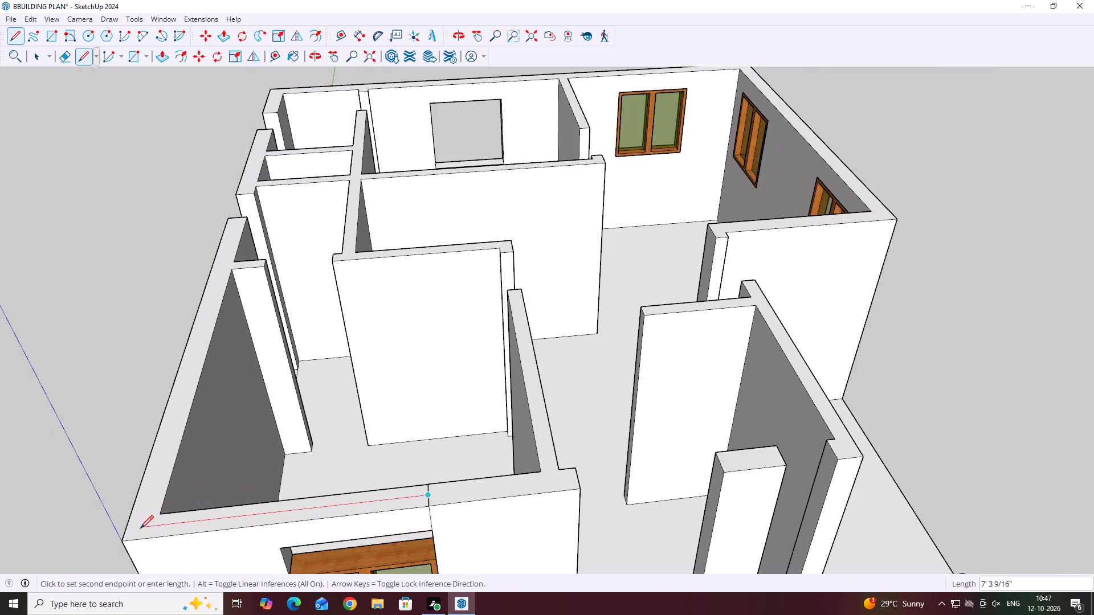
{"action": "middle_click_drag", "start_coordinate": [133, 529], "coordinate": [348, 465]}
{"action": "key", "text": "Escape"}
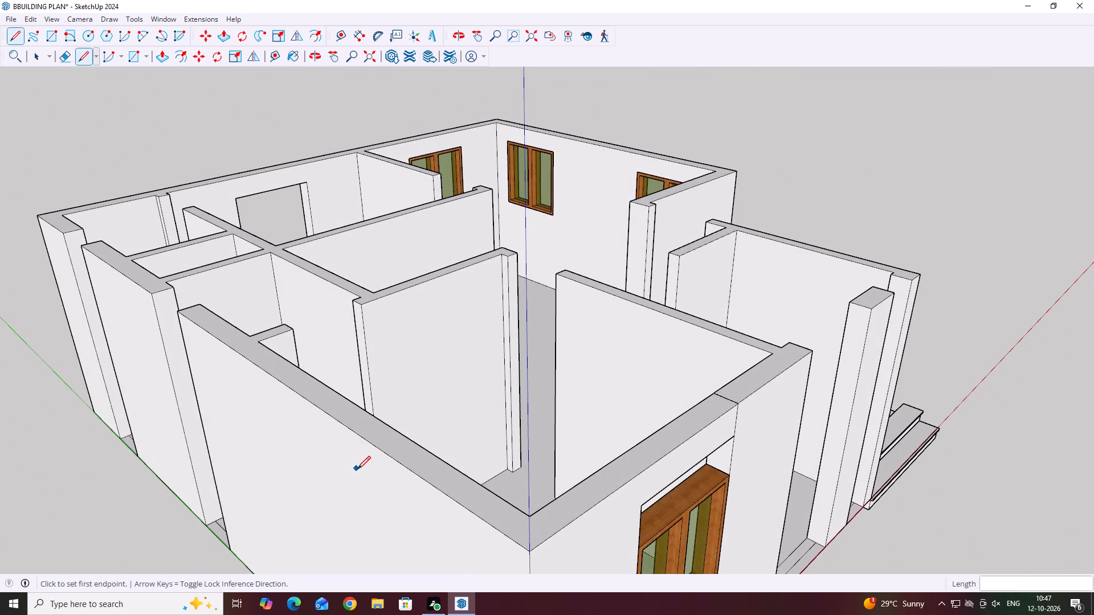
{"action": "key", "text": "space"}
Raise the slightly lower top face of the side and front walls by 1/8" to level it with the adjoining front wall top.
{"action": "scroll", "coordinate": [358, 470], "scroll_direction": "down", "scroll_amount": 1}
{"action": "middle_click_drag", "start_coordinate": [760, 576], "coordinate": [603, 503]}
{"action": "scroll", "coordinate": [680, 412], "scroll_direction": "up", "scroll_amount": 2}
{"action": "middle_click_drag", "start_coordinate": [714, 418], "coordinate": [607, 387]}
{"action": "middle_click_drag", "start_coordinate": [734, 451], "coordinate": [573, 403]}
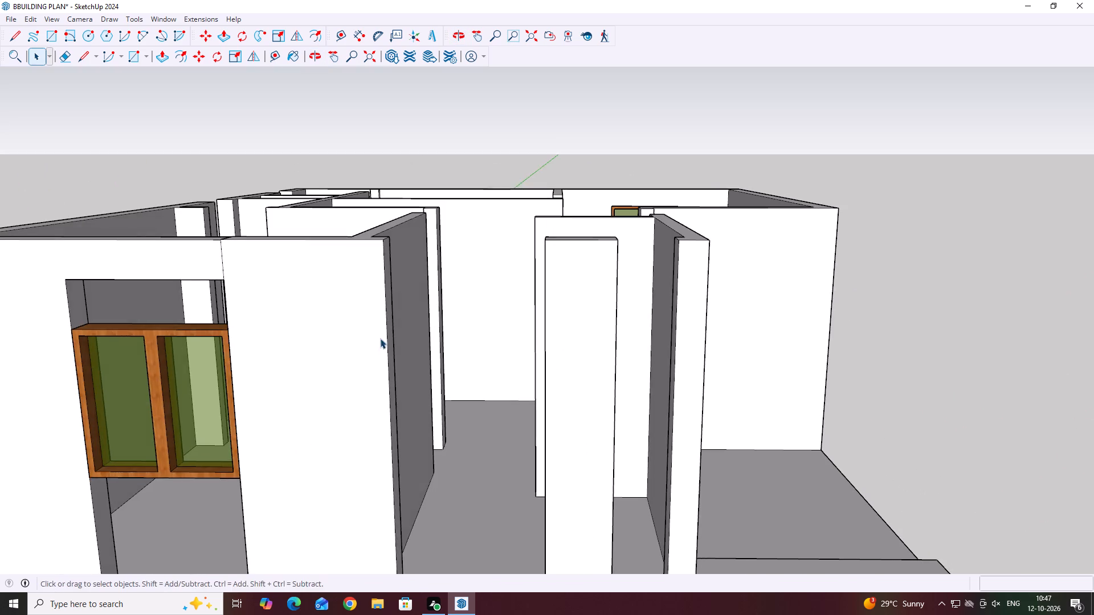
{"action": "middle_click_drag", "start_coordinate": [320, 316], "coordinate": [500, 329]}
{"action": "scroll", "coordinate": [496, 326], "scroll_direction": "up", "scroll_amount": 3}
{"action": "middle_click_drag", "start_coordinate": [525, 299], "coordinate": [528, 377]}
{"action": "left_click", "coordinate": [519, 372]}
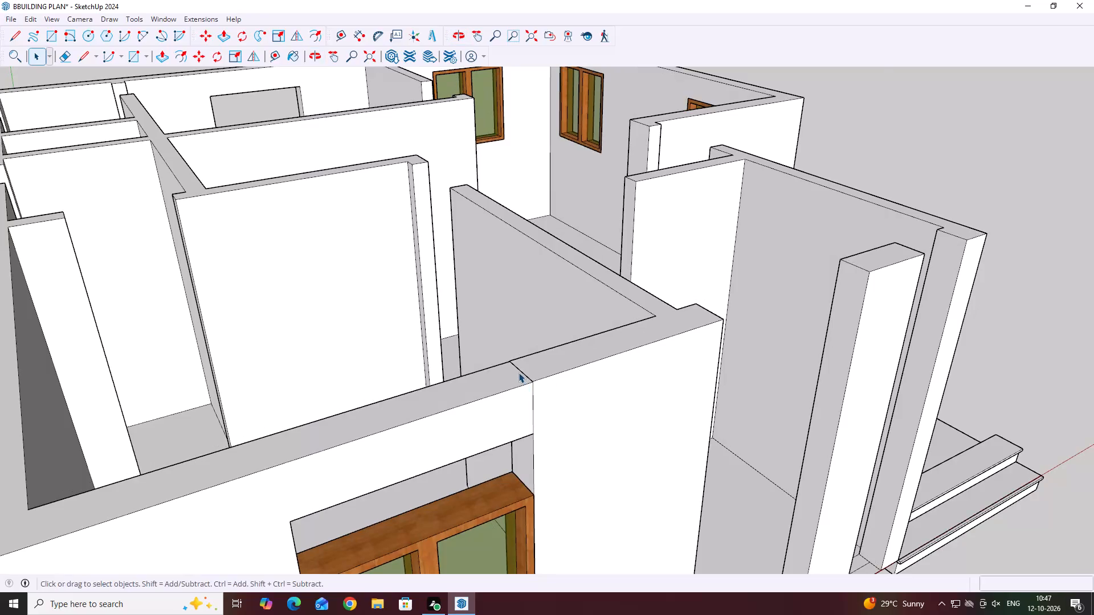
{"action": "middle_click_drag", "start_coordinate": [520, 374], "coordinate": [486, 391]}
{"action": "scroll", "coordinate": [486, 391], "scroll_direction": "down", "scroll_amount": 1}
{"action": "scroll", "coordinate": [486, 391], "scroll_direction": "up", "scroll_amount": 3}
{"action": "left_click", "coordinate": [455, 413]}
{"action": "left_click", "coordinate": [449, 401]}
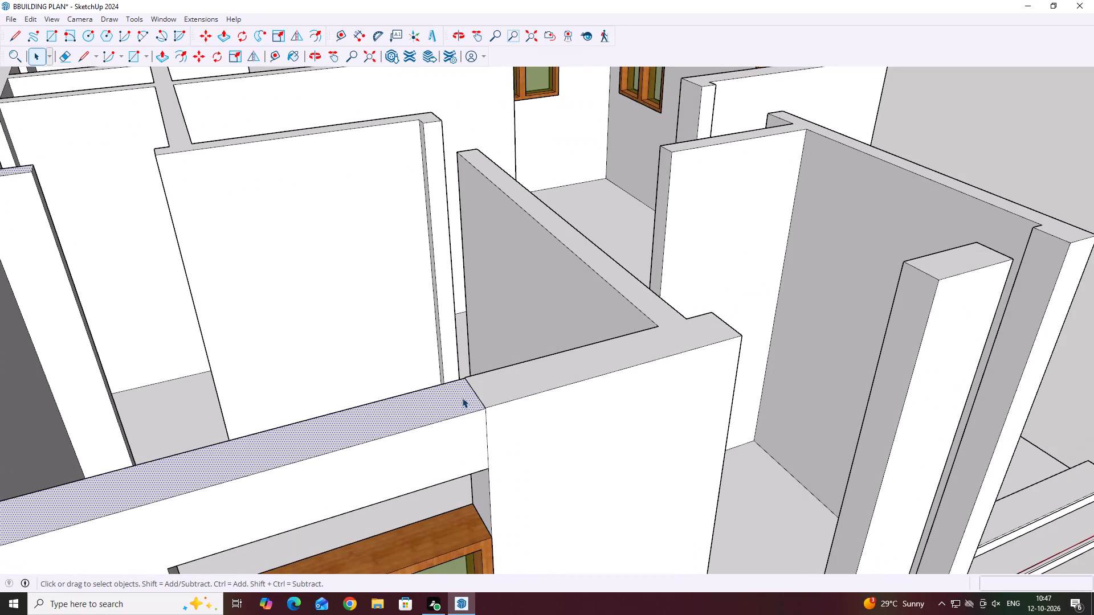
{"action": "key", "text": "p"}
{"action": "scroll", "coordinate": [436, 378], "scroll_direction": "up", "scroll_amount": 6}
{"action": "scroll", "coordinate": [549, 395], "scroll_direction": "down", "scroll_amount": 4}
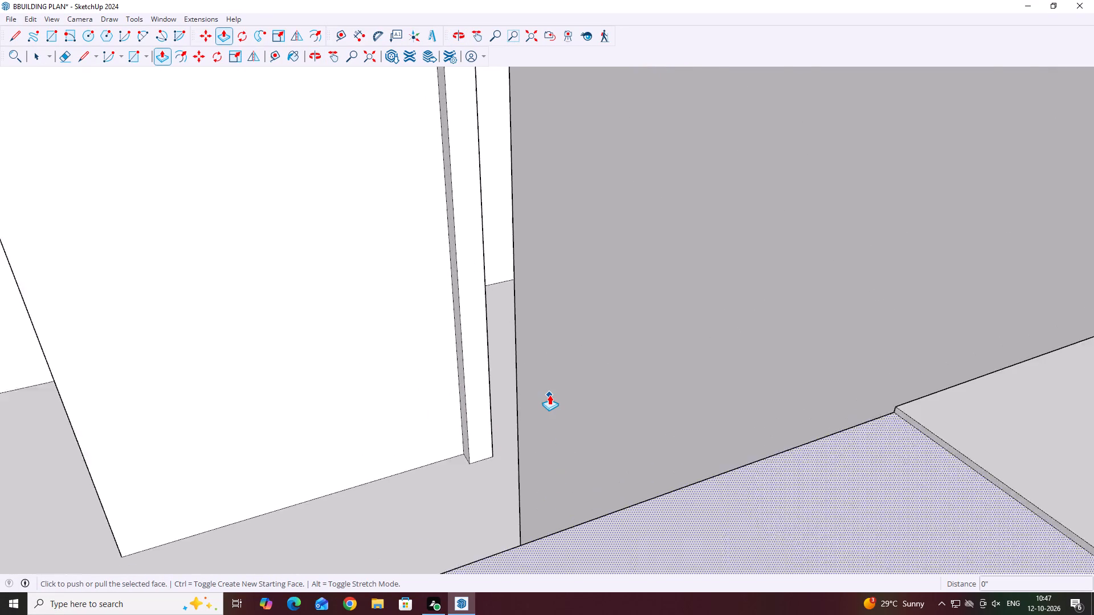
{"action": "scroll", "coordinate": [549, 395], "scroll_direction": "down", "scroll_amount": 2}
{"action": "middle_click_drag", "start_coordinate": [636, 428], "coordinate": [697, 436]}
{"action": "scroll", "coordinate": [636, 405], "scroll_direction": "up", "scroll_amount": 15}
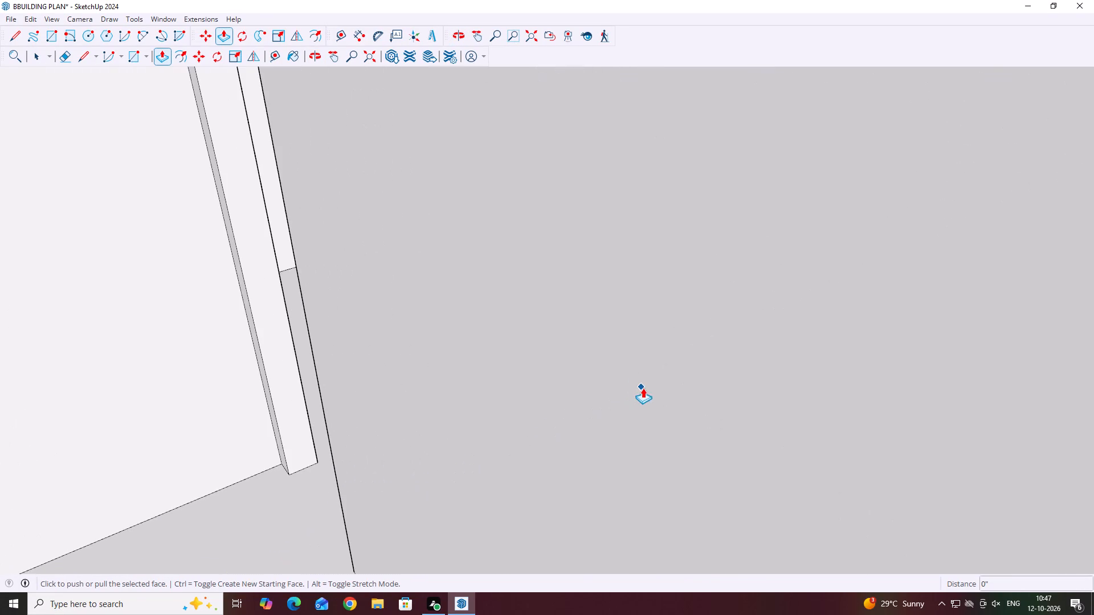
{"action": "scroll", "coordinate": [638, 394], "scroll_direction": "down", "scroll_amount": 9}
{"action": "left_click", "coordinate": [638, 408]}
{"action": "left_click", "coordinate": [640, 399]}
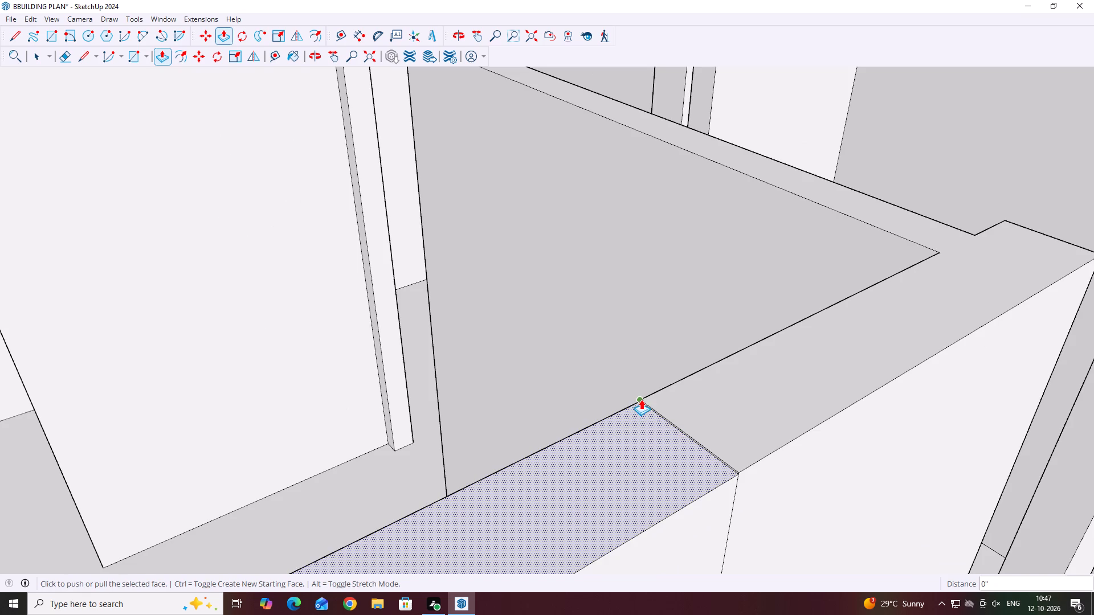
{"action": "scroll", "coordinate": [699, 449], "scroll_direction": "up", "scroll_amount": 8}
{"action": "middle_click_drag", "start_coordinate": [677, 405], "coordinate": [556, 392]}
{"action": "scroll", "coordinate": [617, 397], "scroll_direction": "up", "scroll_amount": 3}
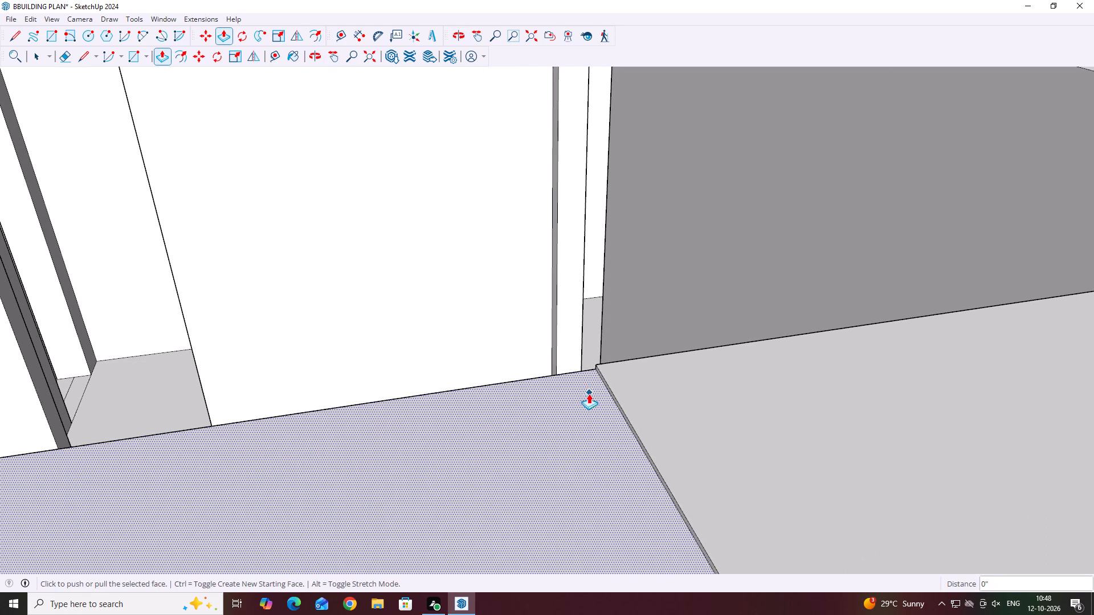
{"action": "left_click", "coordinate": [587, 395]}
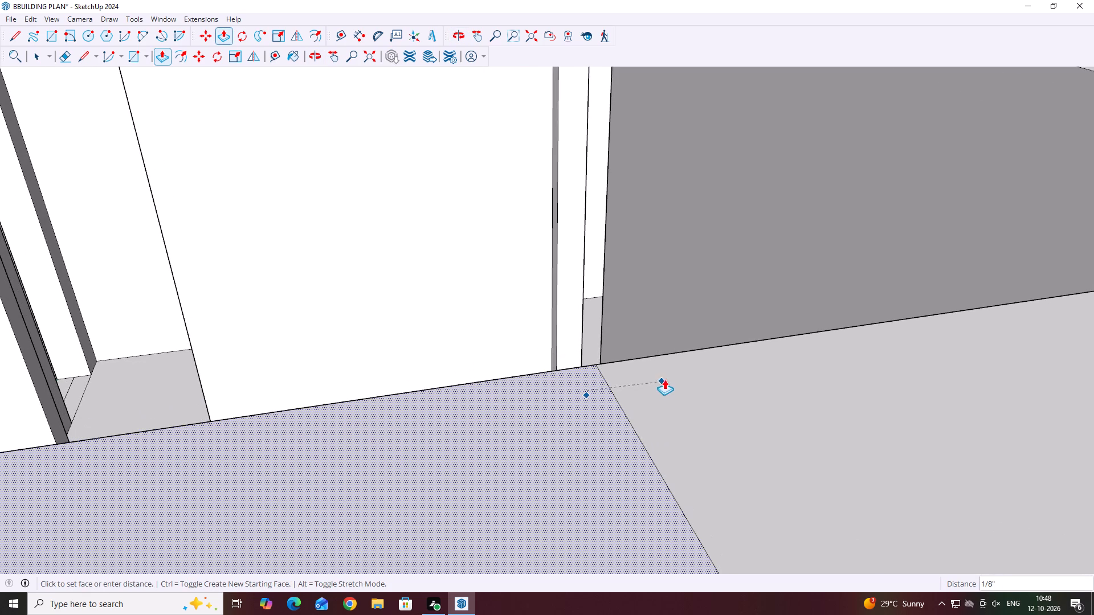
{"action": "left_click", "coordinate": [665, 379]}
{"action": "middle_click_drag", "start_coordinate": [548, 351], "coordinate": [648, 361]}
{"action": "key", "text": "space"}
{"action": "scroll", "coordinate": [497, 334], "scroll_direction": "down", "scroll_amount": 14}
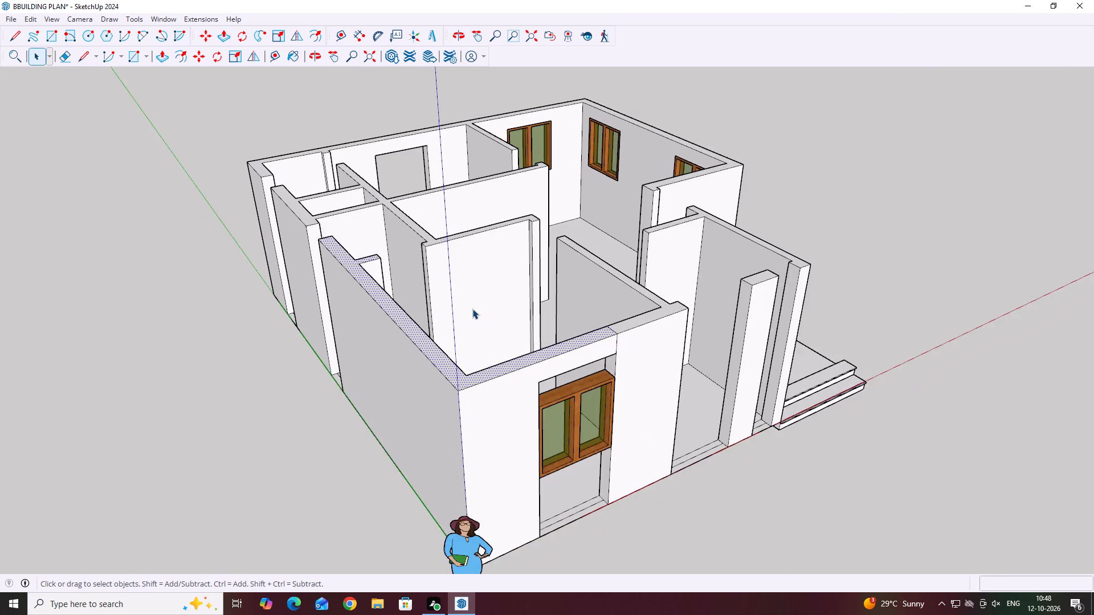
{"action": "left_click", "coordinate": [854, 542]}
Erase the seam across the top of the front wall and the short vertical seam on its outer face above the window.
{"action": "middle_click_drag", "start_coordinate": [581, 326], "coordinate": [489, 407]}
{"action": "scroll", "coordinate": [501, 415], "scroll_direction": "up", "scroll_amount": 13}
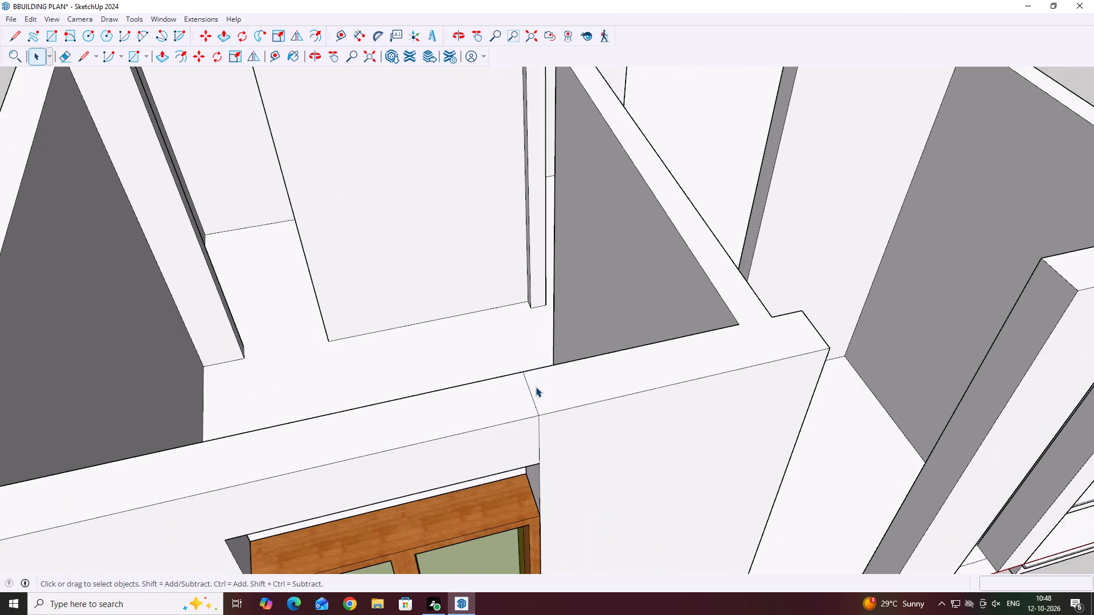
{"action": "key", "text": "e"}
{"action": "scroll", "coordinate": [535, 386], "scroll_direction": "up", "scroll_amount": 4}
{"action": "left_click_drag", "start_coordinate": [542, 388], "coordinate": [483, 405]}
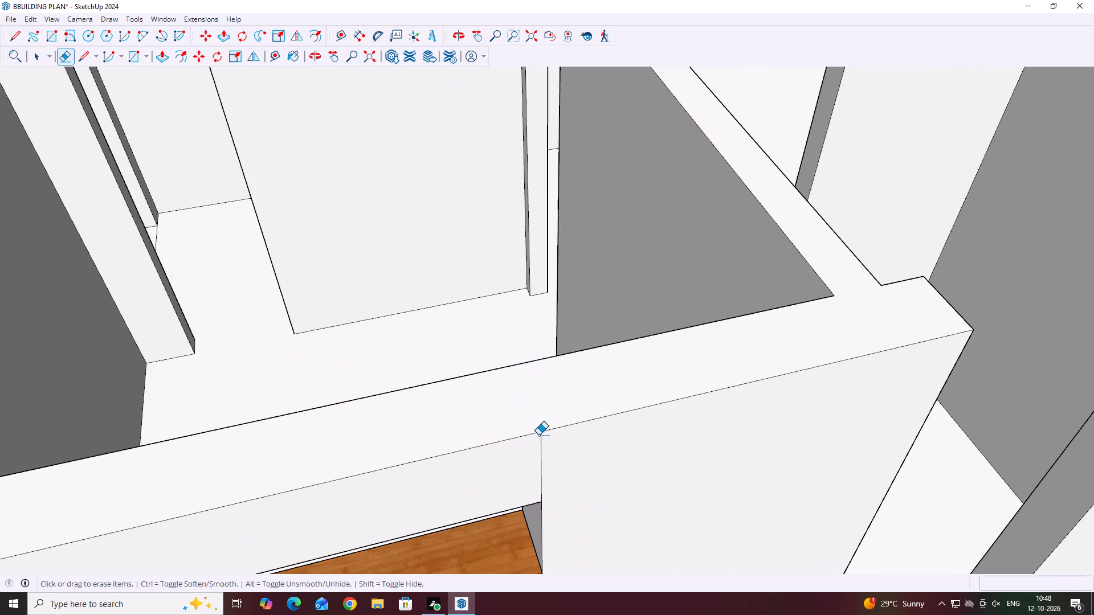
{"action": "left_click_drag", "start_coordinate": [565, 444], "coordinate": [511, 458]}
Erase the short vertical seam on the front wall's inner face above the window.
{"action": "scroll", "coordinate": [550, 428], "scroll_direction": "down", "scroll_amount": 7}
{"action": "middle_click_drag", "start_coordinate": [555, 413], "coordinate": [624, 515]}
{"action": "scroll", "coordinate": [513, 427], "scroll_direction": "down", "scroll_amount": 3}
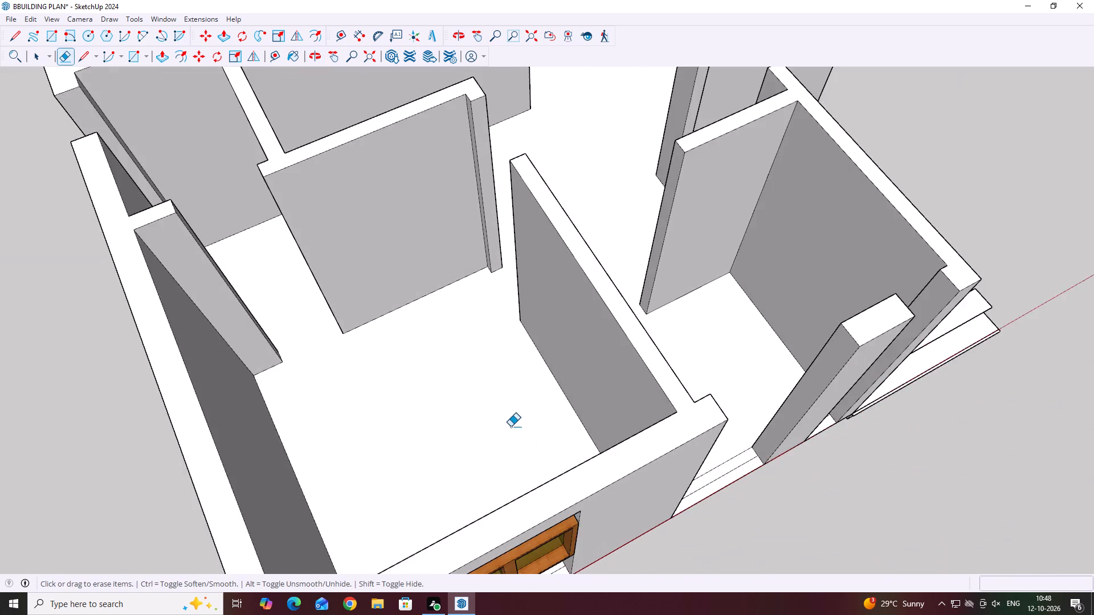
{"action": "scroll", "coordinate": [511, 427], "scroll_direction": "down", "scroll_amount": 8}
{"action": "middle_click_drag", "start_coordinate": [518, 452], "coordinate": [552, 532]}
{"action": "middle_click_drag", "start_coordinate": [530, 460], "coordinate": [595, 558]}
{"action": "scroll", "coordinate": [587, 487], "scroll_direction": "up", "scroll_amount": 8}
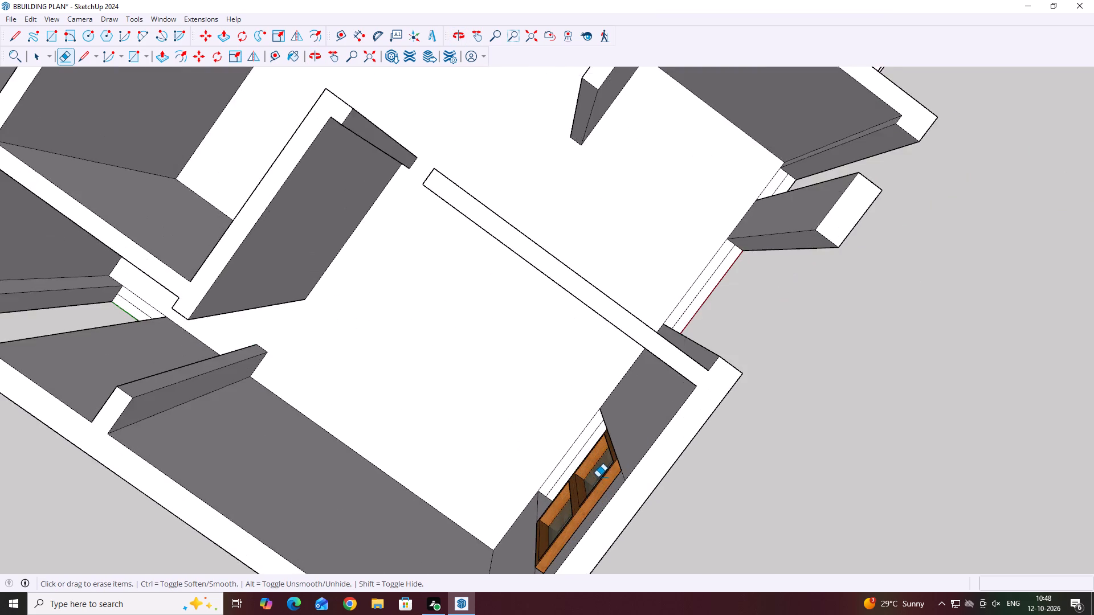
{"action": "scroll", "coordinate": [598, 477], "scroll_direction": "up", "scroll_amount": 4}
{"action": "left_click_drag", "start_coordinate": [637, 467], "coordinate": [631, 483]}
{"action": "scroll", "coordinate": [639, 456], "scroll_direction": "down", "scroll_amount": 7}
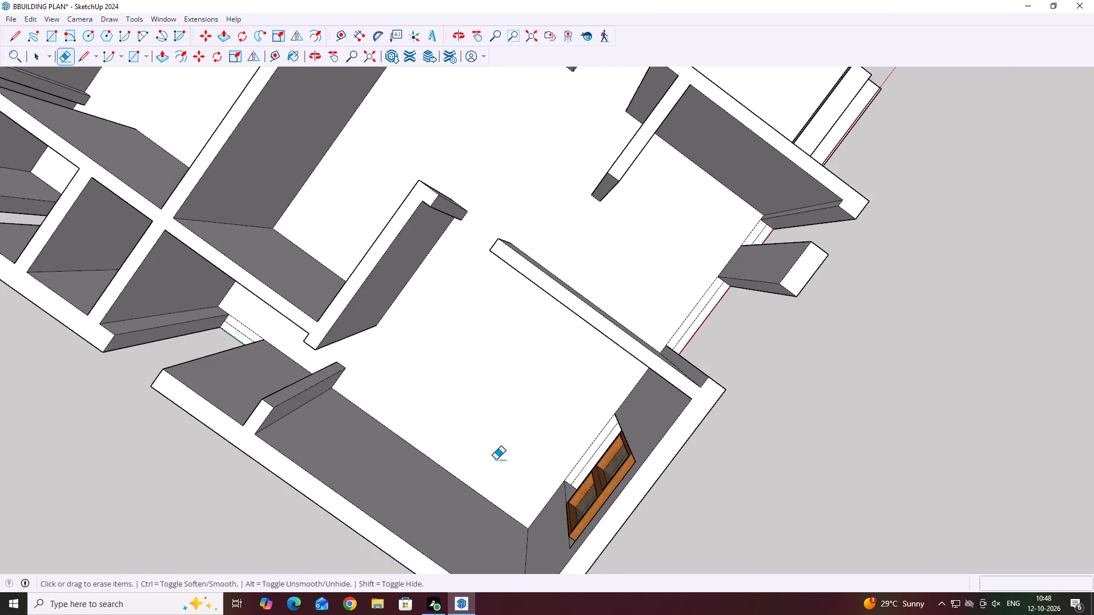
{"action": "middle_click_drag", "start_coordinate": [496, 460], "coordinate": [628, 432]}
{"action": "scroll", "coordinate": [621, 421], "scroll_direction": "down", "scroll_amount": 4}
{"action": "scroll", "coordinate": [493, 507], "scroll_direction": "up", "scroll_amount": 13}
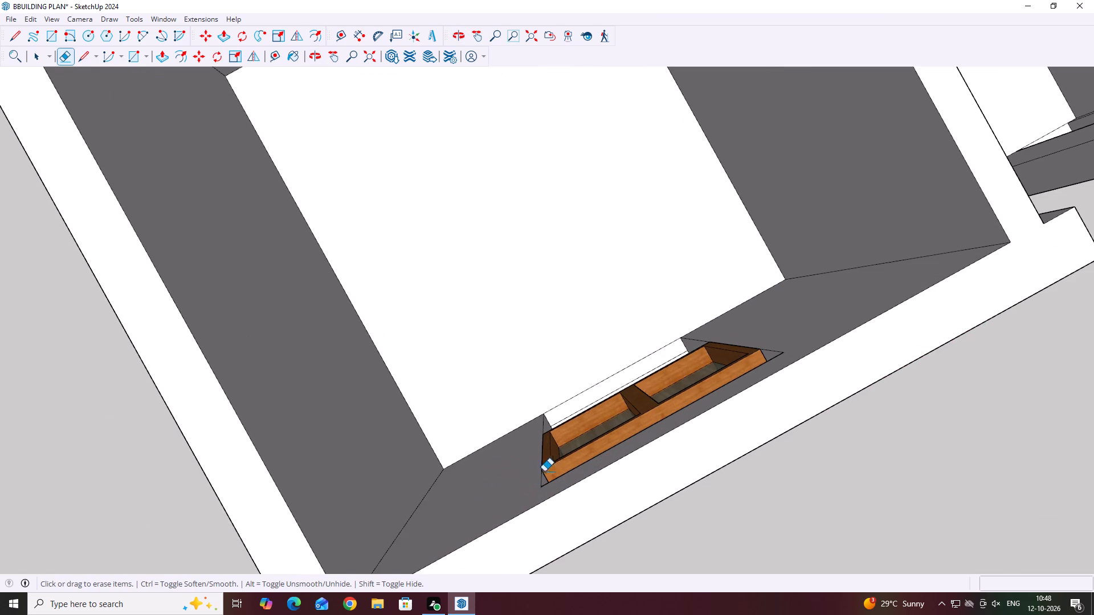
Move the two-bay window in the front wall up about 1' 3 7/16" to meet the opening's top edge.
{"action": "key", "text": "Escape"}
{"action": "key", "text": "space"}
{"action": "middle_click_drag", "start_coordinate": [826, 380], "coordinate": [754, 430]}
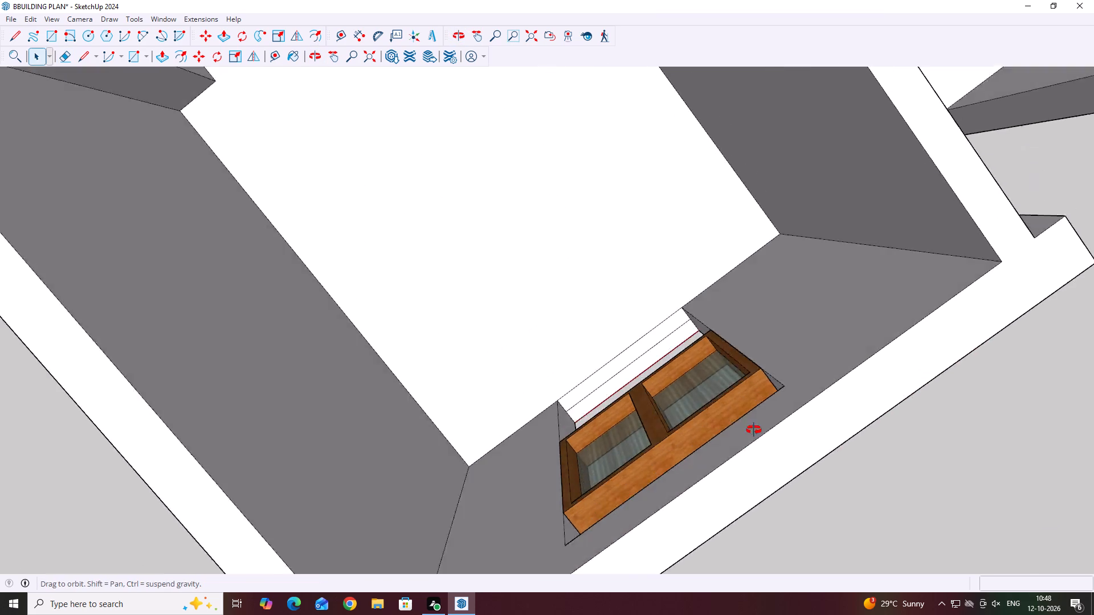
{"action": "middle_click_drag", "start_coordinate": [754, 430], "coordinate": [689, 489]}
{"action": "middle_click_drag", "start_coordinate": [842, 406], "coordinate": [862, 352]}
{"action": "middle_click_drag", "start_coordinate": [745, 363], "coordinate": [802, 351]}
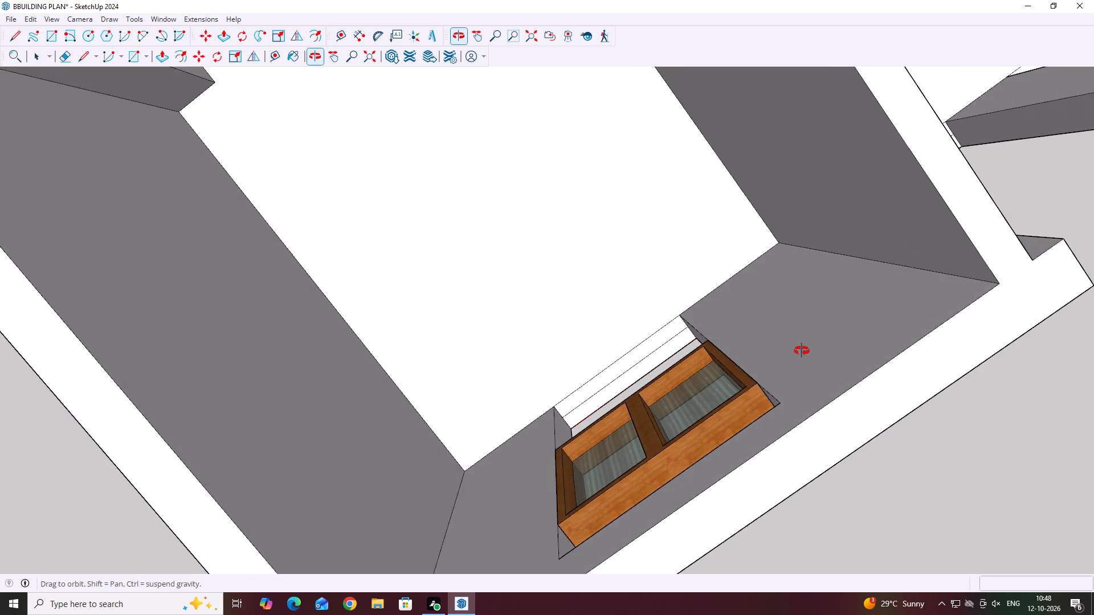
{"action": "middle_click_drag", "start_coordinate": [802, 351], "coordinate": [805, 347]}
{"action": "middle_click_drag", "start_coordinate": [750, 412], "coordinate": [556, 278]}
{"action": "middle_click_drag", "start_coordinate": [672, 396], "coordinate": [438, 270]}
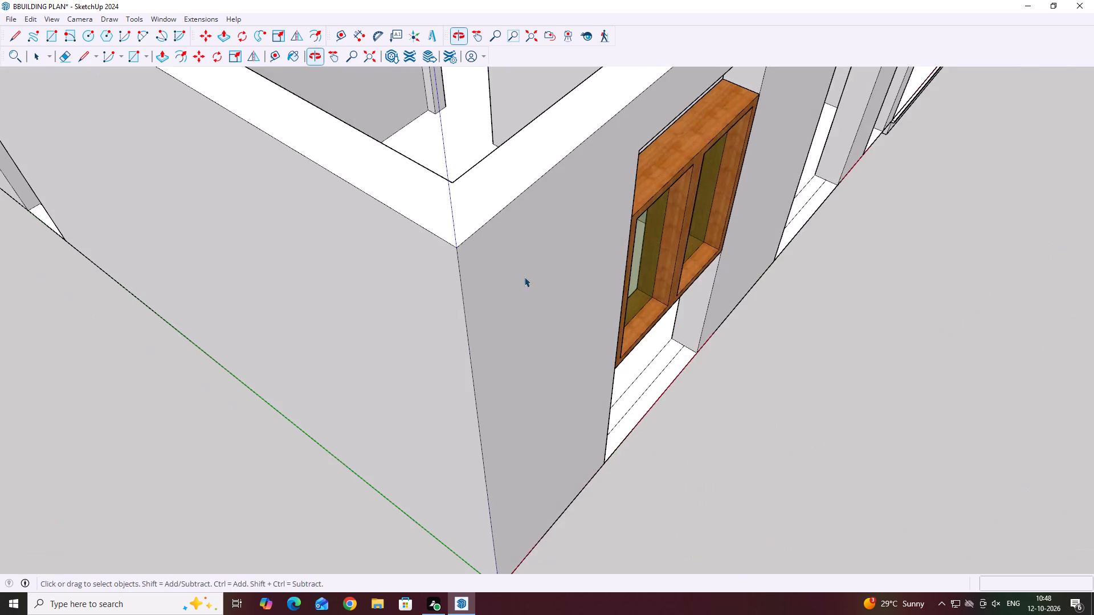
{"action": "middle_click_drag", "start_coordinate": [525, 277], "coordinate": [462, 269]}
{"action": "scroll", "coordinate": [565, 282], "scroll_direction": "down", "scroll_amount": 1}
{"action": "middle_click_drag", "start_coordinate": [566, 283], "coordinate": [288, 229]}
{"action": "middle_click_drag", "start_coordinate": [495, 249], "coordinate": [515, 319]}
{"action": "left_click", "coordinate": [490, 195]}
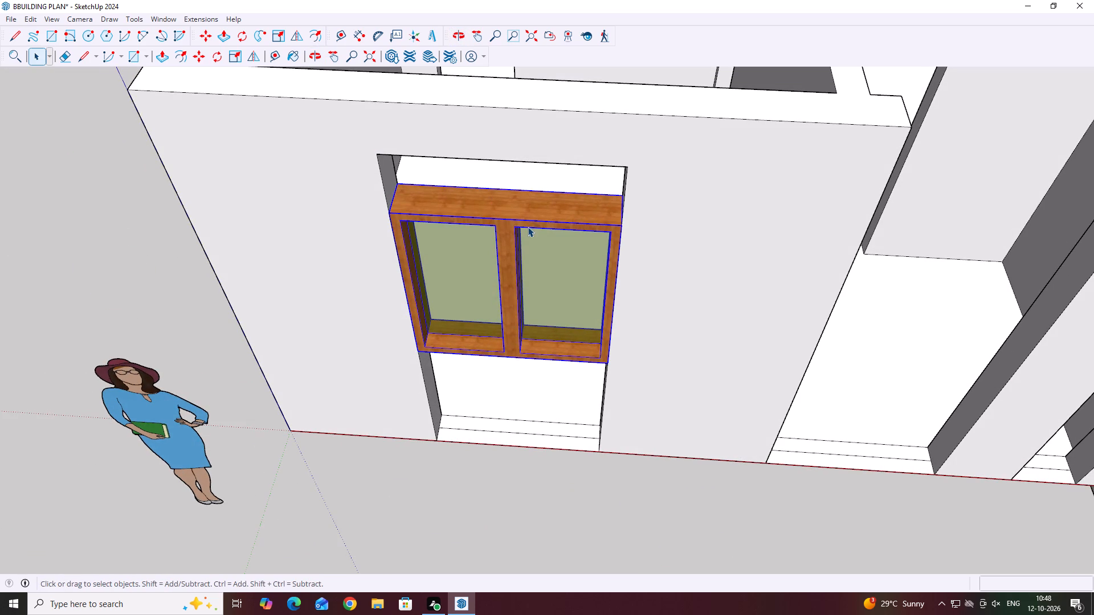
{"action": "key", "text": "m"}
{"action": "scroll", "coordinate": [533, 253], "scroll_direction": "up", "scroll_amount": 2}
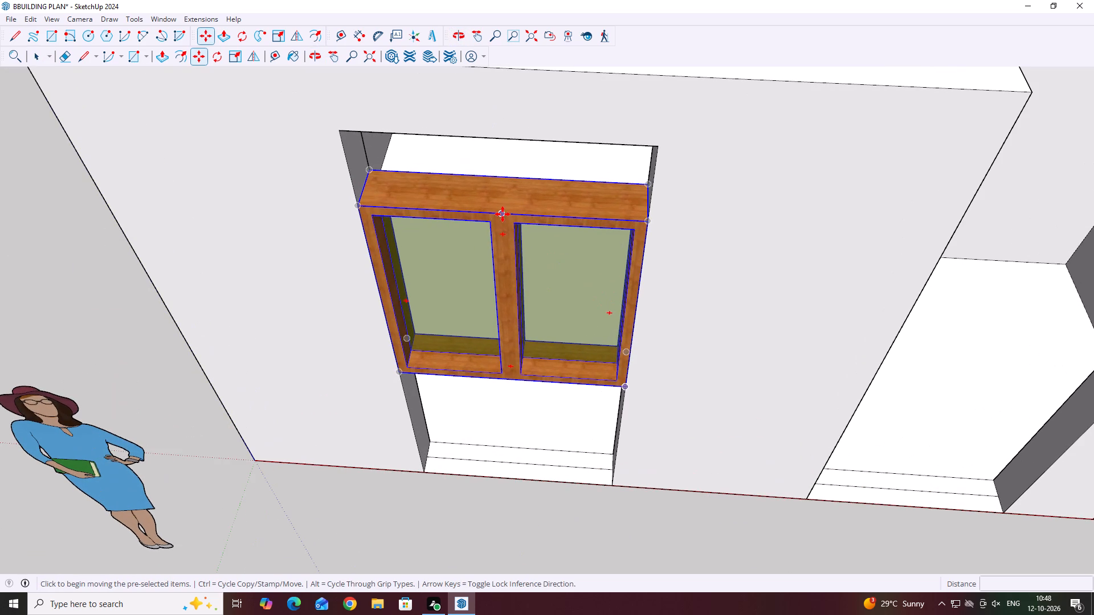
{"action": "left_click", "coordinate": [503, 213]}
{"action": "left_click", "coordinate": [497, 137]}
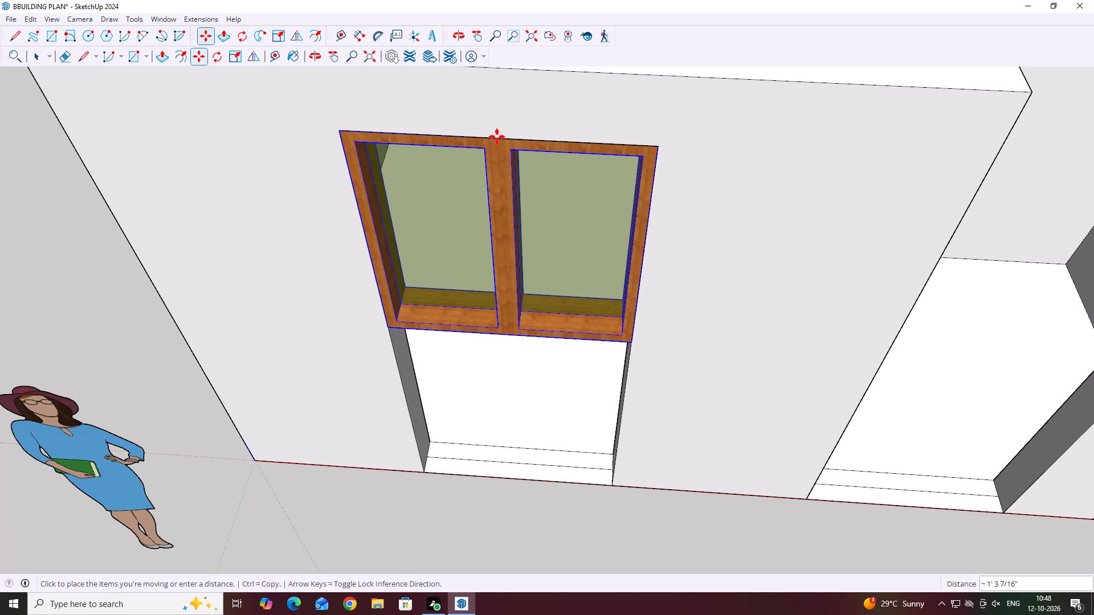
{"action": "key", "text": "space"}
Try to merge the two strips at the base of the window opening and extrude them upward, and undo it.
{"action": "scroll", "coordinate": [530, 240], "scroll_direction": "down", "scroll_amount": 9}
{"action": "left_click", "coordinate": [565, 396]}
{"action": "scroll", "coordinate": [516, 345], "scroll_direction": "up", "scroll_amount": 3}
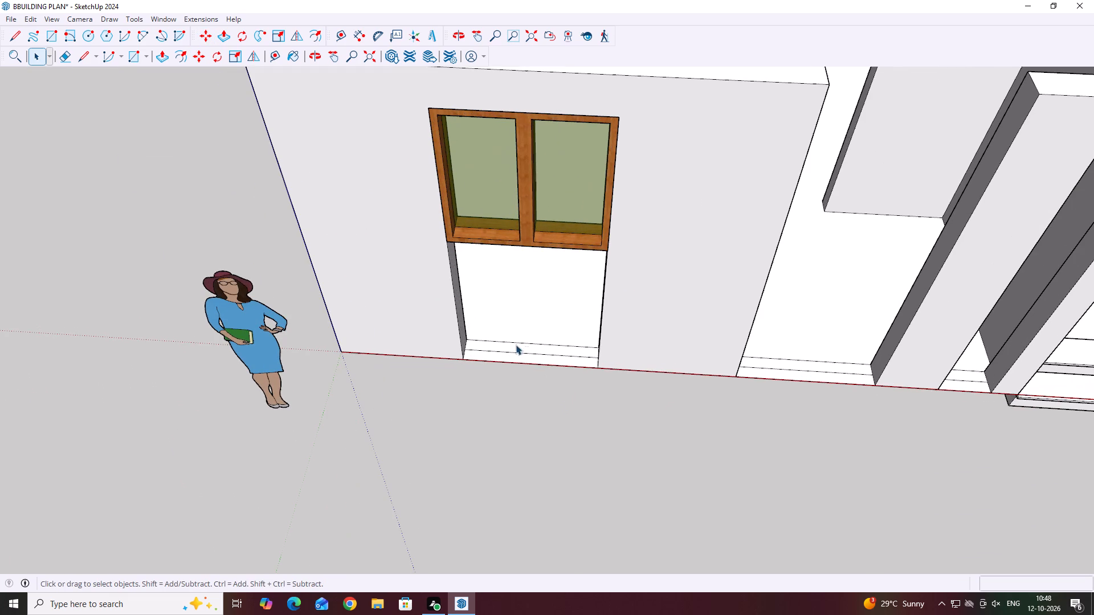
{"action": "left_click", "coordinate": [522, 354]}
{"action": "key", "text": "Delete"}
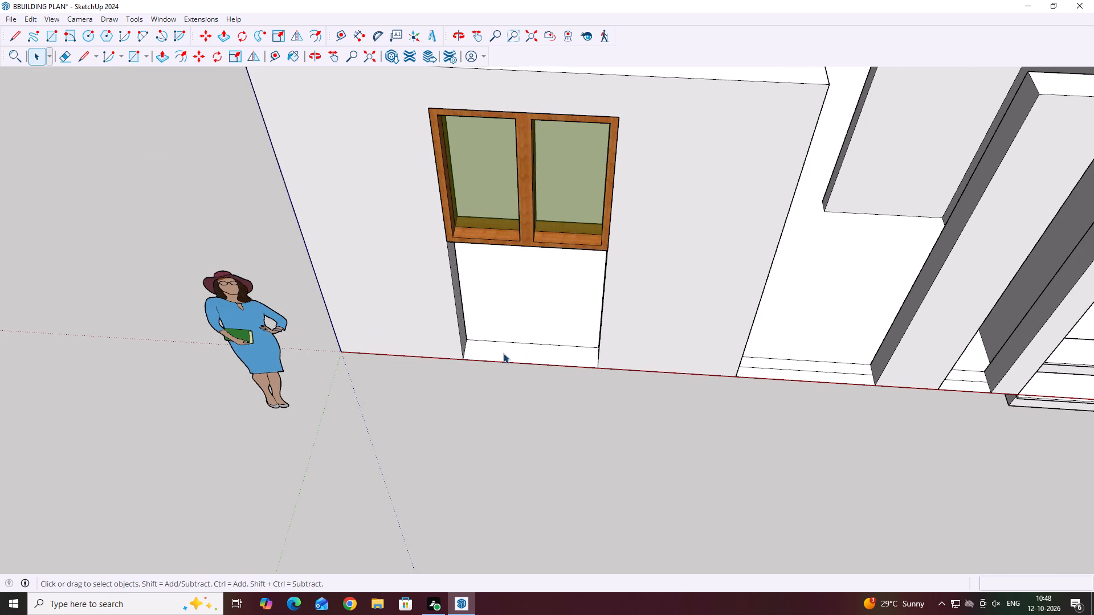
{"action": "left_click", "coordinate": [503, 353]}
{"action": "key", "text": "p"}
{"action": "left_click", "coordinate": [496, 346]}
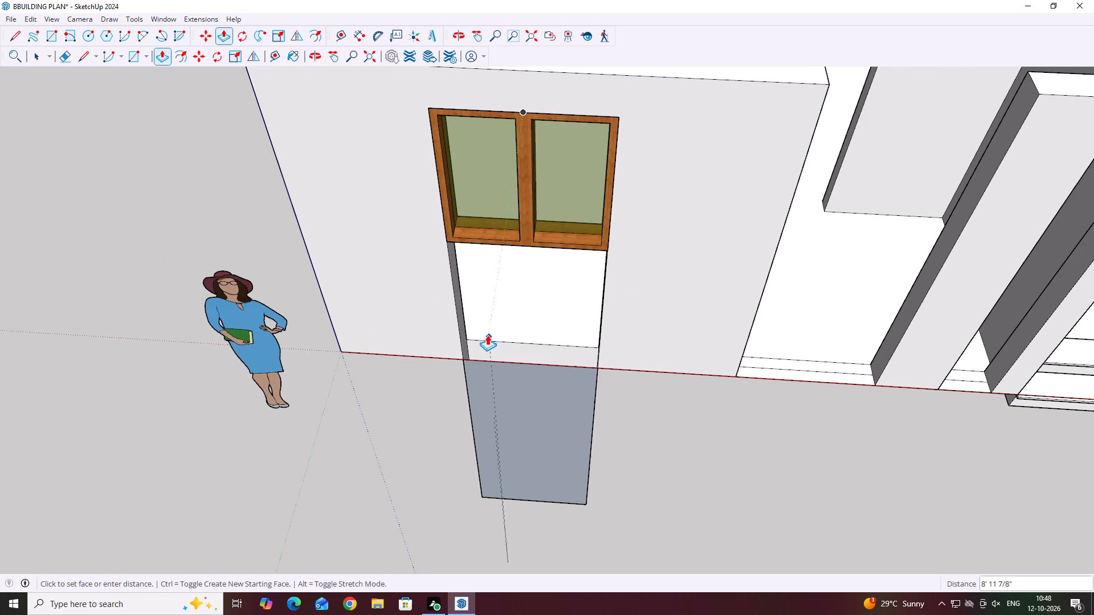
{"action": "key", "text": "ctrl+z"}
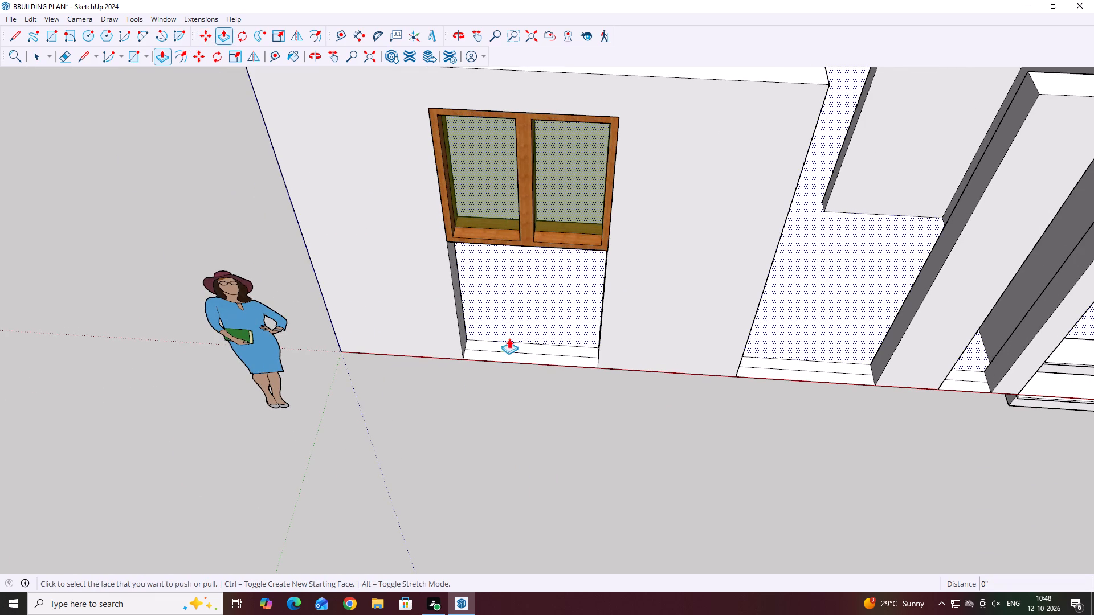
Erase the dividing line between the two strips at the base of the front window opening.
{"action": "key", "text": "space"}
{"action": "left_click", "coordinate": [508, 351]}
{"action": "key", "text": "Delete"}
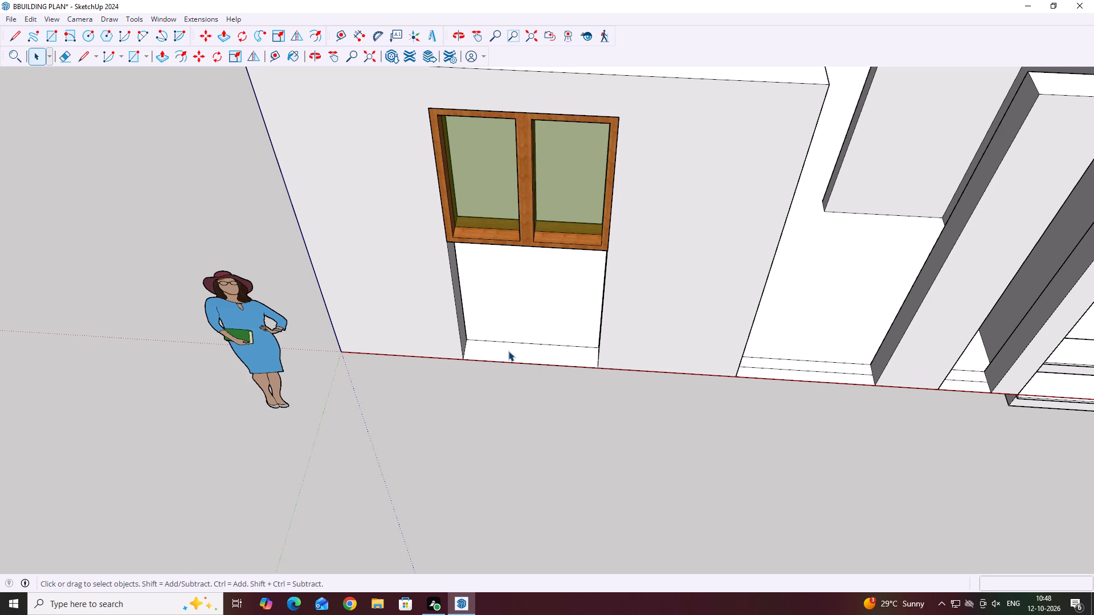
Extrude the base of the front window opening up 4' 11 7/8" to the underside of the window frame.
{"action": "key", "text": "p"}
{"action": "left_click", "coordinate": [508, 350]}
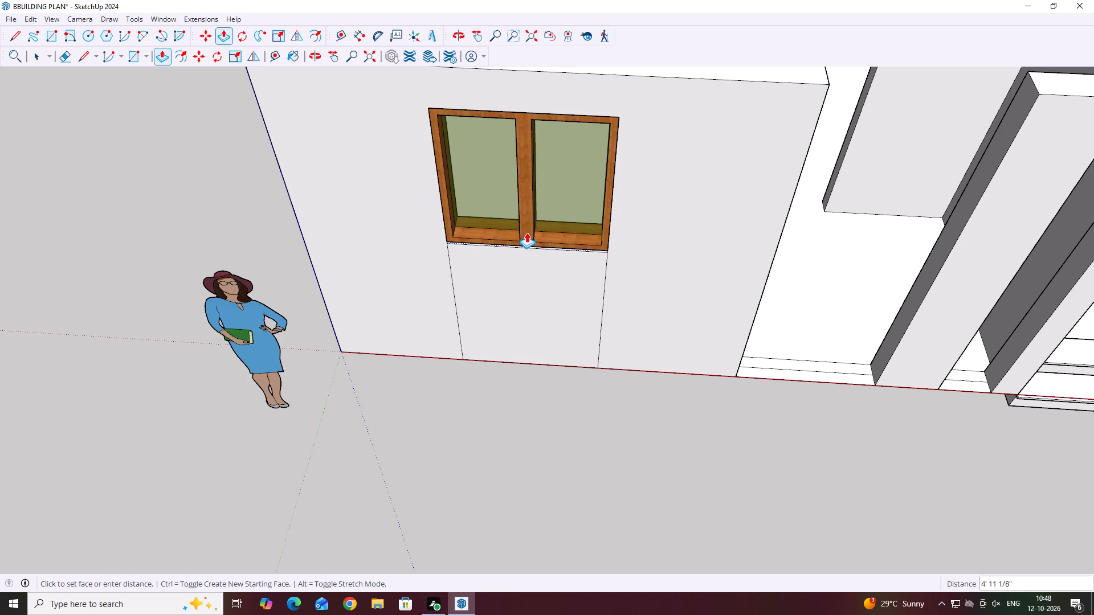
{"action": "scroll", "coordinate": [608, 244], "scroll_direction": "up", "scroll_amount": 3}
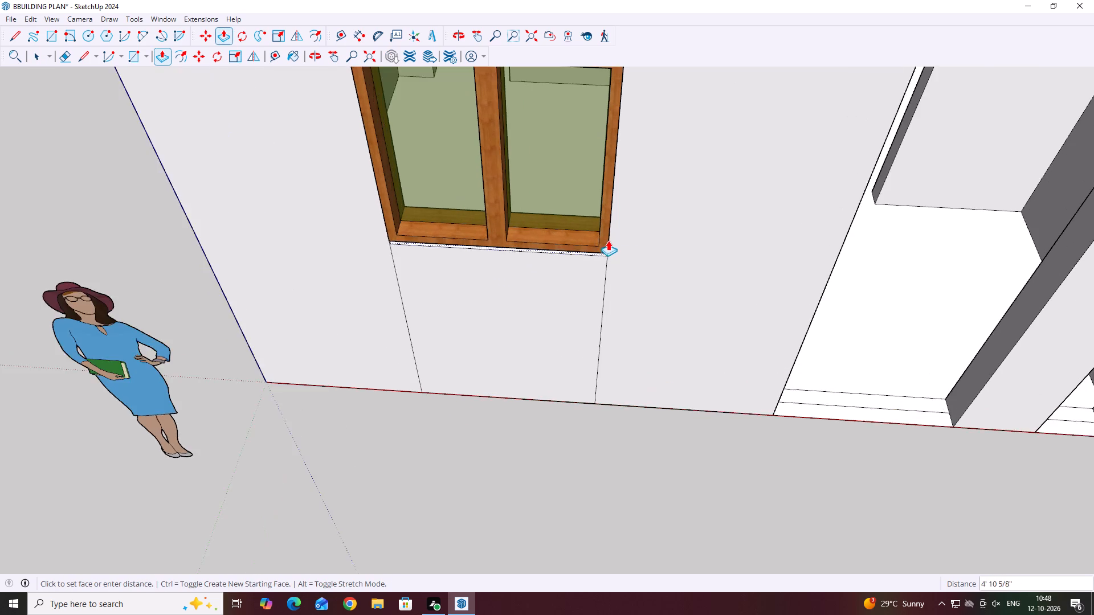
{"action": "scroll", "coordinate": [612, 237], "scroll_direction": "up", "scroll_amount": 6}
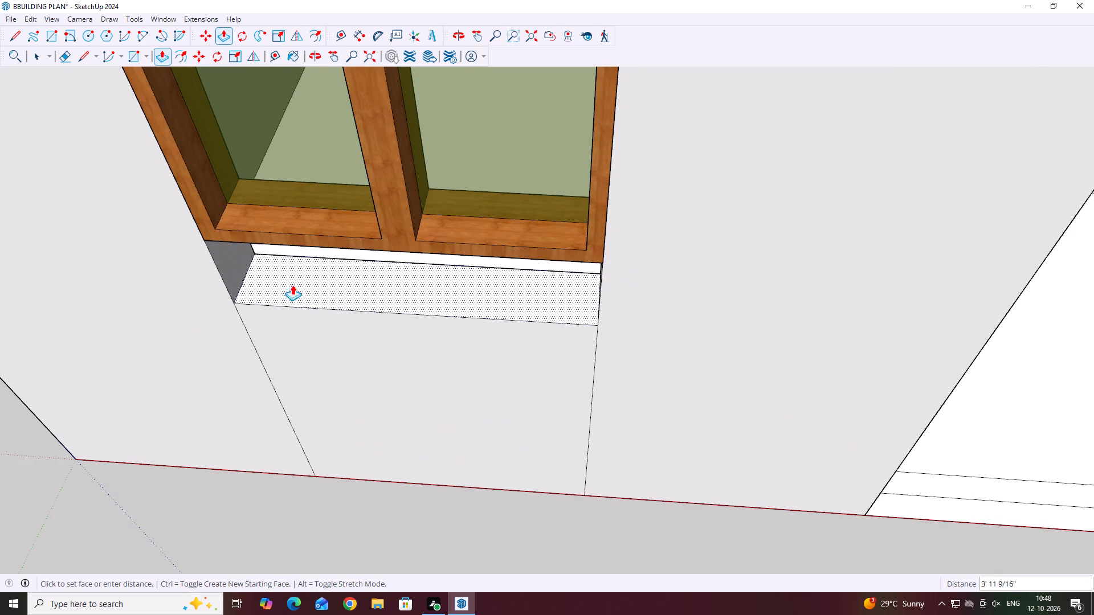
{"action": "scroll", "coordinate": [195, 236], "scroll_direction": "up", "scroll_amount": 1}
{"action": "left_click", "coordinate": [202, 240]}
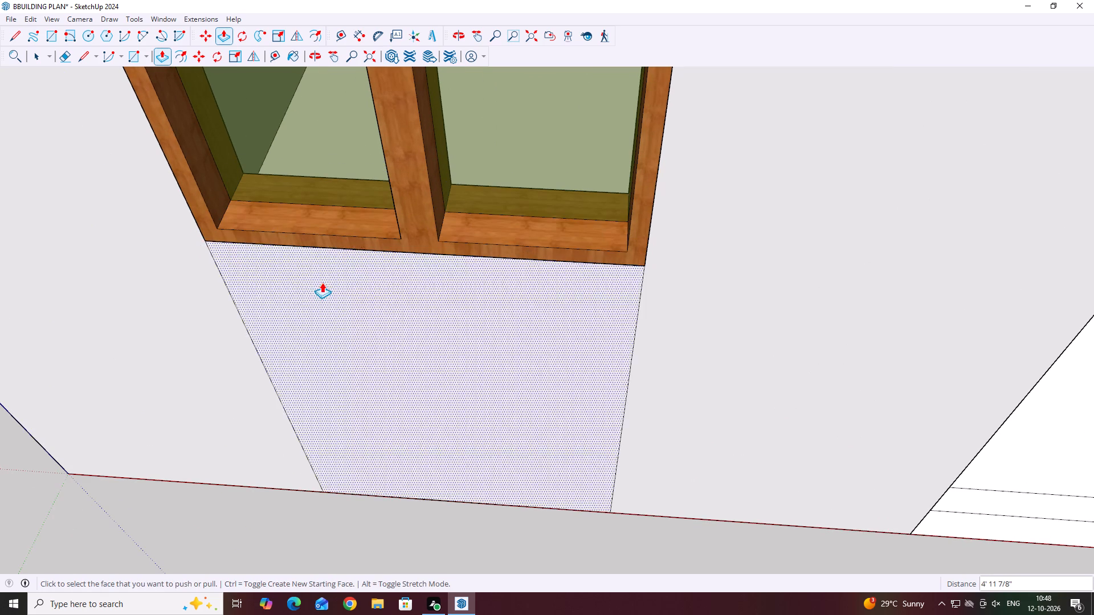
{"action": "key", "text": "space"}
Erase the two vertical seams below the window on the front wall's outer face.
{"action": "scroll", "coordinate": [349, 291], "scroll_direction": "down", "scroll_amount": 12}
{"action": "left_click", "coordinate": [403, 436]}
{"action": "middle_click_drag", "start_coordinate": [177, 317], "coordinate": [415, 364]}
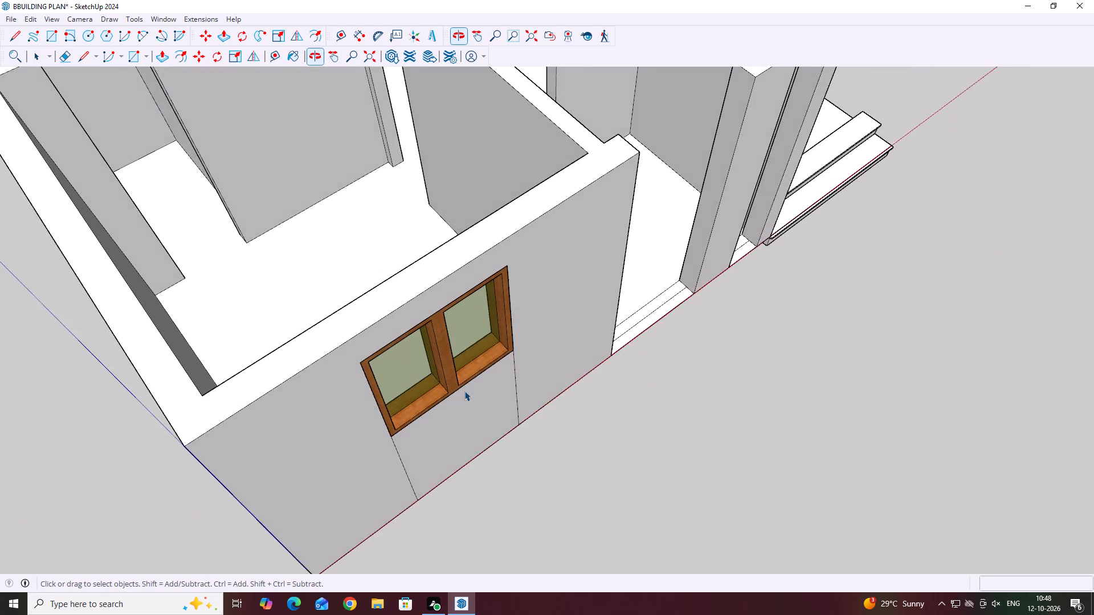
{"action": "scroll", "coordinate": [469, 393], "scroll_direction": "up", "scroll_amount": 1}
{"action": "scroll", "coordinate": [395, 457], "scroll_direction": "up", "scroll_amount": 2}
{"action": "left_click", "coordinate": [388, 461]}
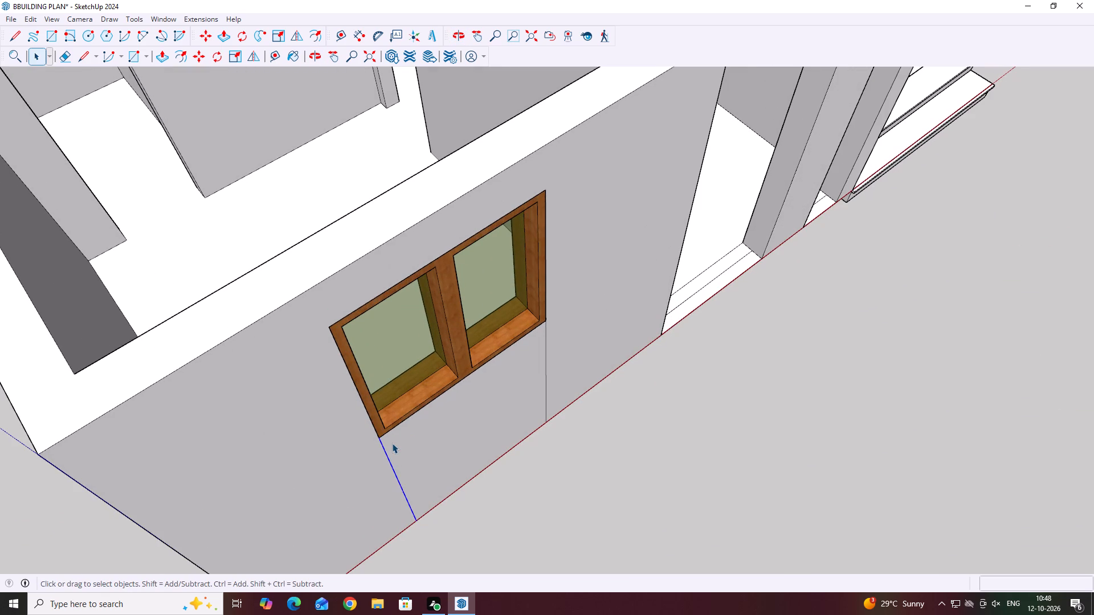
{"action": "key", "text": "Delete"}
{"action": "left_click", "coordinate": [544, 382]}
{"action": "left_click", "coordinate": [544, 383]}
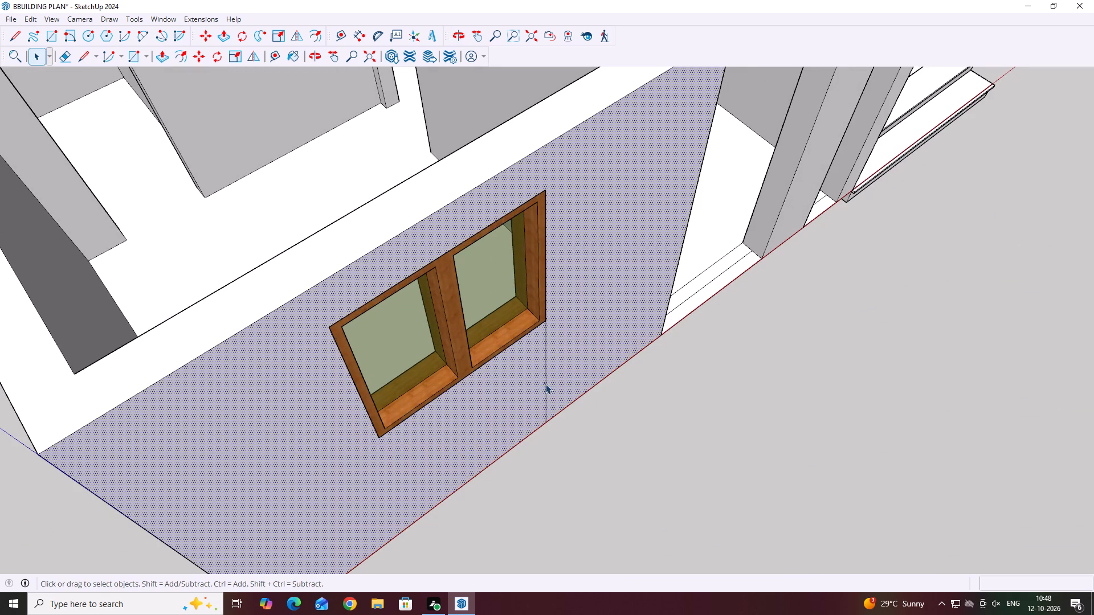
{"action": "key", "text": "Delete"}
Erase the two vertical seams below the window on the front wall's inner face.
{"action": "scroll", "coordinate": [517, 383], "scroll_direction": "down", "scroll_amount": 4}
{"action": "middle_click_drag", "start_coordinate": [683, 362], "coordinate": [393, 436]}
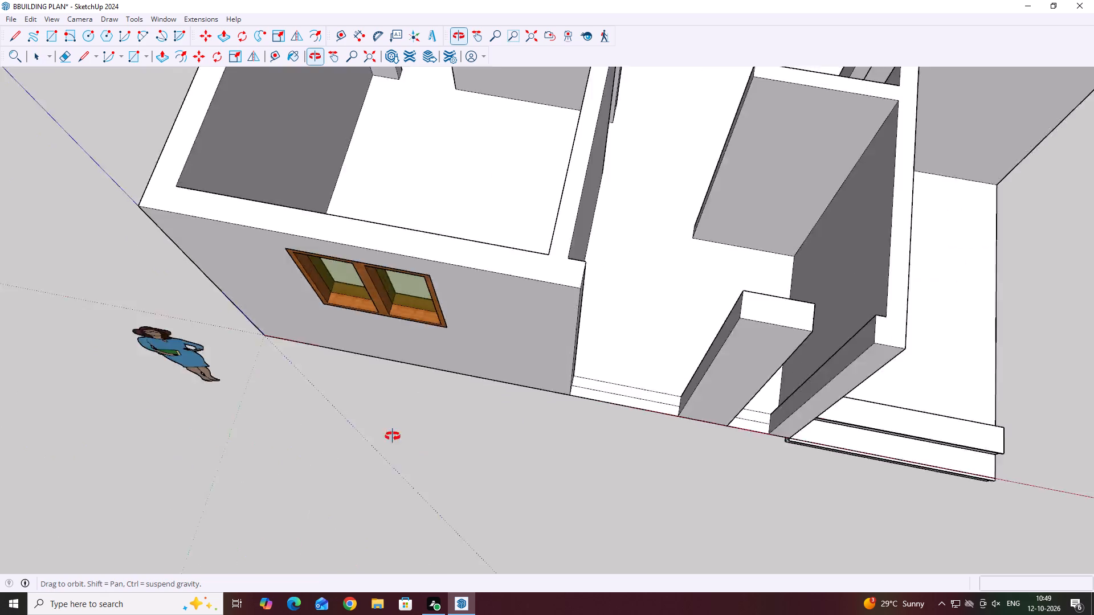
{"action": "middle_click_drag", "start_coordinate": [393, 436], "coordinate": [261, 448]}
{"action": "middle_click_drag", "start_coordinate": [452, 213], "coordinate": [149, 293]}
{"action": "scroll", "coordinate": [232, 292], "scroll_direction": "down", "scroll_amount": 5}
{"action": "middle_click_drag", "start_coordinate": [686, 276], "coordinate": [590, 265]}
{"action": "middle_click_drag", "start_coordinate": [690, 256], "coordinate": [451, 208]}
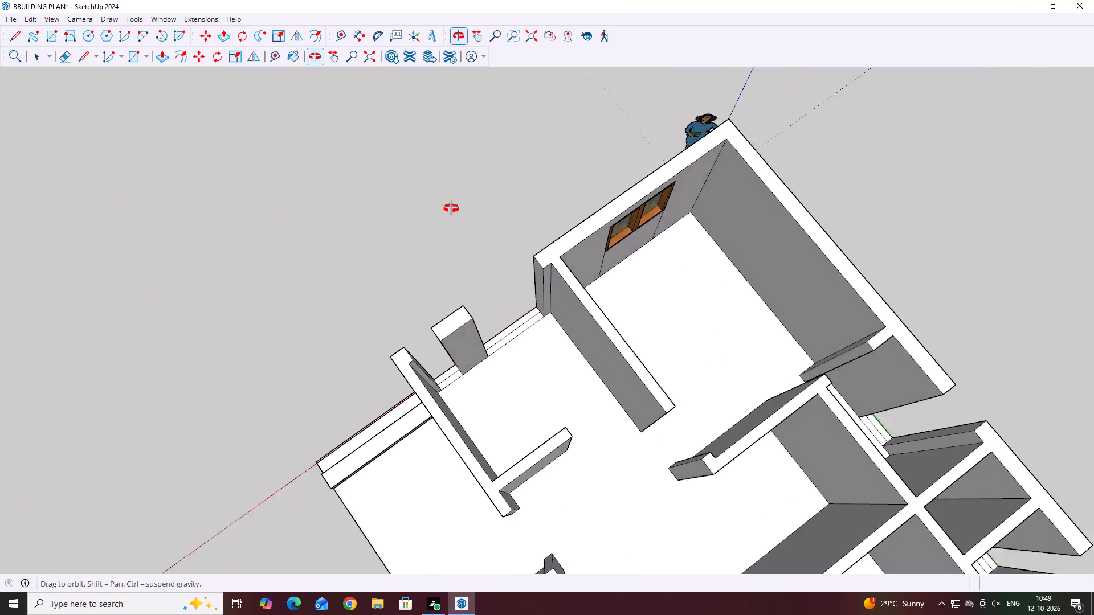
{"action": "middle_click_drag", "start_coordinate": [451, 208], "coordinate": [429, 206]}
{"action": "middle_click_drag", "start_coordinate": [676, 272], "coordinate": [598, 229]}
{"action": "scroll", "coordinate": [632, 281], "scroll_direction": "up", "scroll_amount": 6}
{"action": "left_click", "coordinate": [622, 290]}
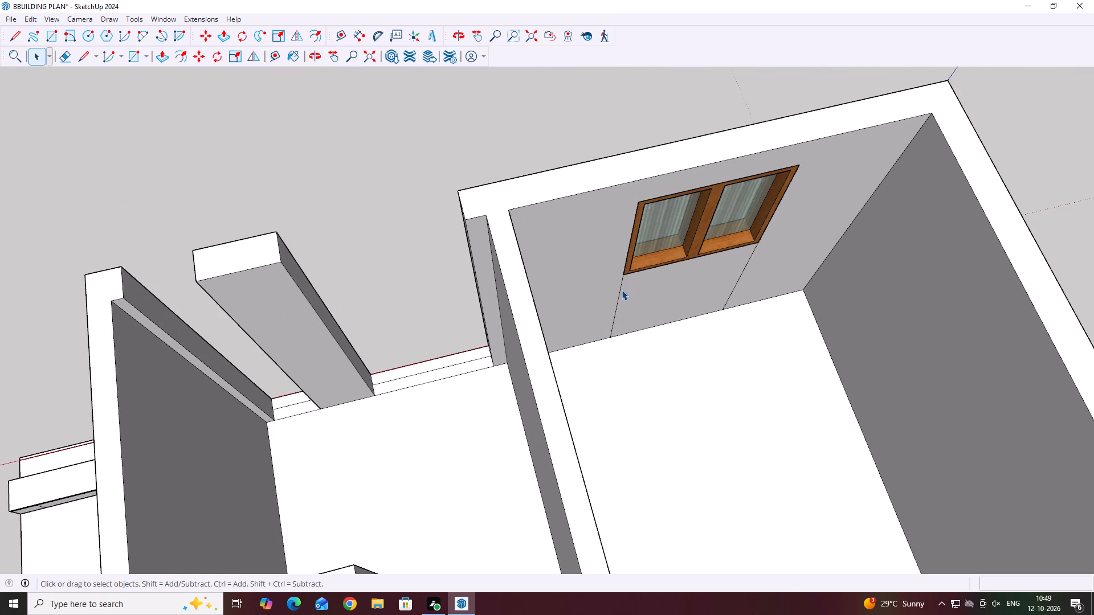
{"action": "key", "text": "Delete"}
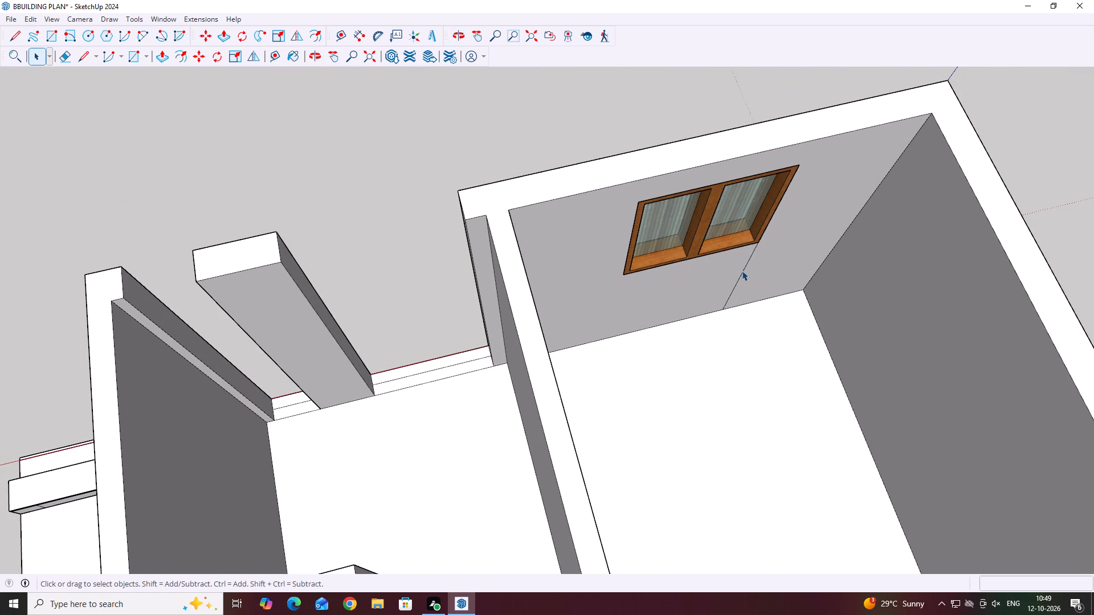
{"action": "left_click", "coordinate": [741, 268]}
{"action": "left_click", "coordinate": [741, 272]}
{"action": "key", "text": "Delete"}
Copy the front-wall window about 8' along the front into the gap between the wall's end and the adjacent pillar.
{"action": "scroll", "coordinate": [516, 309], "scroll_direction": "down", "scroll_amount": 5}
{"action": "middle_click_drag", "start_coordinate": [549, 366], "coordinate": [599, 351]}
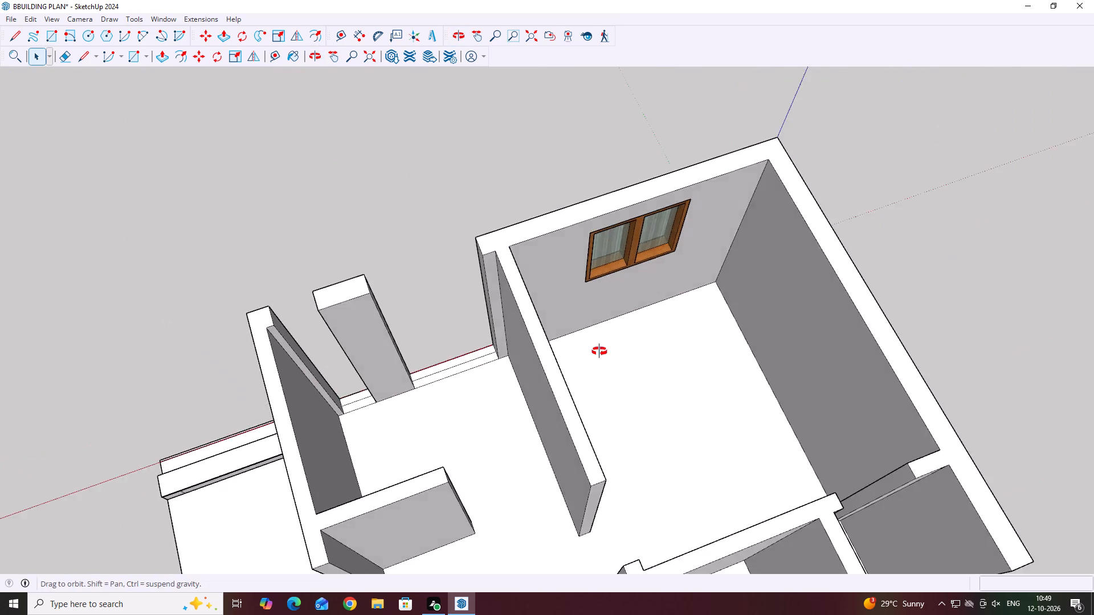
{"action": "middle_click_drag", "start_coordinate": [599, 351], "coordinate": [734, 272]}
{"action": "middle_click", "coordinate": [478, 314]}
{"action": "scroll", "coordinate": [477, 314], "scroll_direction": "down", "scroll_amount": 5}
{"action": "middle_click_drag", "start_coordinate": [347, 343], "coordinate": [904, 440]}
{"action": "middle_click_drag", "start_coordinate": [588, 457], "coordinate": [642, 329]}
{"action": "middle_click_drag", "start_coordinate": [380, 340], "coordinate": [475, 314]}
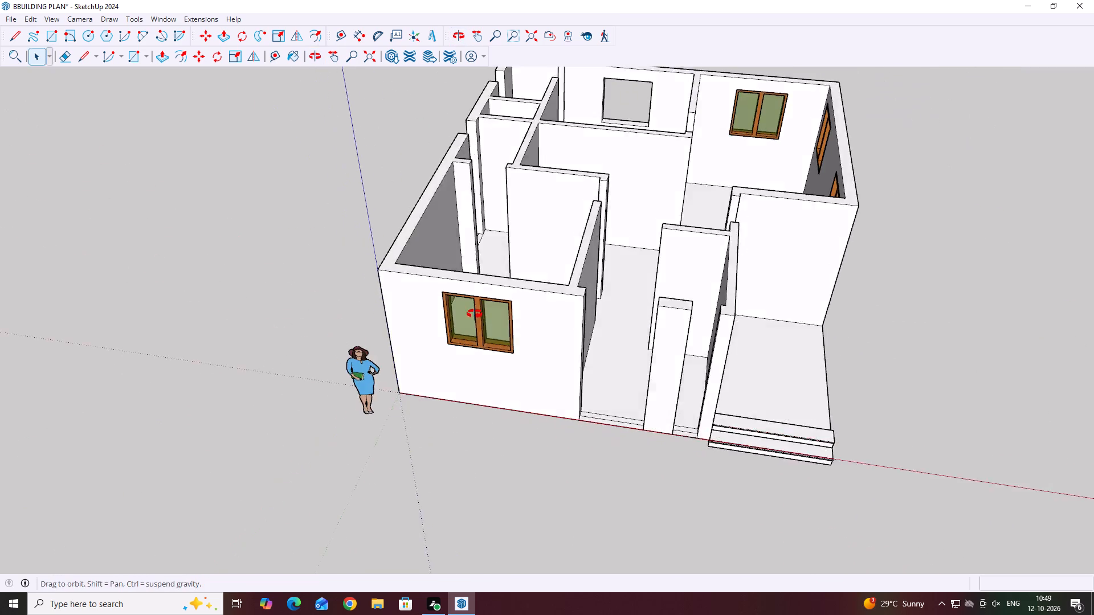
{"action": "middle_click_drag", "start_coordinate": [475, 314], "coordinate": [480, 301]}
{"action": "scroll", "coordinate": [475, 311], "scroll_direction": "up", "scroll_amount": 3}
{"action": "left_click", "coordinate": [481, 315]}
{"action": "middle_click_drag", "start_coordinate": [522, 342], "coordinate": [544, 345]}
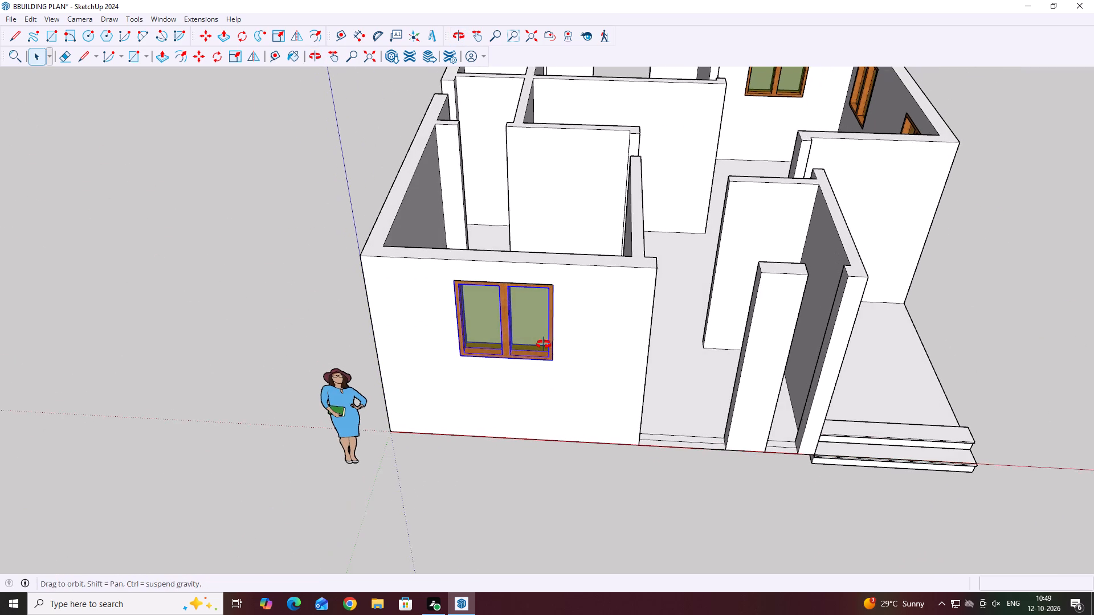
{"action": "middle_click_drag", "start_coordinate": [544, 345], "coordinate": [542, 345]}
{"action": "key", "text": "m"}
{"action": "scroll", "coordinate": [428, 265], "scroll_direction": "up", "scroll_amount": 6}
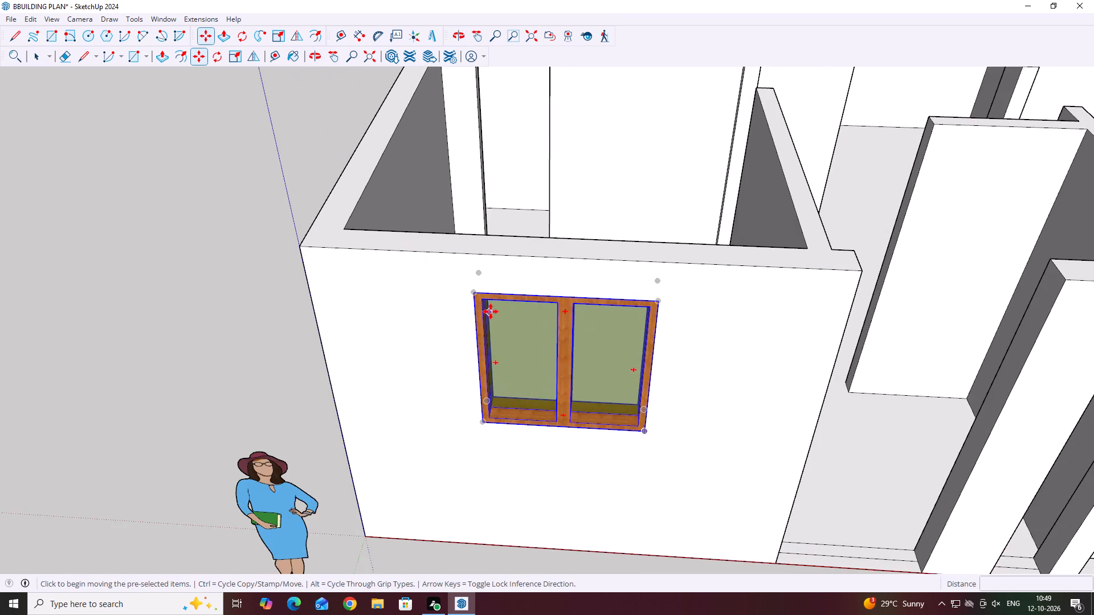
{"action": "scroll", "coordinate": [488, 304], "scroll_direction": "up", "scroll_amount": 2}
{"action": "left_click", "coordinate": [469, 287]}
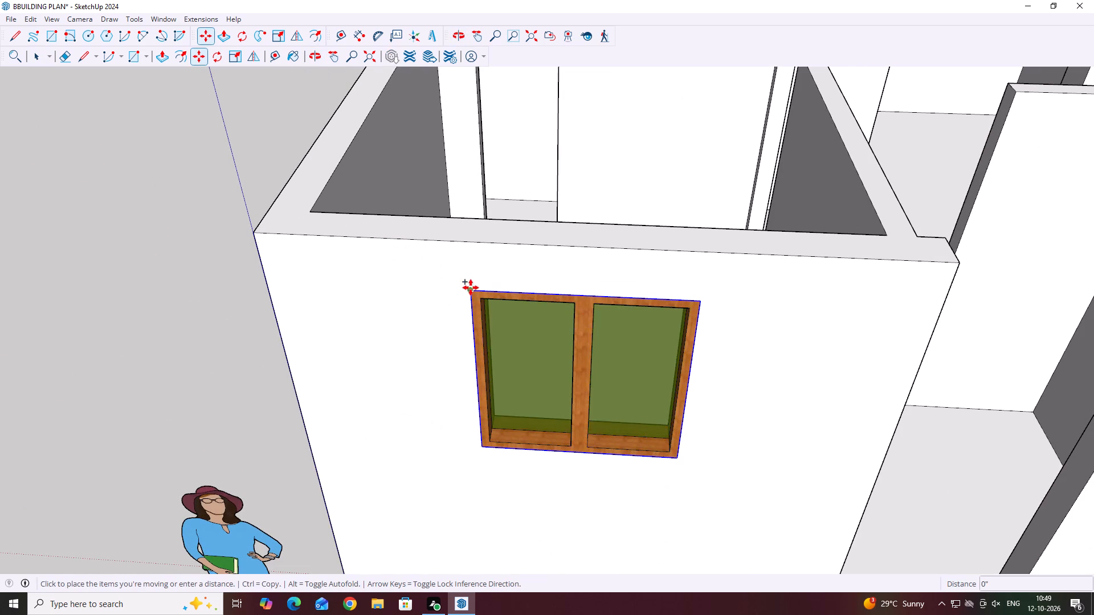
{"action": "scroll", "coordinate": [492, 293], "scroll_direction": "down", "scroll_amount": 5}
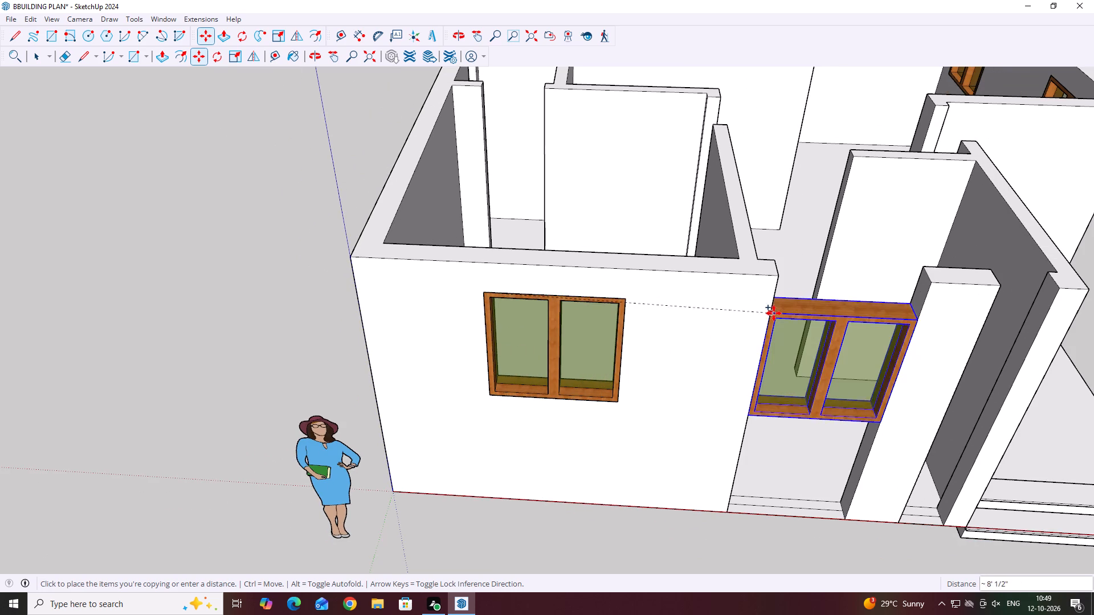
{"action": "left_click", "coordinate": [774, 309]}
{"action": "key", "text": "space"}
{"action": "scroll", "coordinate": [605, 280], "scroll_direction": "down", "scroll_amount": 5}
{"action": "left_click", "coordinate": [568, 446]}
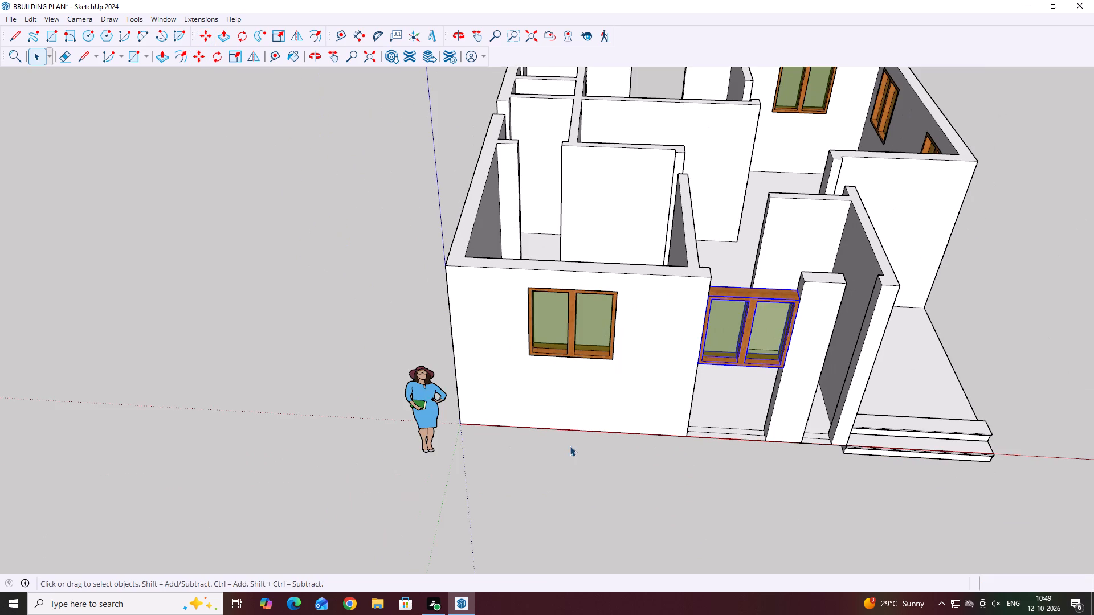
Start a line at the upper outer corner of the front wall's end, above the copied window.
{"action": "middle_click_drag", "start_coordinate": [658, 438], "coordinate": [299, 363]}
{"action": "middle_click_drag", "start_coordinate": [488, 257], "coordinate": [459, 298]}
{"action": "key", "text": "l"}
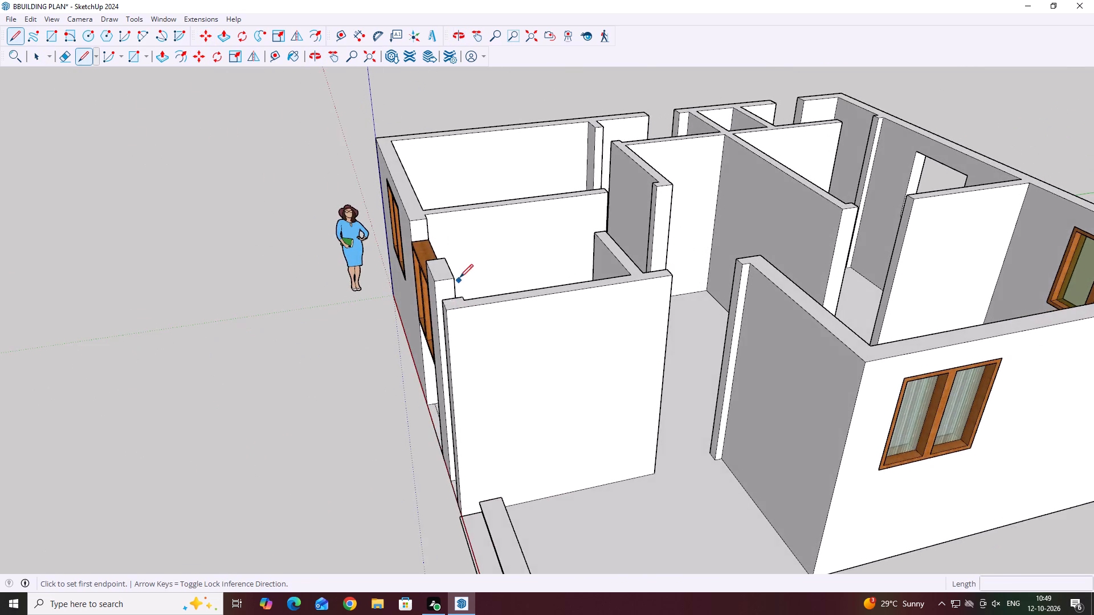
{"action": "scroll", "coordinate": [461, 273], "scroll_direction": "up", "scroll_amount": 4}
{"action": "scroll", "coordinate": [401, 270], "scroll_direction": "up", "scroll_amount": 4}
{"action": "scroll", "coordinate": [374, 162], "scroll_direction": "up", "scroll_amount": 7}
{"action": "left_click", "coordinate": [369, 154]}
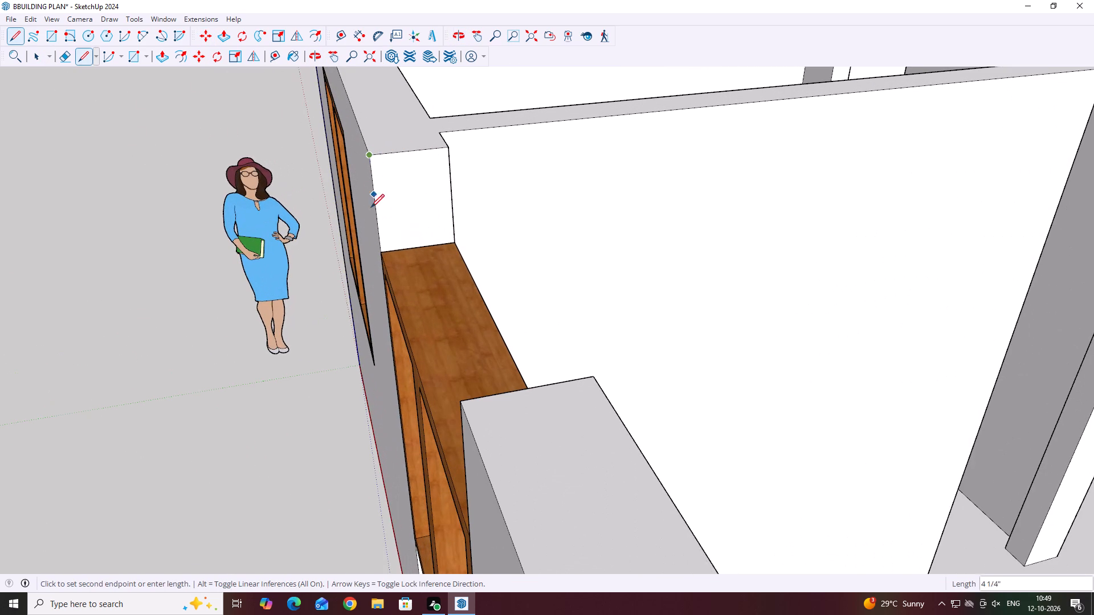
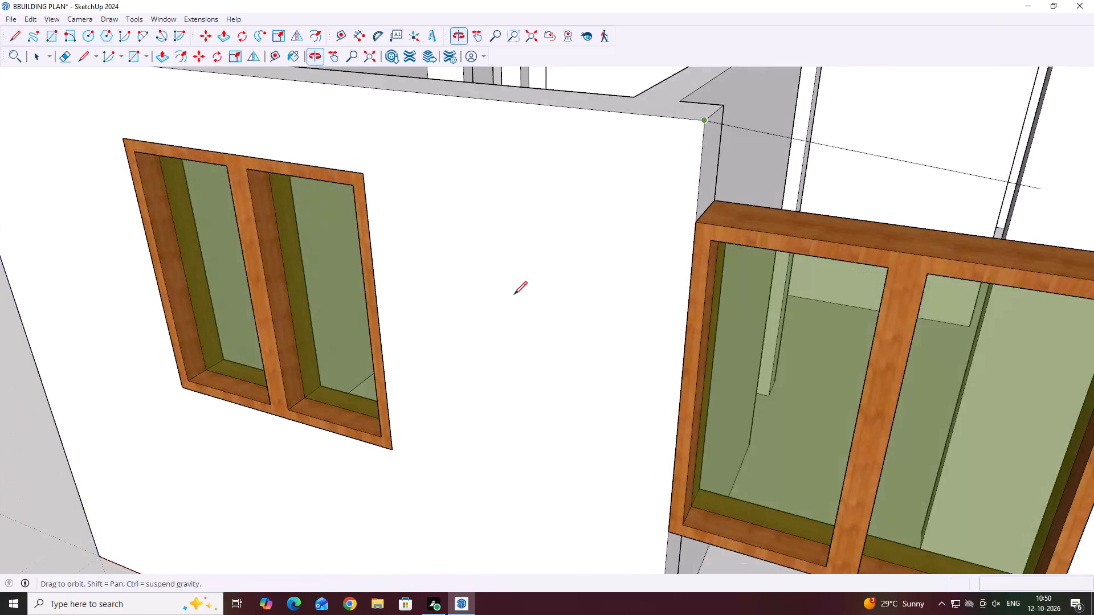
Draw a 1' line down the front wall's end edge and another across the end face along the copied window's top, deleting the overshoot.
{"action": "scroll", "coordinate": [514, 294], "scroll_direction": "down", "scroll_amount": 8}
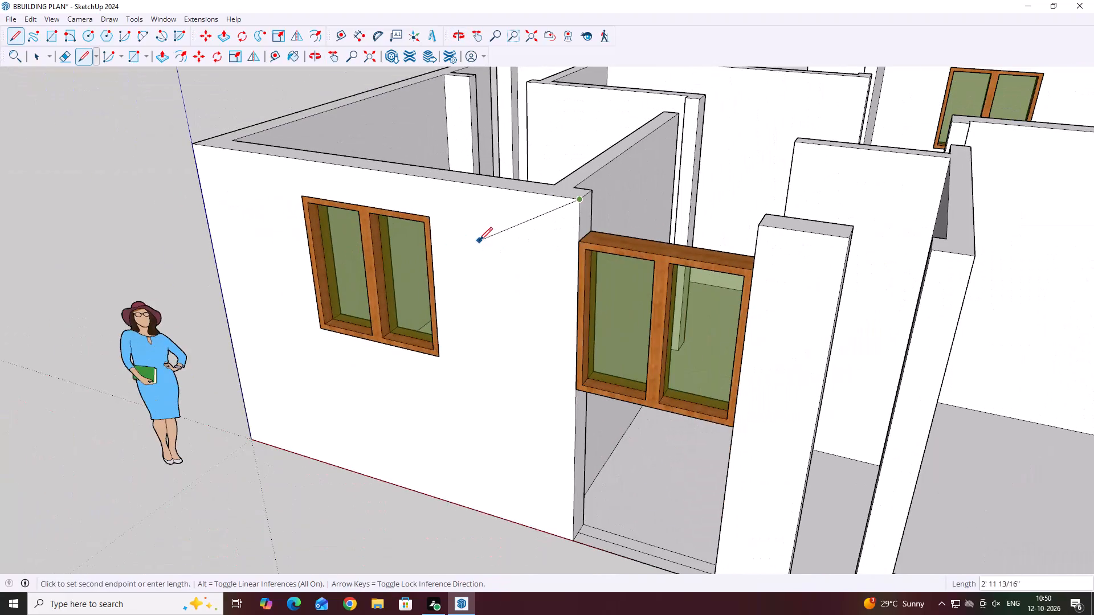
{"action": "scroll", "coordinate": [697, 236], "scroll_direction": "up", "scroll_amount": 2}
{"action": "scroll", "coordinate": [509, 234], "scroll_direction": "up", "scroll_amount": 3}
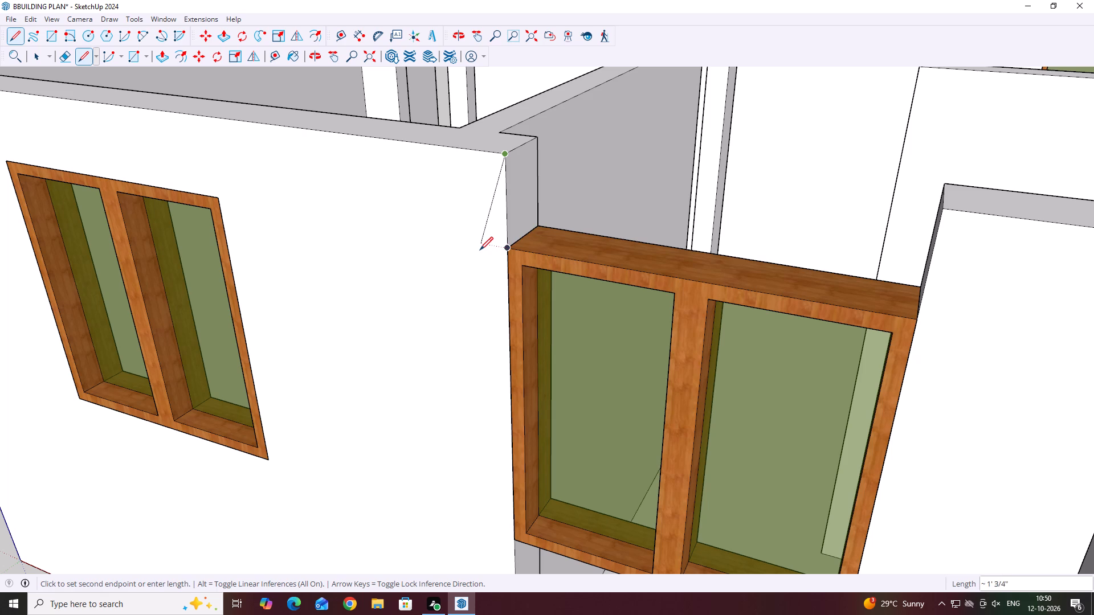
{"action": "type", "text": "1'"}
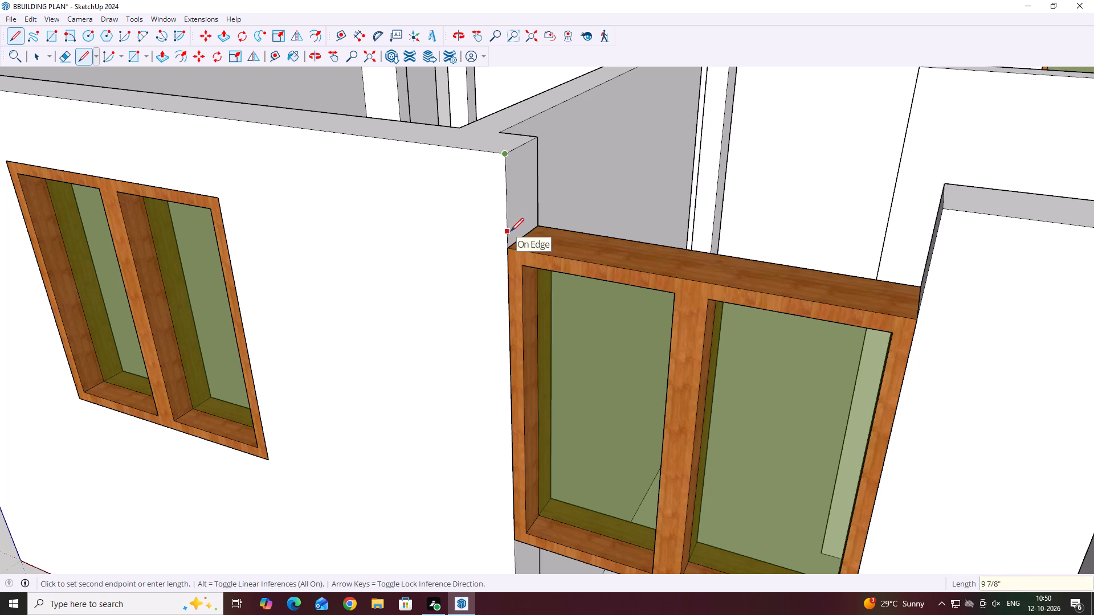
{"action": "type", "text": "1'"}
{"action": "key", "text": "Return"}
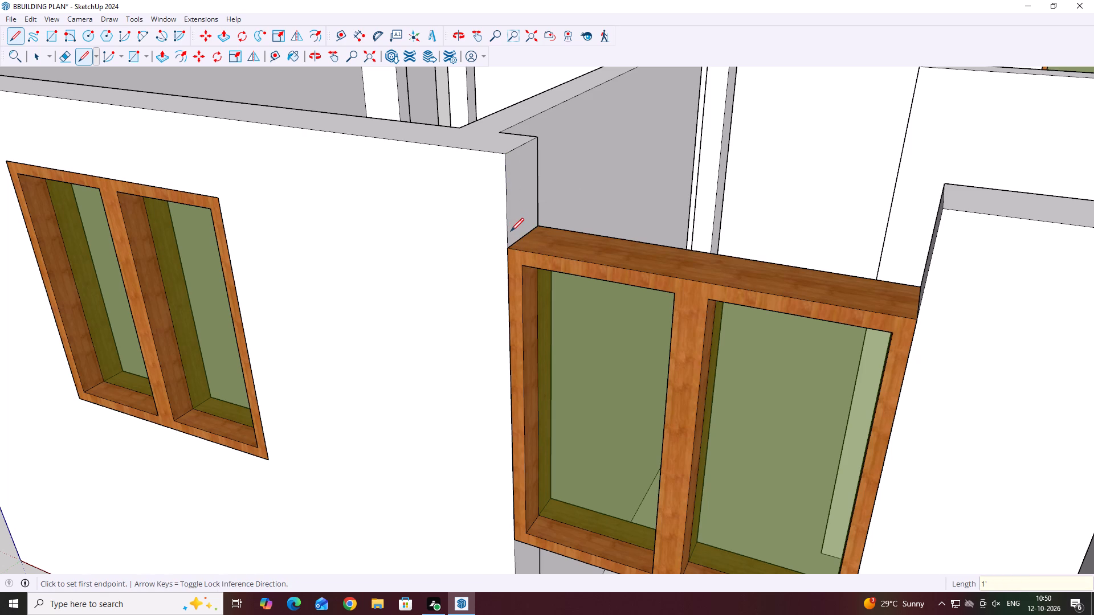
{"action": "left_click", "coordinate": [509, 246]}
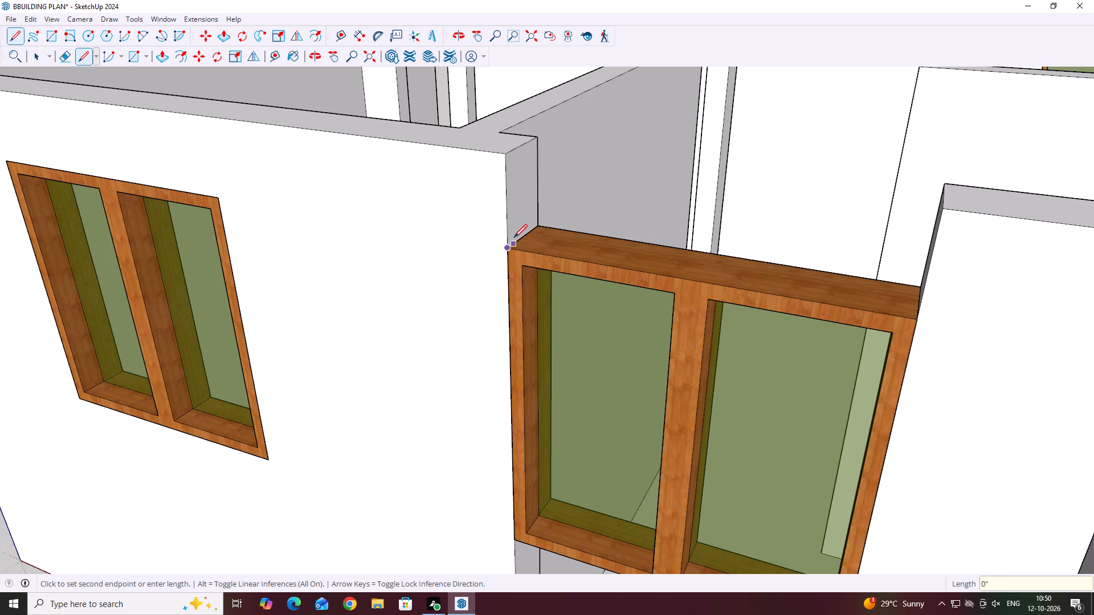
{"action": "left_click", "coordinate": [542, 222]}
{"action": "key", "text": "space"}
{"action": "middle_click_drag", "start_coordinate": [553, 215], "coordinate": [468, 256]}
{"action": "scroll", "coordinate": [469, 256], "scroll_direction": "up", "scroll_amount": 6}
{"action": "left_click", "coordinate": [469, 266]}
{"action": "left_click", "coordinate": [471, 268]}
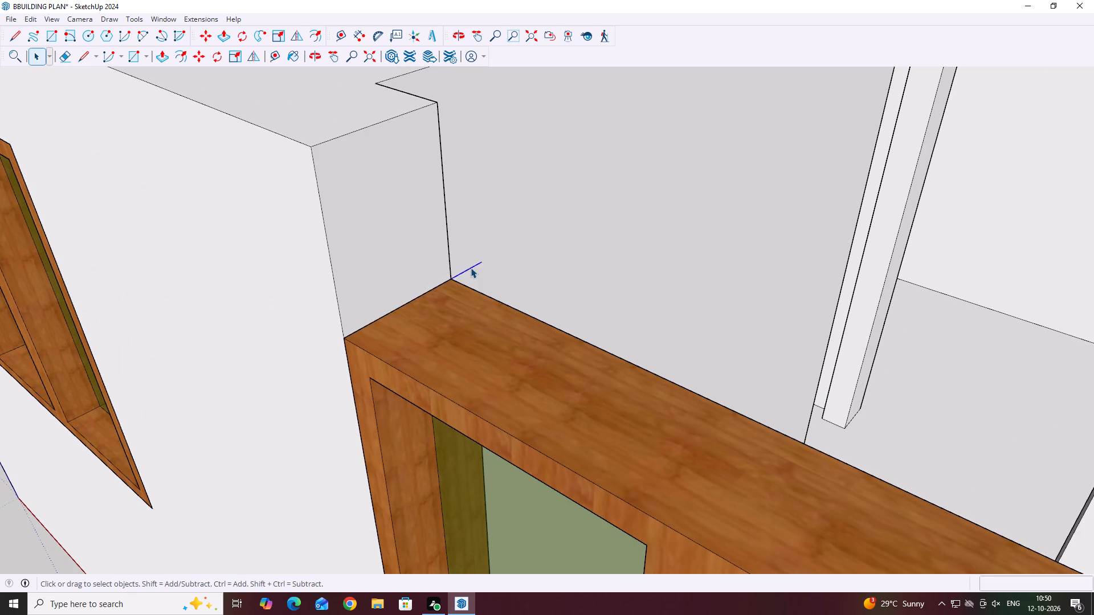
{"action": "key", "text": "Delete"}
Push/Pull the upper wall-end face about 4' over the copied window until it meets the adjacent pillar.
{"action": "scroll", "coordinate": [464, 267], "scroll_direction": "down", "scroll_amount": 5}
{"action": "middle_click_drag", "start_coordinate": [430, 298], "coordinate": [471, 309]}
{"action": "scroll", "coordinate": [464, 307], "scroll_direction": "down", "scroll_amount": 2}
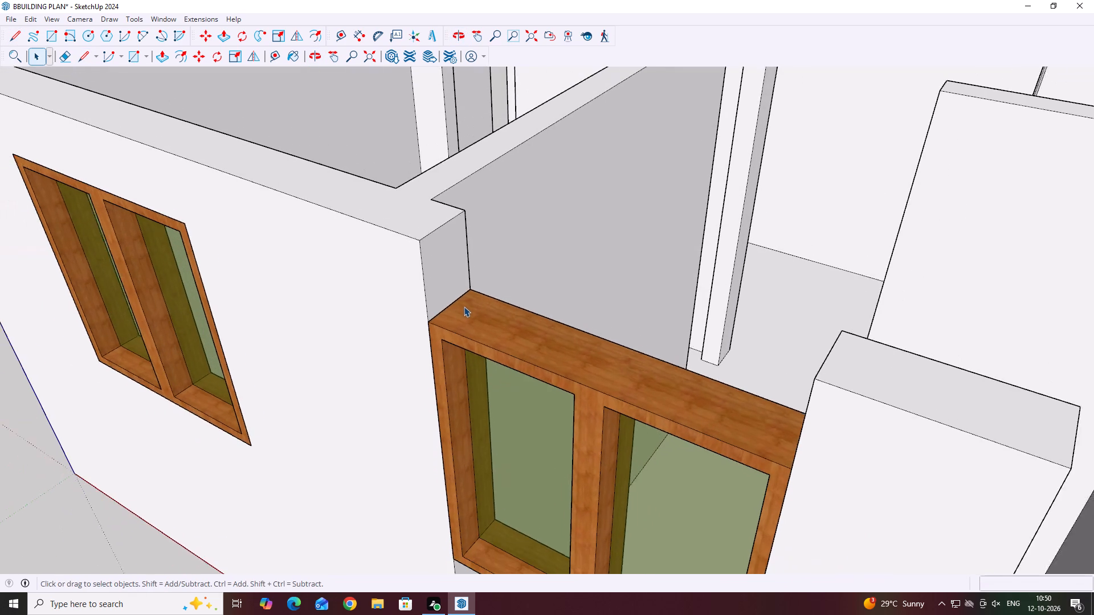
{"action": "scroll", "coordinate": [464, 306], "scroll_direction": "down", "scroll_amount": 1}
{"action": "left_click", "coordinate": [447, 283]}
{"action": "middle_click_drag", "start_coordinate": [492, 312], "coordinate": [506, 325]}
{"action": "key", "text": "p"}
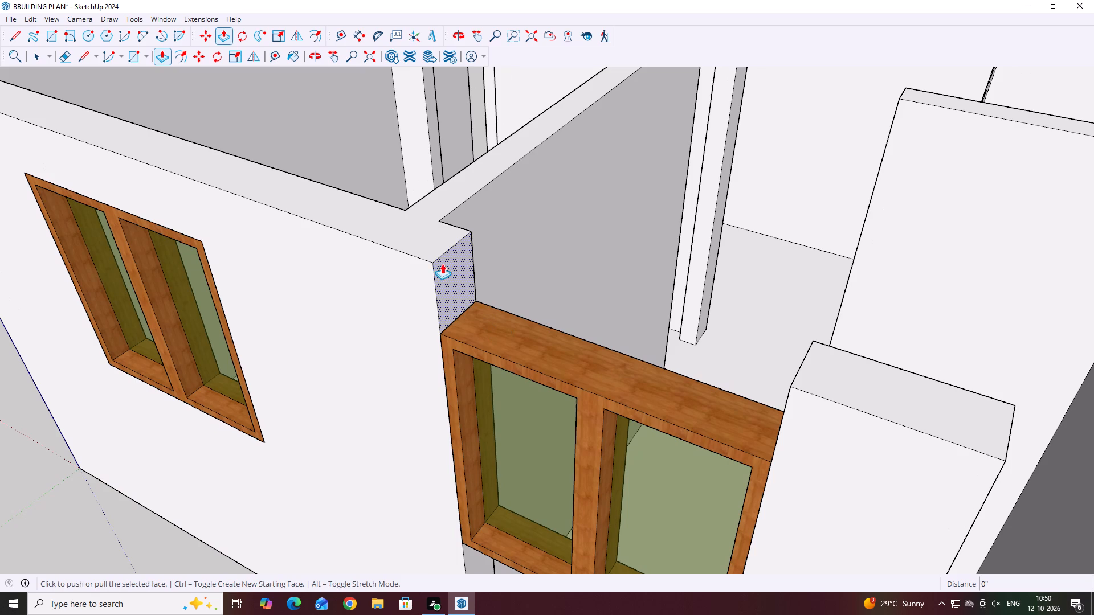
{"action": "left_click", "coordinate": [440, 253]}
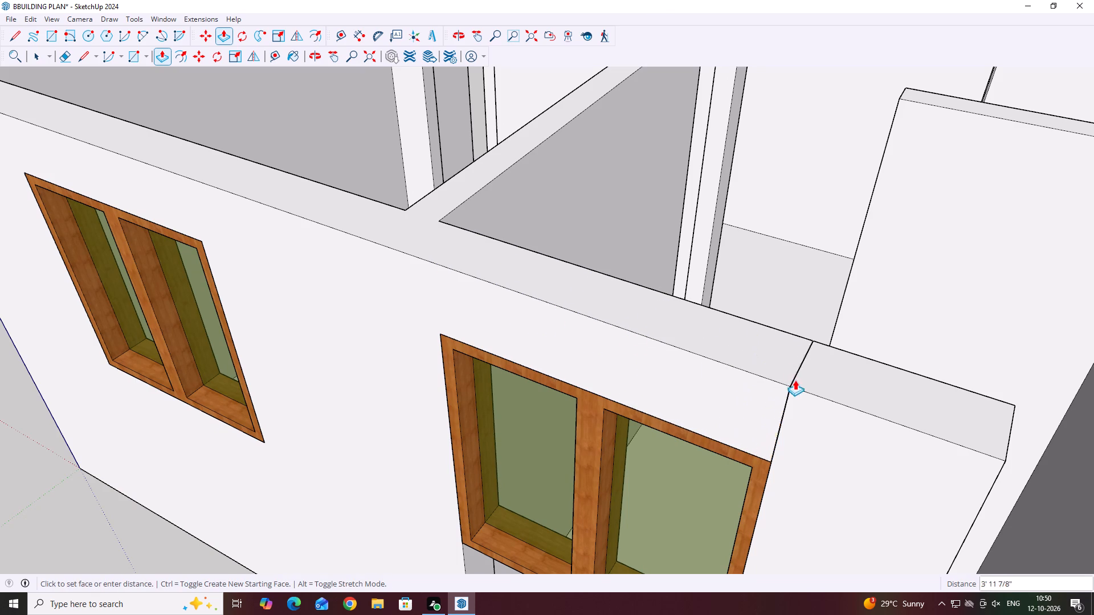
{"action": "left_click", "coordinate": [791, 380]}
{"action": "key", "text": "space"}
Erase the seams where the new wall section meets the pillar, on the wall's top and on its outer face above the window.
{"action": "scroll", "coordinate": [598, 334], "scroll_direction": "down", "scroll_amount": 14}
{"action": "middle_click_drag", "start_coordinate": [640, 486], "coordinate": [738, 475]}
{"action": "scroll", "coordinate": [683, 266], "scroll_direction": "up", "scroll_amount": 4}
{"action": "middle_click_drag", "start_coordinate": [663, 304], "coordinate": [700, 380]}
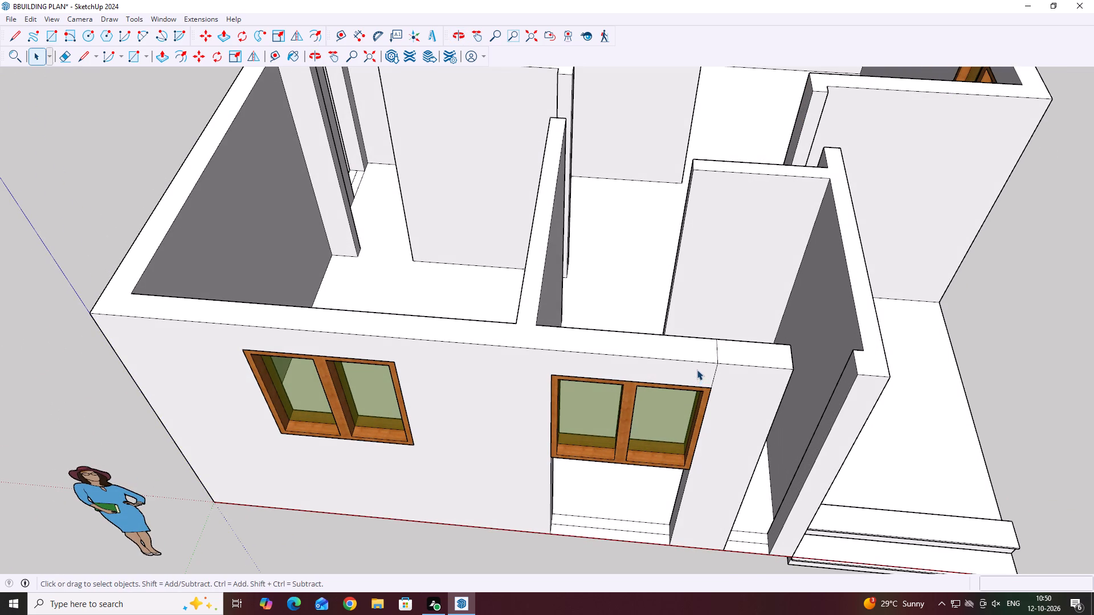
{"action": "key", "text": "e"}
{"action": "scroll", "coordinate": [697, 370], "scroll_direction": "up", "scroll_amount": 6}
{"action": "left_click_drag", "start_coordinate": [733, 337], "coordinate": [725, 335]}
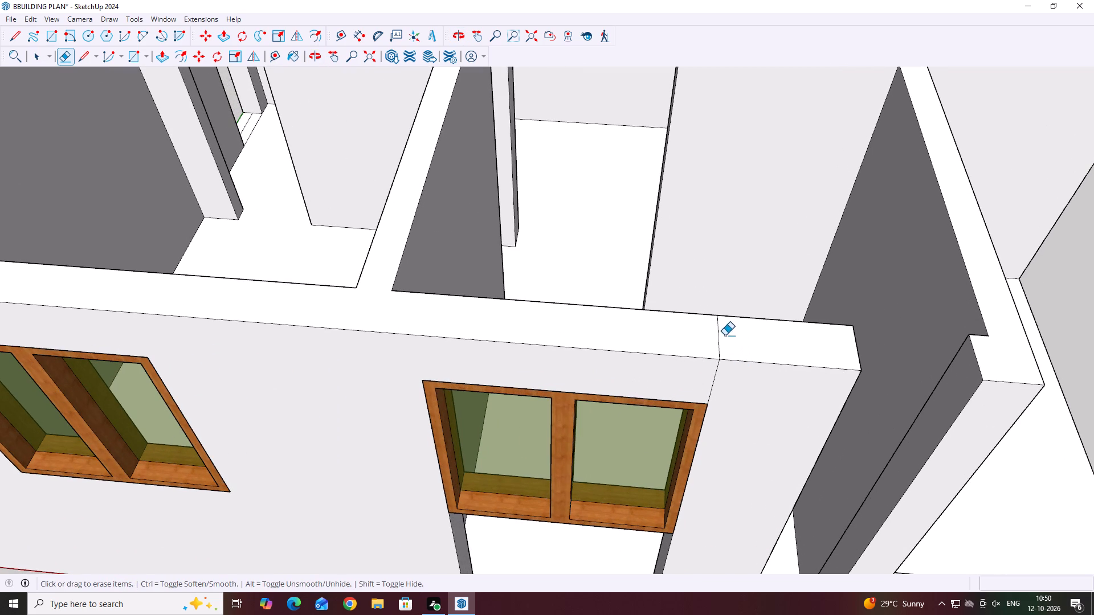
{"action": "left_click_drag", "start_coordinate": [725, 335], "coordinate": [675, 331]}
{"action": "left_click_drag", "start_coordinate": [726, 376], "coordinate": [679, 360]}
{"action": "scroll", "coordinate": [670, 373], "scroll_direction": "down", "scroll_amount": 5}
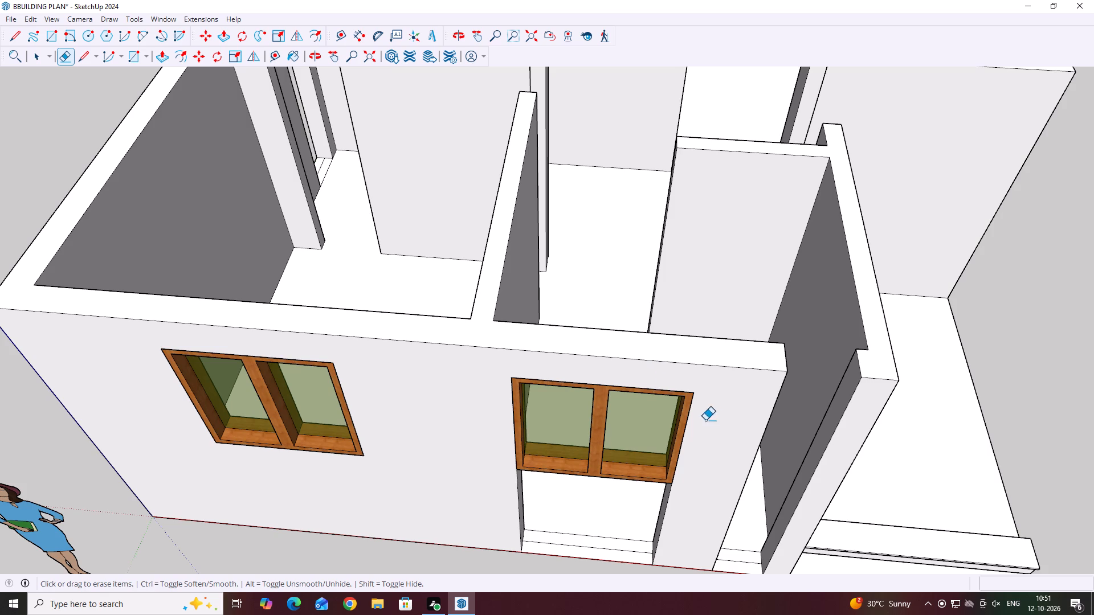
Push/Pull the base strip beneath the copied window up to the window's underside to fill the wall below it.
{"action": "middle_click_drag", "start_coordinate": [704, 407], "coordinate": [560, 314]}
{"action": "middle_click_drag", "start_coordinate": [619, 321], "coordinate": [679, 303]}
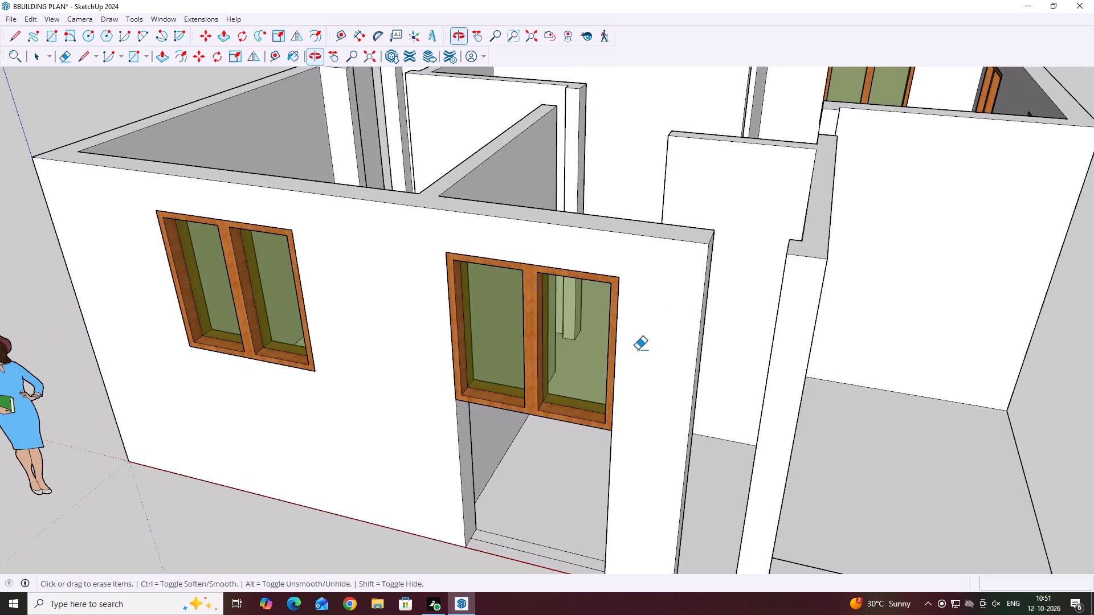
{"action": "middle_click_drag", "start_coordinate": [575, 409], "coordinate": [684, 416]}
{"action": "scroll", "coordinate": [600, 534], "scroll_direction": "up", "scroll_amount": 2}
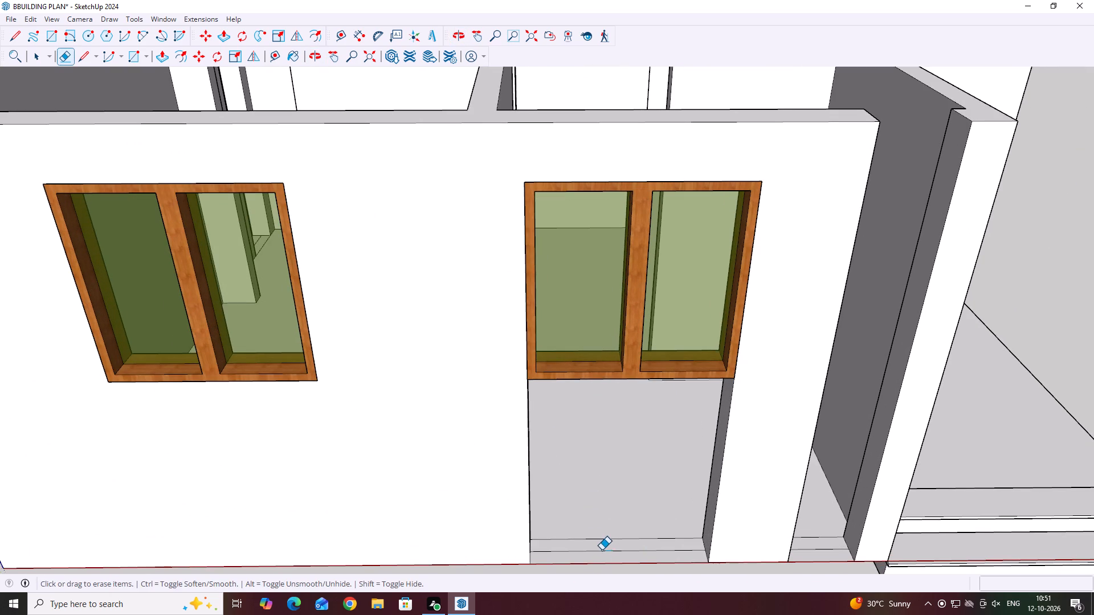
{"action": "left_click", "coordinate": [602, 551]}
{"action": "key", "text": "space"}
{"action": "left_click", "coordinate": [600, 555]}
{"action": "scroll", "coordinate": [550, 507], "scroll_direction": "down", "scroll_amount": 5}
{"action": "middle_click_drag", "start_coordinate": [571, 524], "coordinate": [588, 534]}
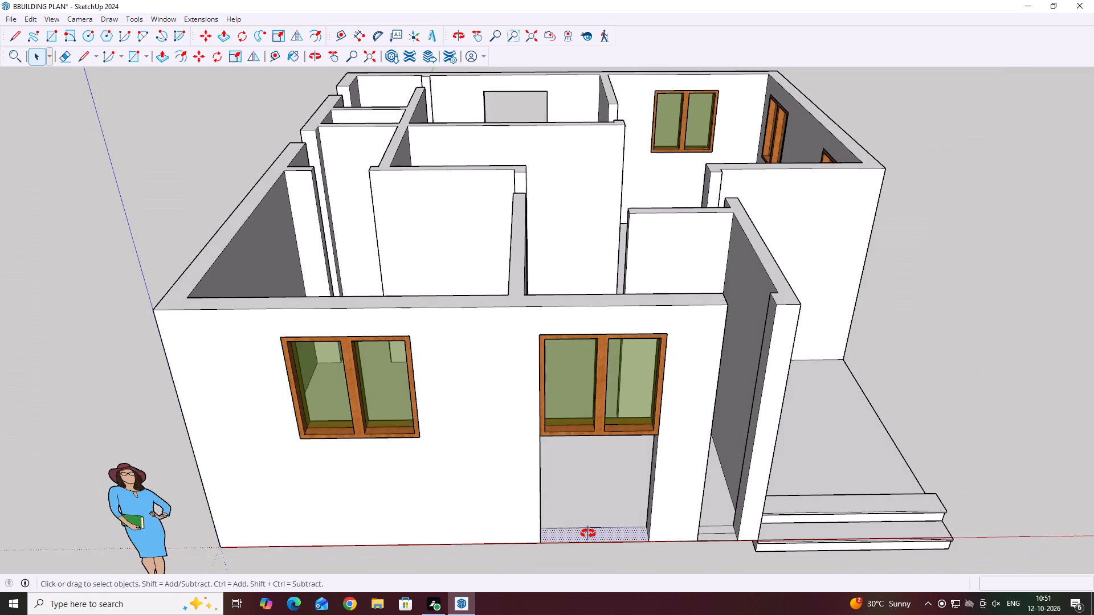
{"action": "middle_click_drag", "start_coordinate": [588, 534], "coordinate": [595, 534]}
{"action": "key", "text": "p"}
{"action": "scroll", "coordinate": [626, 540], "scroll_direction": "up", "scroll_amount": 3}
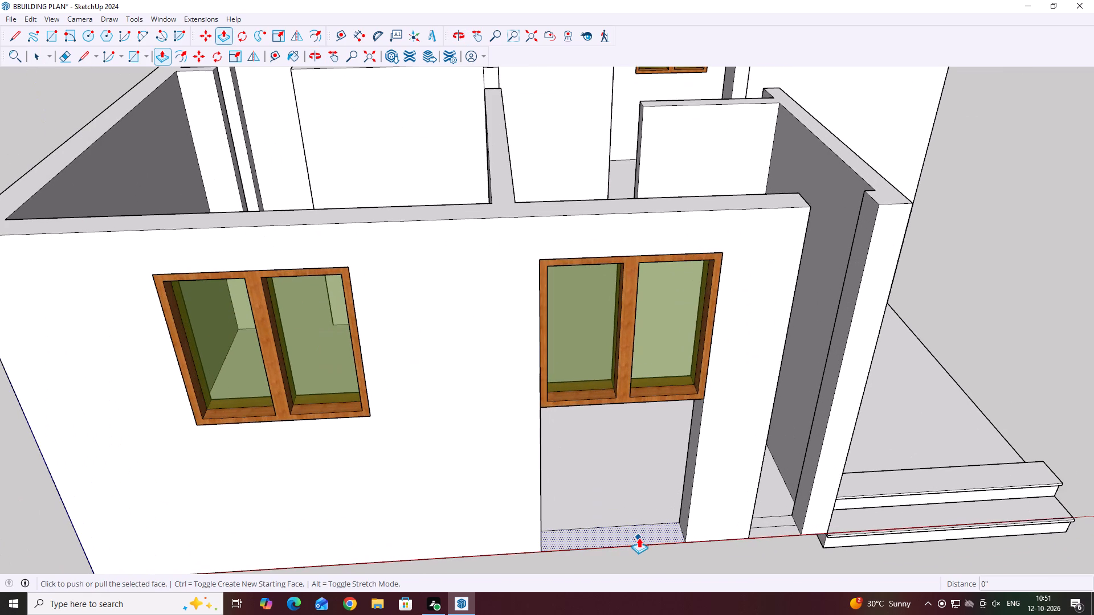
{"action": "left_click", "coordinate": [636, 538]}
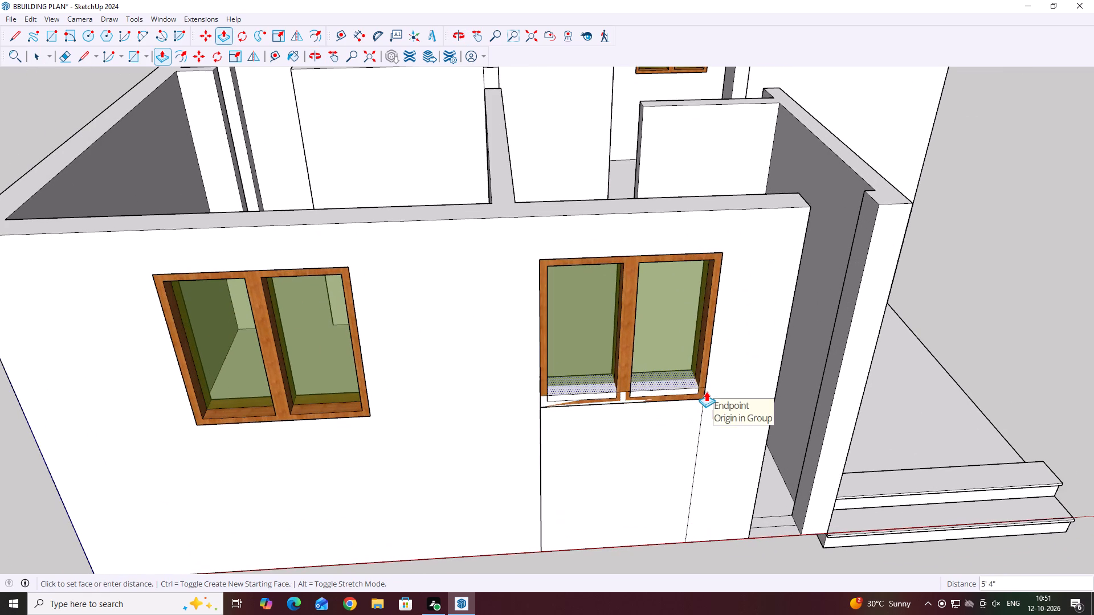
{"action": "left_click", "coordinate": [705, 395]}
{"action": "key", "text": "space"}
Erase the two vertical seams below the copied window on the front wall's outer face.
{"action": "scroll", "coordinate": [565, 384], "scroll_direction": "down", "scroll_amount": 5}
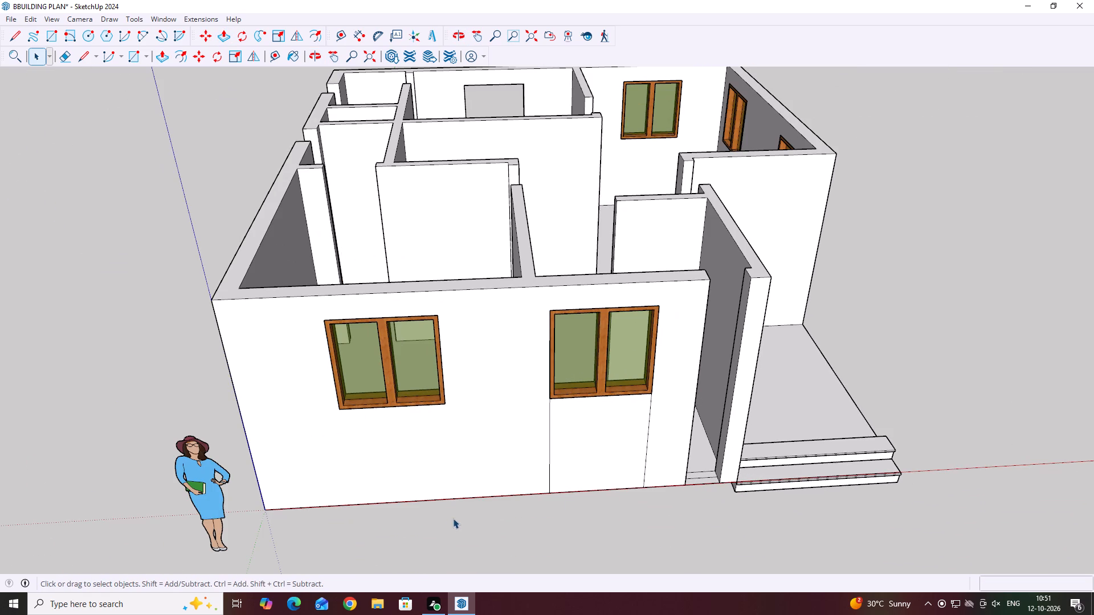
{"action": "key", "text": "e"}
{"action": "scroll", "coordinate": [488, 506], "scroll_direction": "up", "scroll_amount": 6}
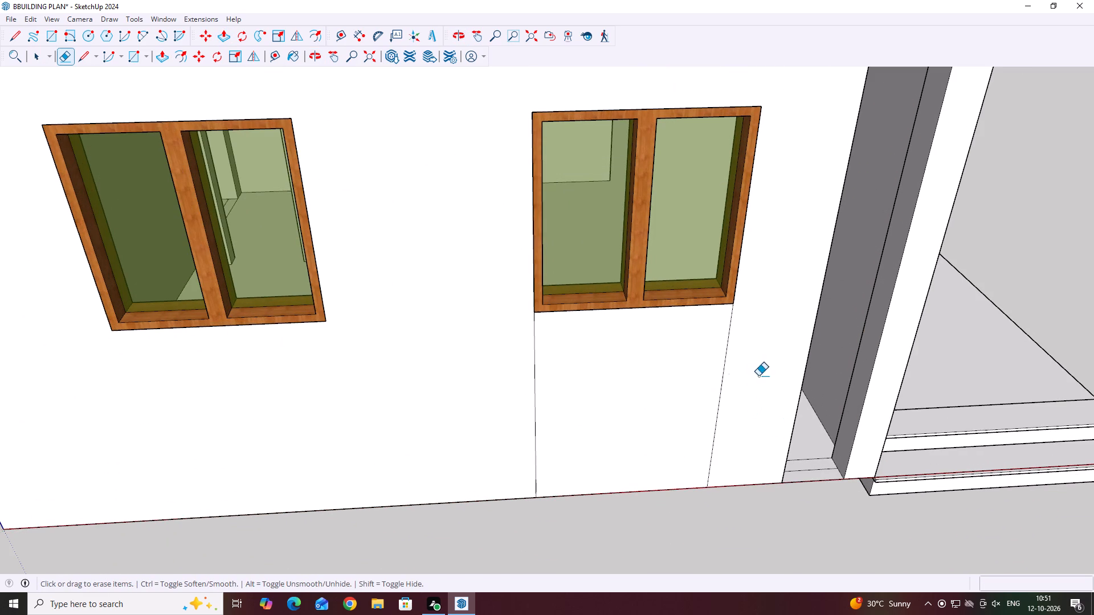
{"action": "left_click_drag", "start_coordinate": [752, 375], "coordinate": [493, 402]}
{"action": "scroll", "coordinate": [557, 419], "scroll_direction": "down", "scroll_amount": 6}
Erase the vertical seams below and above the copied window on the front wall's inner face.
{"action": "middle_click_drag", "start_coordinate": [649, 351], "coordinate": [416, 379]}
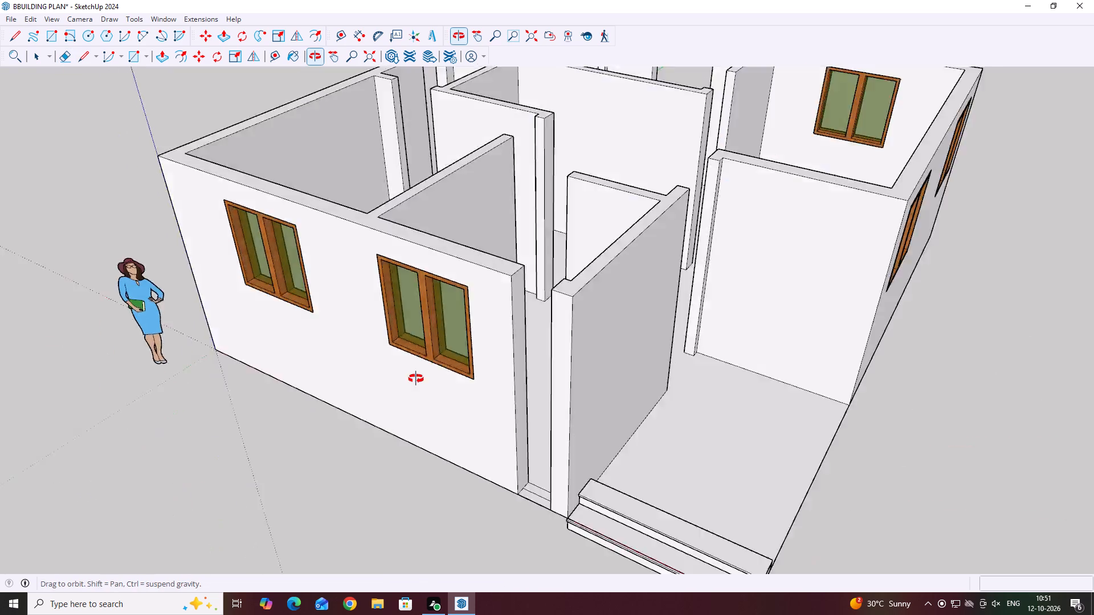
{"action": "middle_click_drag", "start_coordinate": [416, 379], "coordinate": [218, 387]}
{"action": "middle_click_drag", "start_coordinate": [481, 286], "coordinate": [125, 356]}
{"action": "scroll", "coordinate": [475, 150], "scroll_direction": "up", "scroll_amount": 6}
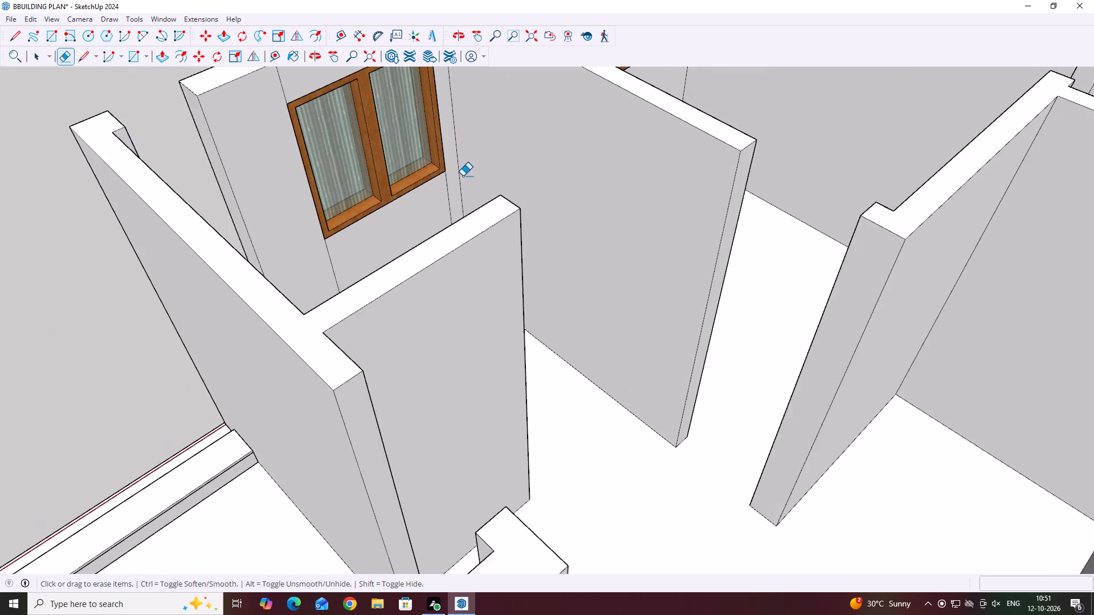
{"action": "scroll", "coordinate": [459, 178], "scroll_direction": "up", "scroll_amount": 1}
{"action": "middle_click_drag", "start_coordinate": [461, 192], "coordinate": [424, 232]}
{"action": "scroll", "coordinate": [476, 210], "scroll_direction": "up", "scroll_amount": 4}
{"action": "left_click_drag", "start_coordinate": [470, 175], "coordinate": [264, 276]}
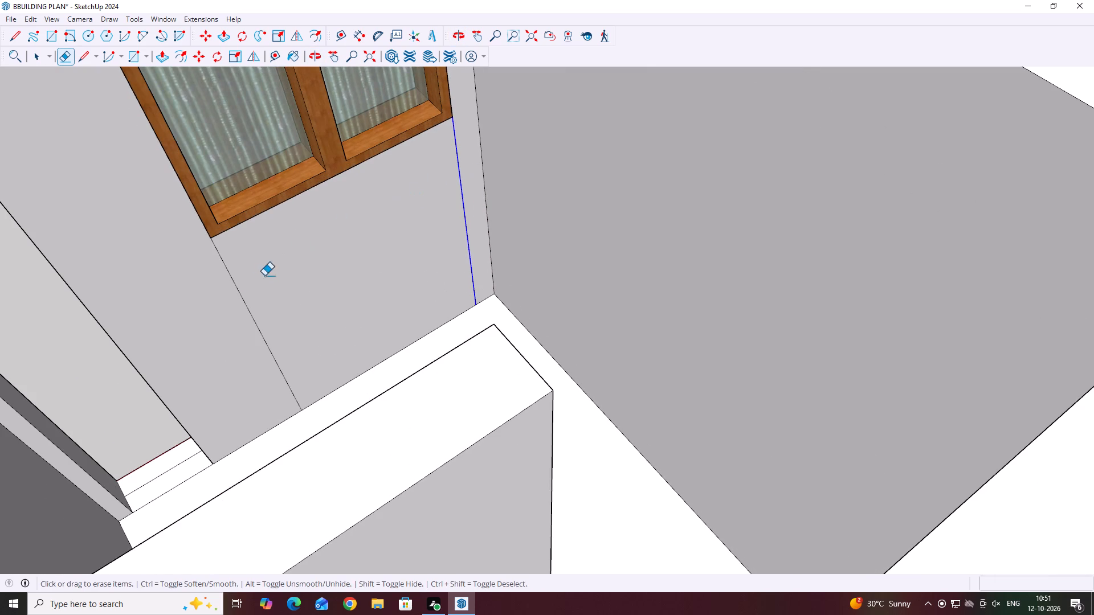
{"action": "left_click_drag", "start_coordinate": [264, 276], "coordinate": [222, 308]}
{"action": "scroll", "coordinate": [329, 318], "scroll_direction": "down", "scroll_amount": 11}
{"action": "scroll", "coordinate": [294, 220], "scroll_direction": "up", "scroll_amount": 2}
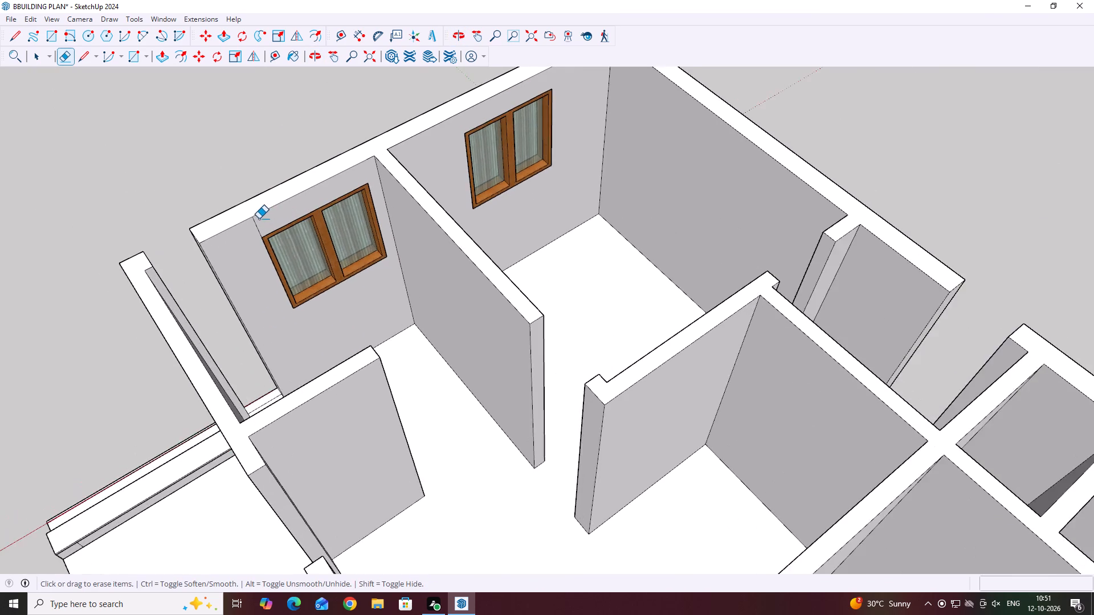
{"action": "scroll", "coordinate": [258, 219], "scroll_direction": "up", "scroll_amount": 4}
{"action": "left_click_drag", "start_coordinate": [267, 219], "coordinate": [232, 229]}
{"action": "scroll", "coordinate": [339, 228], "scroll_direction": "down", "scroll_amount": 5}
{"action": "key", "text": "space"}
Copy the original front-wall window about 29' 8" across the building into the empty window opening in the opposite outer wall.
{"action": "scroll", "coordinate": [247, 200], "scroll_direction": "down", "scroll_amount": 5}
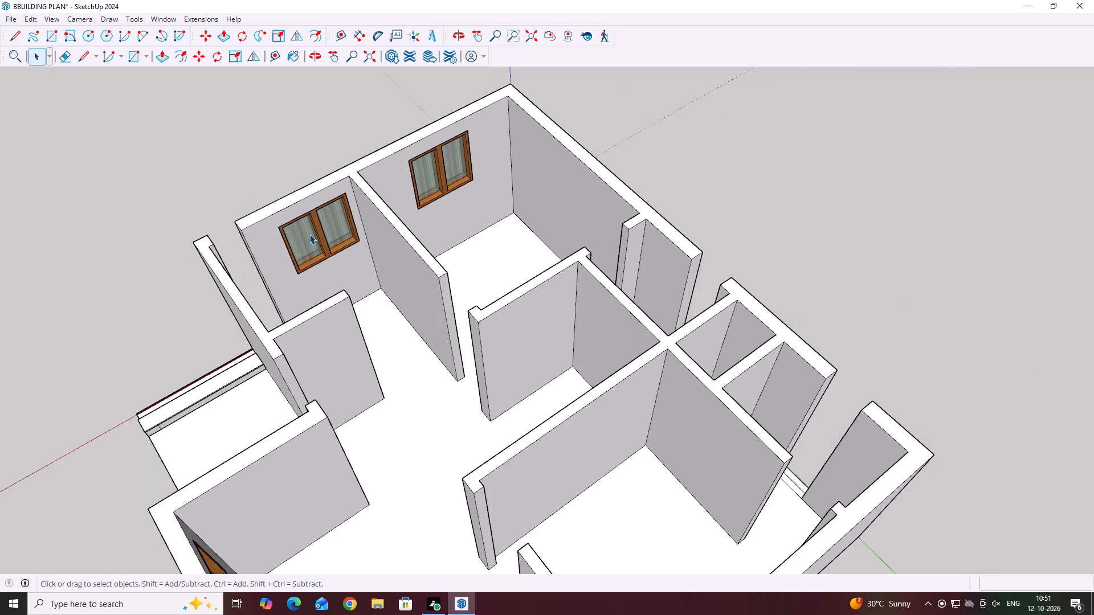
{"action": "middle_click_drag", "start_coordinate": [295, 244], "coordinate": [600, 246]}
{"action": "scroll", "coordinate": [598, 259], "scroll_direction": "down", "scroll_amount": 10}
{"action": "scroll", "coordinate": [487, 403], "scroll_direction": "down", "scroll_amount": 1}
{"action": "middle_click_drag", "start_coordinate": [749, 417], "coordinate": [704, 412]}
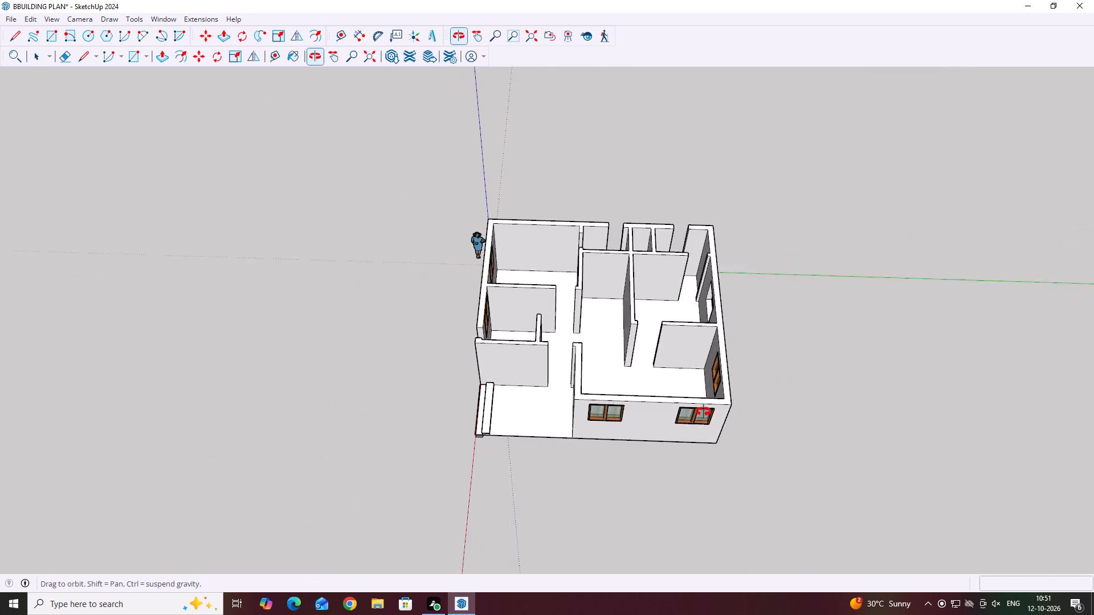
{"action": "middle_click_drag", "start_coordinate": [704, 412], "coordinate": [581, 378]}
{"action": "middle_click_drag", "start_coordinate": [748, 433], "coordinate": [539, 404]}
{"action": "middle_click_drag", "start_coordinate": [696, 430], "coordinate": [581, 404]}
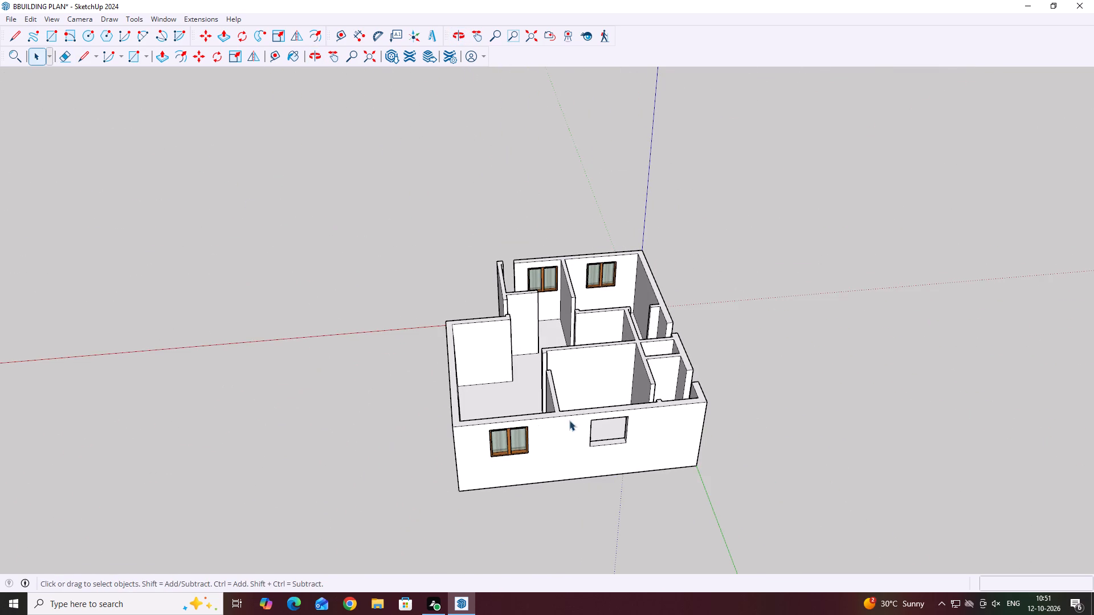
{"action": "scroll", "coordinate": [627, 268], "scroll_direction": "up", "scroll_amount": 3}
{"action": "left_click", "coordinate": [605, 271]}
{"action": "key", "text": "m"}
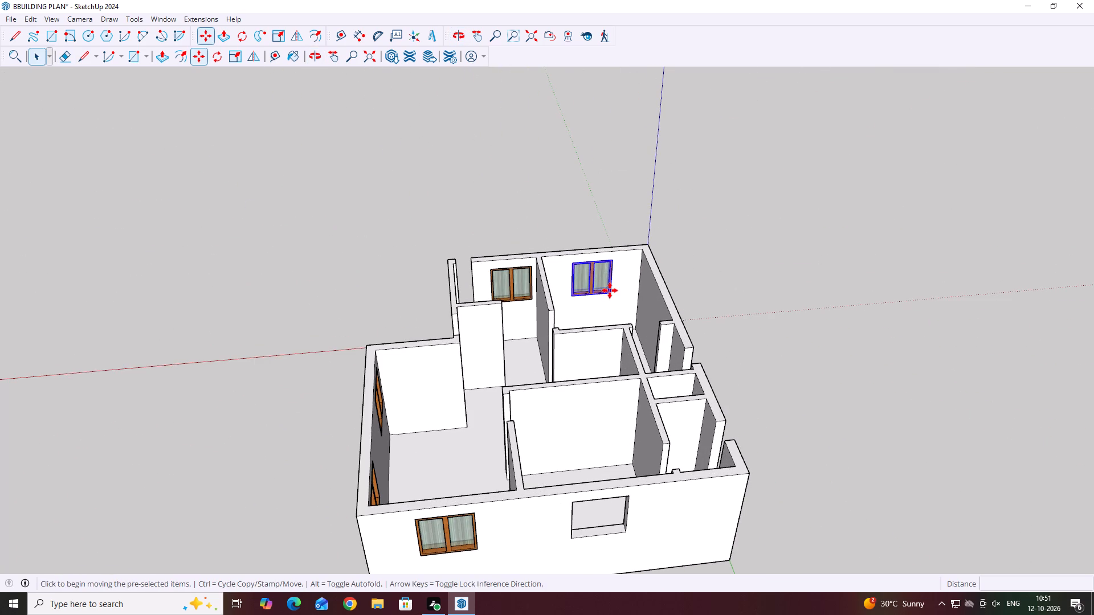
{"action": "scroll", "coordinate": [611, 278], "scroll_direction": "up", "scroll_amount": 4}
{"action": "left_click", "coordinate": [610, 257]}
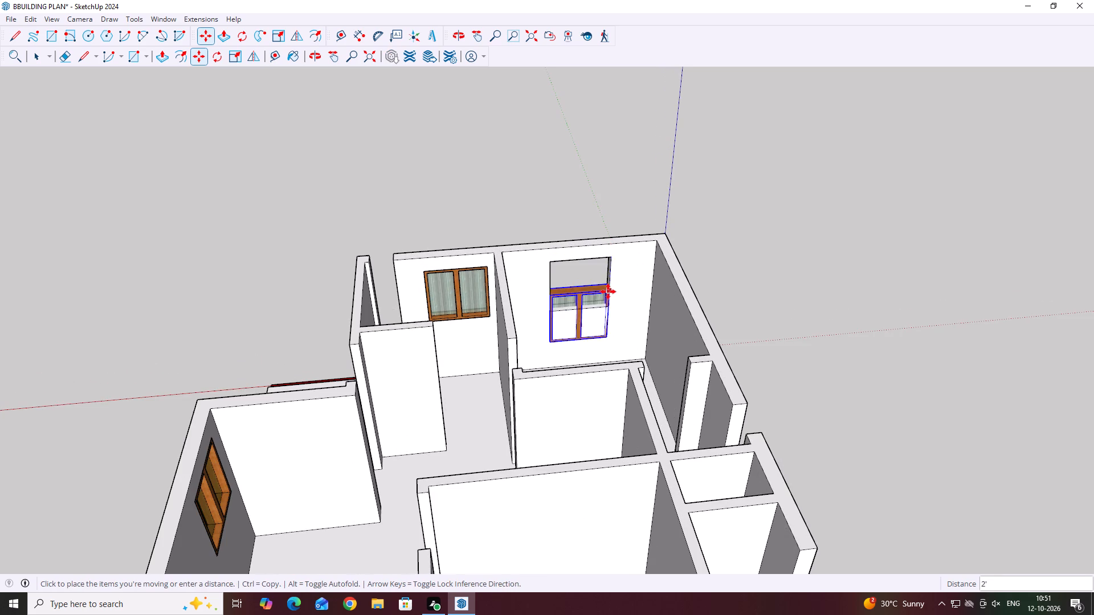
{"action": "scroll", "coordinate": [609, 292], "scroll_direction": "down", "scroll_amount": 9, "text": "ctrl"}
{"action": "scroll", "coordinate": [606, 432], "scroll_direction": "up", "scroll_amount": 8}
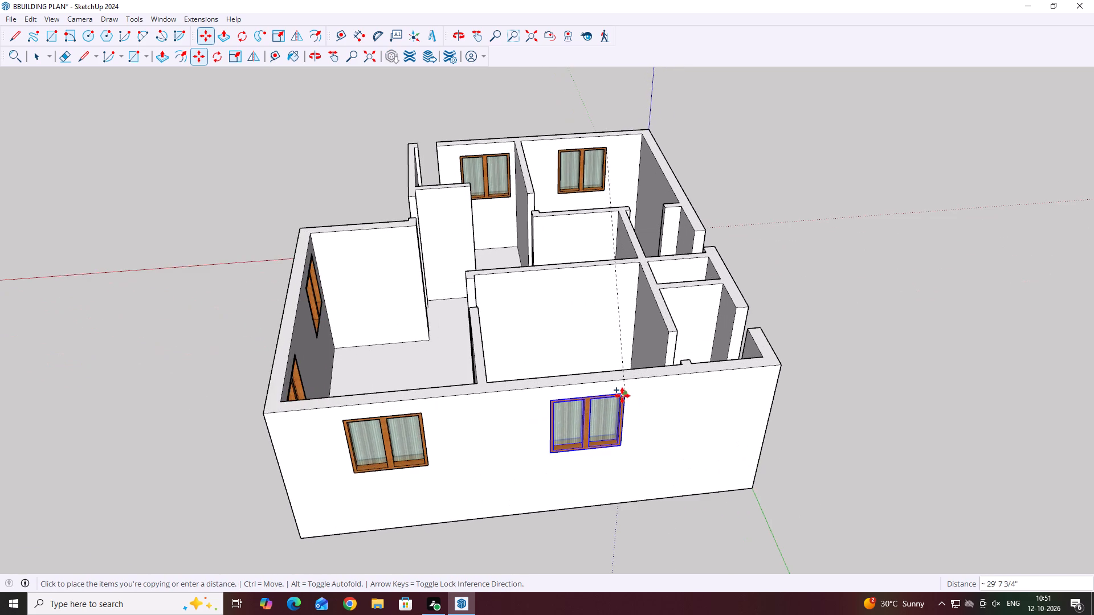
{"action": "left_click", "coordinate": [626, 393]}
{"action": "key", "text": "space"}
{"action": "scroll", "coordinate": [487, 354], "scroll_direction": "down", "scroll_amount": 6}
{"action": "left_click", "coordinate": [818, 381]}
Examine the building from several sides to check the fitted windows and the remaining openings.
{"action": "middle_click_drag", "start_coordinate": [366, 329], "coordinate": [764, 383]}
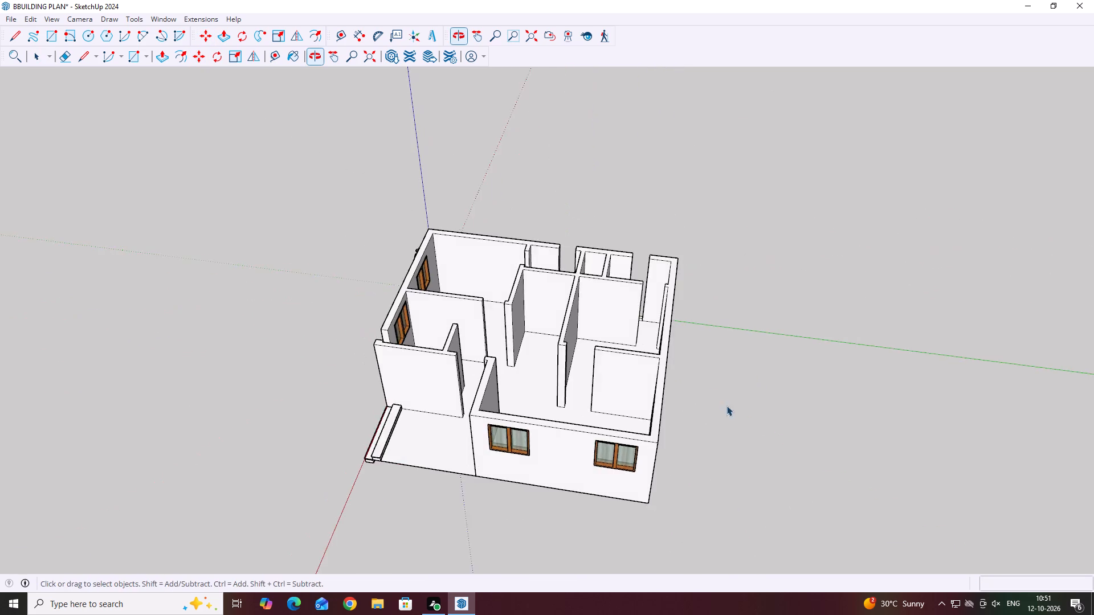
{"action": "scroll", "coordinate": [597, 426], "scroll_direction": "down", "scroll_amount": 4}
{"action": "middle_click_drag", "start_coordinate": [570, 425], "coordinate": [790, 429]}
{"action": "scroll", "coordinate": [688, 342], "scroll_direction": "up", "scroll_amount": 3}
{"action": "scroll", "coordinate": [602, 285], "scroll_direction": "up", "scroll_amount": 1}
{"action": "middle_click_drag", "start_coordinate": [599, 281], "coordinate": [577, 331]}
{"action": "middle_click_drag", "start_coordinate": [698, 338], "coordinate": [594, 334]}
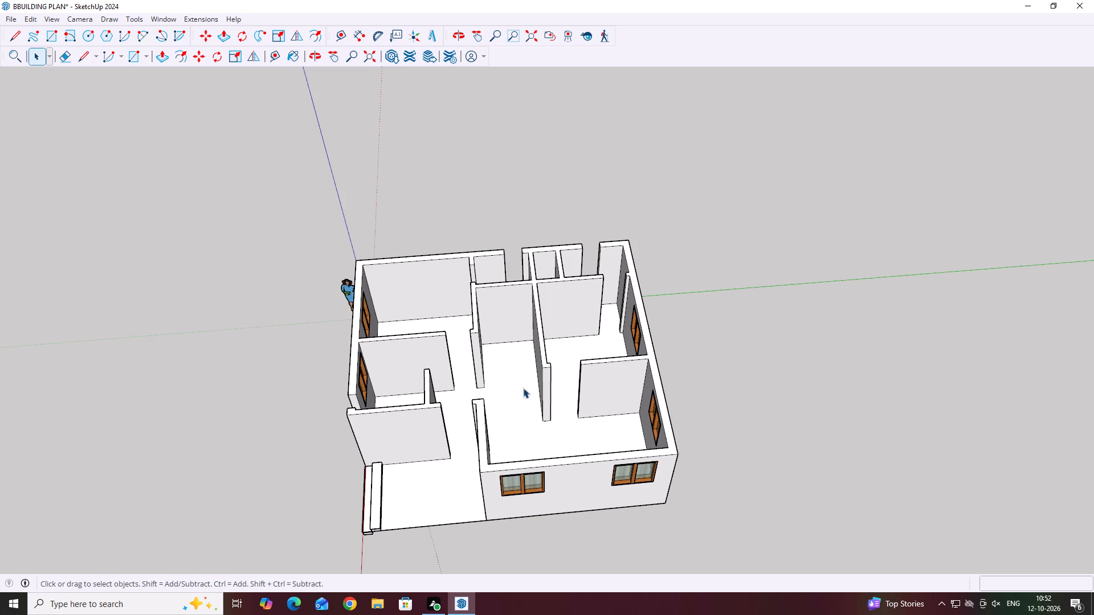
{"action": "middle_click_drag", "start_coordinate": [419, 406], "coordinate": [626, 393]}
{"action": "middle_click_drag", "start_coordinate": [556, 461], "coordinate": [639, 367]}
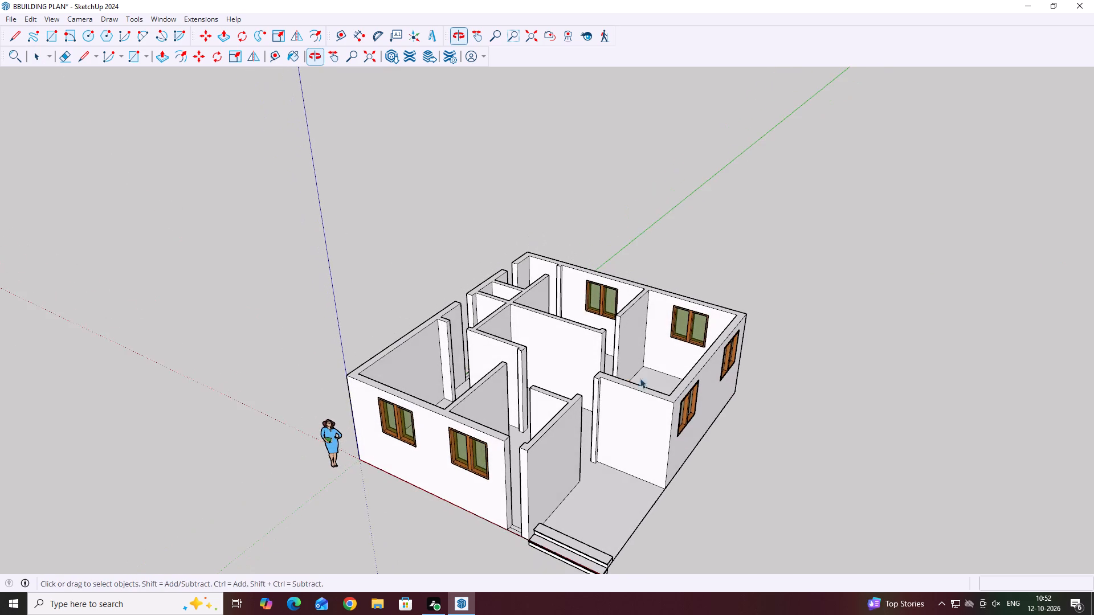
{"action": "middle_click_drag", "start_coordinate": [491, 544], "coordinate": [581, 532]}
{"action": "scroll", "coordinate": [582, 528], "scroll_direction": "up", "scroll_amount": 6}
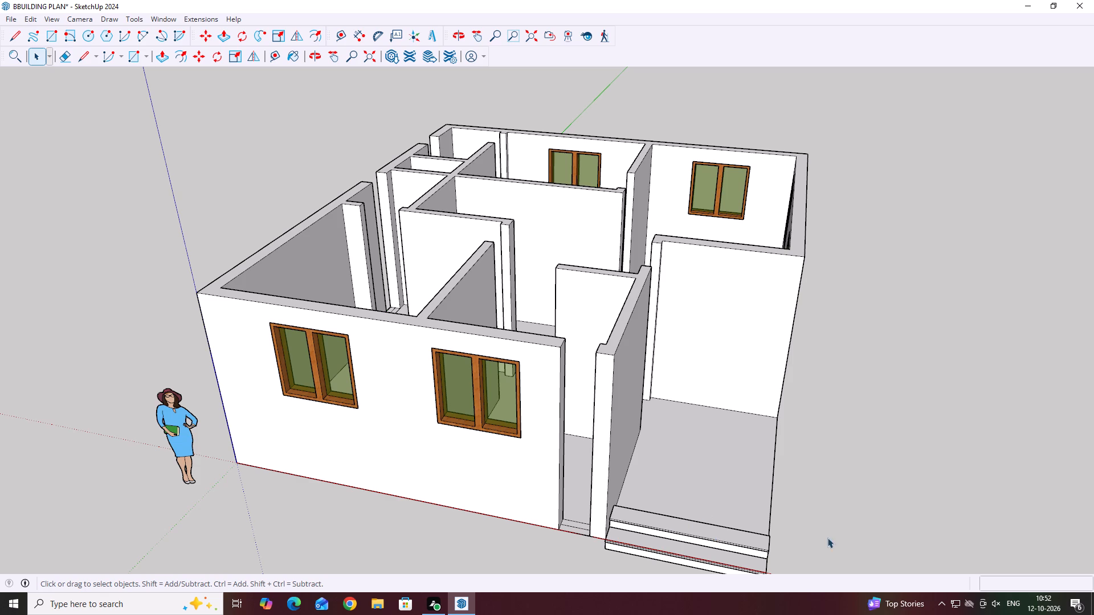
Delete the extra edge crossing the floor strip at the narrow front doorway beside the windows.
{"action": "middle_click_drag", "start_coordinate": [658, 434], "coordinate": [758, 465]}
{"action": "scroll", "coordinate": [678, 529], "scroll_direction": "up", "scroll_amount": 2}
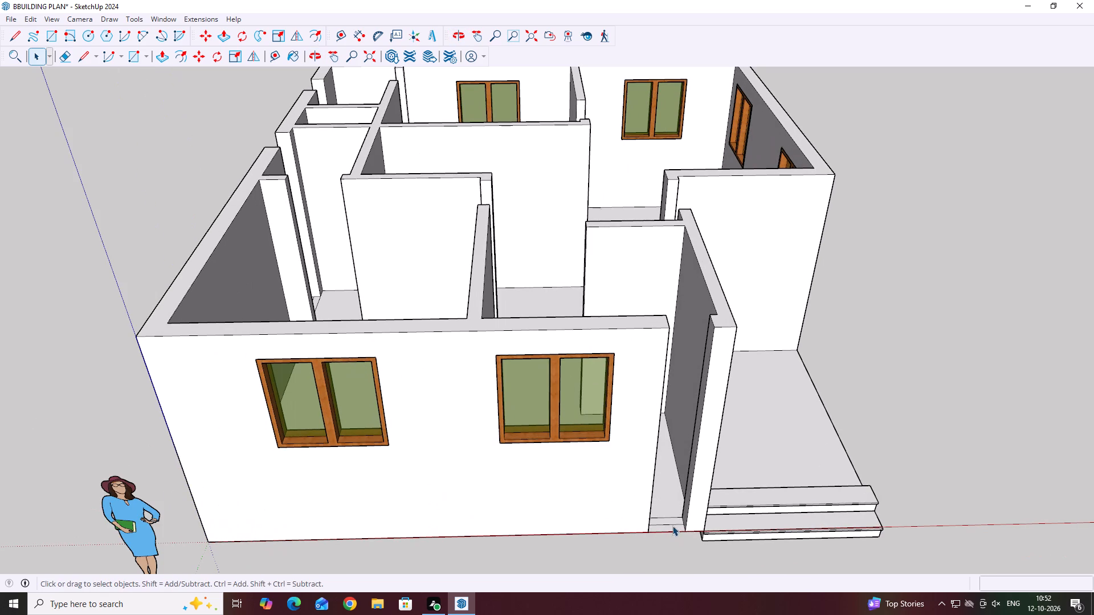
{"action": "left_click", "coordinate": [671, 522]}
{"action": "left_click", "coordinate": [671, 522]}
{"action": "left_click", "coordinate": [671, 524]}
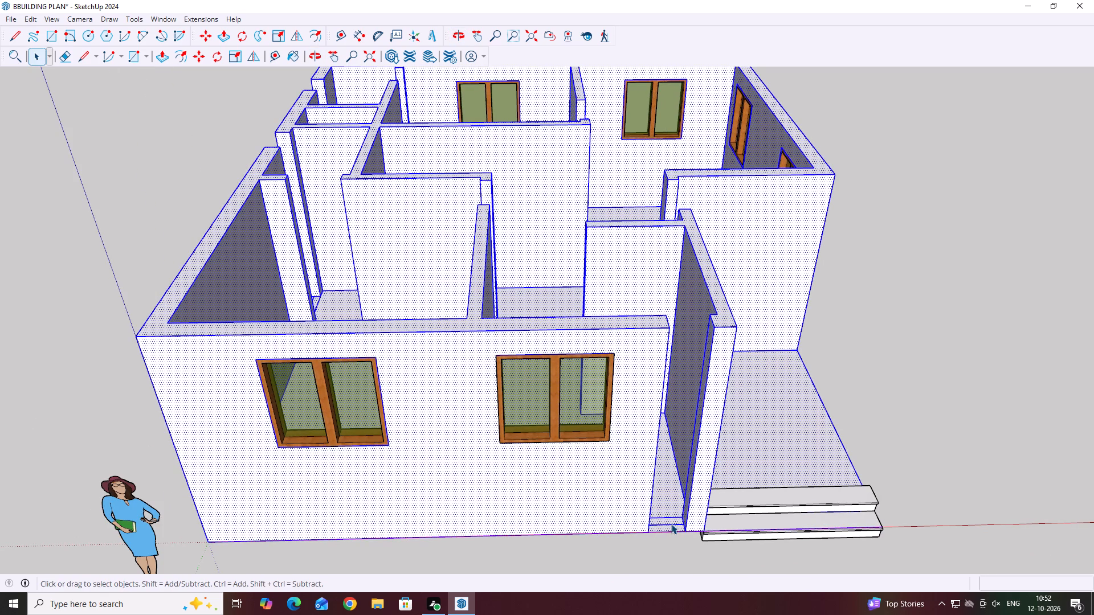
{"action": "left_click_drag", "start_coordinate": [933, 493], "coordinate": [897, 492]}
{"action": "scroll", "coordinate": [676, 527], "scroll_direction": "up", "scroll_amount": 3}
{"action": "left_click", "coordinate": [671, 522]}
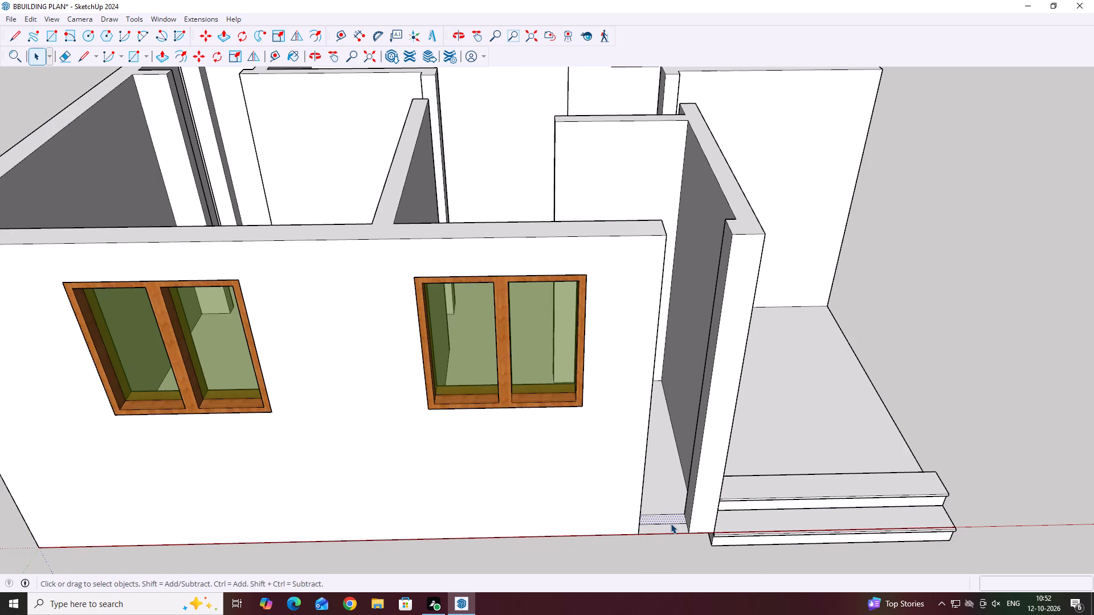
{"action": "left_click", "coordinate": [671, 523]}
{"action": "key", "text": "Delete"}
{"action": "scroll", "coordinate": [575, 441], "scroll_direction": "down", "scroll_amount": 4}
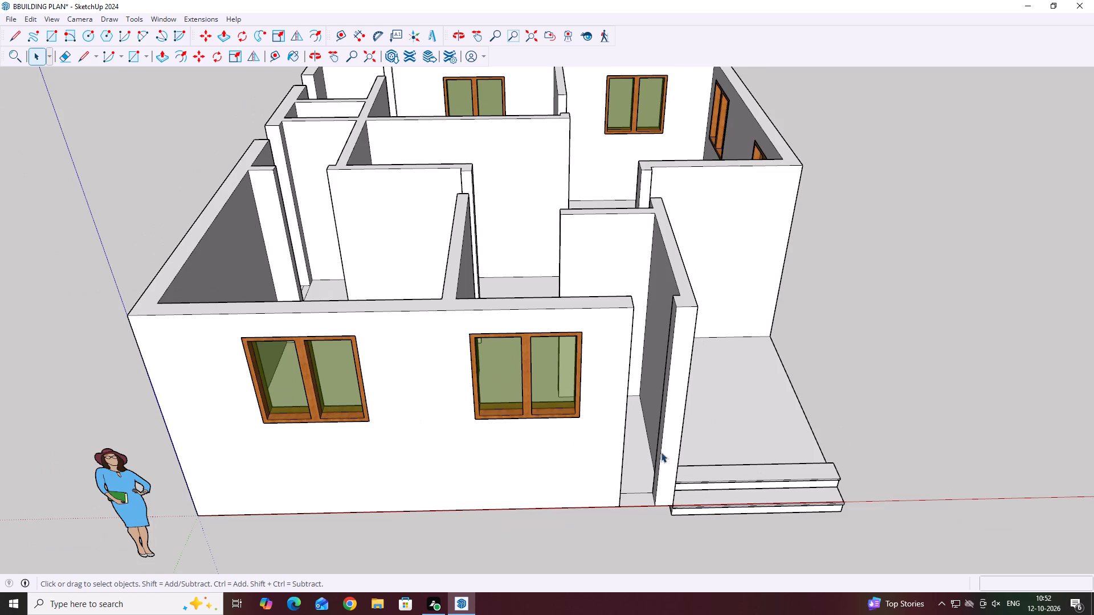
Examine the front doorway and the building from its other sides, including the wall with two door openings.
{"action": "middle_click_drag", "start_coordinate": [856, 452], "coordinate": [779, 421]}
{"action": "scroll", "coordinate": [546, 310], "scroll_direction": "up", "scroll_amount": 8}
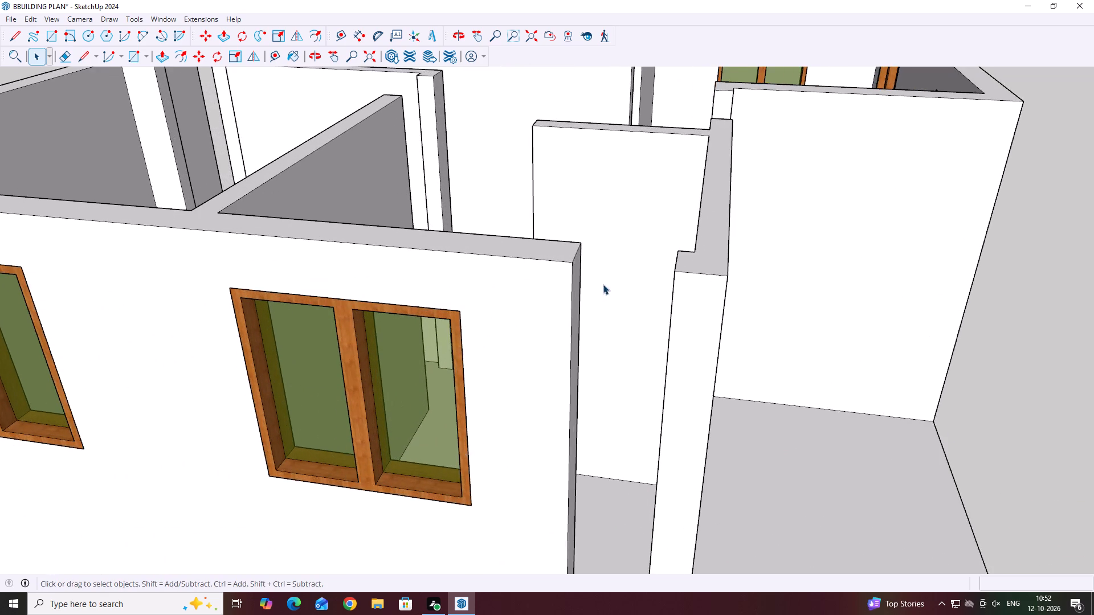
{"action": "middle_click_drag", "start_coordinate": [606, 286], "coordinate": [507, 287]}
{"action": "scroll", "coordinate": [524, 283], "scroll_direction": "down", "scroll_amount": 19}
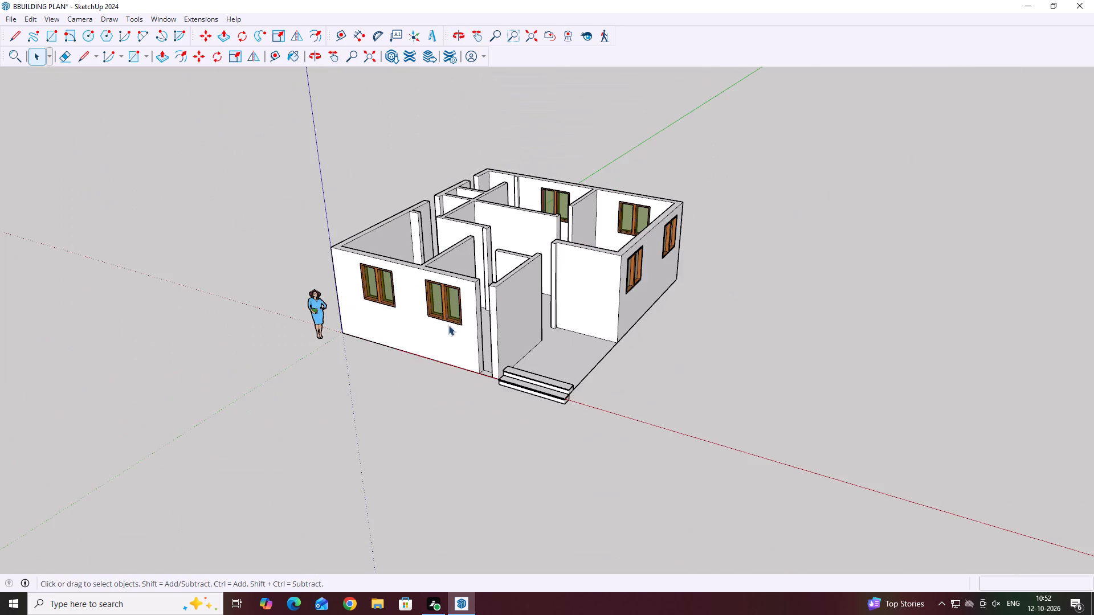
{"action": "middle_click_drag", "start_coordinate": [405, 362], "coordinate": [795, 401]}
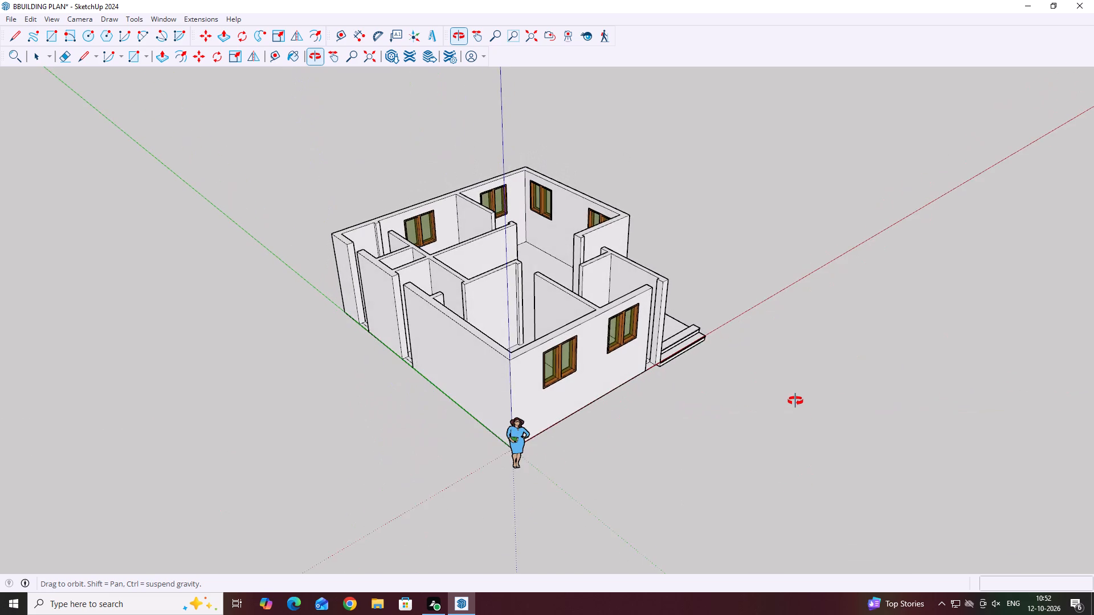
{"action": "middle_click_drag", "start_coordinate": [795, 401], "coordinate": [943, 406]}
{"action": "middle_click_drag", "start_coordinate": [289, 335], "coordinate": [468, 348]}
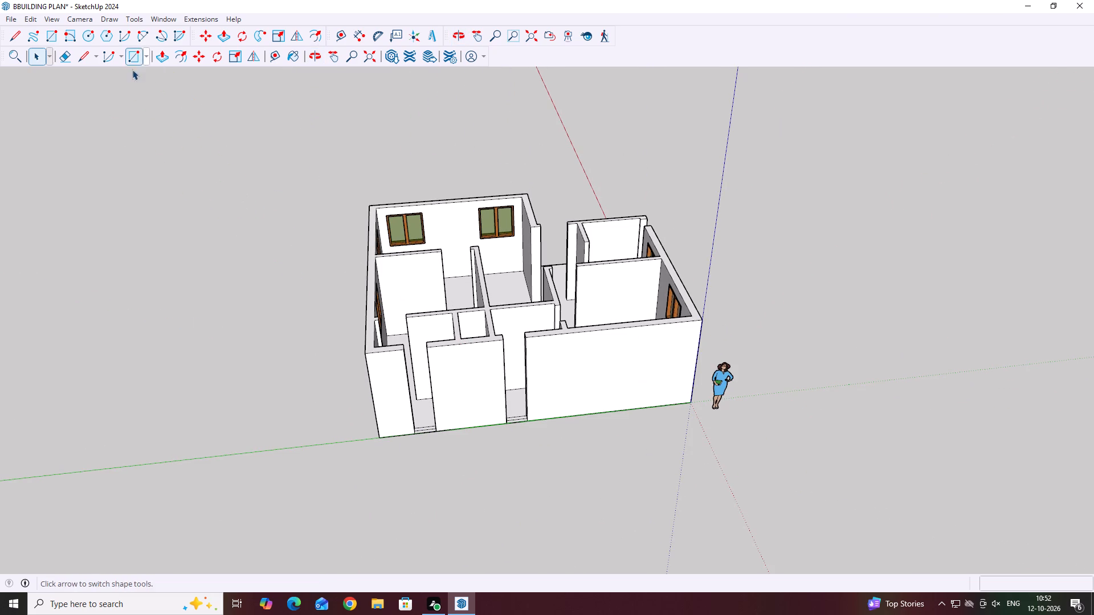
Save the model under its existing name BBUILDING PLAN in the same folder, replacing the earlier file.
{"action": "left_click", "coordinate": [15, 18]}
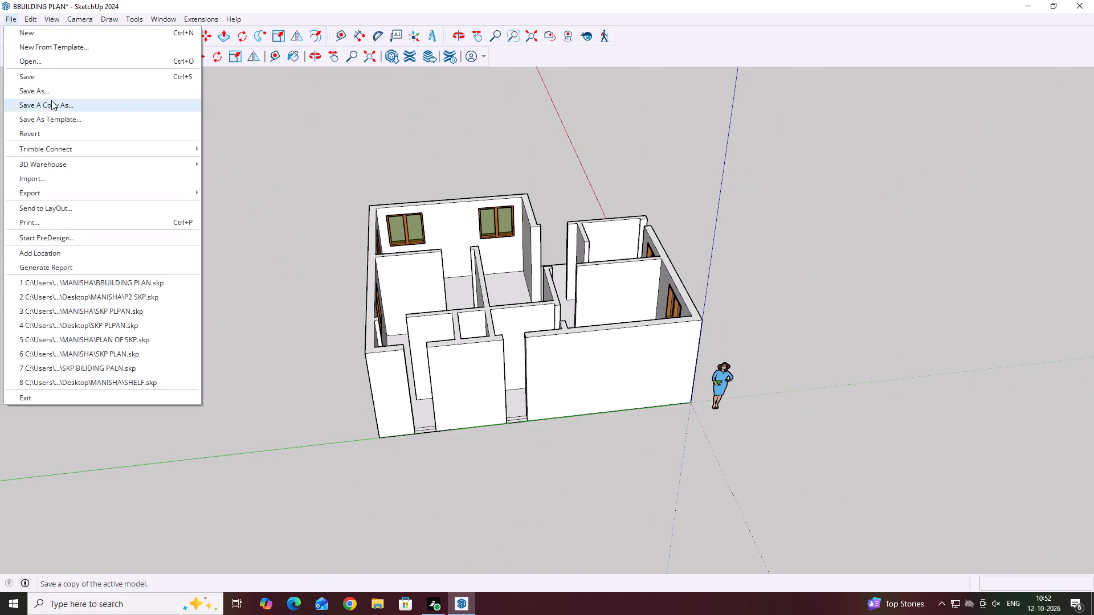
{"action": "left_click", "coordinate": [53, 94]}
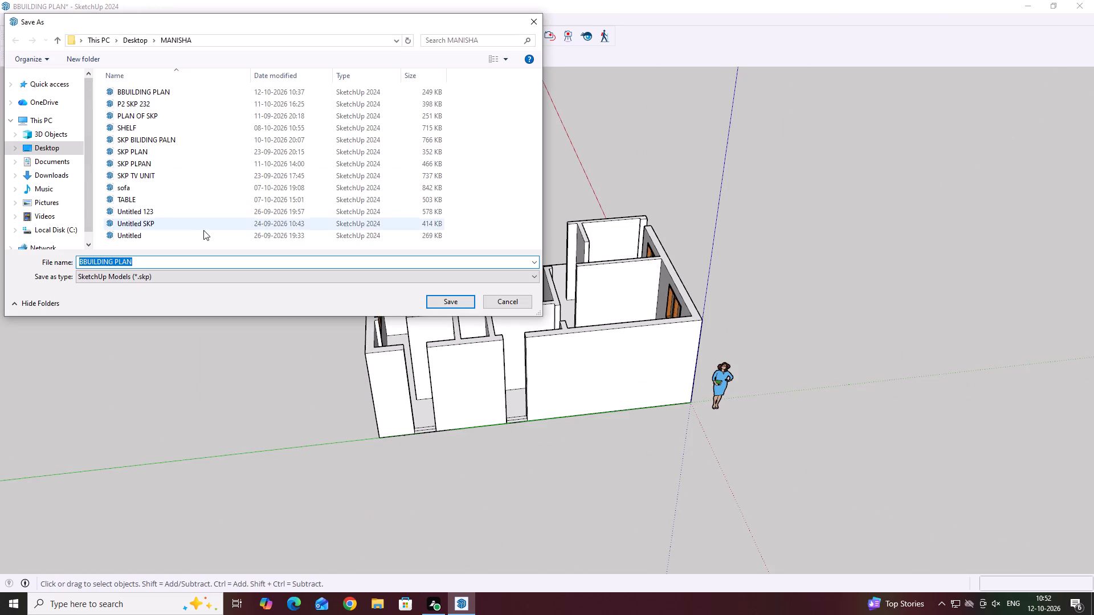
{"action": "left_click", "coordinate": [458, 300]}
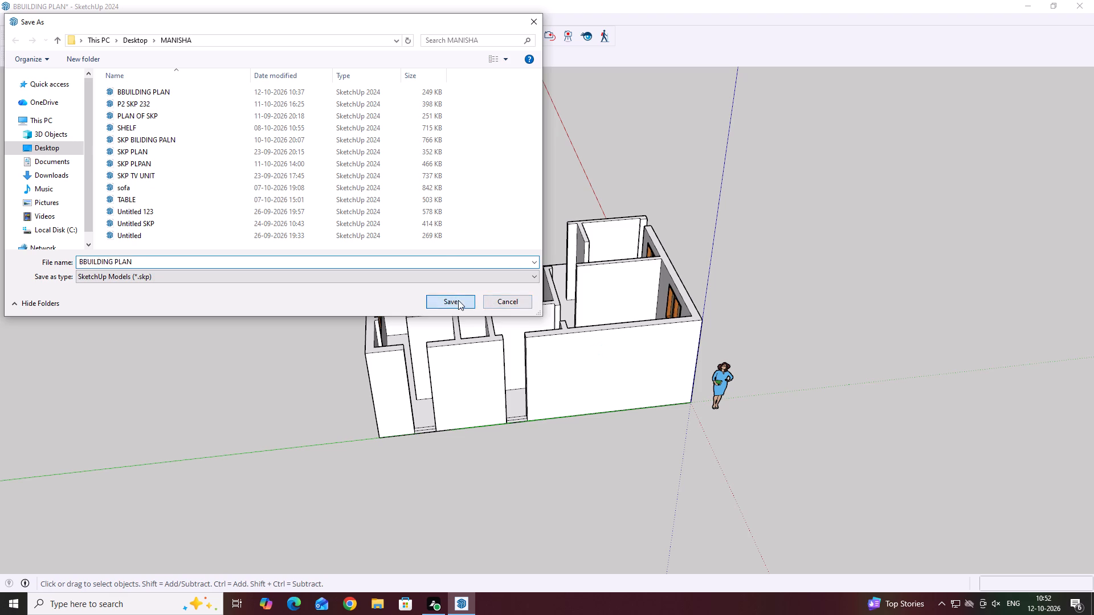
{"action": "left_click", "coordinate": [583, 302]}
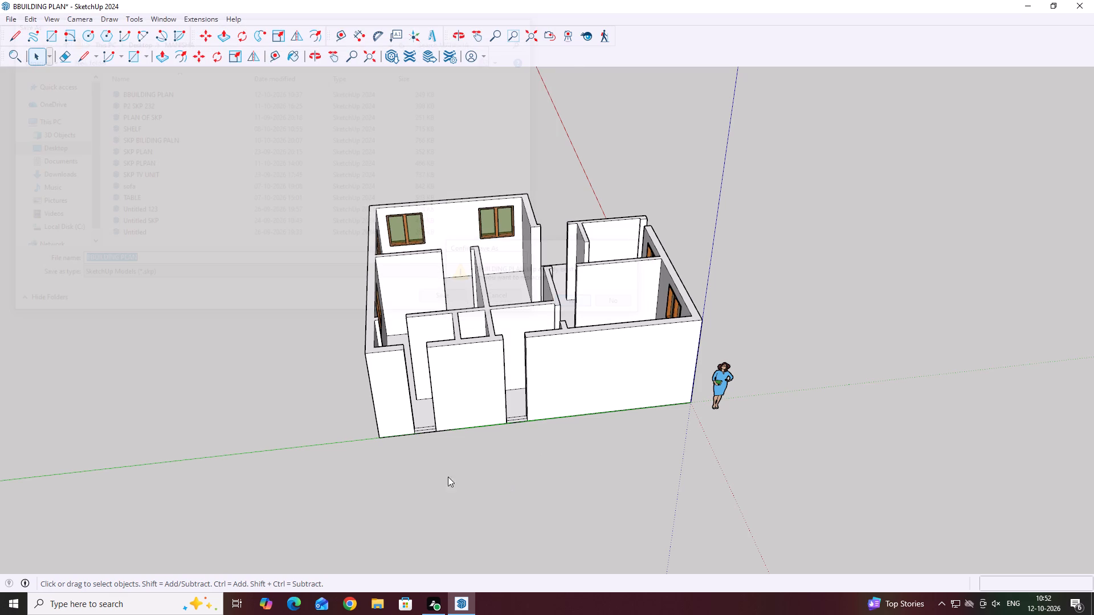
Draw a 2' by 2' upright square parallel to the windowless outer wall, on the ground outside its doorways.
{"action": "middle_click_drag", "start_coordinate": [439, 474], "coordinate": [393, 466]}
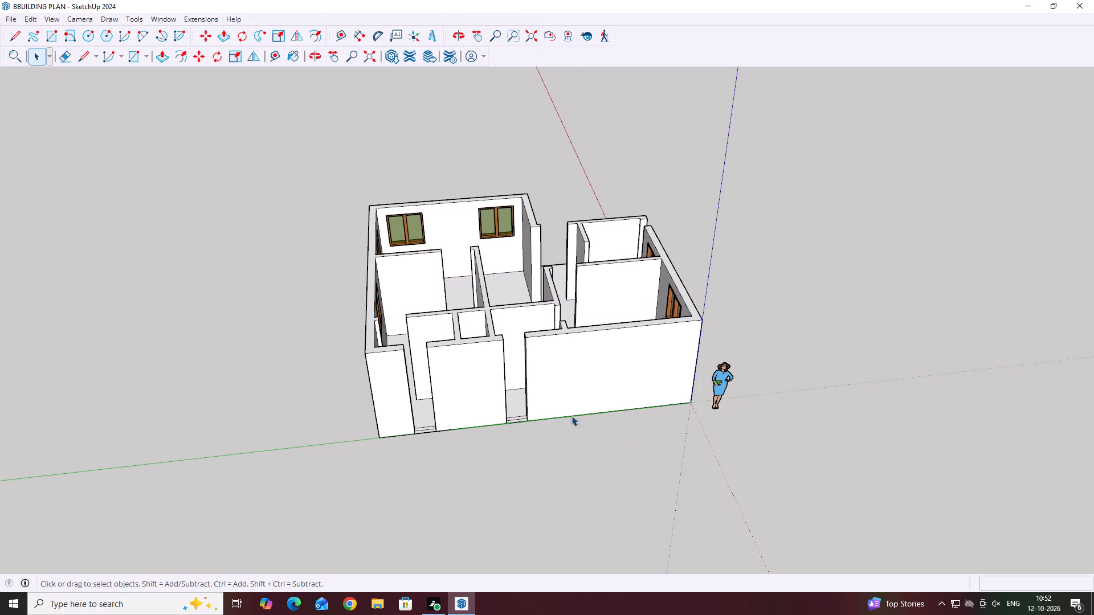
{"action": "scroll", "coordinate": [603, 405], "scroll_direction": "up", "scroll_amount": 2}
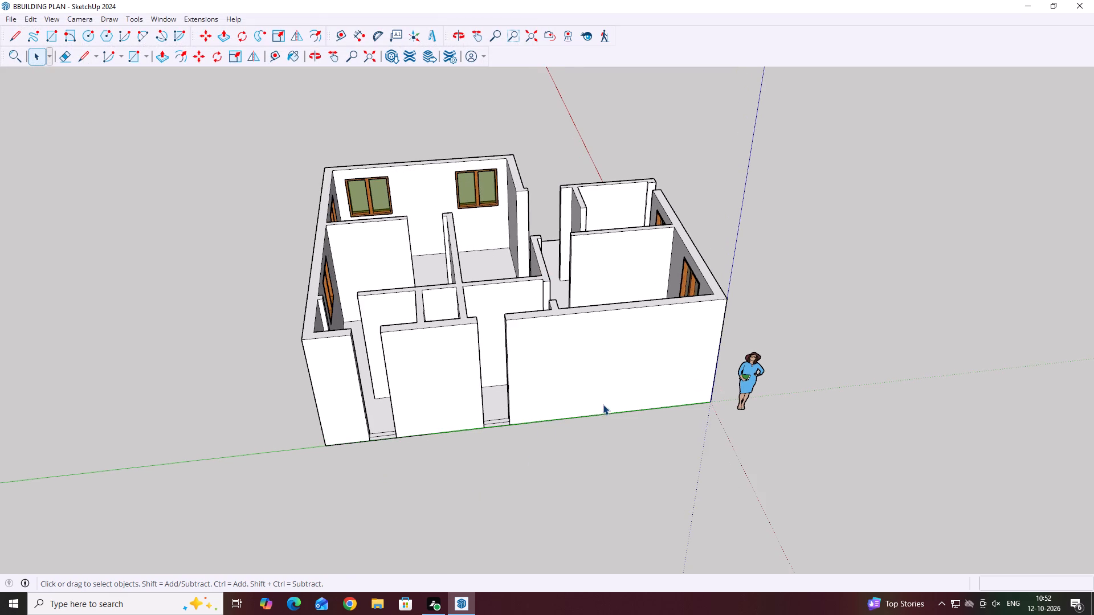
{"action": "middle_click_drag", "start_coordinate": [552, 405], "coordinate": [554, 396]}
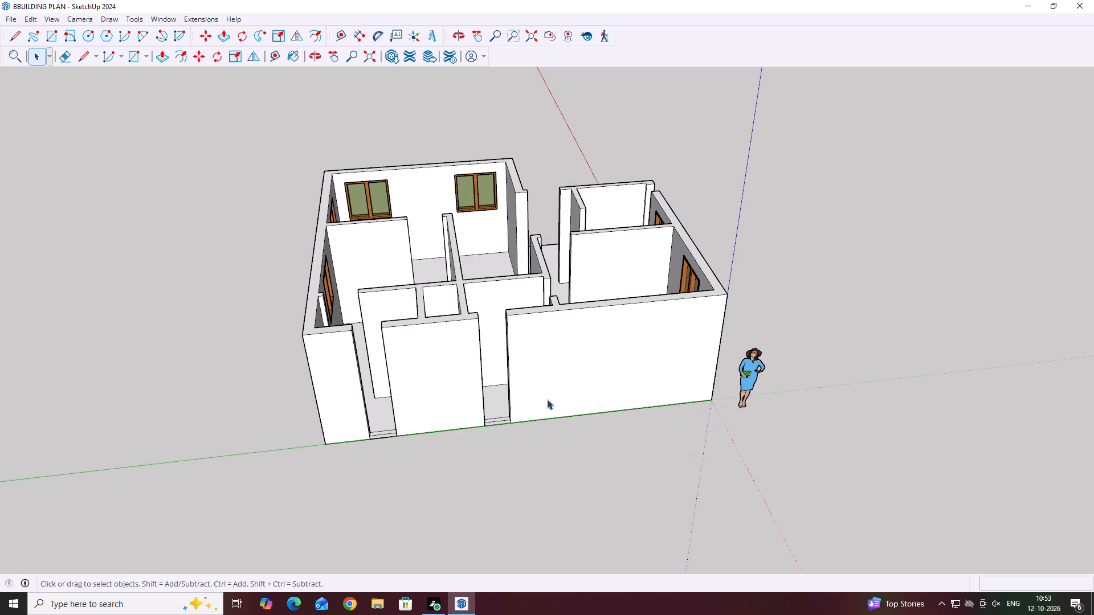
{"action": "key", "text": "r"}
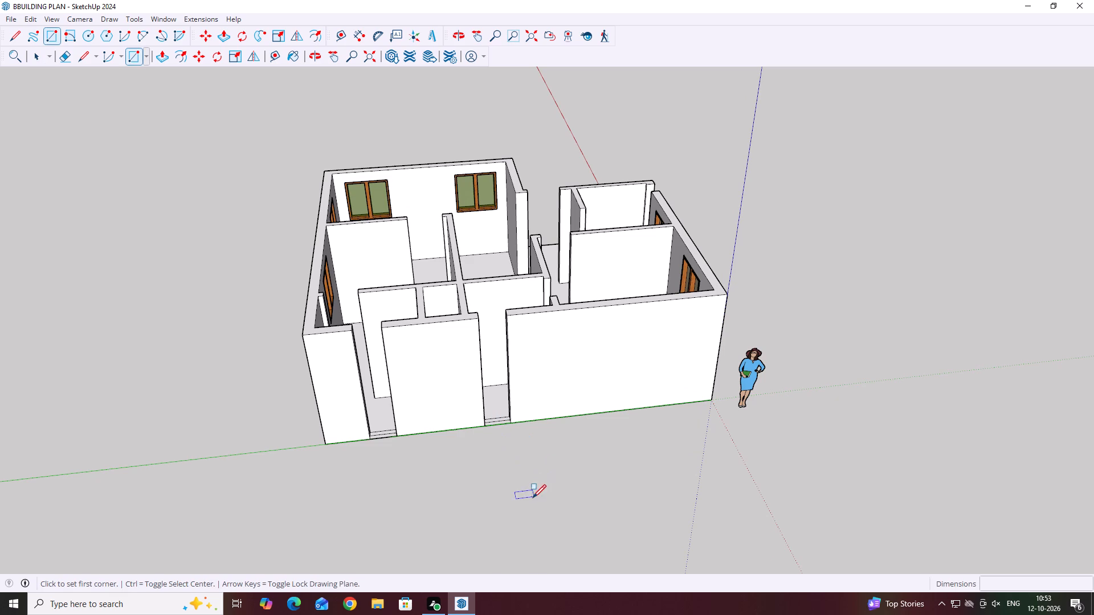
{"action": "scroll", "coordinate": [532, 498], "scroll_direction": "up", "scroll_amount": 2}
{"action": "left_click", "coordinate": [505, 478]}
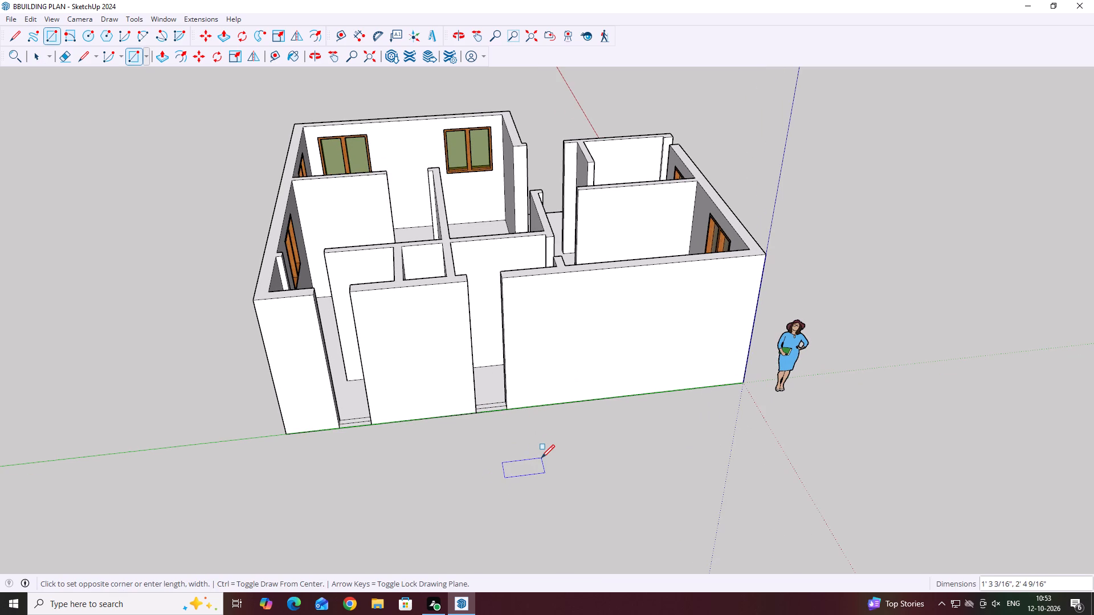
{"action": "key", "text": "Right"}
{"action": "key", "text": "Up"}
{"action": "key", "text": "Right"}
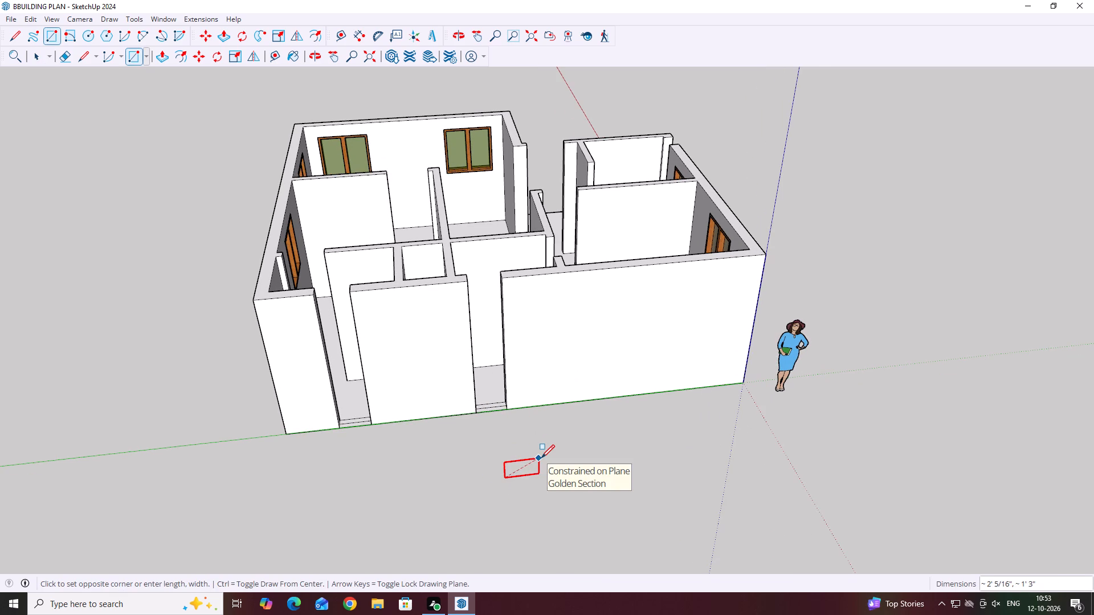
{"action": "scroll", "coordinate": [541, 459], "scroll_direction": "up", "scroll_amount": 5}
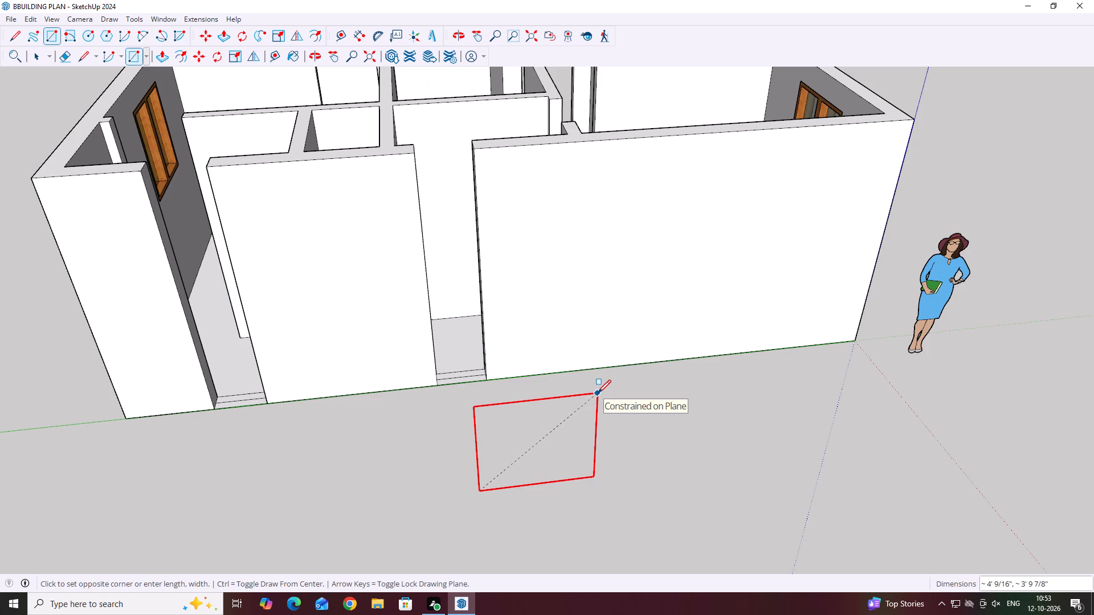
{"action": "type", "text": "2'"}
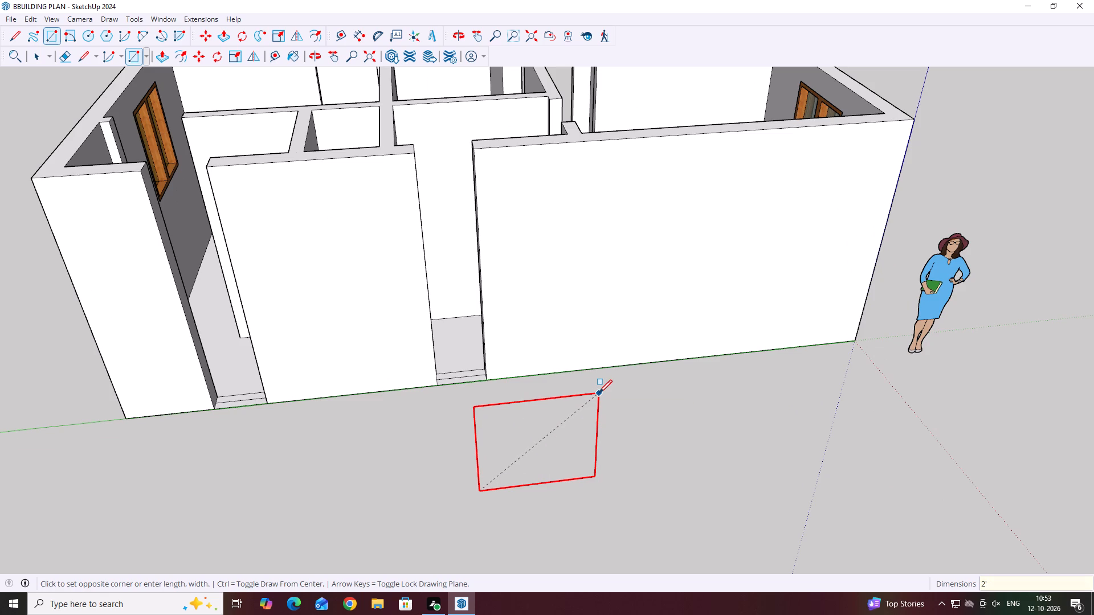
{"action": "type", "text": ",2"}
{"action": "key", "text": "apostrophe"}
{"action": "key", "text": "Return"}
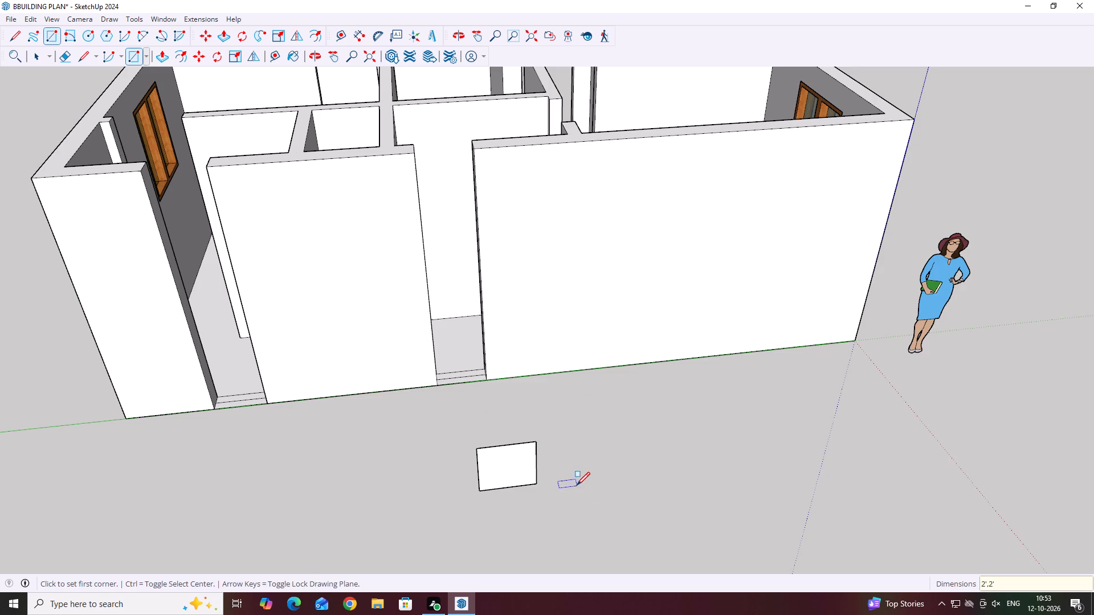
{"action": "key", "text": "space"}
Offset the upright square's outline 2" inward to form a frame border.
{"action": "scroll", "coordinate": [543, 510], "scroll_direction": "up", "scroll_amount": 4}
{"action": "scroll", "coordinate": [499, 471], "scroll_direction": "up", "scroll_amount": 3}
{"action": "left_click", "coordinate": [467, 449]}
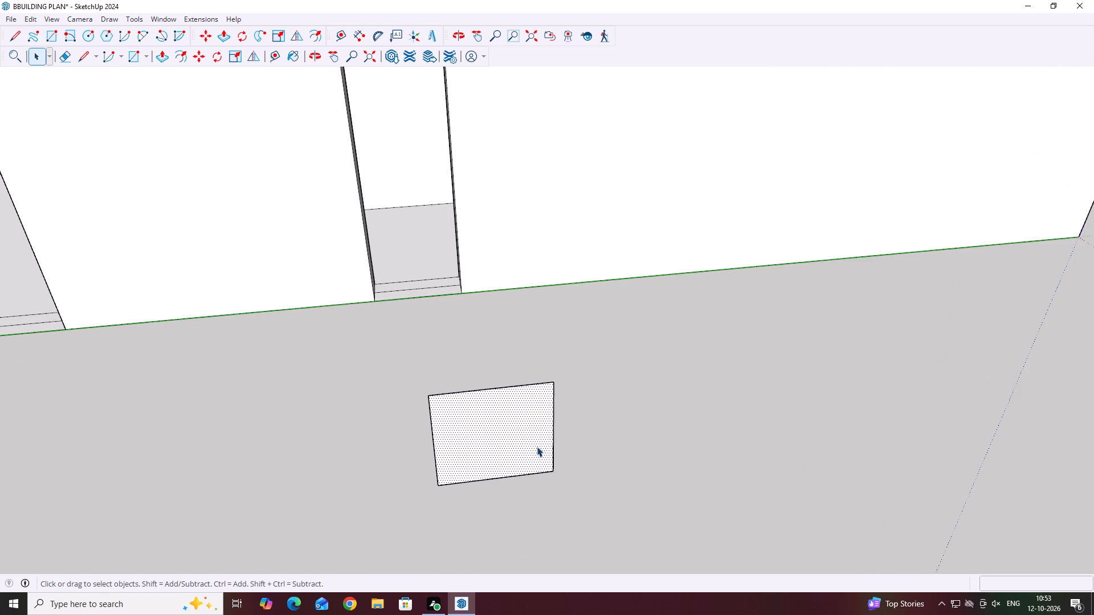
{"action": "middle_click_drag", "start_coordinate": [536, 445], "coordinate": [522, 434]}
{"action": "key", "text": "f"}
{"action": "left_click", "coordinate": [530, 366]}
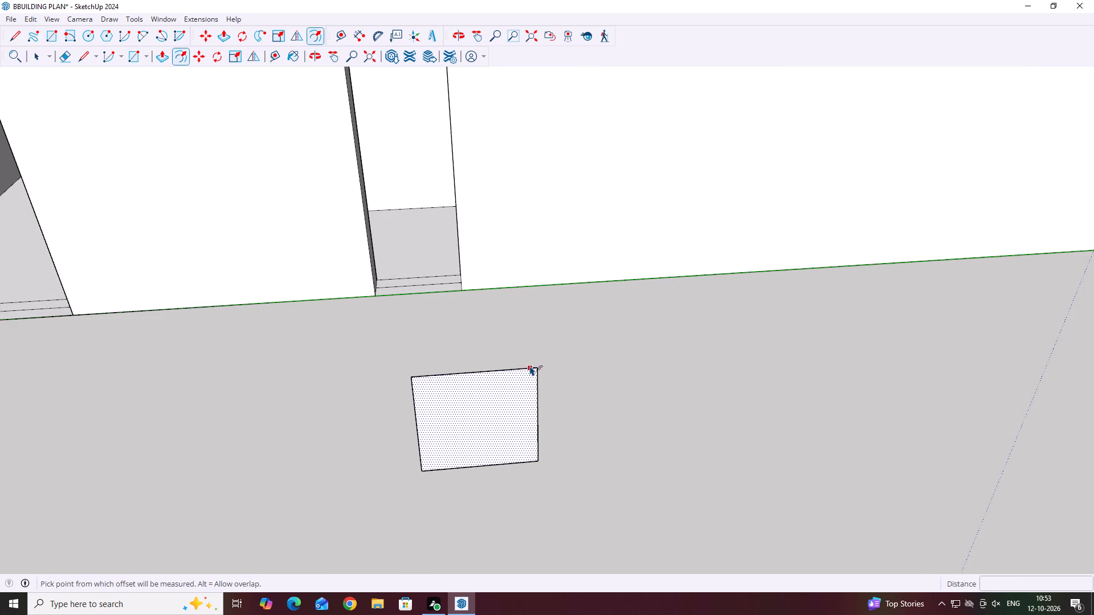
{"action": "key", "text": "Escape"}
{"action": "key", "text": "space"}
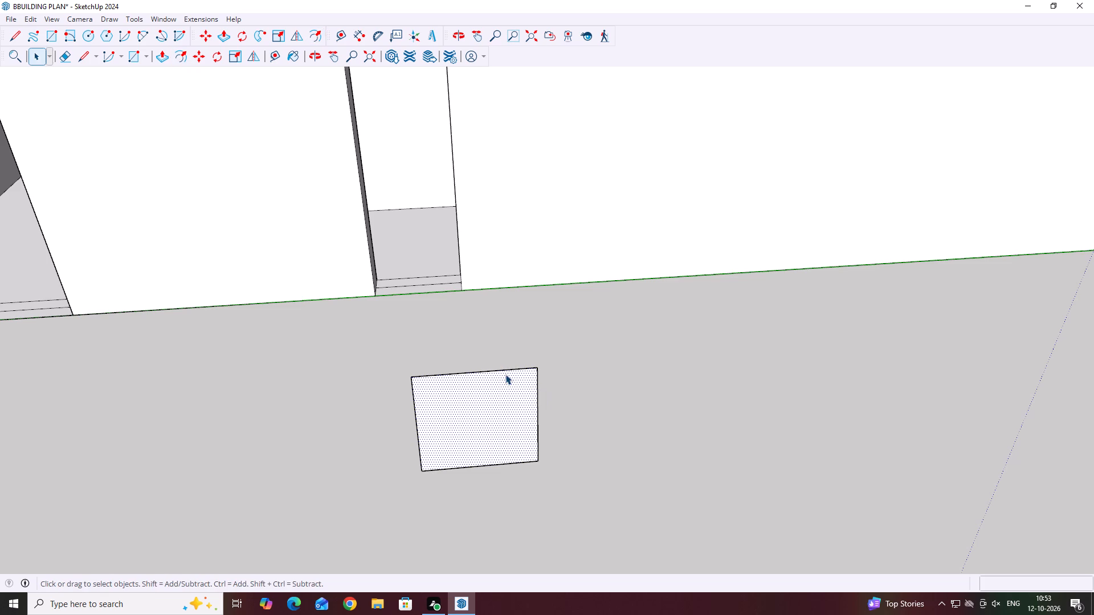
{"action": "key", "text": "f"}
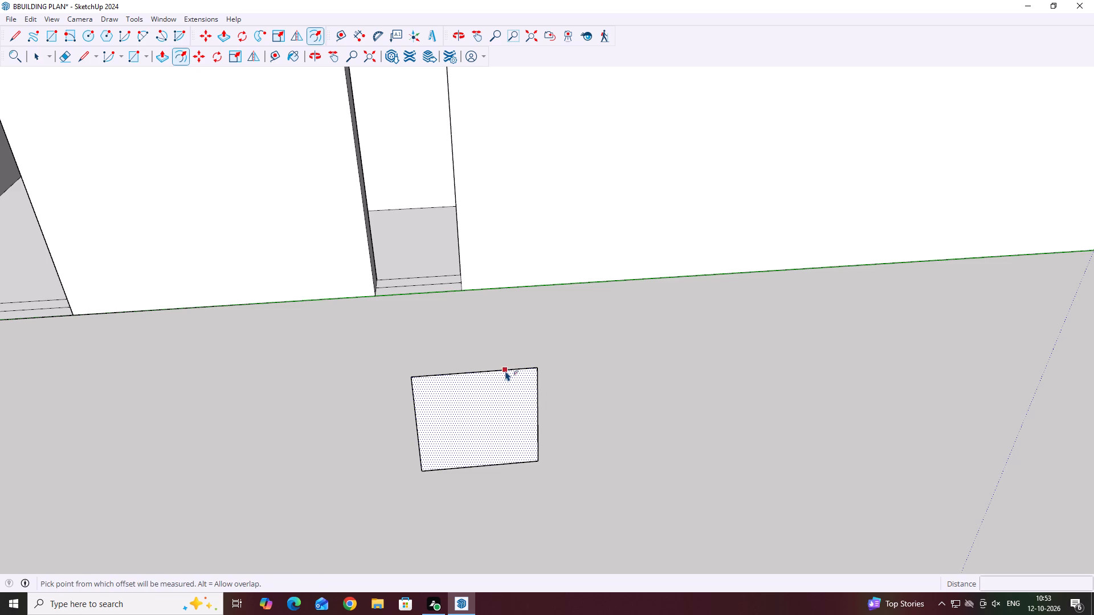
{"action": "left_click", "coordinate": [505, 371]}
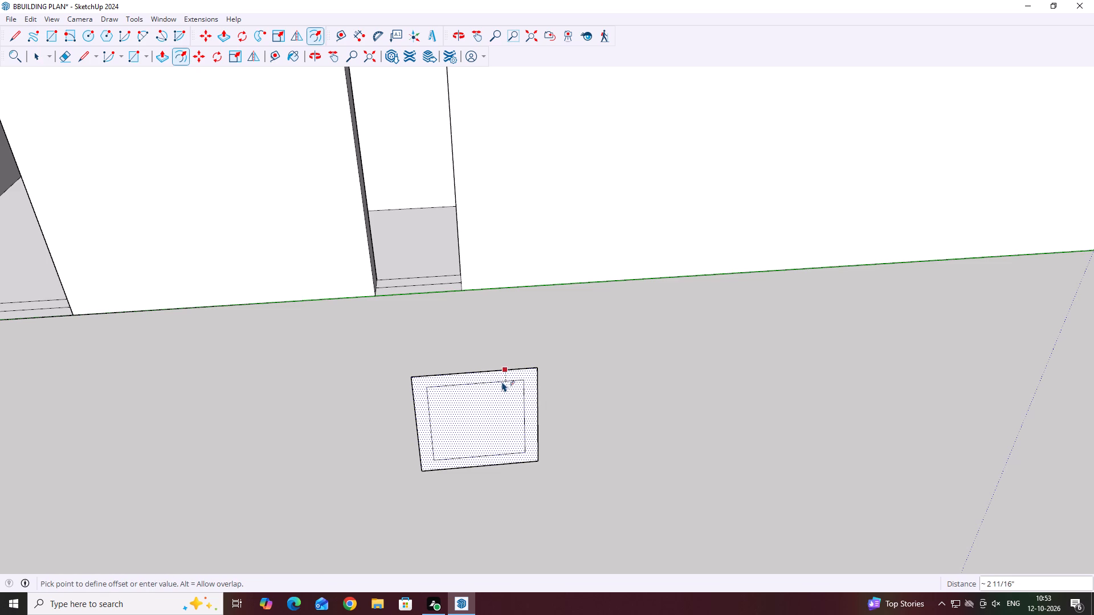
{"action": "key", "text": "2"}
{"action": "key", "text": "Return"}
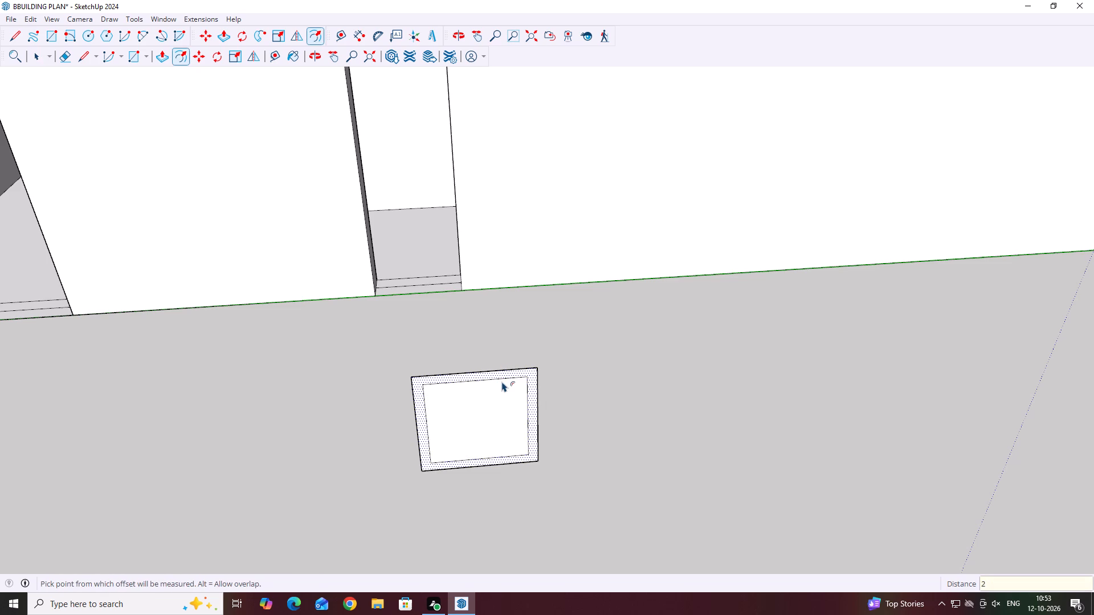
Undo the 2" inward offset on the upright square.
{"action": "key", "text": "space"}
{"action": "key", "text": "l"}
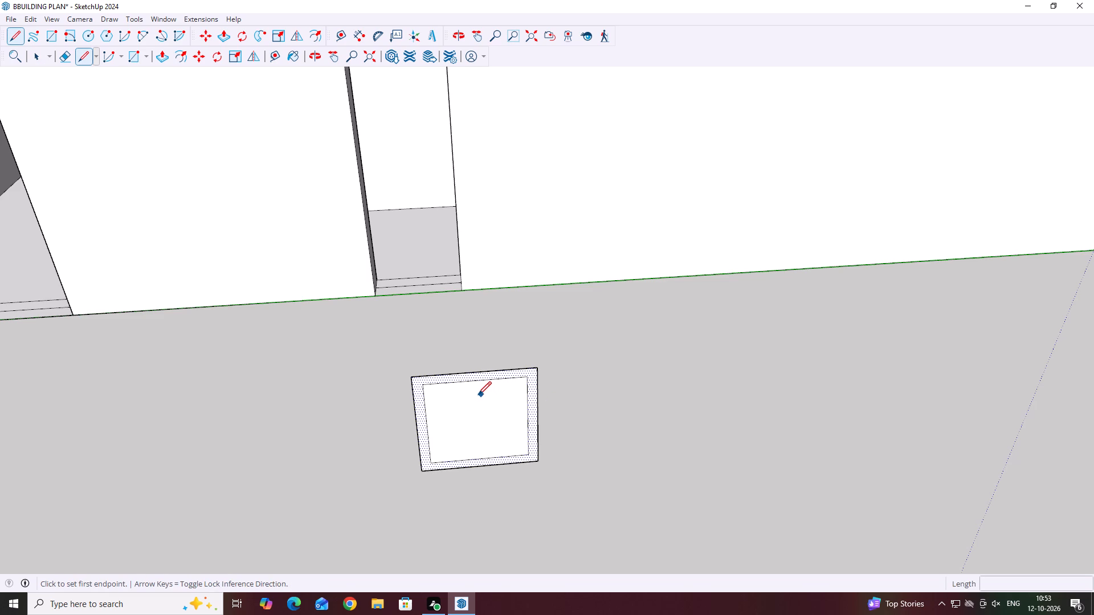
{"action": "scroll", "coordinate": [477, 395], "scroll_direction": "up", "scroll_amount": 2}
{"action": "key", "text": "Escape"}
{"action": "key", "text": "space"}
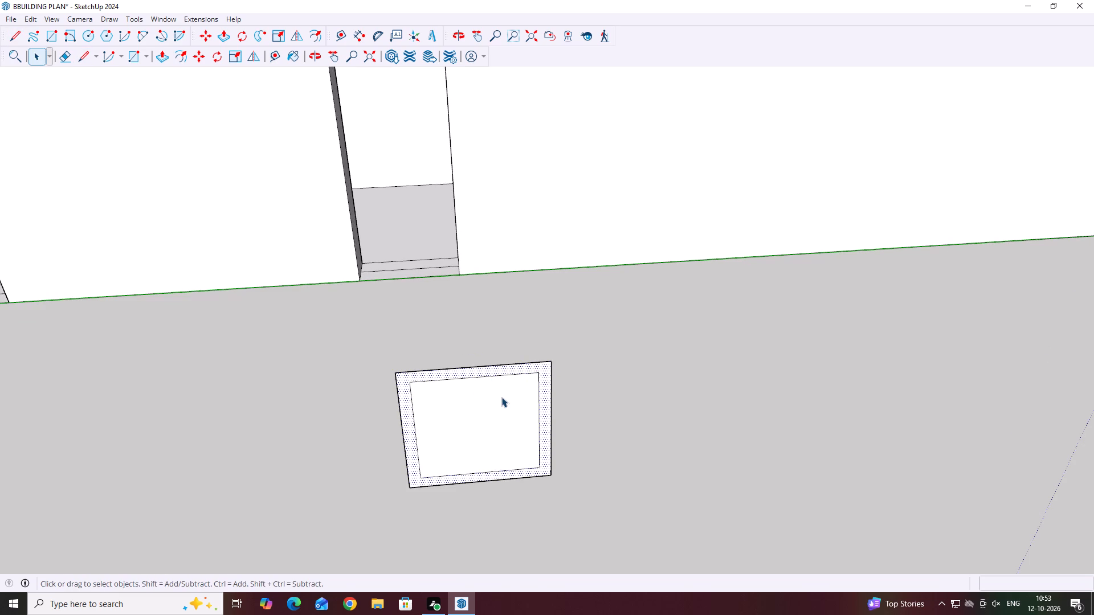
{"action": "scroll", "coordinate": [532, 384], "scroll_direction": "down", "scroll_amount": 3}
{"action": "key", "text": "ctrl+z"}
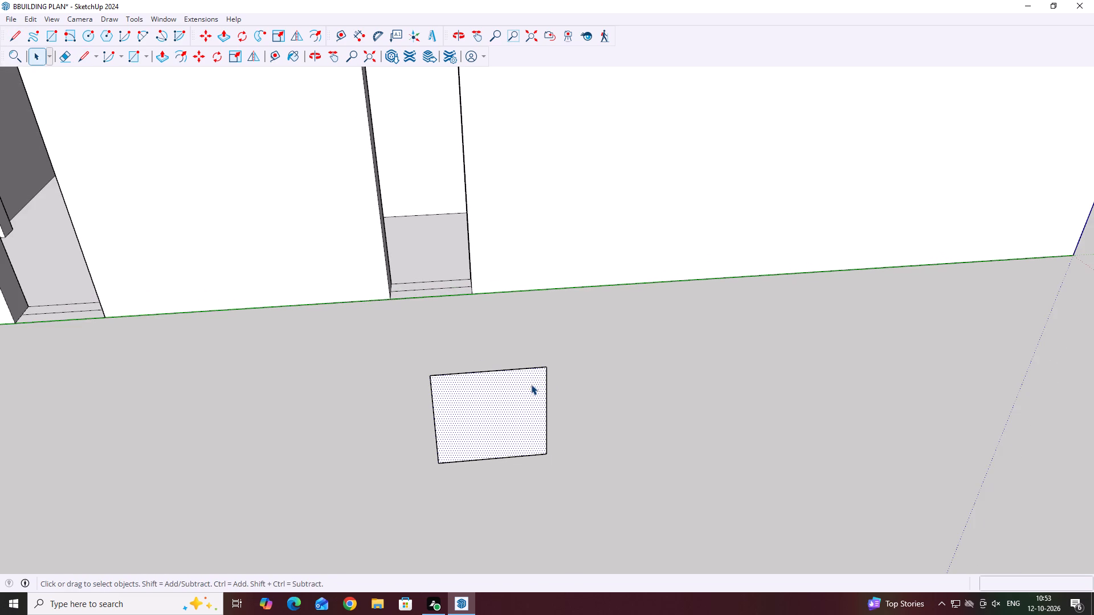
Make the upright square's face and edges into a group.
{"action": "double_click", "coordinate": [509, 386]}
{"action": "right_click", "coordinate": [508, 387]}
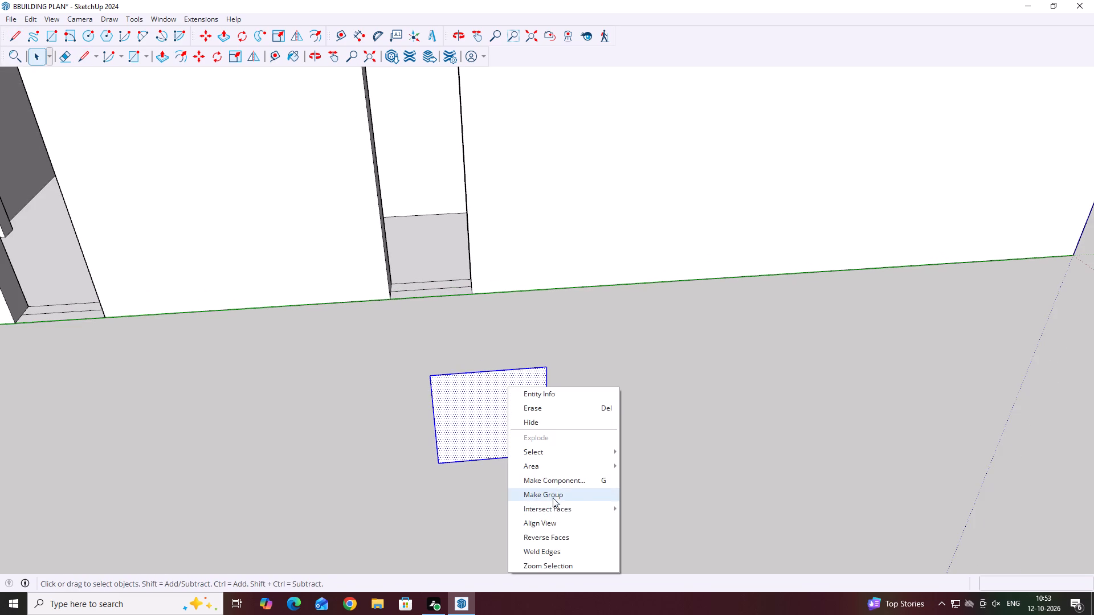
{"action": "left_click", "coordinate": [557, 494]}
Inside the upright square's group, offset the square's outline 2" inward to form a frame border.
{"action": "double_click", "coordinate": [486, 434]}
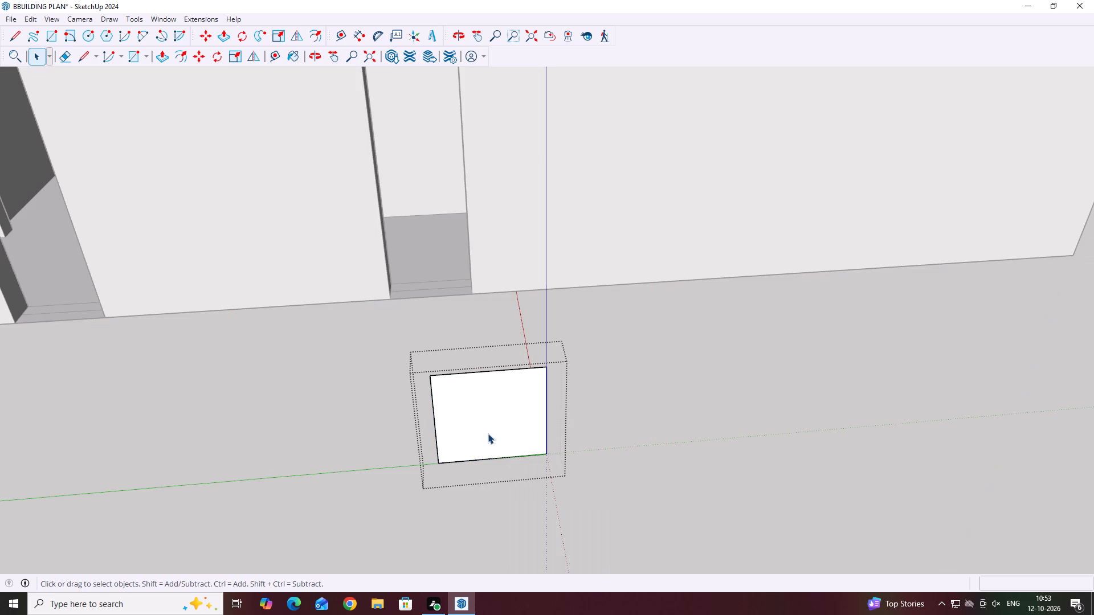
{"action": "left_click", "coordinate": [489, 432]}
{"action": "key", "text": "f"}
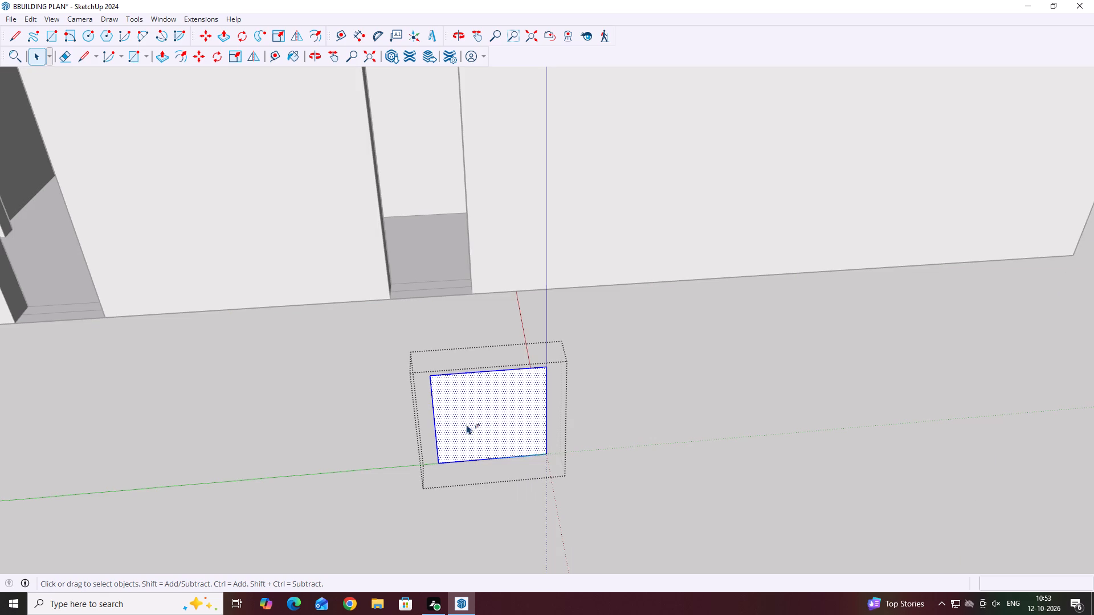
{"action": "left_click", "coordinate": [482, 372]}
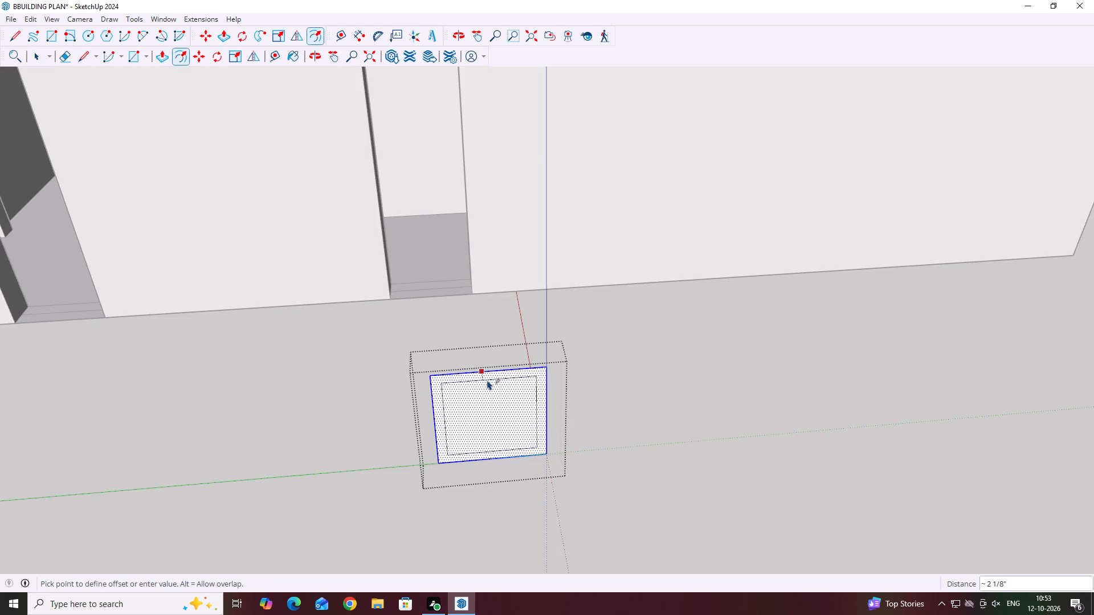
{"action": "key", "text": "2"}
{"action": "key", "text": "Return"}
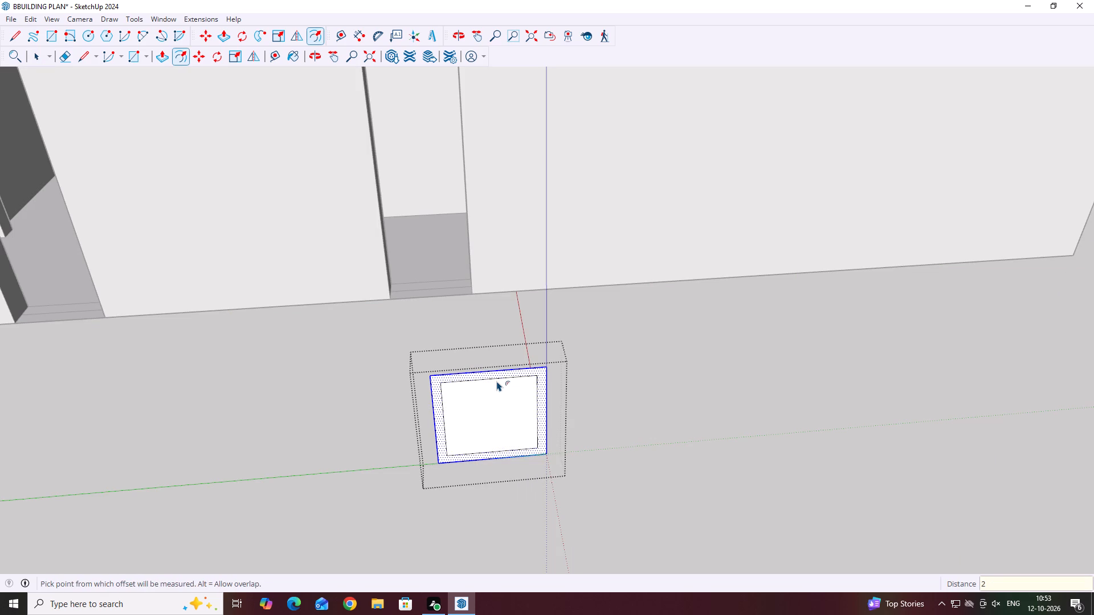
Extrude the square's border face 9" outward, away from the wall, to give the window frame its depth.
{"action": "scroll", "coordinate": [473, 382], "scroll_direction": "up", "scroll_amount": 3}
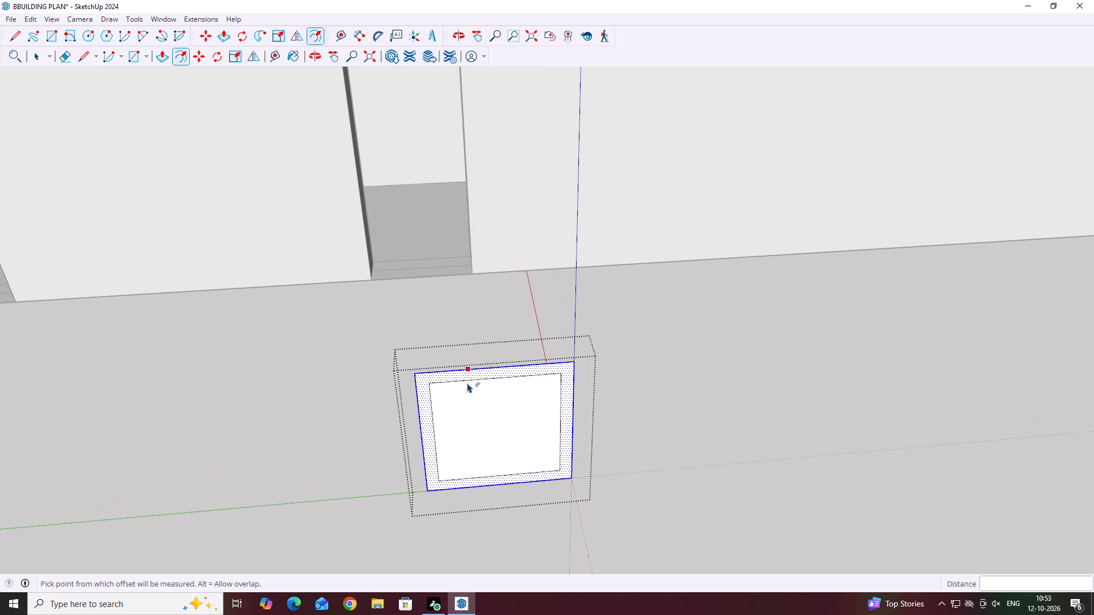
{"action": "middle_click_drag", "start_coordinate": [765, 393], "coordinate": [719, 395]}
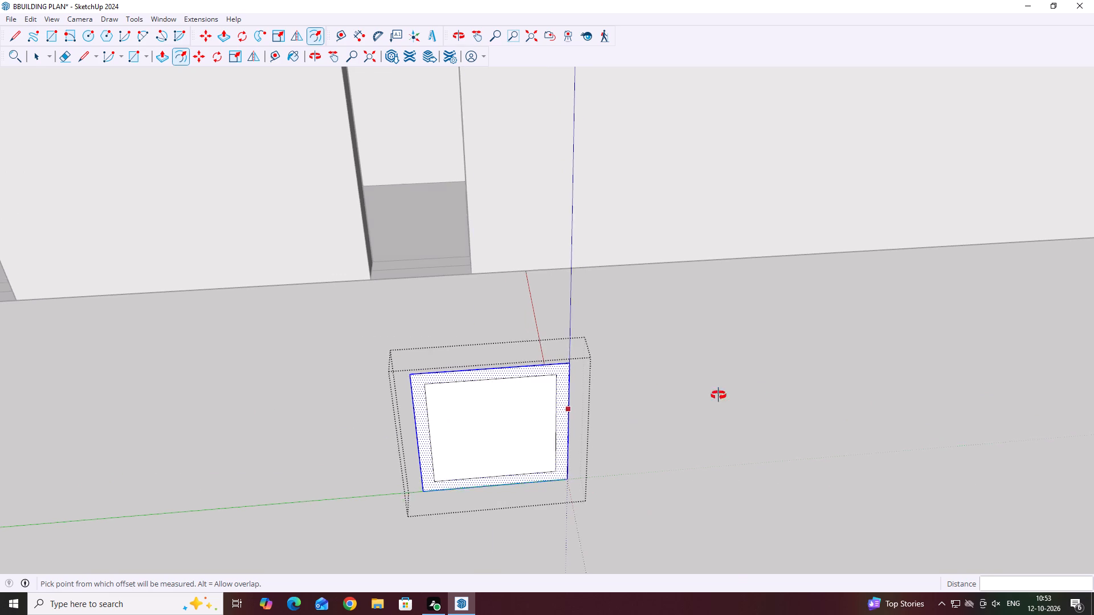
{"action": "middle_click_drag", "start_coordinate": [719, 395], "coordinate": [702, 362]}
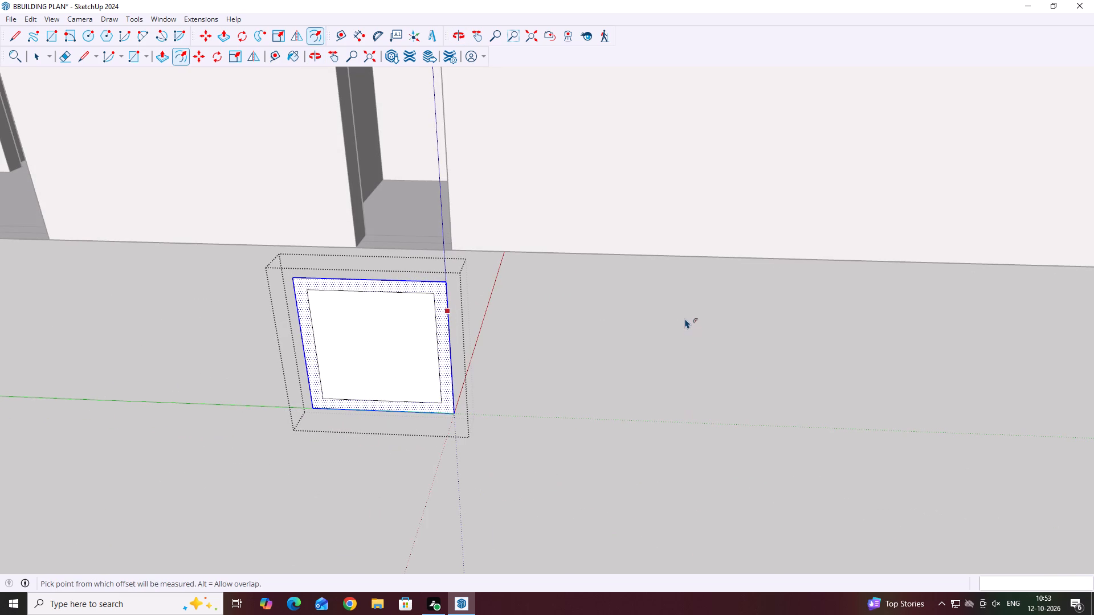
{"action": "middle_click_drag", "start_coordinate": [325, 375], "coordinate": [475, 356]}
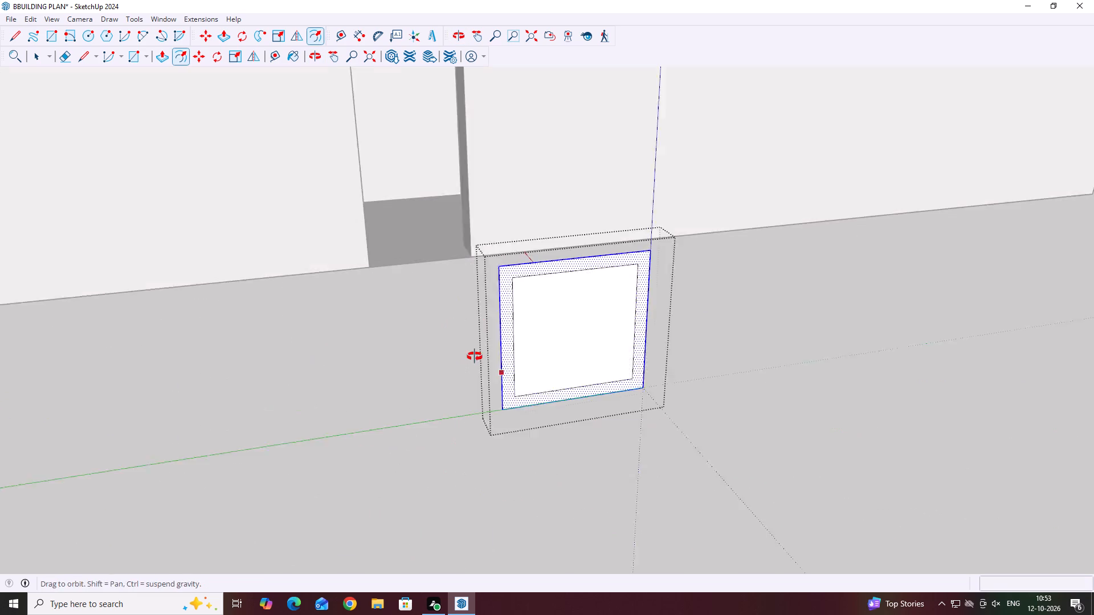
{"action": "middle_click_drag", "start_coordinate": [475, 356], "coordinate": [476, 355]}
{"action": "scroll", "coordinate": [476, 355], "scroll_direction": "down", "scroll_amount": 5}
{"action": "middle_click_drag", "start_coordinate": [595, 371], "coordinate": [548, 376]}
{"action": "scroll", "coordinate": [550, 371], "scroll_direction": "up", "scroll_amount": 1}
{"action": "middle_click_drag", "start_coordinate": [555, 380], "coordinate": [551, 387]}
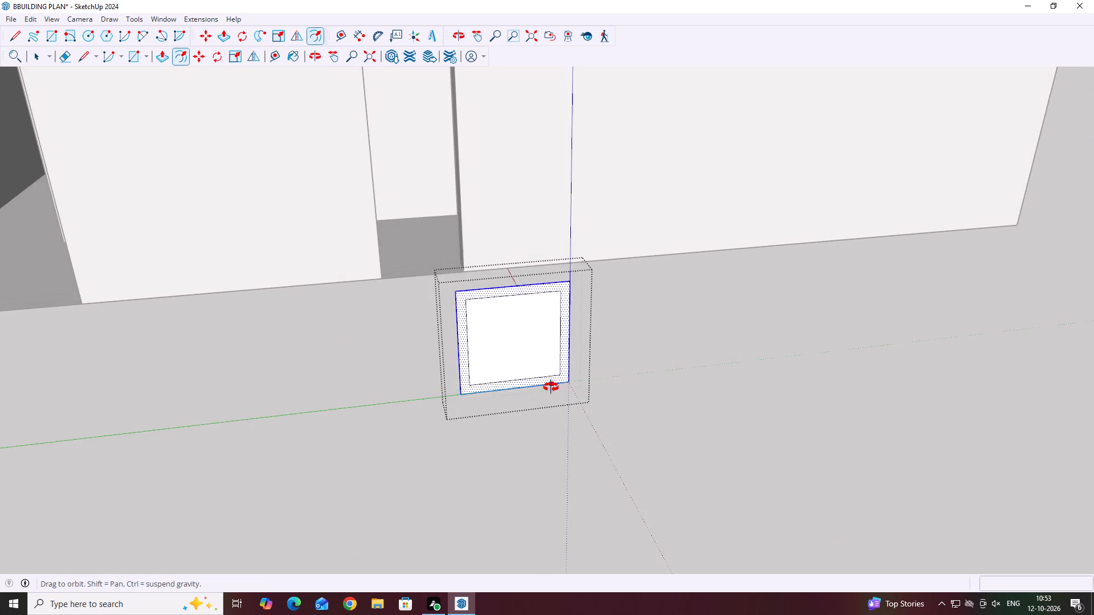
{"action": "middle_click_drag", "start_coordinate": [551, 387], "coordinate": [540, 407]}
{"action": "scroll", "coordinate": [543, 410], "scroll_direction": "up", "scroll_amount": 2}
{"action": "middle_click_drag", "start_coordinate": [552, 396], "coordinate": [546, 397]}
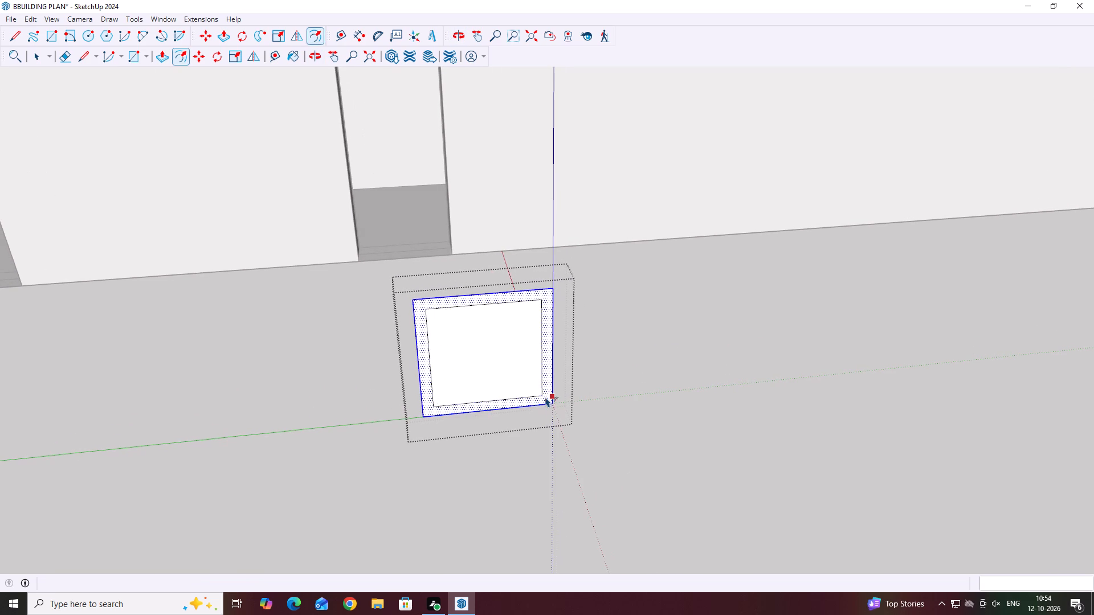
{"action": "scroll", "coordinate": [536, 389], "scroll_direction": "up", "scroll_amount": 3}
{"action": "key", "text": "p"}
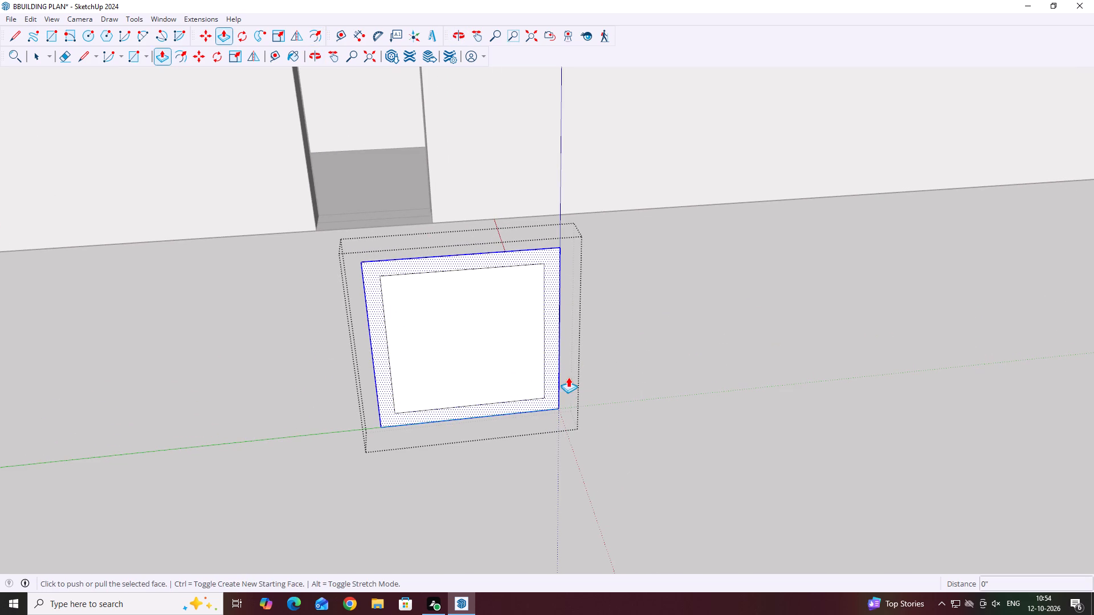
{"action": "left_click", "coordinate": [554, 379]}
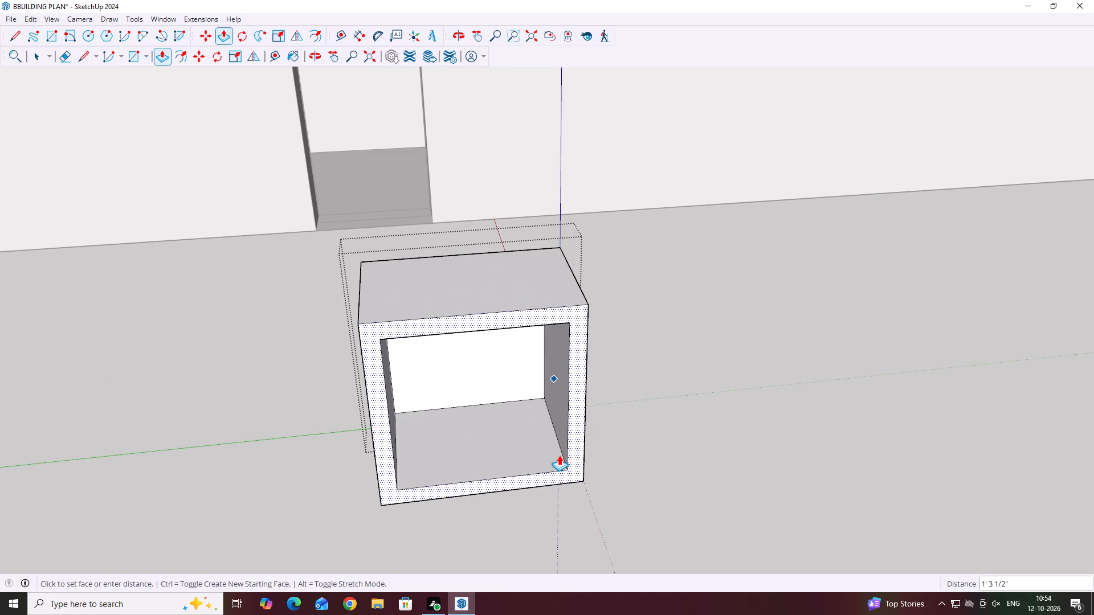
{"action": "key", "text": "9"}
{"action": "key", "text": "Return"}
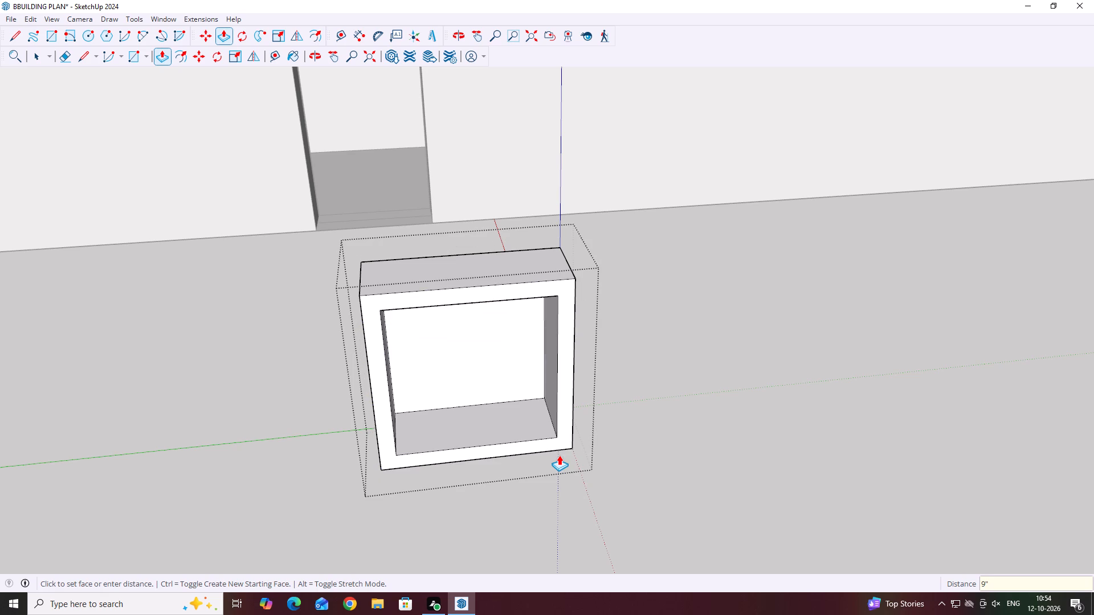
Delete the inner face at the back of the frame to open it through.
{"action": "key", "text": "space"}
{"action": "scroll", "coordinate": [471, 325], "scroll_direction": "up", "scroll_amount": 2}
{"action": "left_click", "coordinate": [472, 326]}
{"action": "key", "text": "Delete"}
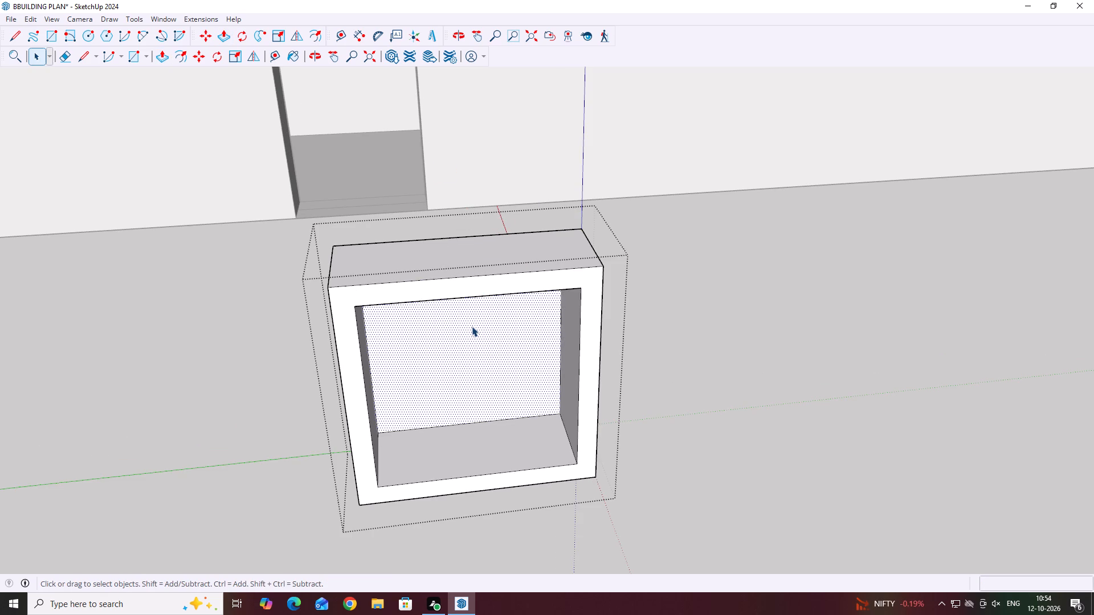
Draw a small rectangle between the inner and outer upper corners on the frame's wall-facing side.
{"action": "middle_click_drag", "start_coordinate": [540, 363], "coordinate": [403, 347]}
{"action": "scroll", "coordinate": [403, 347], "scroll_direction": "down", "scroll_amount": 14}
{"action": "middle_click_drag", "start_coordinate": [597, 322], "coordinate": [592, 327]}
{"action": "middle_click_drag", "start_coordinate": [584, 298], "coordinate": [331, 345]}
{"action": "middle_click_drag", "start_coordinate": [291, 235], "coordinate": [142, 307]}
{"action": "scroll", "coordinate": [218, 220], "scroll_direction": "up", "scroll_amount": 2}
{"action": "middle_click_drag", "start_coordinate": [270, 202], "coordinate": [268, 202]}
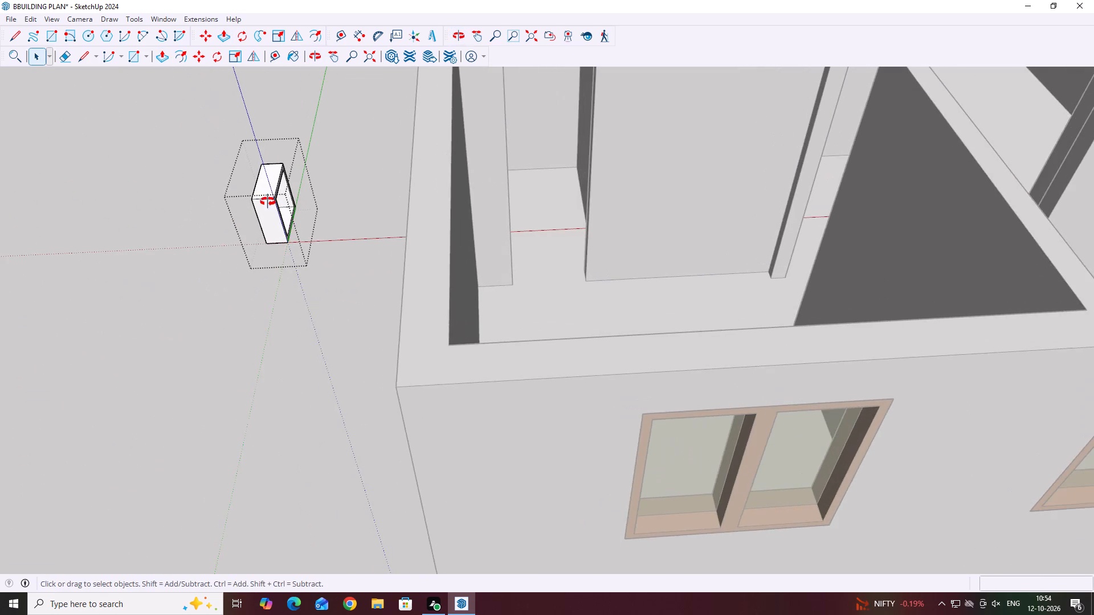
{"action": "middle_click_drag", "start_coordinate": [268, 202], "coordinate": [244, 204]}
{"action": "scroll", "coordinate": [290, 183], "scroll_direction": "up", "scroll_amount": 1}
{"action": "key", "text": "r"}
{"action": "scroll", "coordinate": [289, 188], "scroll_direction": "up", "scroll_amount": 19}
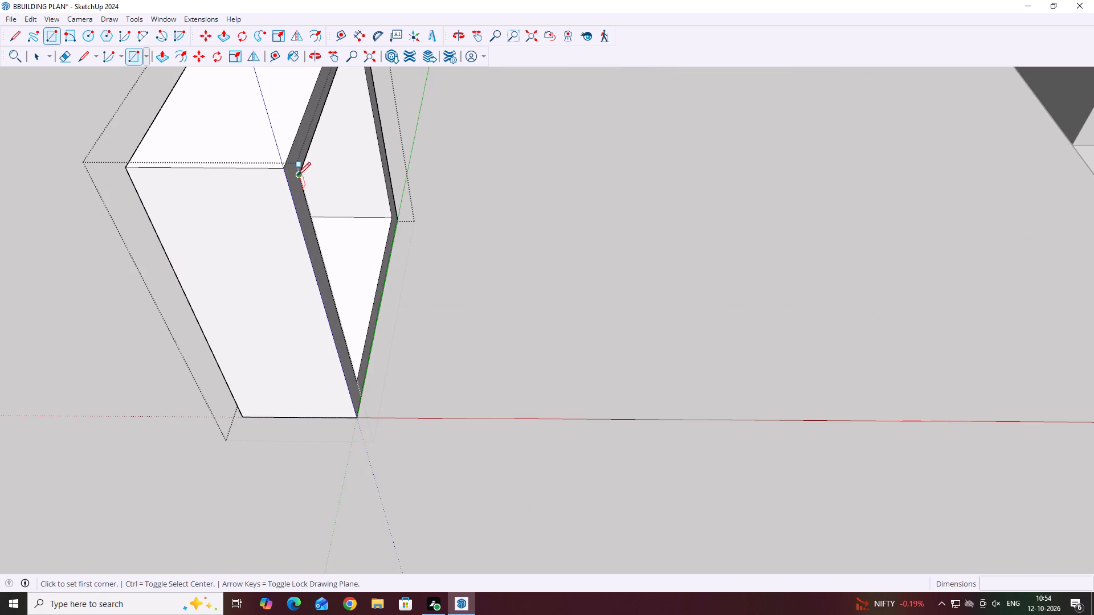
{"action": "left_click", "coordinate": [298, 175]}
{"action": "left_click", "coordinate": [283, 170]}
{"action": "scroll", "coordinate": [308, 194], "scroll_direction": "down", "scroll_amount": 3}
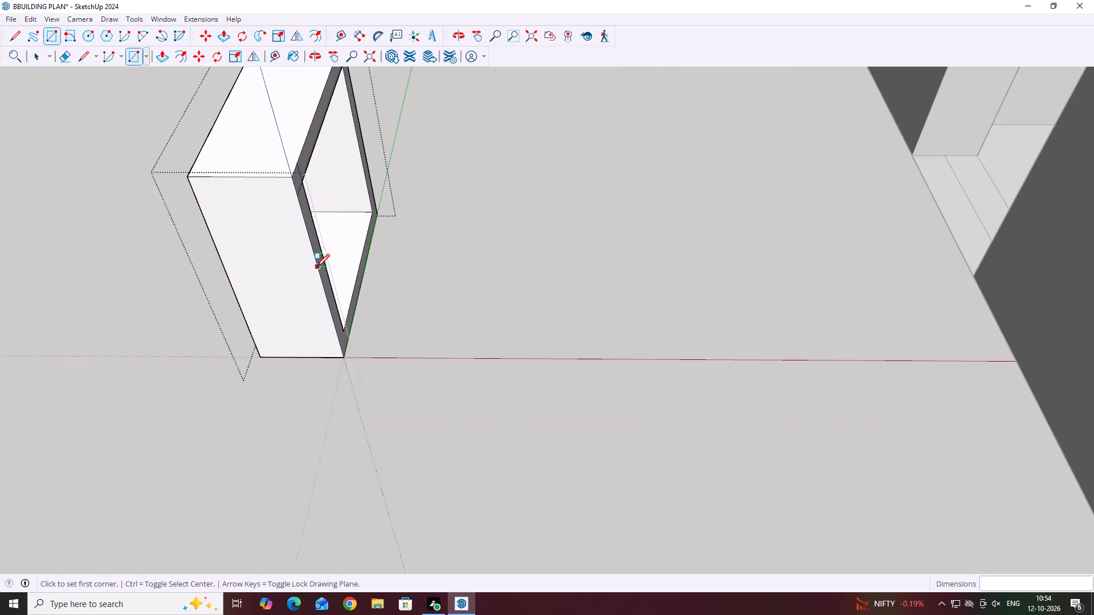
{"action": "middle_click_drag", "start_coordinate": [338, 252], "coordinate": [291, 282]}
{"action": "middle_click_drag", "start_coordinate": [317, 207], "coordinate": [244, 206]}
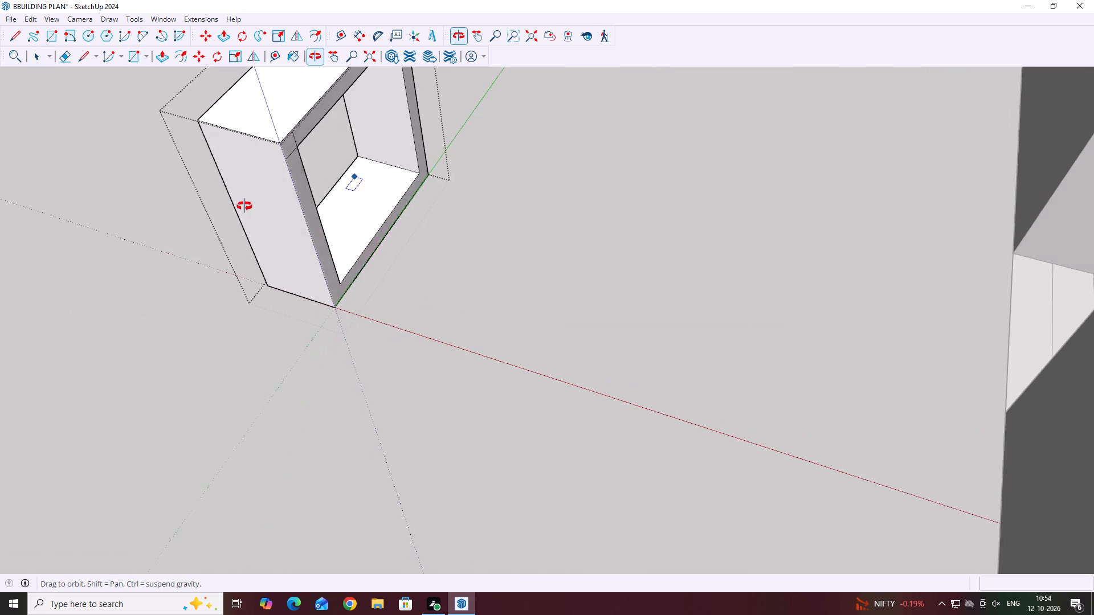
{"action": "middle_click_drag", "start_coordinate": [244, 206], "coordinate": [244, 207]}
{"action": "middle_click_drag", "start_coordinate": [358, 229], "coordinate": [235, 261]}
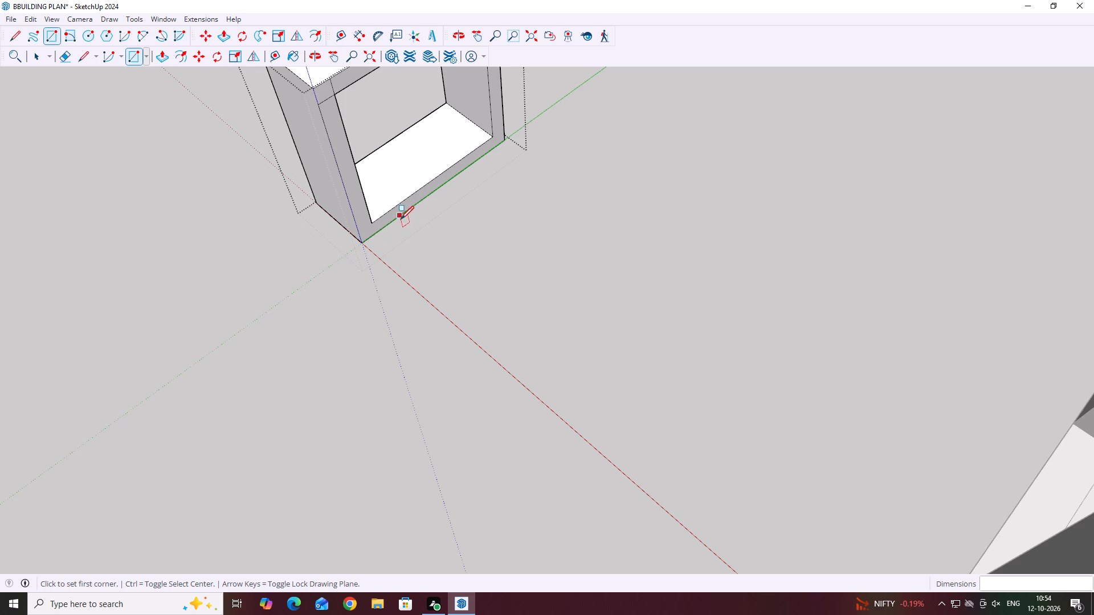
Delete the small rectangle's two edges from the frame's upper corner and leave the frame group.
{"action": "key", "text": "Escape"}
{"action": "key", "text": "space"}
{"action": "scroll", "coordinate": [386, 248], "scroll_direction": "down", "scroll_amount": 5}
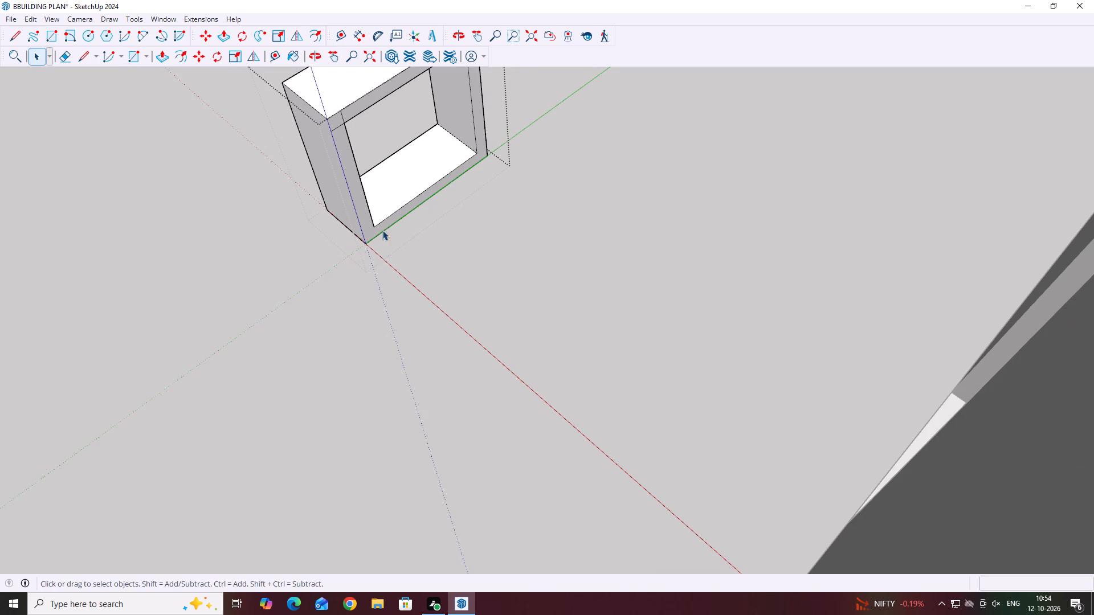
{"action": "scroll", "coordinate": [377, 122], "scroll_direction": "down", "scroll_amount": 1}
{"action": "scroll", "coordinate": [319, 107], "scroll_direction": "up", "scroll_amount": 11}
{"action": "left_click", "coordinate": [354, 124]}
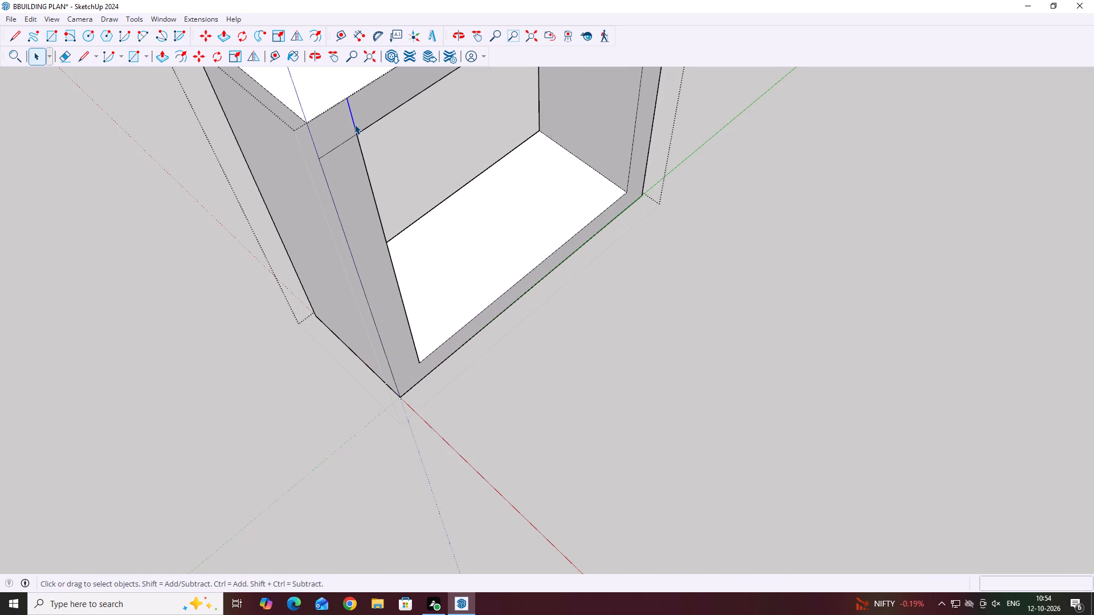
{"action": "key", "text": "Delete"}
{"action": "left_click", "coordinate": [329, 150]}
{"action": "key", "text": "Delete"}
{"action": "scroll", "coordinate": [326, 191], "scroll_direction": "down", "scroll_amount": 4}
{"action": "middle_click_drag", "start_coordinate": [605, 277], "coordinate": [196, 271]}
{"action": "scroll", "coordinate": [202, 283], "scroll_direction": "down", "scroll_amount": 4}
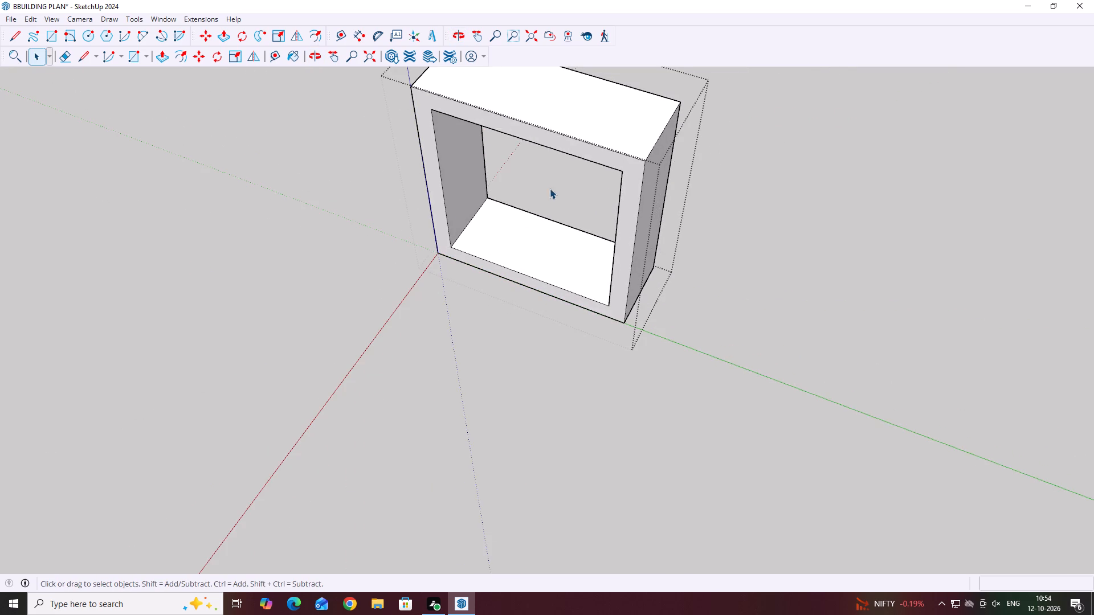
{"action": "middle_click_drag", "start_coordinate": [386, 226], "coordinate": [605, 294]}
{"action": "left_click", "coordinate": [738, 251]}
Inside the frame group, draw a pane rectangle across the opening at mid-depth, between midpoints of diagonally opposite inner corner edges.
{"action": "middle_click_drag", "start_coordinate": [218, 274], "coordinate": [640, 244]}
{"action": "scroll", "coordinate": [641, 244], "scroll_direction": "down", "scroll_amount": 6}
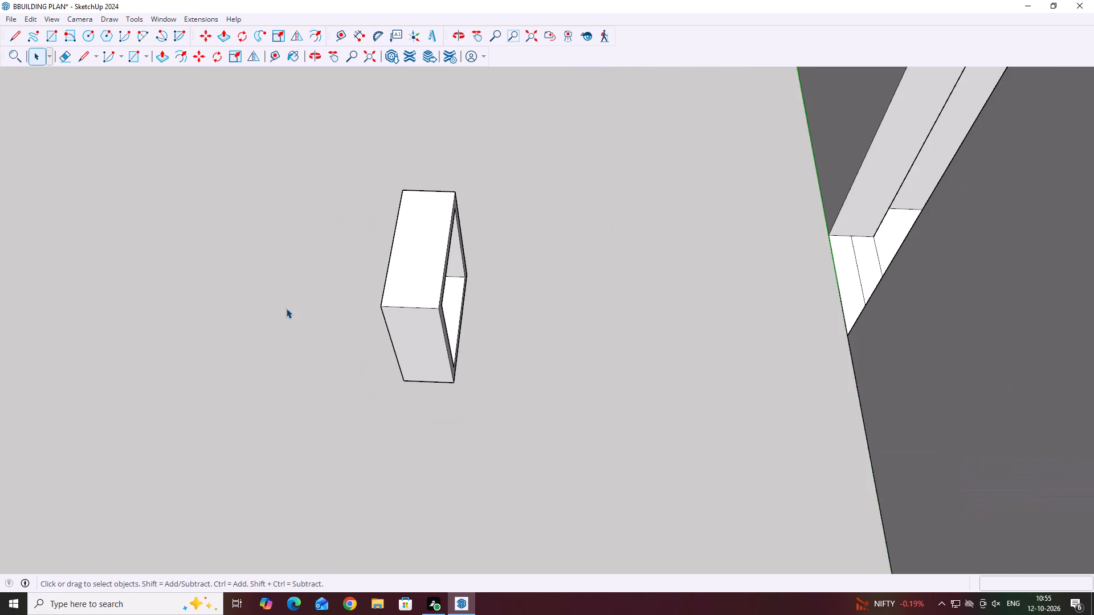
{"action": "middle_click_drag", "start_coordinate": [499, 350], "coordinate": [656, 332]}
{"action": "middle_click_drag", "start_coordinate": [369, 356], "coordinate": [622, 282]}
{"action": "scroll", "coordinate": [368, 272], "scroll_direction": "up", "scroll_amount": 2}
{"action": "middle_click_drag", "start_coordinate": [567, 247], "coordinate": [618, 239]}
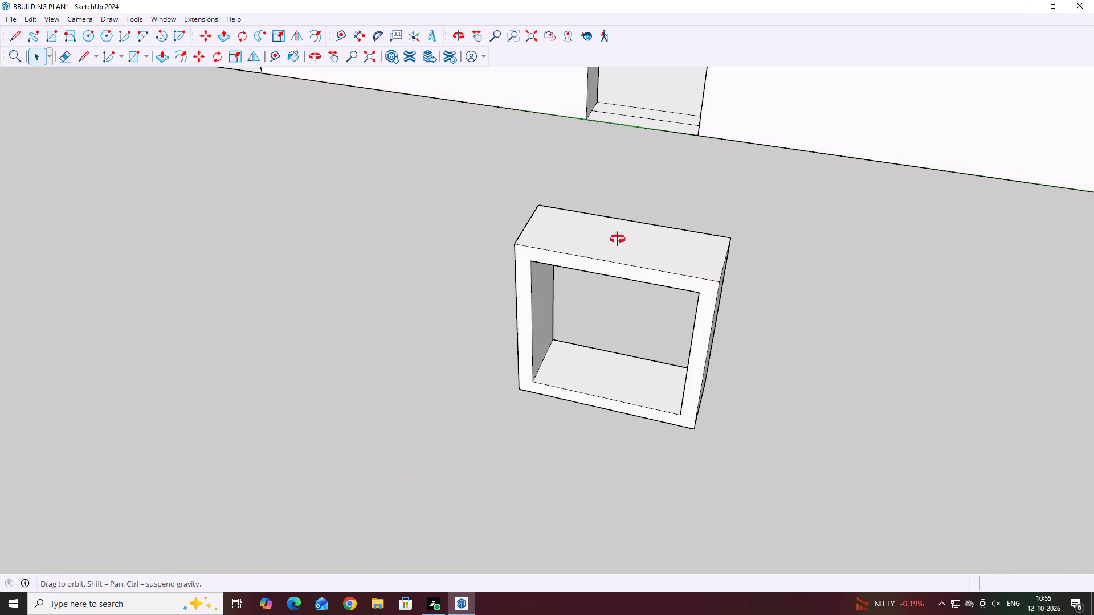
{"action": "middle_click_drag", "start_coordinate": [618, 239], "coordinate": [642, 229]}
{"action": "scroll", "coordinate": [625, 248], "scroll_direction": "up", "scroll_amount": 2}
{"action": "double_click", "coordinate": [640, 218]}
{"action": "middle_click_drag", "start_coordinate": [618, 227], "coordinate": [599, 229]}
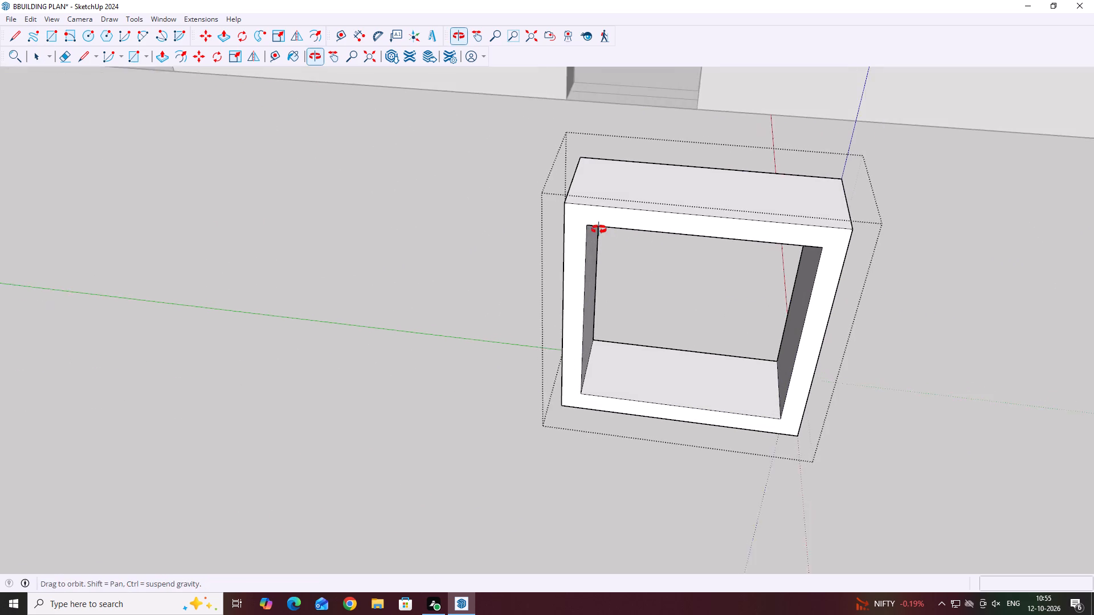
{"action": "middle_click_drag", "start_coordinate": [599, 229], "coordinate": [609, 182]}
{"action": "middle_click_drag", "start_coordinate": [569, 220], "coordinate": [574, 165]}
{"action": "middle_click_drag", "start_coordinate": [616, 215], "coordinate": [583, 200]}
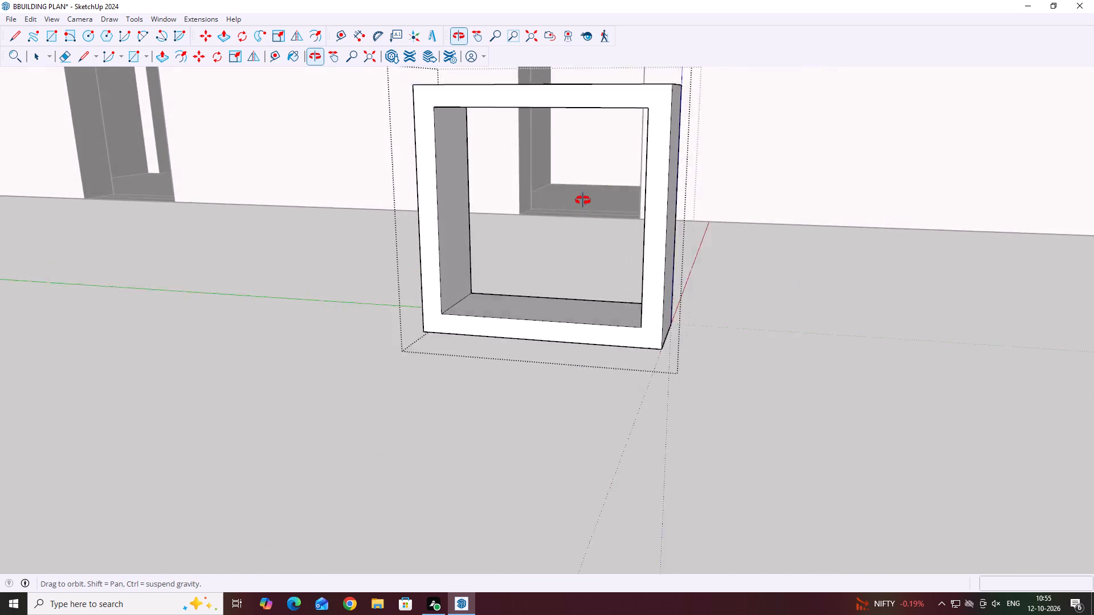
{"action": "middle_click_drag", "start_coordinate": [583, 200], "coordinate": [586, 210]}
{"action": "key", "text": "r"}
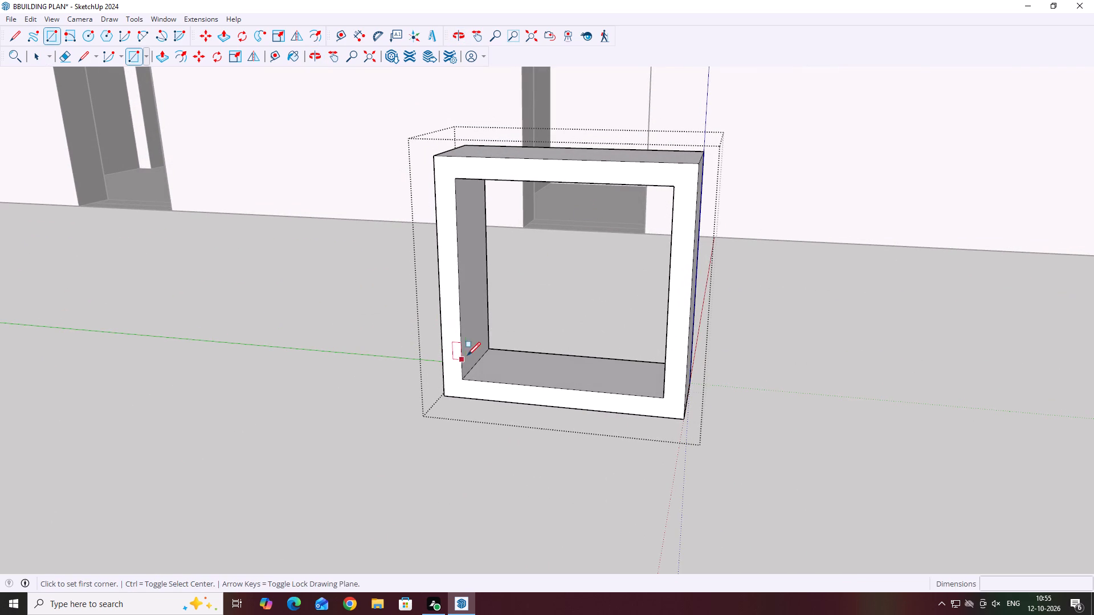
{"action": "left_click", "coordinate": [477, 363]}
{"action": "scroll", "coordinate": [584, 351], "scroll_direction": "down", "scroll_amount": 6}
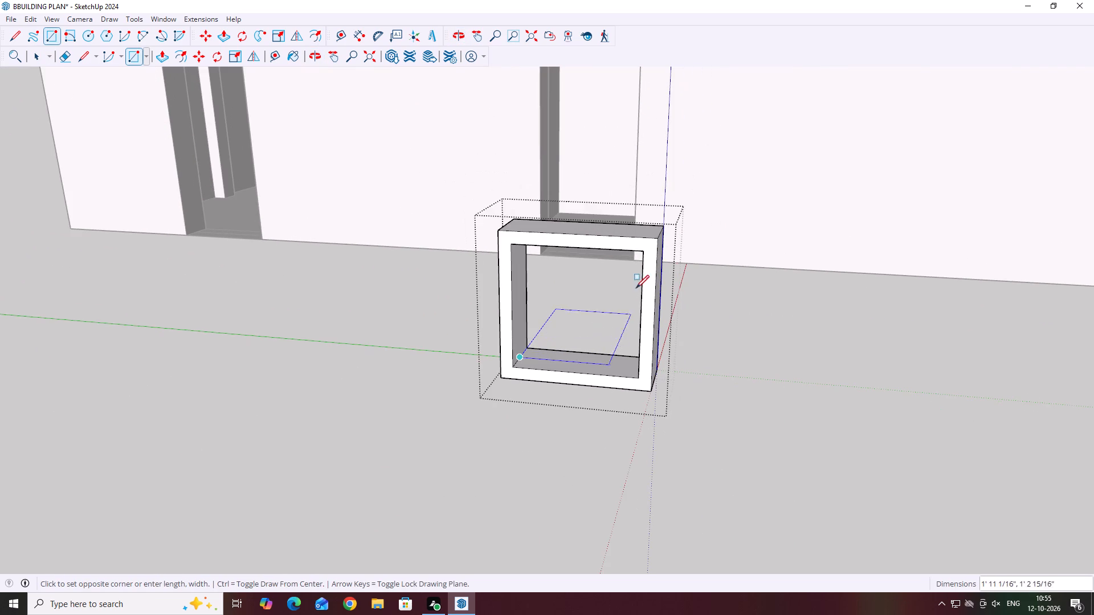
{"action": "middle_click_drag", "start_coordinate": [635, 261], "coordinate": [699, 275]}
{"action": "scroll", "coordinate": [696, 274], "scroll_direction": "up", "scroll_amount": 3}
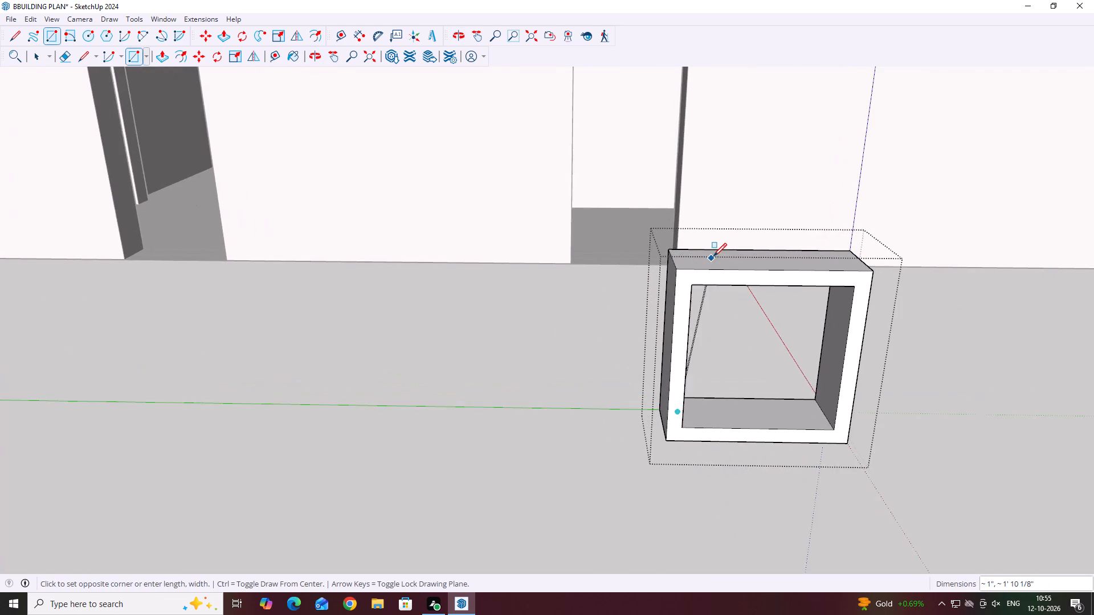
{"action": "scroll", "coordinate": [713, 256], "scroll_direction": "up", "scroll_amount": 2}
{"action": "scroll", "coordinate": [996, 308], "scroll_direction": "up", "scroll_amount": 2}
{"action": "middle_click_drag", "start_coordinate": [859, 301], "coordinate": [869, 239]}
{"action": "scroll", "coordinate": [858, 279], "scroll_direction": "up", "scroll_amount": 3}
{"action": "middle_click_drag", "start_coordinate": [858, 281], "coordinate": [856, 222]}
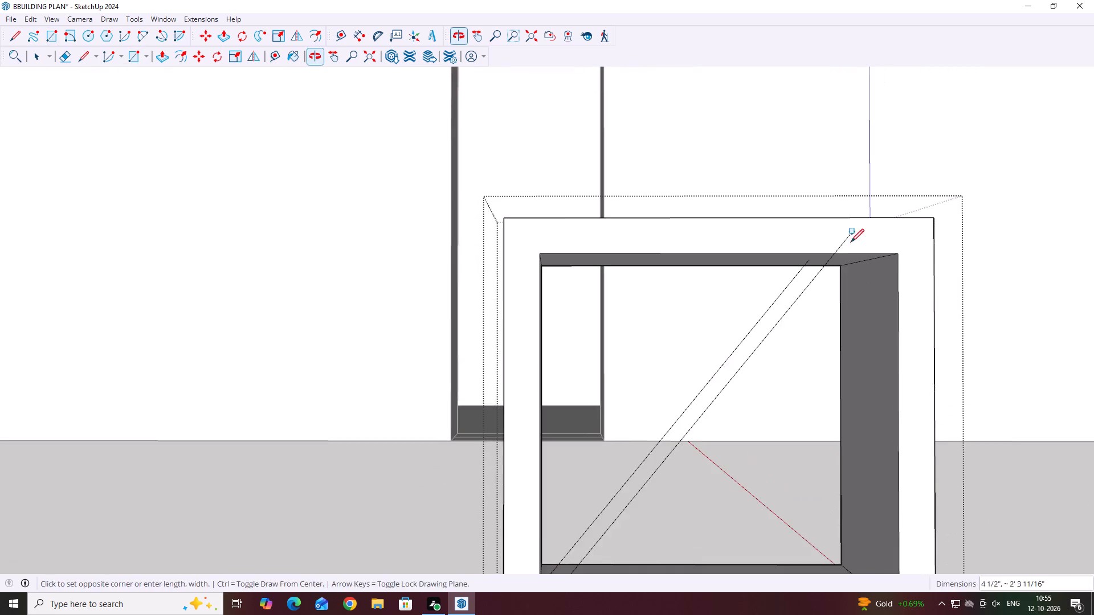
{"action": "middle_click_drag", "start_coordinate": [846, 272], "coordinate": [856, 225]}
{"action": "scroll", "coordinate": [856, 244], "scroll_direction": "up", "scroll_amount": 6}
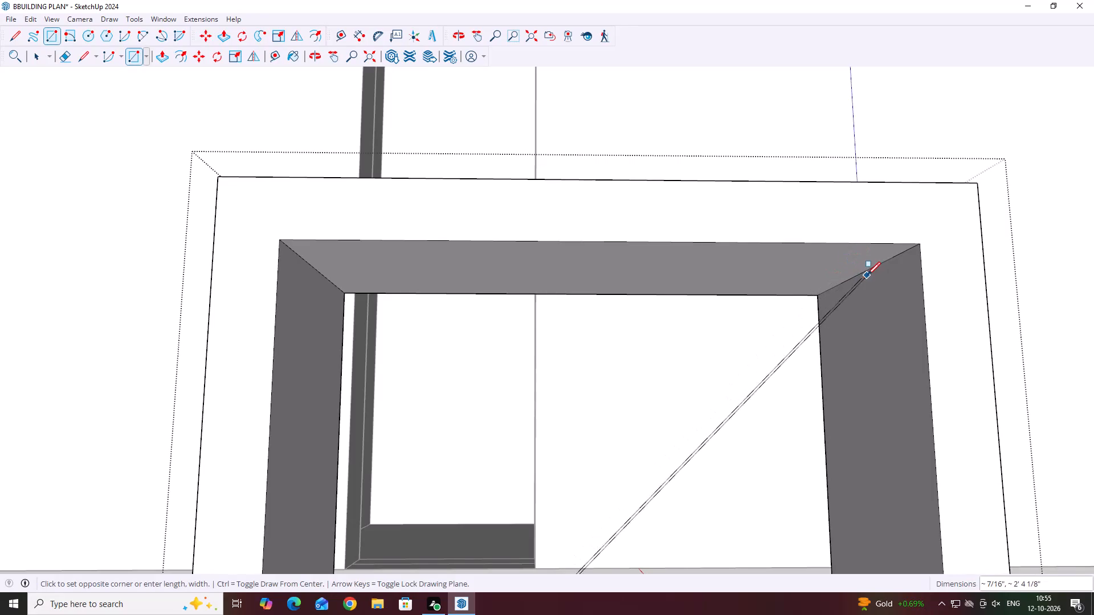
{"action": "left_click", "coordinate": [863, 269]}
{"action": "scroll", "coordinate": [731, 305], "scroll_direction": "down", "scroll_amount": 14}
{"action": "key", "text": "space"}
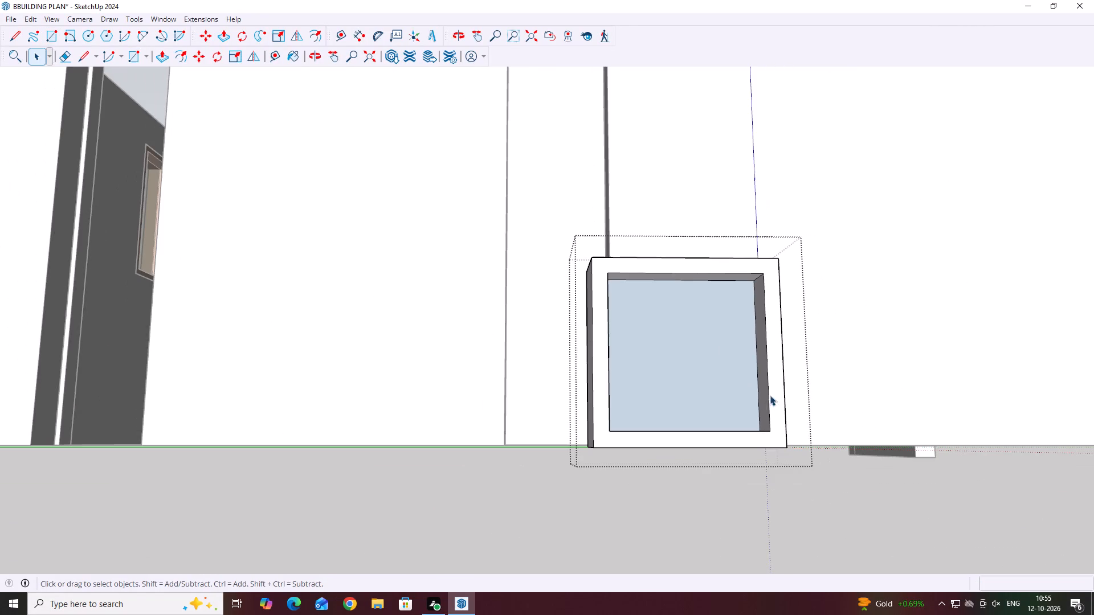
Reverse the pane face inside the frame so its front side faces outward.
{"action": "middle_click_drag", "start_coordinate": [704, 387], "coordinate": [693, 478]}
{"action": "left_click", "coordinate": [650, 503]}
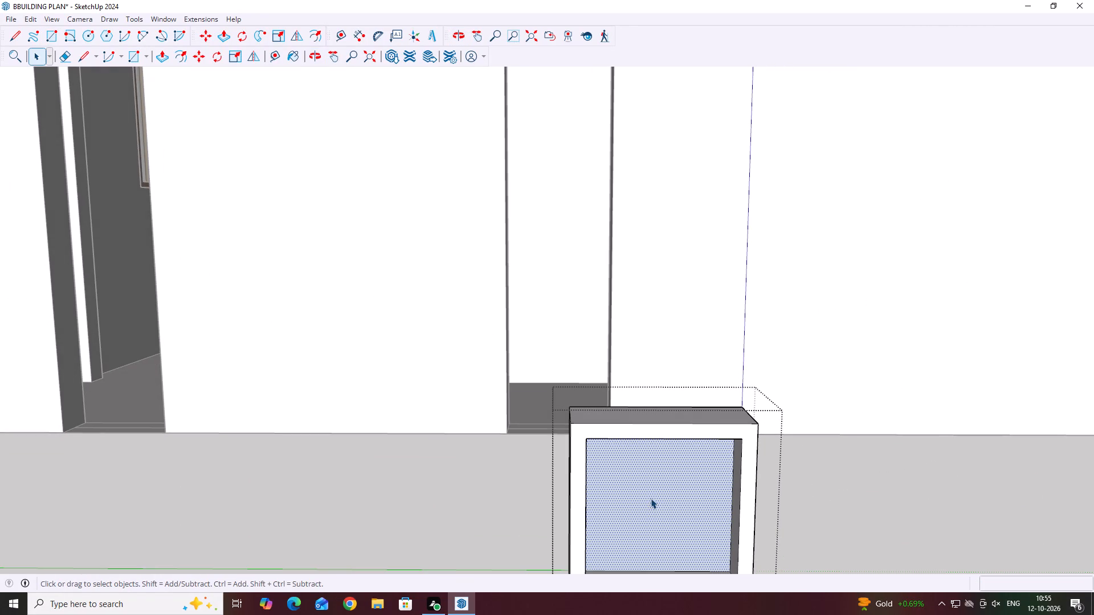
{"action": "right_click", "coordinate": [650, 498]}
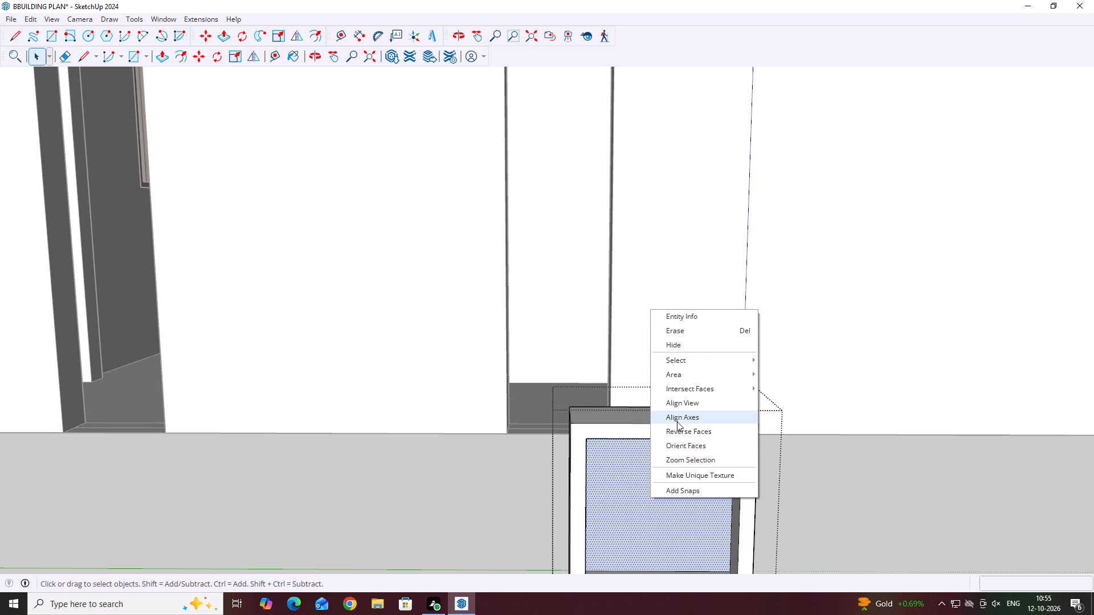
{"action": "left_click", "coordinate": [680, 433]}
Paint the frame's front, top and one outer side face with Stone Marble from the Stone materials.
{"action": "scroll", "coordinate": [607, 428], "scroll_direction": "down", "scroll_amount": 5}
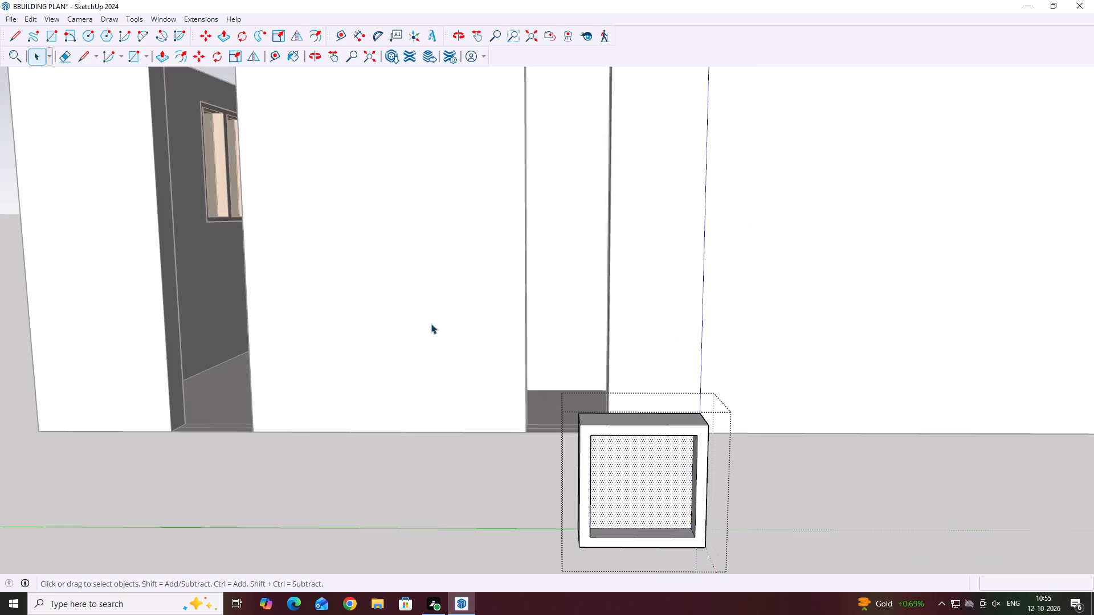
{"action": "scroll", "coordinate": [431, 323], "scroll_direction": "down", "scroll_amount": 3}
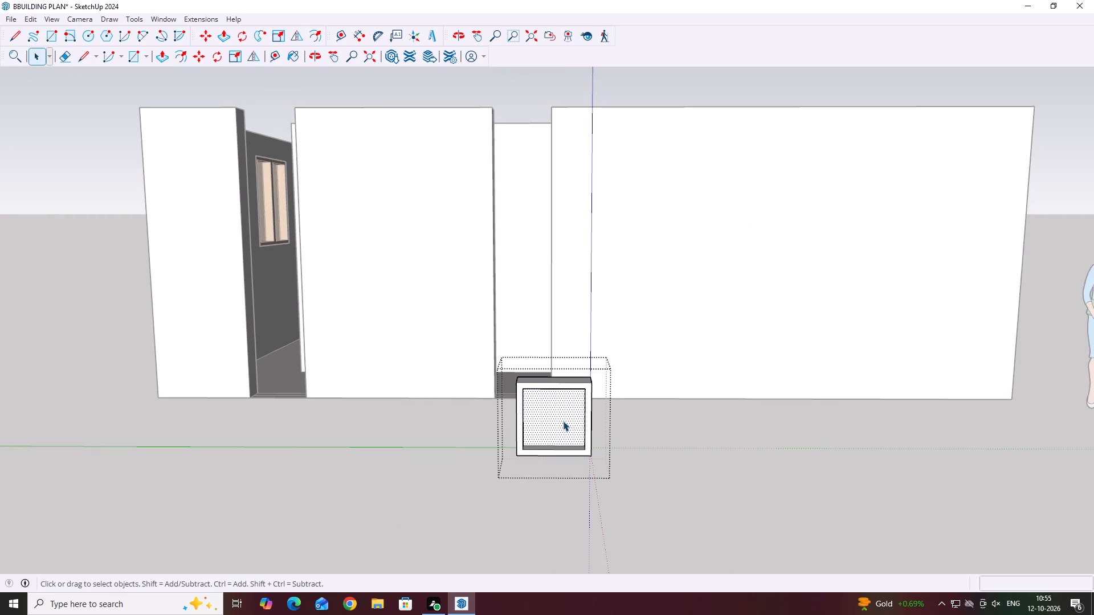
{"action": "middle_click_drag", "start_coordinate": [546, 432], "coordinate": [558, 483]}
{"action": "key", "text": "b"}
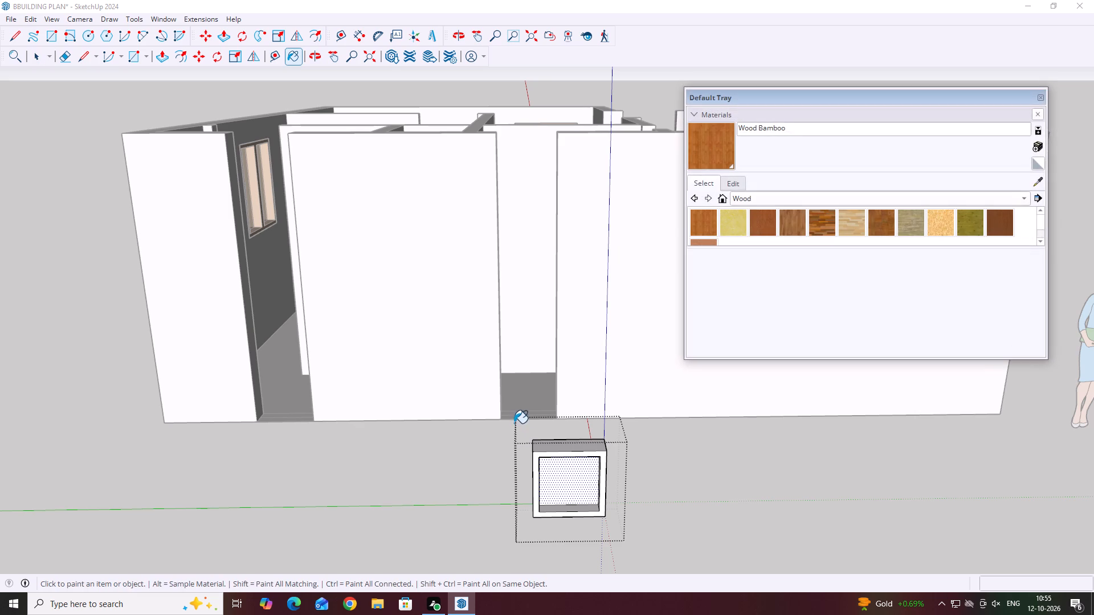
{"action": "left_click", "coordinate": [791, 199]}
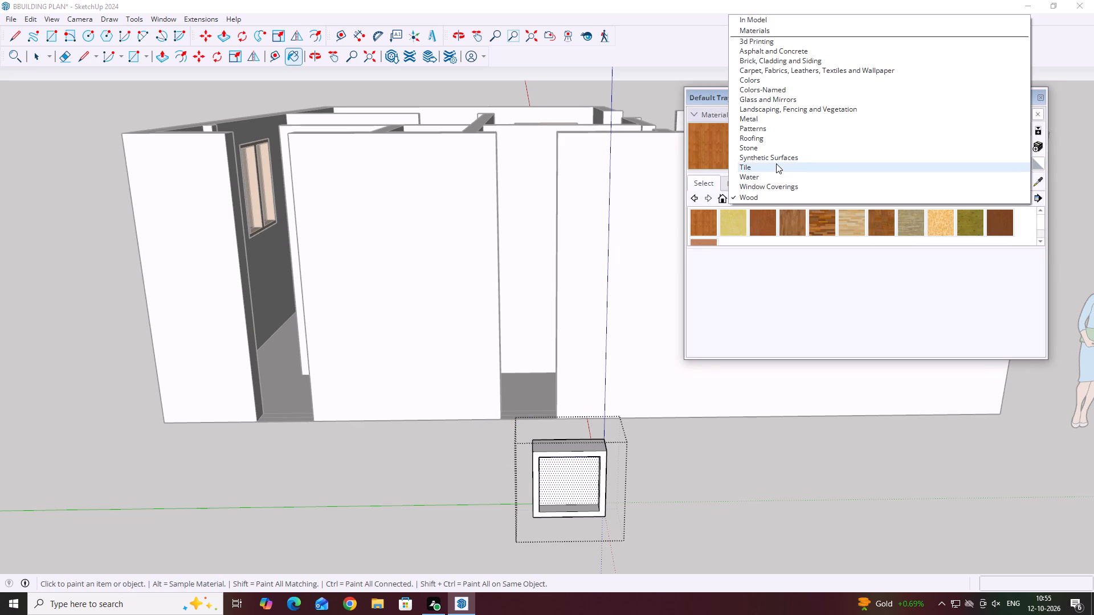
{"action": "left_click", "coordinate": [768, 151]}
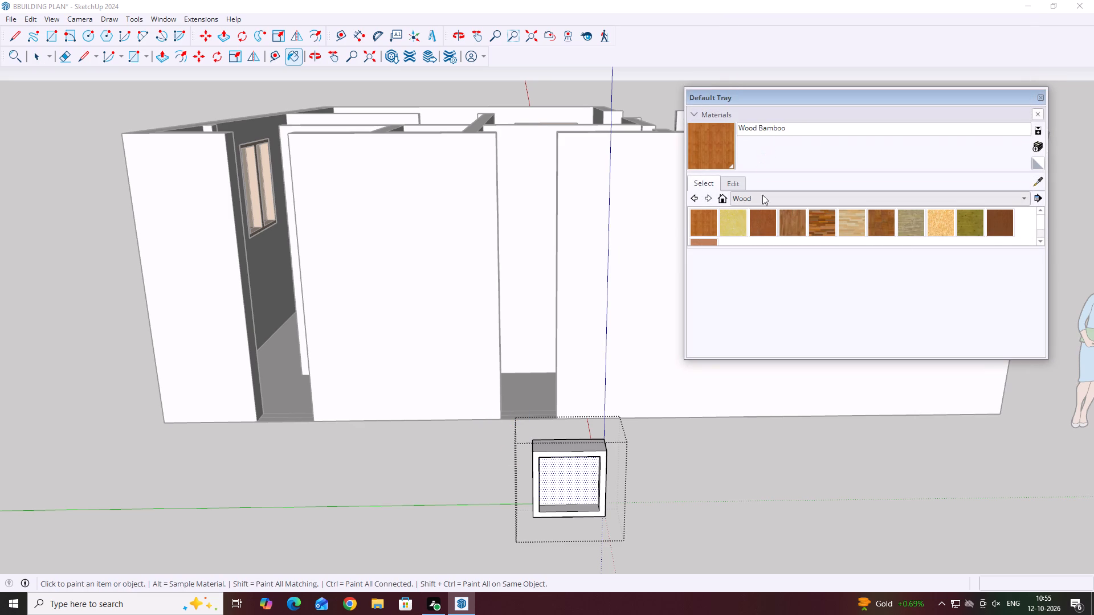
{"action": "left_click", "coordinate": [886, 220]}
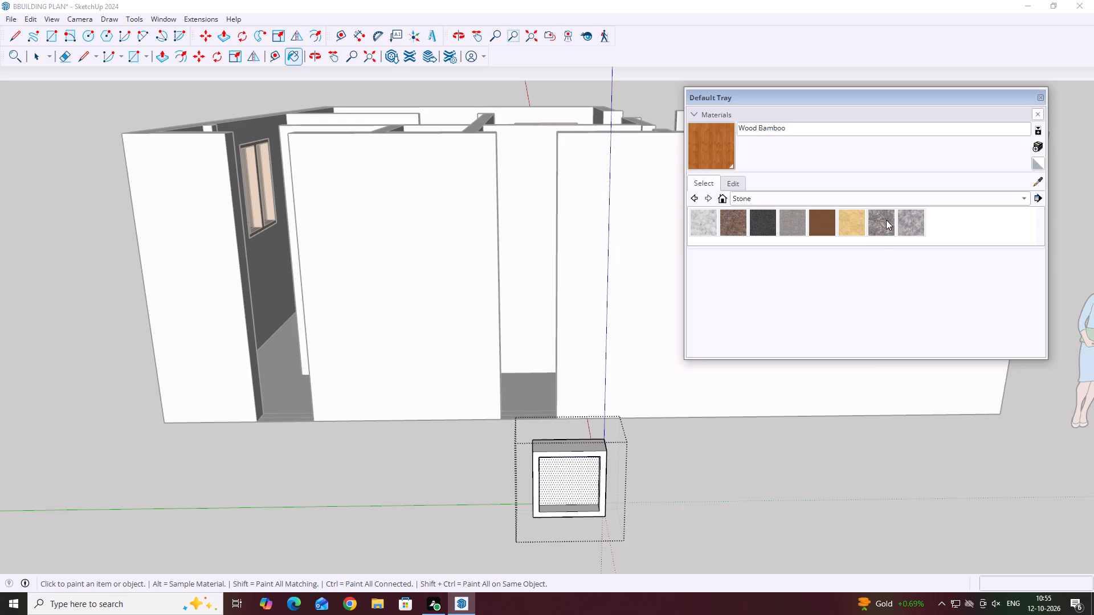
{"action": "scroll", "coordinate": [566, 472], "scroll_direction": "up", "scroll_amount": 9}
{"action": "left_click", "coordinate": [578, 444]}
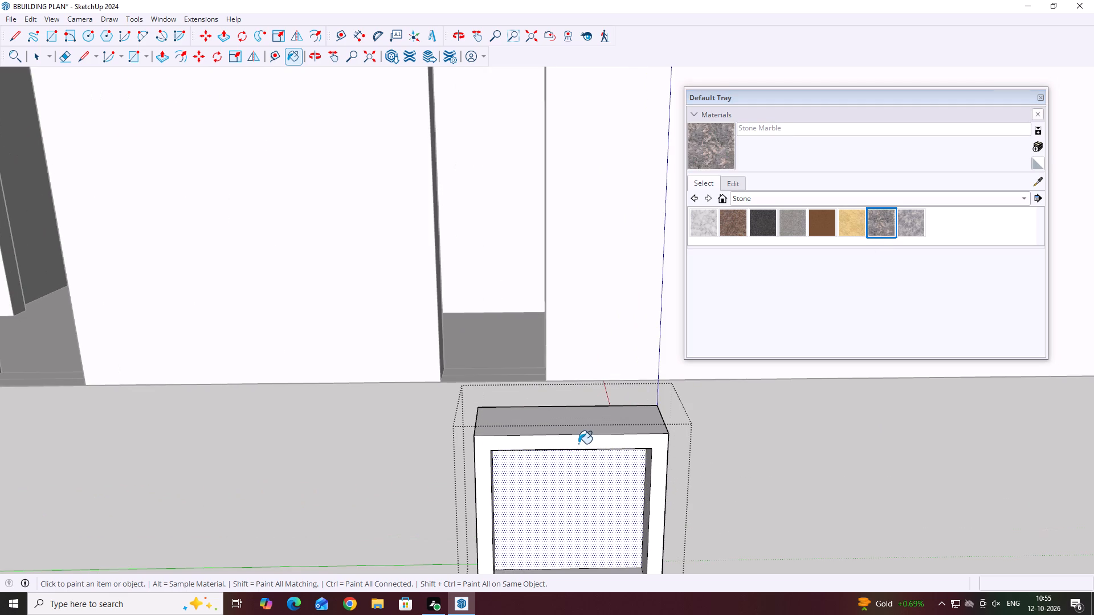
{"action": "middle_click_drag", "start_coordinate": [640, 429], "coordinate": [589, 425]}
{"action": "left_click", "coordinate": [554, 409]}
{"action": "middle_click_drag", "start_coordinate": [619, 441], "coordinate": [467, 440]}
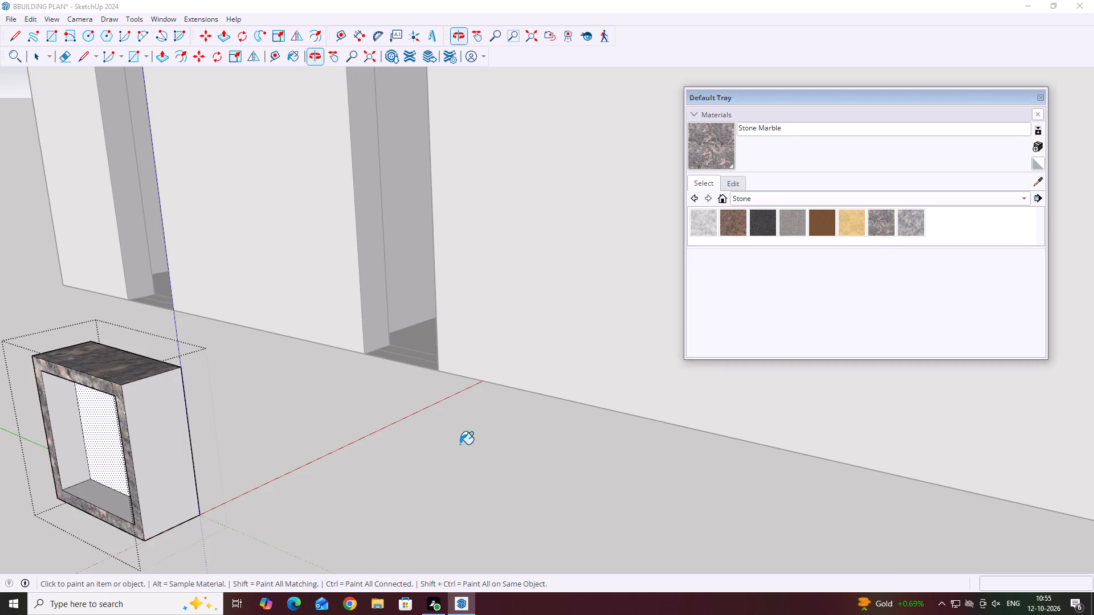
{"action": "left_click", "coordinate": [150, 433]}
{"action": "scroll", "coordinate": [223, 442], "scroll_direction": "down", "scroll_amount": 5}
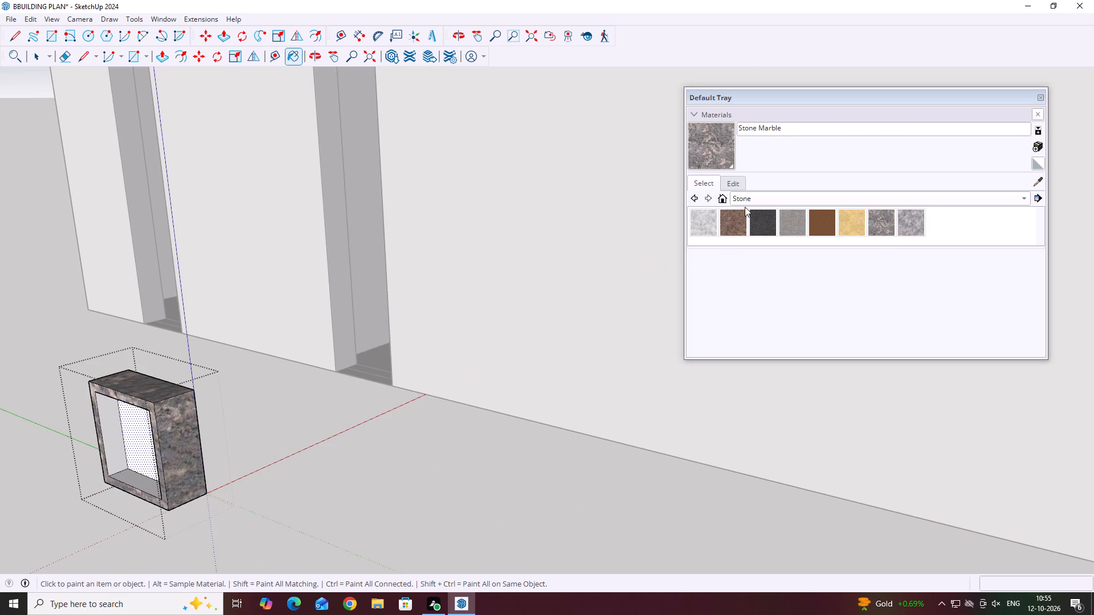
Paint the window pane with the Checker Plate material from the Patterns collection.
{"action": "left_click", "coordinate": [753, 199]}
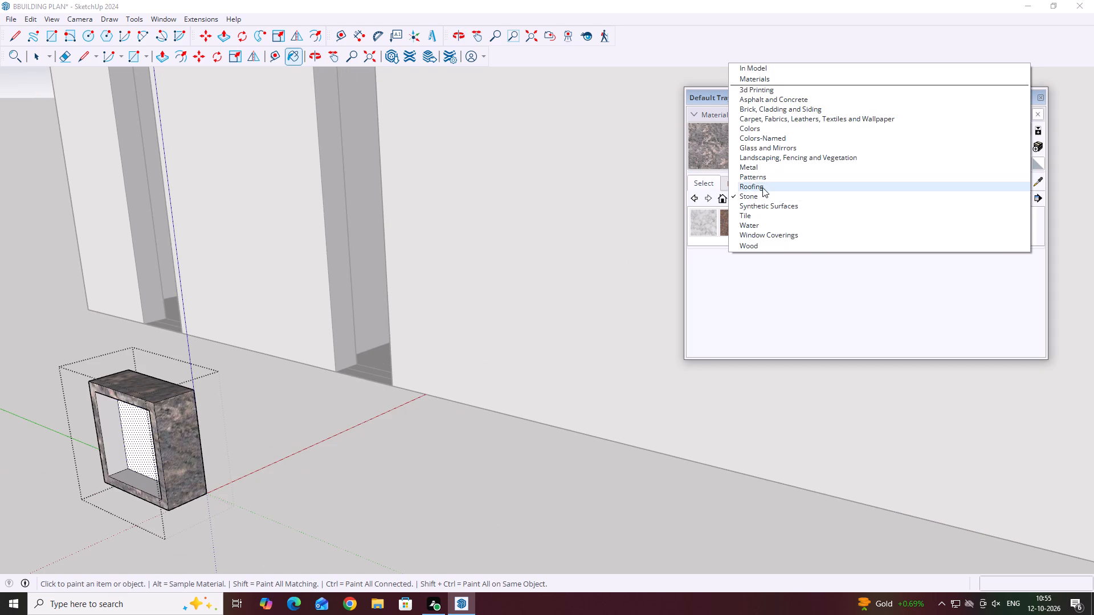
{"action": "left_click", "coordinate": [762, 187]}
{"action": "scroll", "coordinate": [779, 244], "scroll_direction": "down", "scroll_amount": 5}
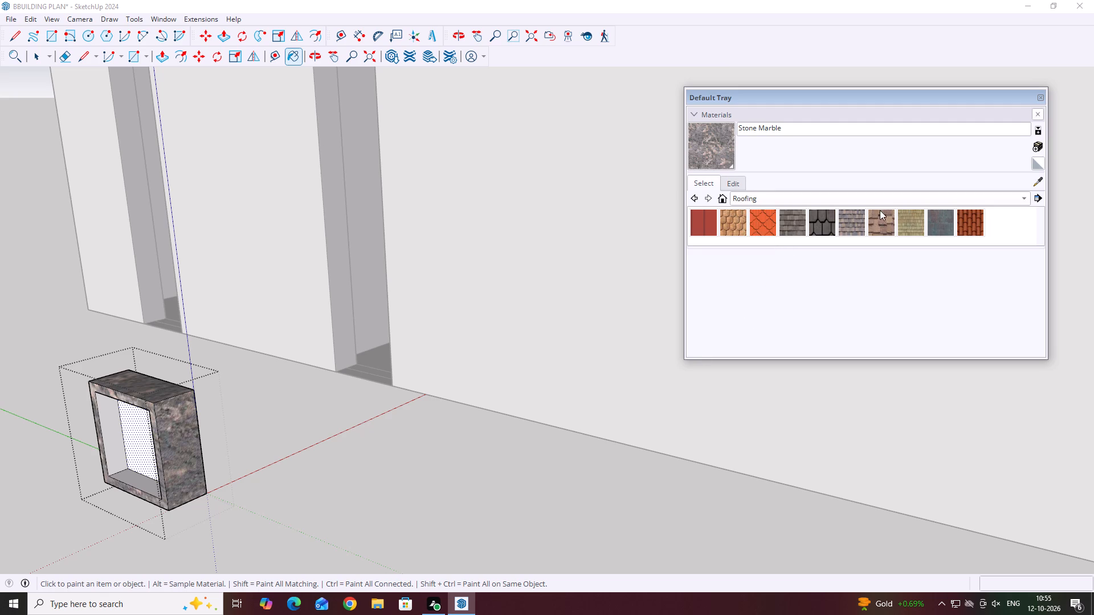
{"action": "middle_click_drag", "start_coordinate": [882, 210], "coordinate": [854, 218]}
{"action": "left_click", "coordinate": [817, 204]}
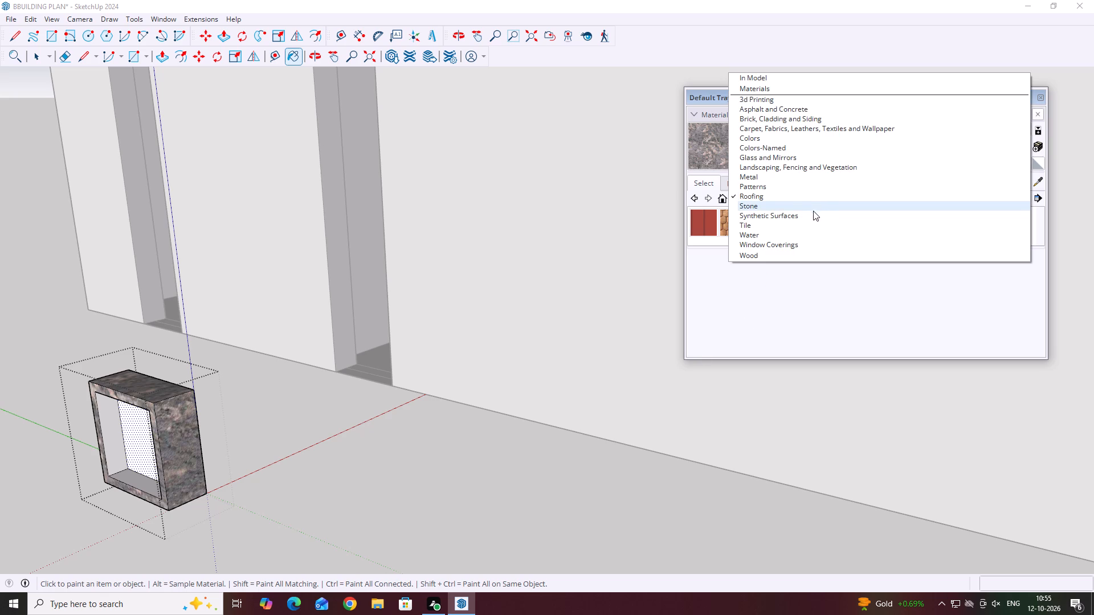
{"action": "left_click", "coordinate": [751, 186]}
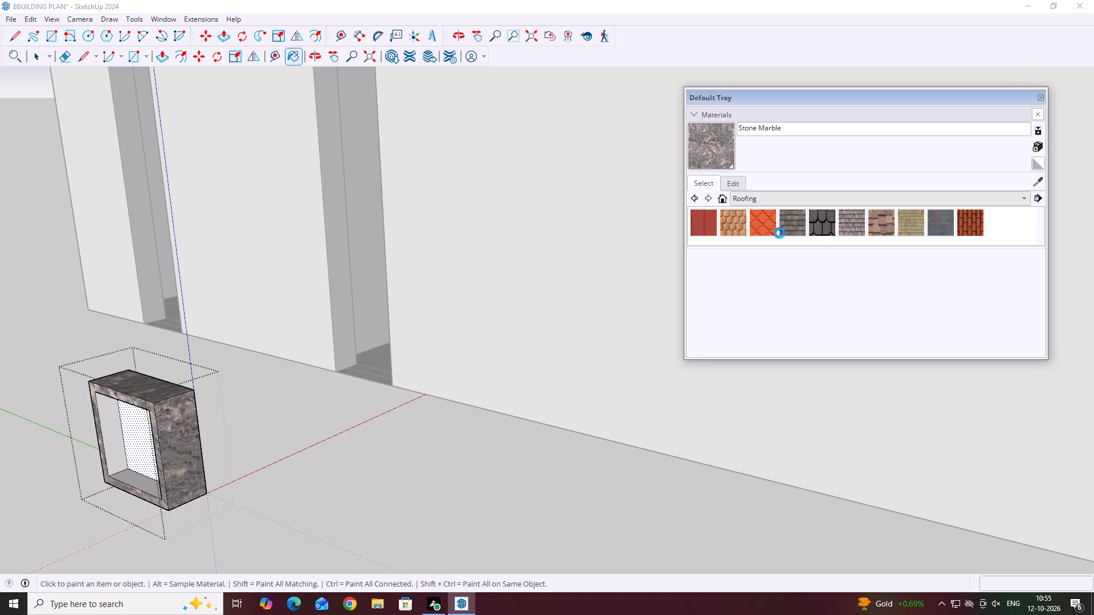
{"action": "scroll", "coordinate": [775, 235], "scroll_direction": "down", "scroll_amount": 1}
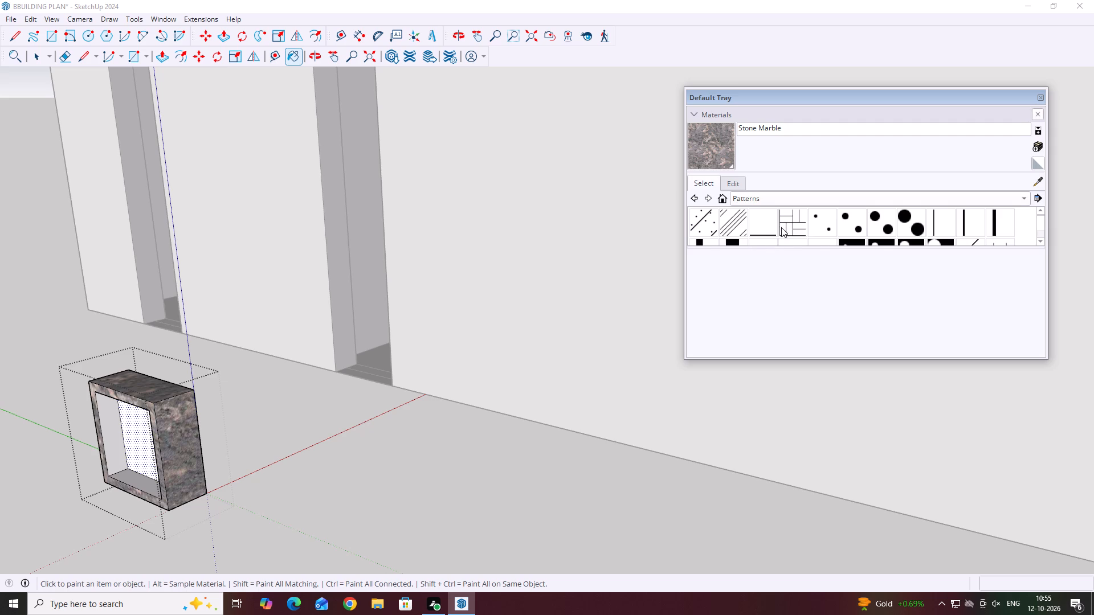
{"action": "scroll", "coordinate": [781, 227], "scroll_direction": "down", "scroll_amount": 6}
{"action": "scroll", "coordinate": [785, 226], "scroll_direction": "up", "scroll_amount": 5}
{"action": "scroll", "coordinate": [785, 229], "scroll_direction": "down", "scroll_amount": 1}
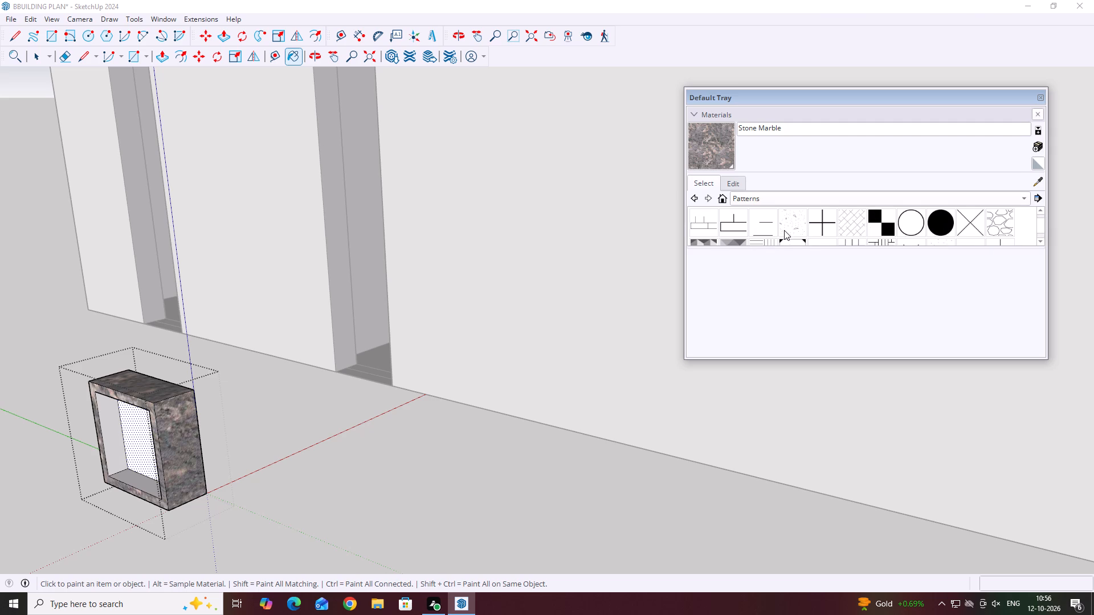
{"action": "left_click", "coordinate": [850, 219]}
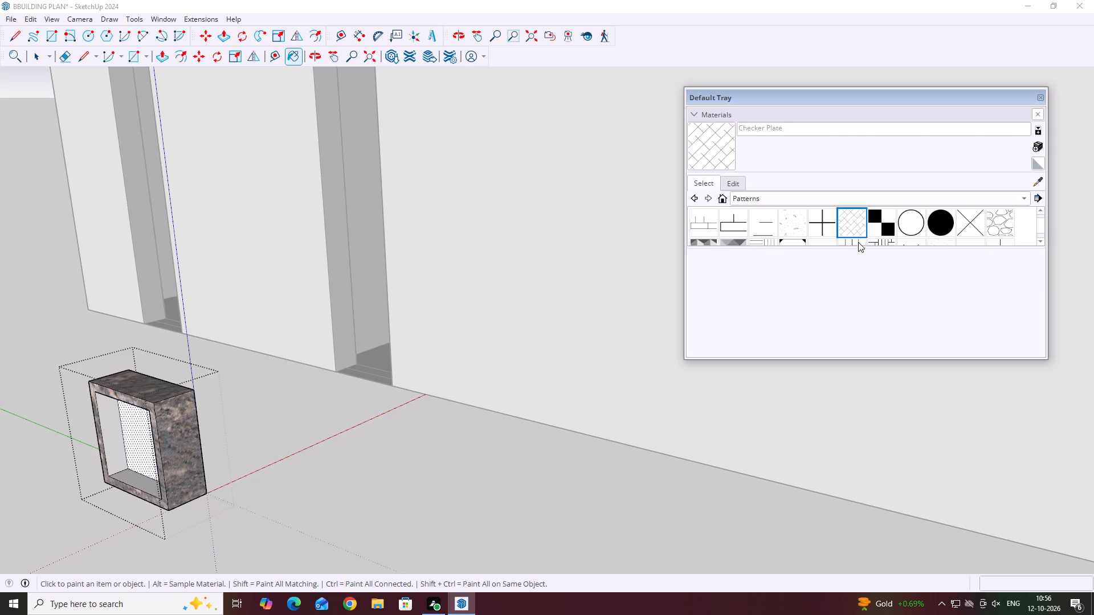
{"action": "scroll", "coordinate": [859, 243], "scroll_direction": "down", "scroll_amount": 10}
{"action": "middle_click_drag", "start_coordinate": [446, 460], "coordinate": [786, 344]}
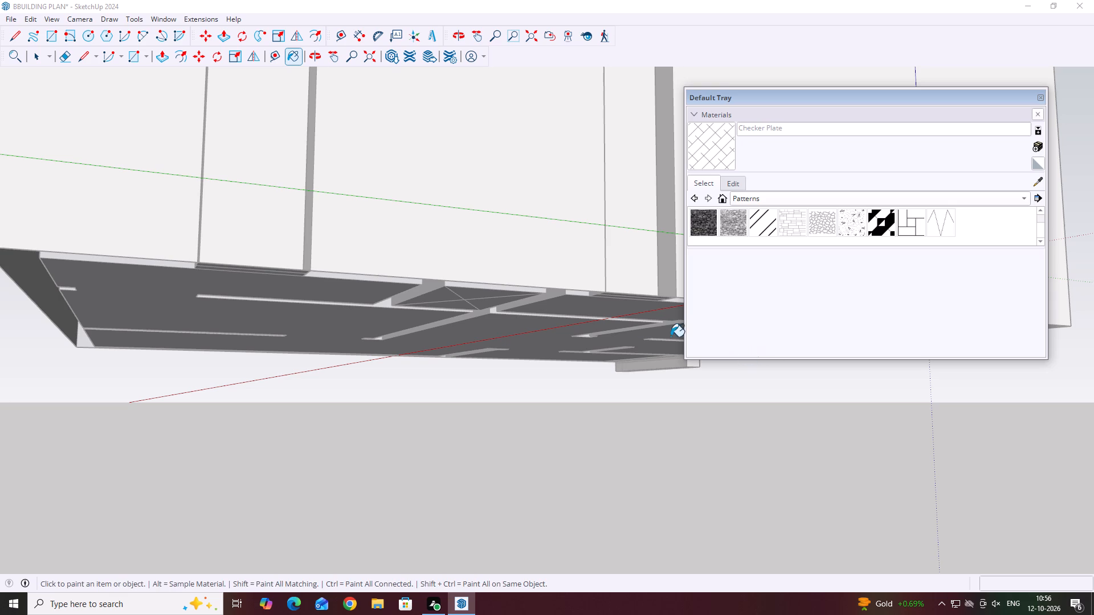
{"action": "middle_click_drag", "start_coordinate": [819, 268], "coordinate": [815, 339]}
{"action": "scroll", "coordinate": [815, 338], "scroll_direction": "down", "scroll_amount": 17}
{"action": "scroll", "coordinate": [558, 396], "scroll_direction": "down", "scroll_amount": 1}
{"action": "middle_click_drag", "start_coordinate": [562, 421], "coordinate": [462, 504]}
{"action": "scroll", "coordinate": [684, 413], "scroll_direction": "up", "scroll_amount": 9}
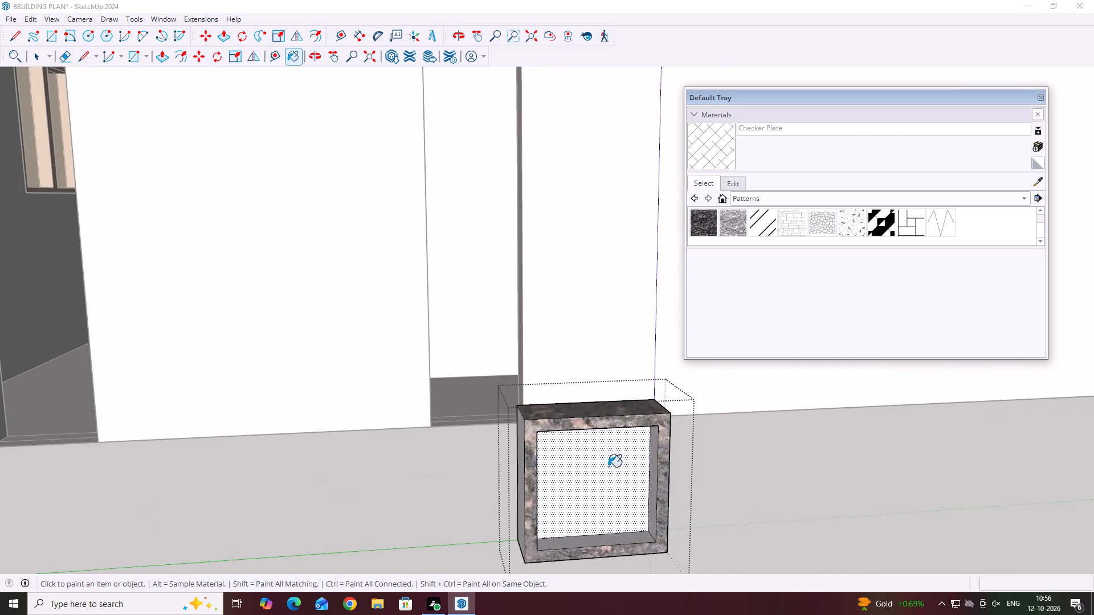
{"action": "scroll", "coordinate": [601, 479], "scroll_direction": "up", "scroll_amount": 4}
{"action": "left_click", "coordinate": [602, 467]}
Paint the frame's top and the marble outer side face with Wood Veneer 02 from the Wood materials.
{"action": "scroll", "coordinate": [575, 459], "scroll_direction": "down", "scroll_amount": 5}
{"action": "middle_click_drag", "start_coordinate": [638, 442], "coordinate": [562, 397]}
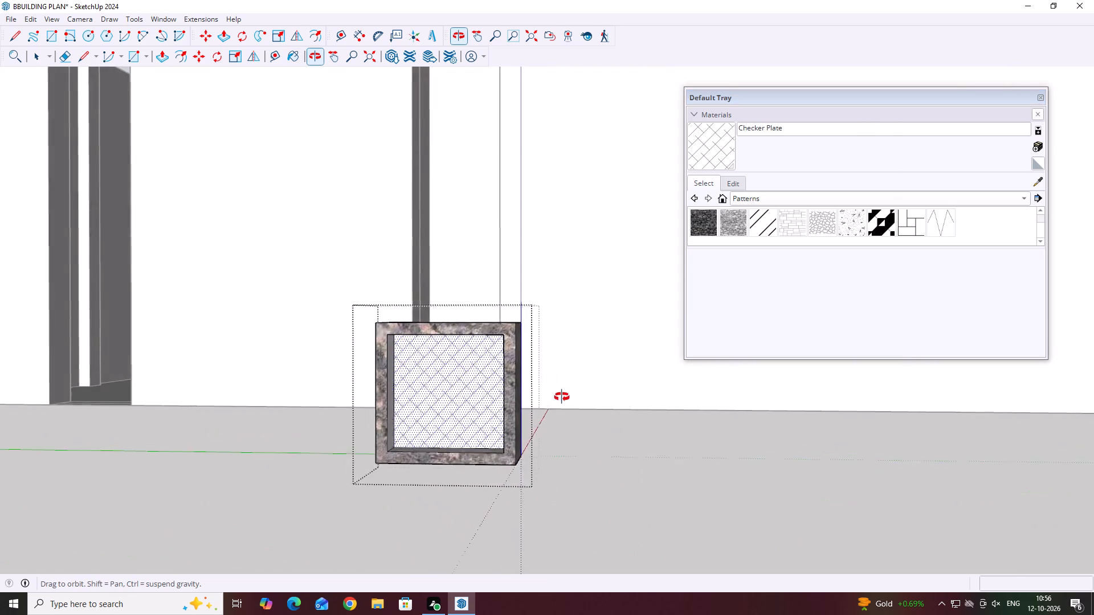
{"action": "middle_click_drag", "start_coordinate": [562, 397], "coordinate": [521, 388]}
{"action": "scroll", "coordinate": [511, 370], "scroll_direction": "down", "scroll_amount": 4}
{"action": "middle_click_drag", "start_coordinate": [501, 371], "coordinate": [458, 441]}
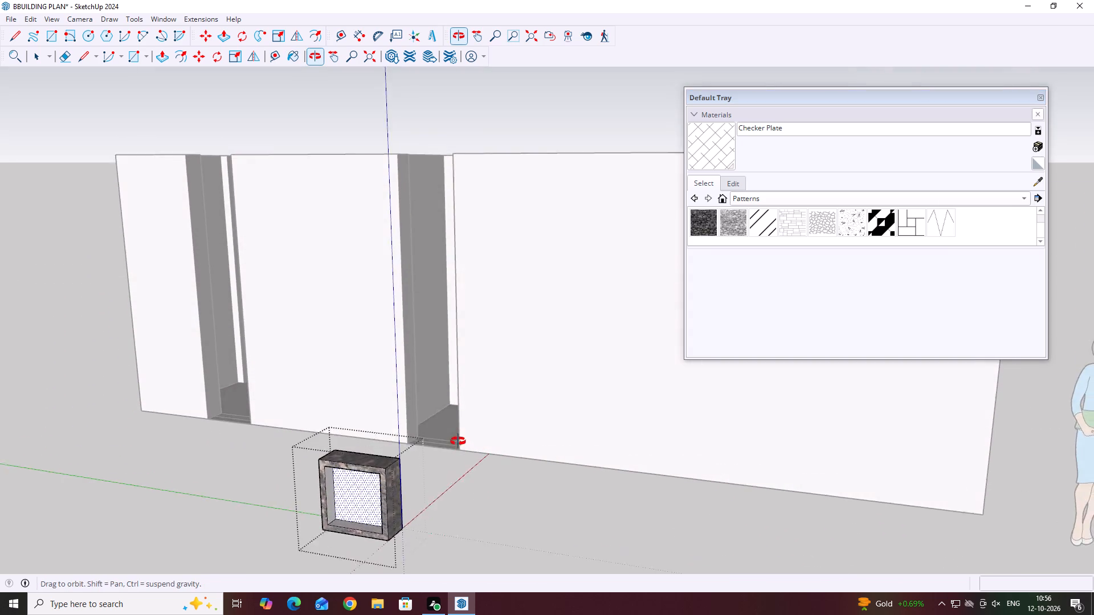
{"action": "middle_click_drag", "start_coordinate": [458, 441], "coordinate": [458, 461]}
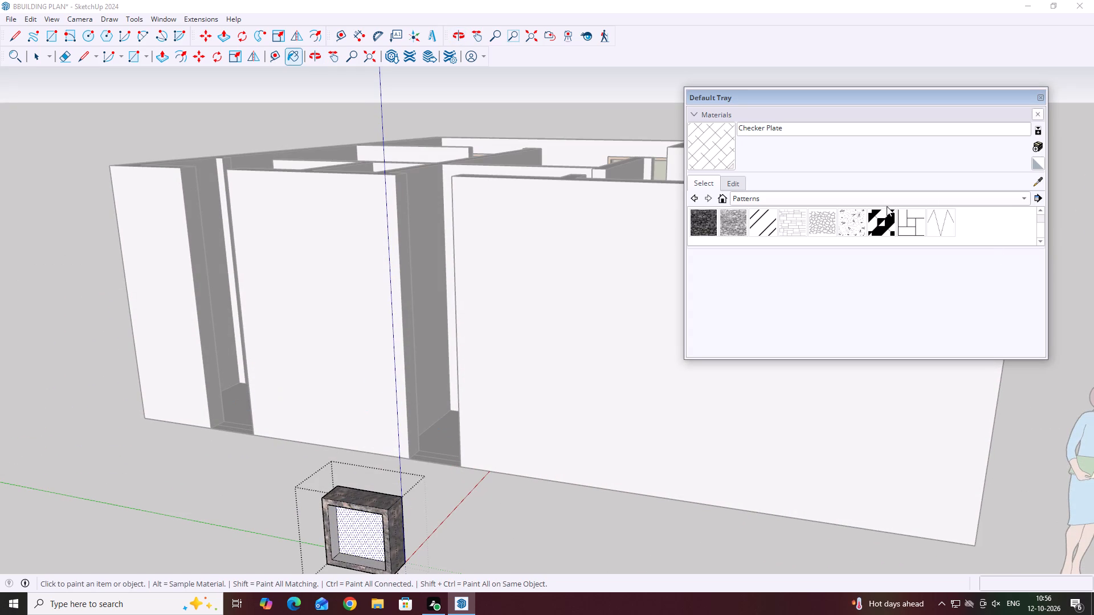
{"action": "left_click", "coordinate": [807, 199]}
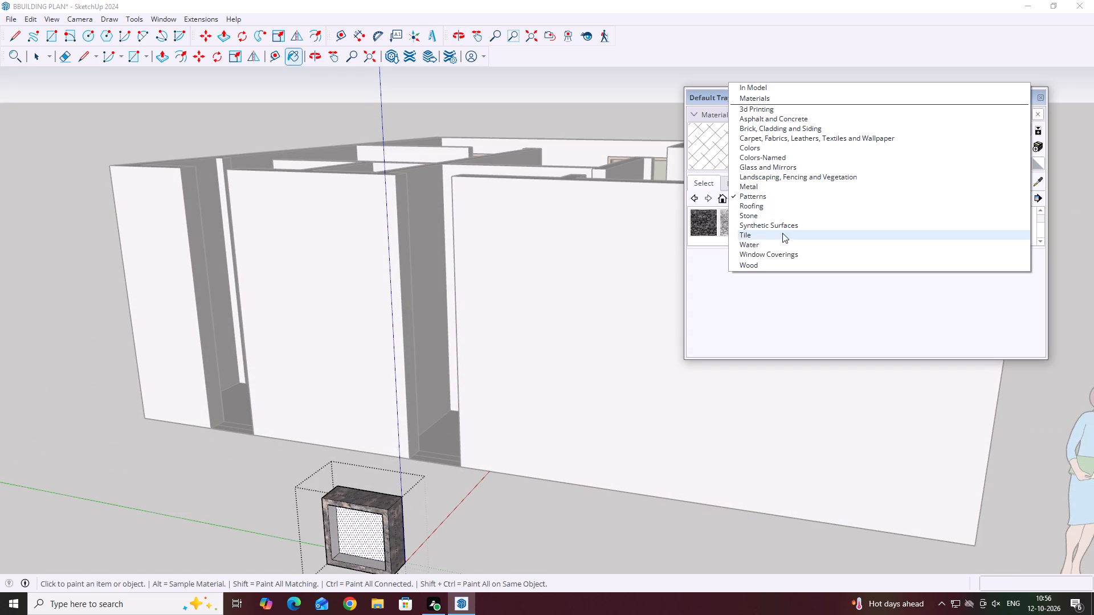
{"action": "left_click", "coordinate": [773, 265]}
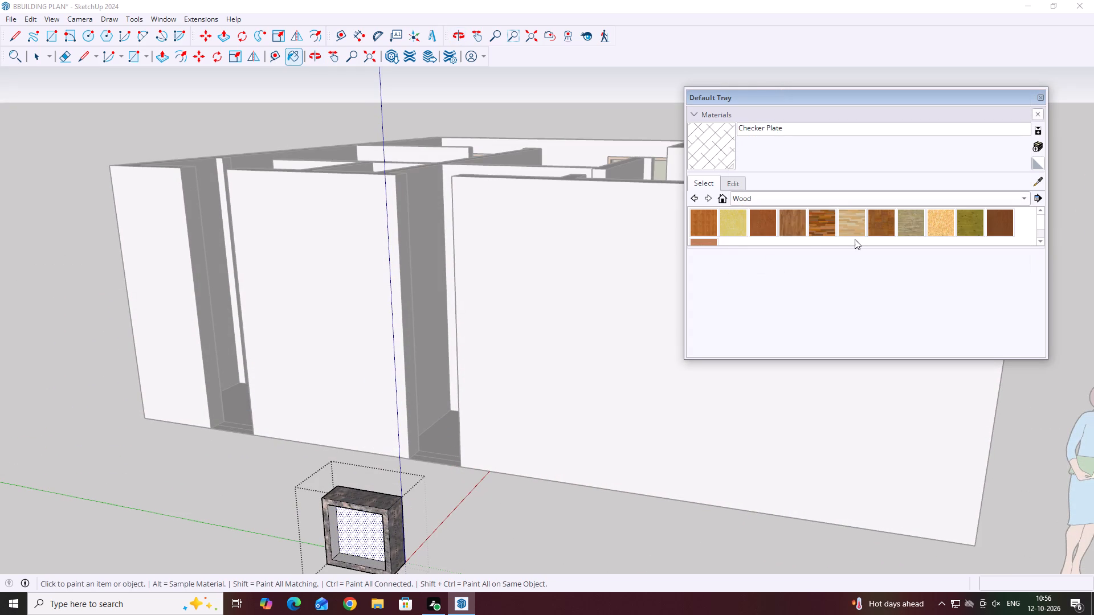
{"action": "scroll", "coordinate": [834, 220], "scroll_direction": "down", "scroll_amount": 4}
{"action": "scroll", "coordinate": [748, 228], "scroll_direction": "up", "scroll_amount": 3}
{"action": "scroll", "coordinate": [720, 227], "scroll_direction": "down", "scroll_amount": 4}
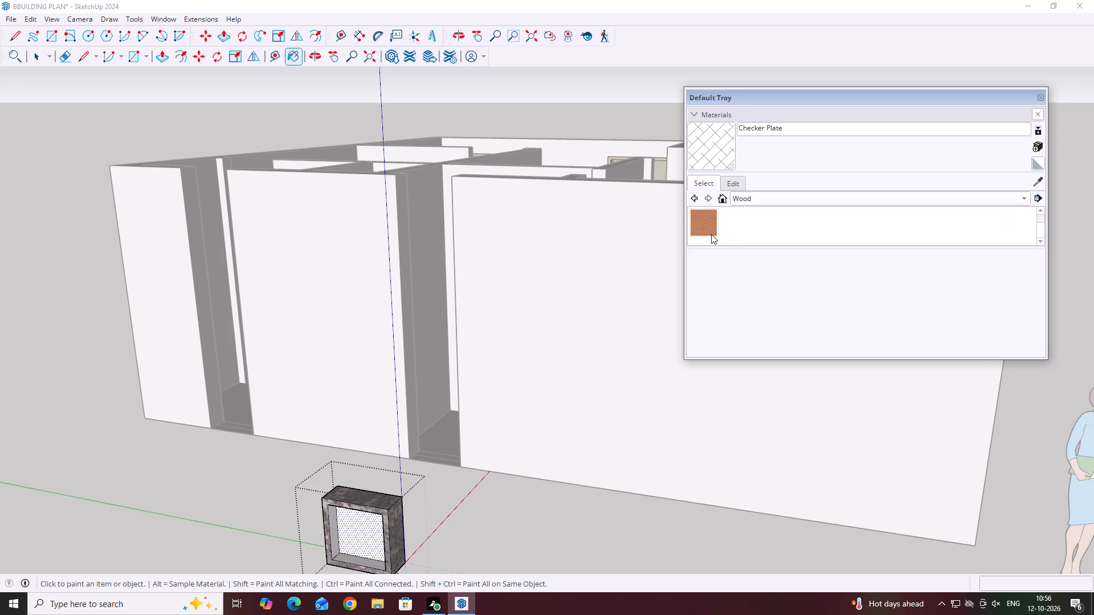
{"action": "left_click", "coordinate": [701, 226]}
{"action": "scroll", "coordinate": [393, 496], "scroll_direction": "up", "scroll_amount": 5}
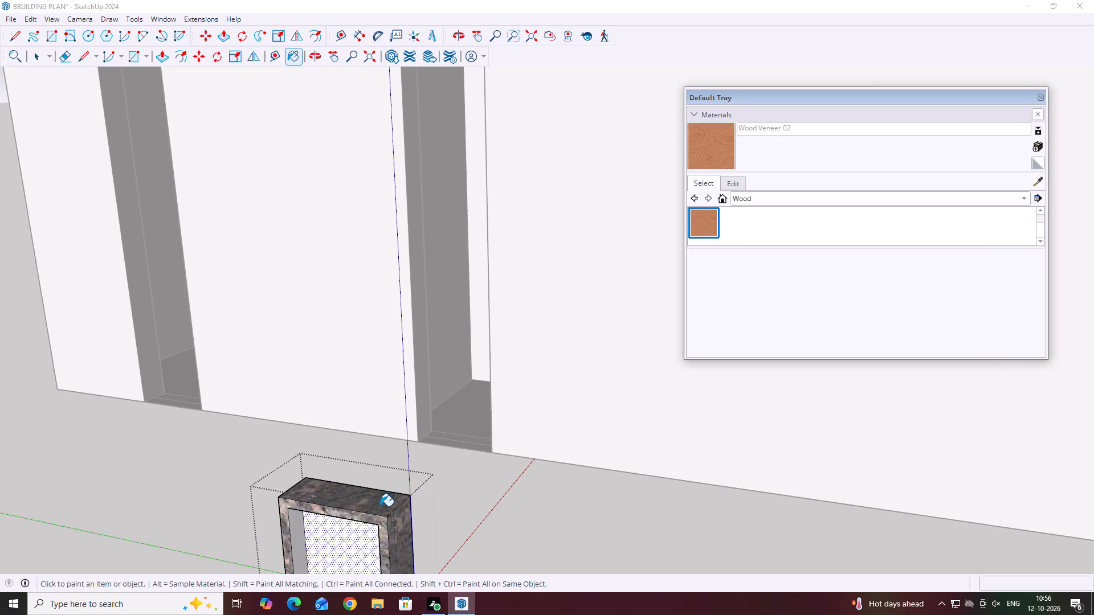
{"action": "left_click", "coordinate": [372, 507]}
{"action": "left_click", "coordinate": [404, 528]}
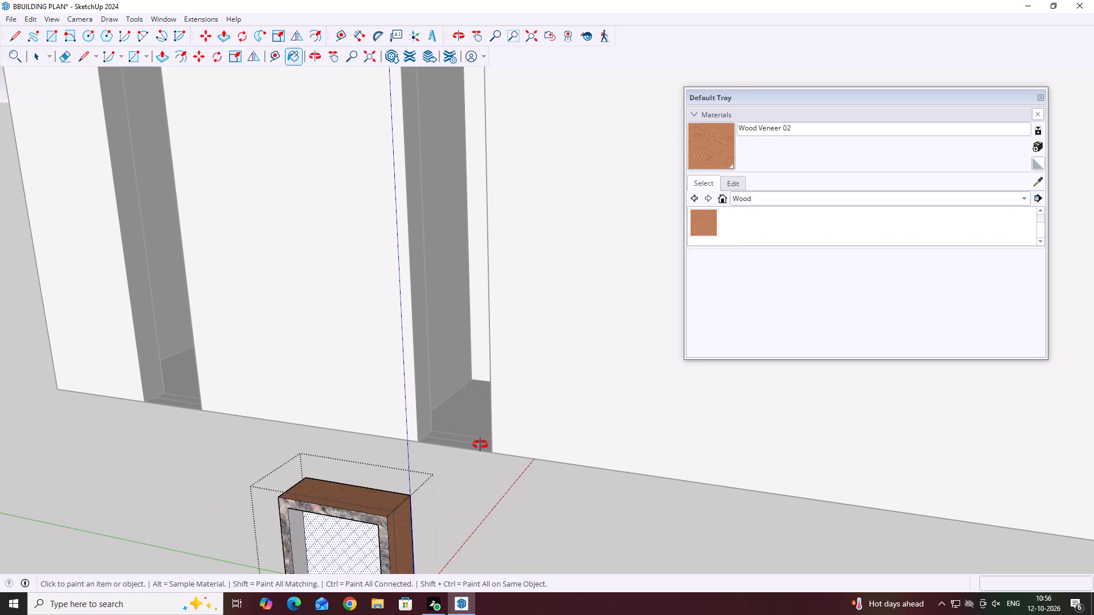
Paint the frame's front face and the remaining unpainted outer side with Wood Veneer 02.
{"action": "middle_click_drag", "start_coordinate": [469, 448], "coordinate": [594, 401]}
{"action": "scroll", "coordinate": [658, 429], "scroll_direction": "up", "scroll_amount": 3}
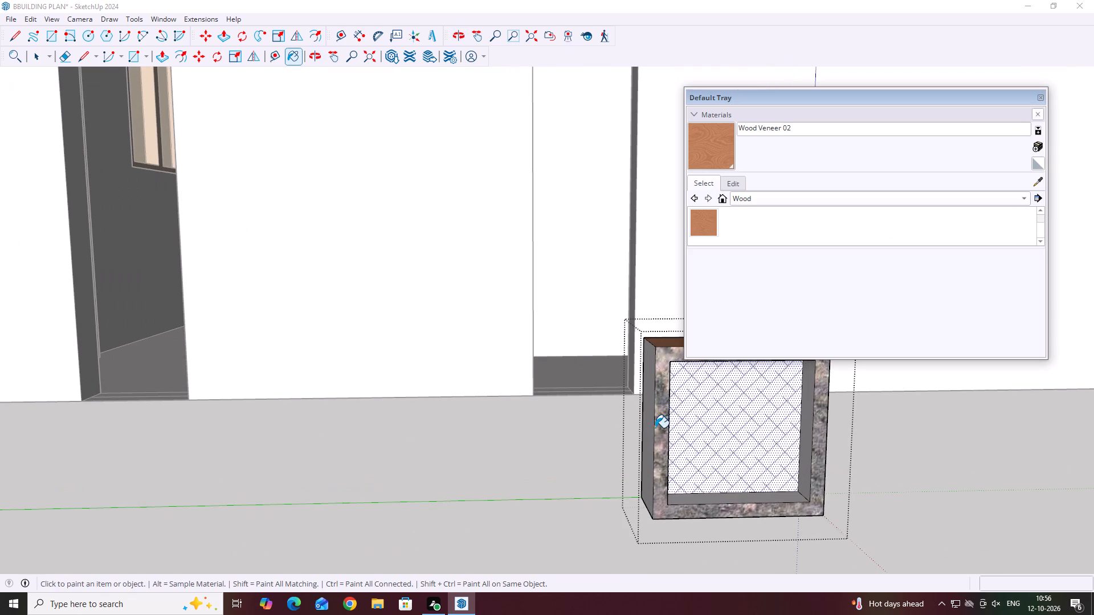
{"action": "middle_click_drag", "start_coordinate": [645, 410], "coordinate": [592, 454]}
{"action": "scroll", "coordinate": [592, 475], "scroll_direction": "up", "scroll_amount": 6}
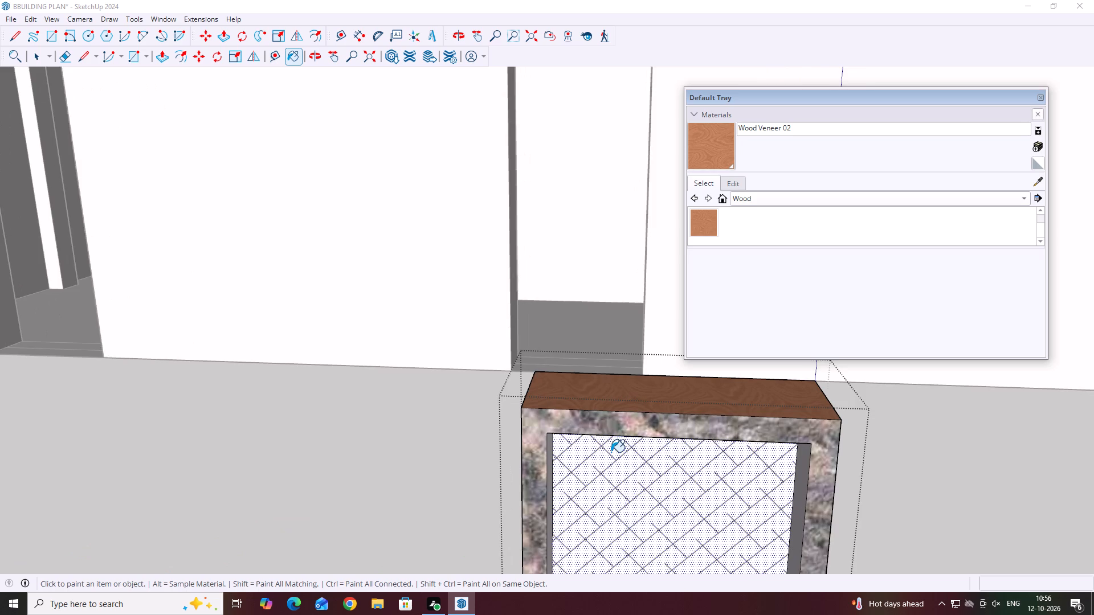
{"action": "left_click", "coordinate": [632, 420]}
{"action": "scroll", "coordinate": [617, 429], "scroll_direction": "down", "scroll_amount": 10}
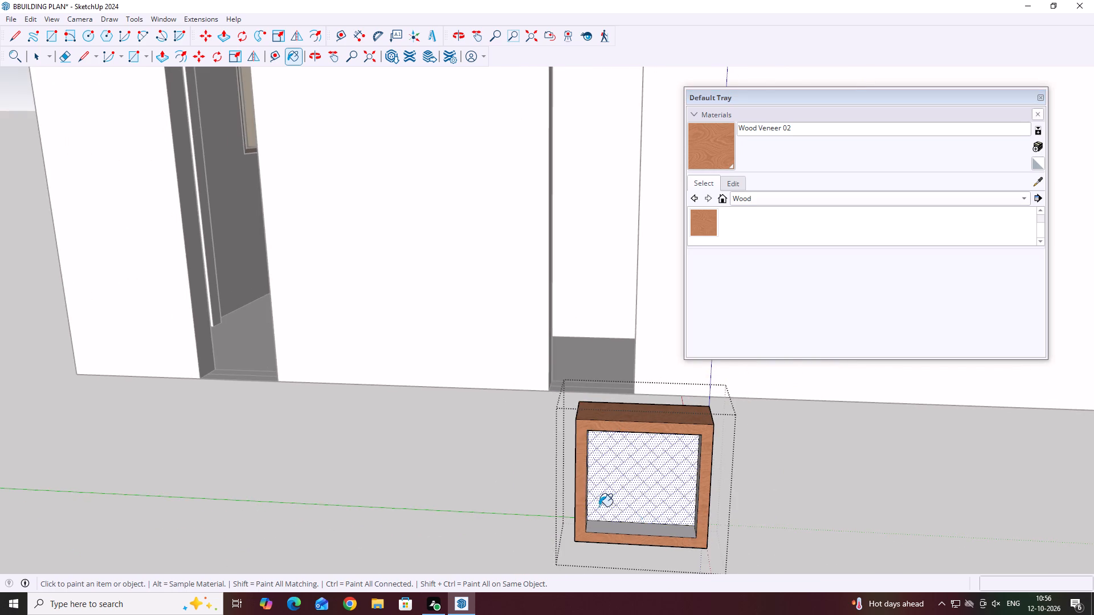
{"action": "middle_click_drag", "start_coordinate": [569, 491], "coordinate": [693, 515]}
{"action": "scroll", "coordinate": [867, 487], "scroll_direction": "up", "scroll_amount": 2}
{"action": "left_click", "coordinate": [871, 488]}
Paint the bottom and both side faces of the frame's front inner recess with Wood Veneer 02.
{"action": "scroll", "coordinate": [636, 475], "scroll_direction": "down", "scroll_amount": 4}
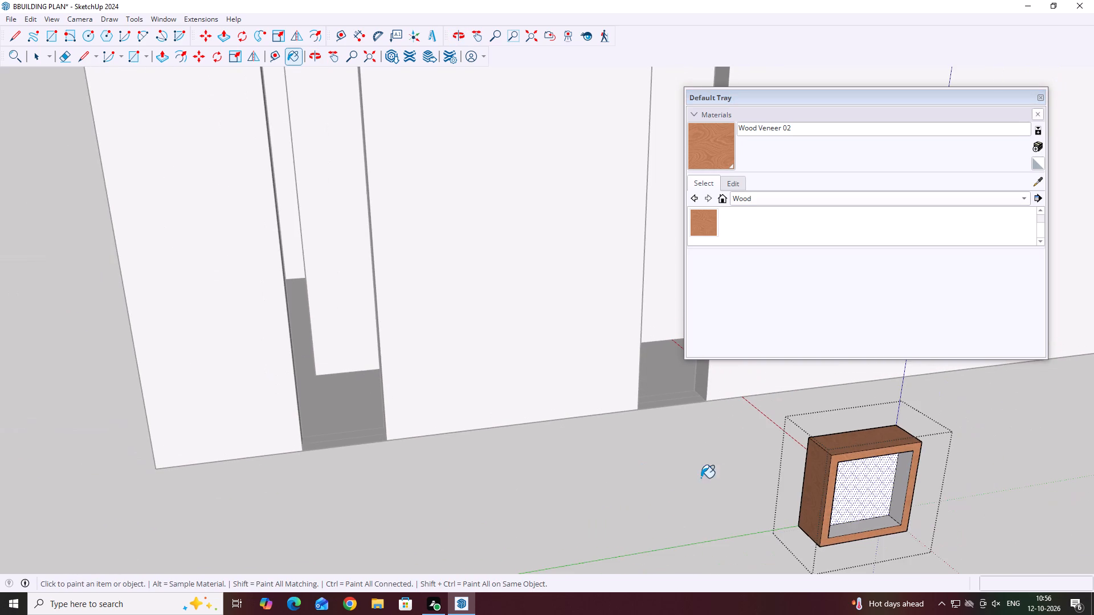
{"action": "middle_click_drag", "start_coordinate": [922, 484], "coordinate": [639, 456]}
{"action": "middle_click_drag", "start_coordinate": [673, 458], "coordinate": [617, 487]}
{"action": "middle_click_drag", "start_coordinate": [252, 381], "coordinate": [449, 340]}
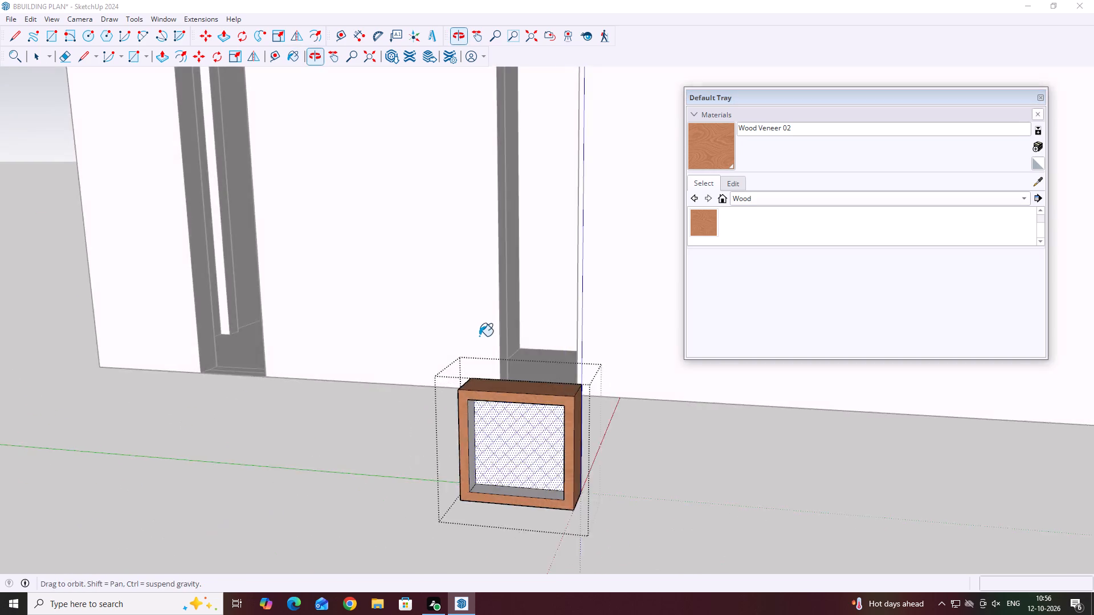
{"action": "scroll", "coordinate": [481, 336], "scroll_direction": "down", "scroll_amount": 5}
{"action": "scroll", "coordinate": [470, 432], "scroll_direction": "up", "scroll_amount": 18}
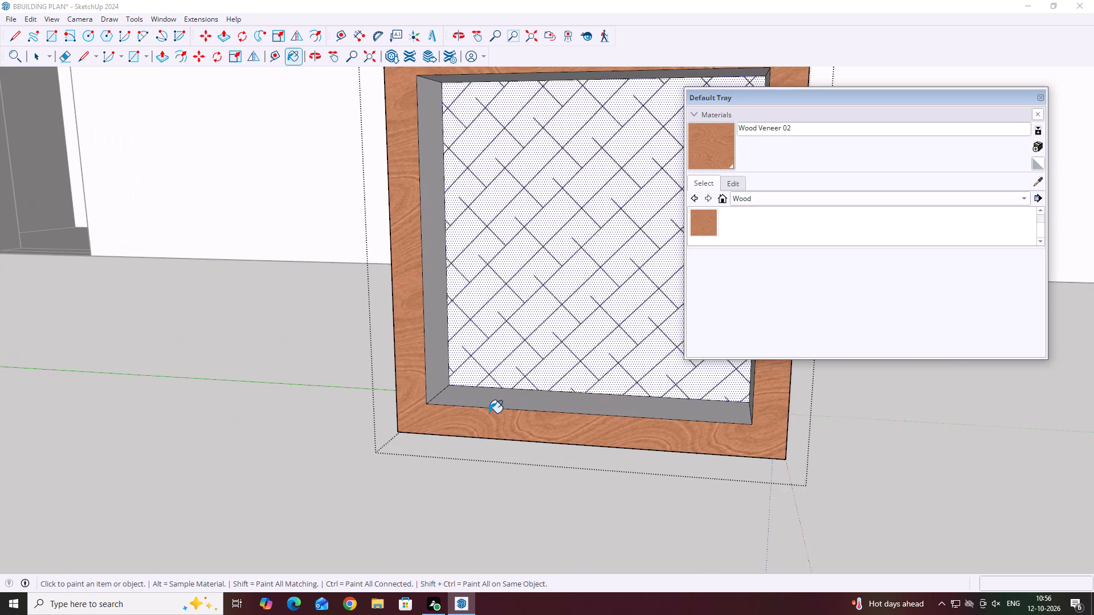
{"action": "left_click", "coordinate": [492, 406]}
{"action": "left_click", "coordinate": [433, 373]}
{"action": "scroll", "coordinate": [399, 476], "scroll_direction": "down", "scroll_amount": 9}
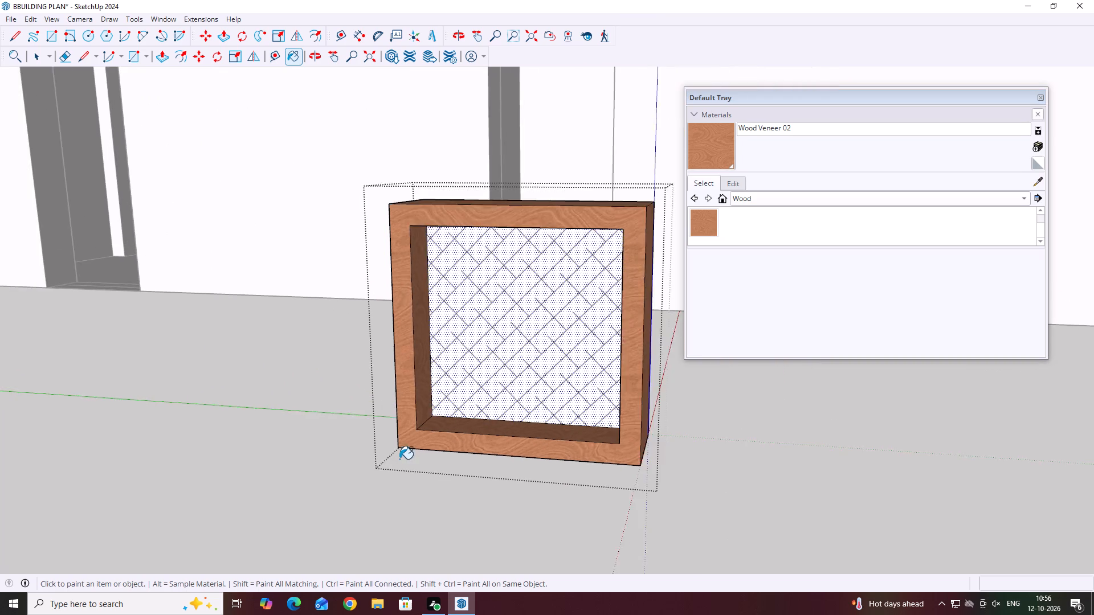
{"action": "scroll", "coordinate": [399, 459], "scroll_direction": "down", "scroll_amount": 3}
{"action": "middle_click_drag", "start_coordinate": [442, 339], "coordinate": [577, 378]}
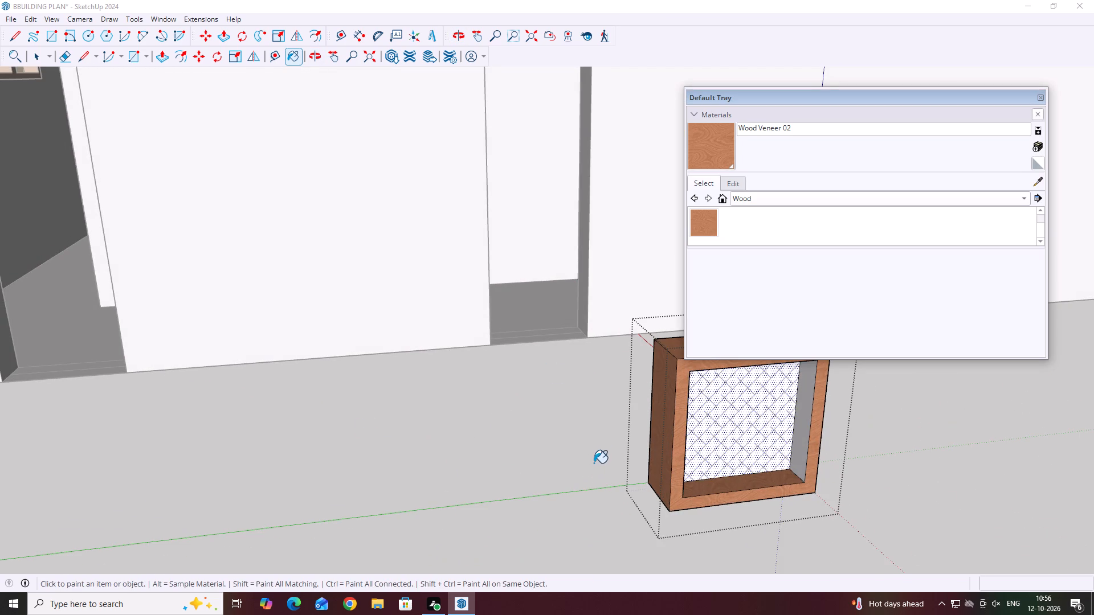
{"action": "scroll", "coordinate": [803, 468], "scroll_direction": "up", "scroll_amount": 4}
{"action": "left_click", "coordinate": [803, 461]}
Paint the top face of the front inner recess and the frame's outer underside with Wood Veneer 02.
{"action": "middle_click_drag", "start_coordinate": [553, 431], "coordinate": [690, 525]}
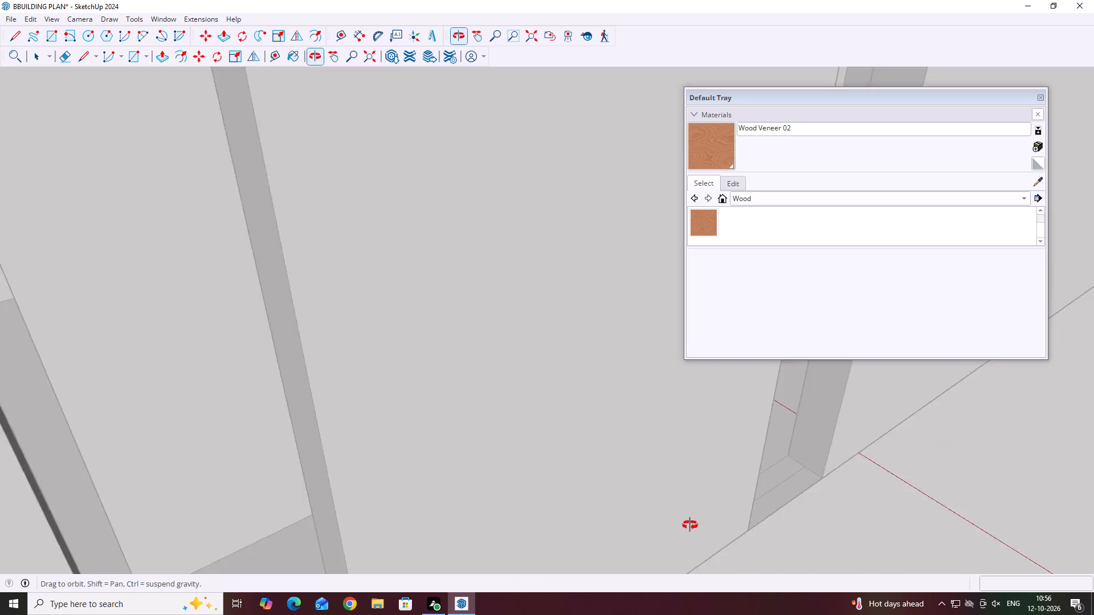
{"action": "middle_click_drag", "start_coordinate": [690, 525], "coordinate": [638, 417]}
{"action": "scroll", "coordinate": [640, 417], "scroll_direction": "down", "scroll_amount": 20}
{"action": "scroll", "coordinate": [640, 417], "scroll_direction": "down", "scroll_amount": 1}
{"action": "middle_click", "coordinate": [537, 415]}
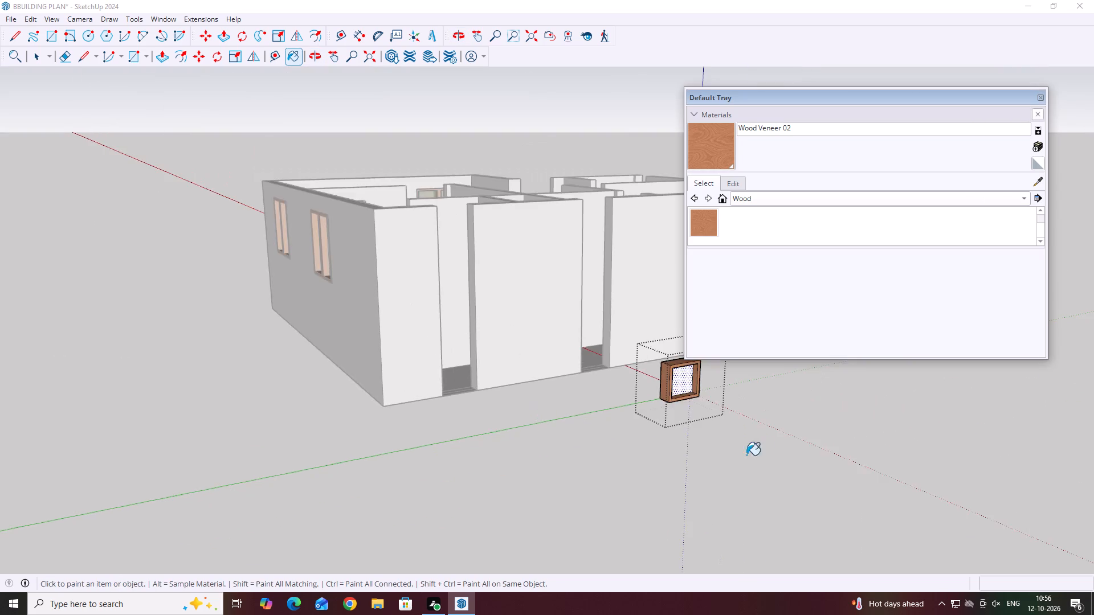
{"action": "middle_click_drag", "start_coordinate": [757, 452], "coordinate": [579, 420]}
{"action": "scroll", "coordinate": [532, 350], "scroll_direction": "up", "scroll_amount": 9}
{"action": "middle_click_drag", "start_coordinate": [516, 341], "coordinate": [539, 255]}
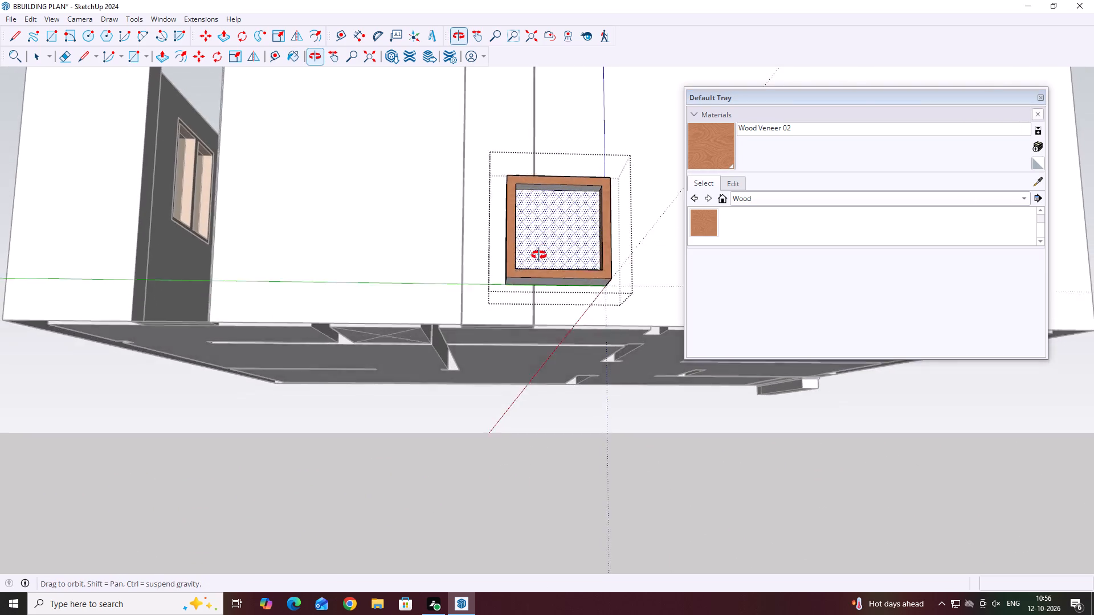
{"action": "middle_click_drag", "start_coordinate": [539, 255], "coordinate": [538, 238]}
{"action": "scroll", "coordinate": [567, 176], "scroll_direction": "up", "scroll_amount": 13}
{"action": "left_click", "coordinate": [591, 139]}
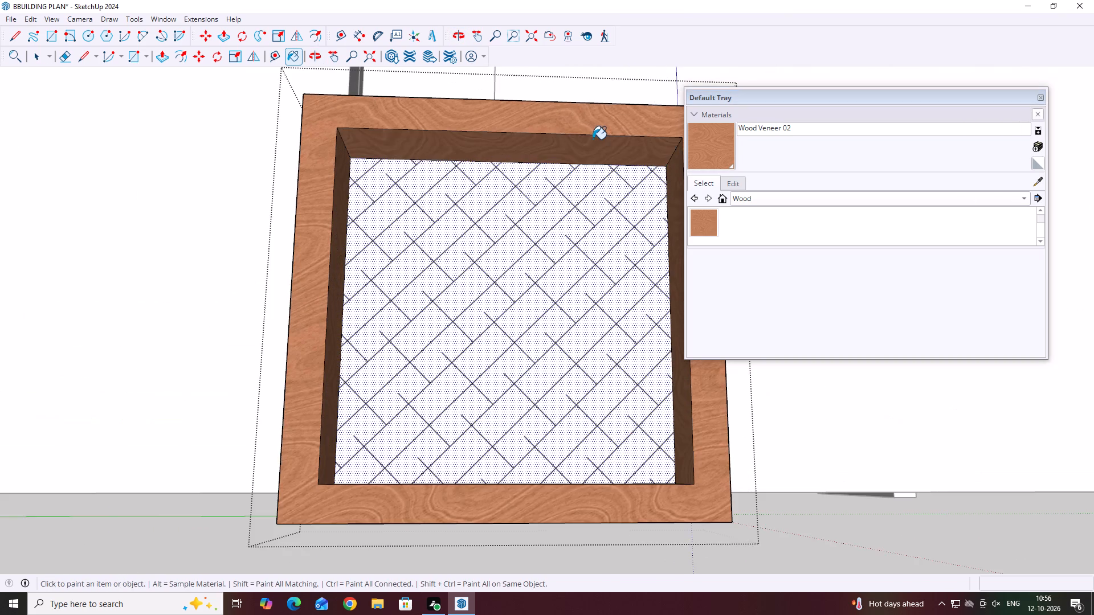
{"action": "scroll", "coordinate": [588, 149], "scroll_direction": "down", "scroll_amount": 9}
{"action": "middle_click_drag", "start_coordinate": [521, 321], "coordinate": [513, 273]}
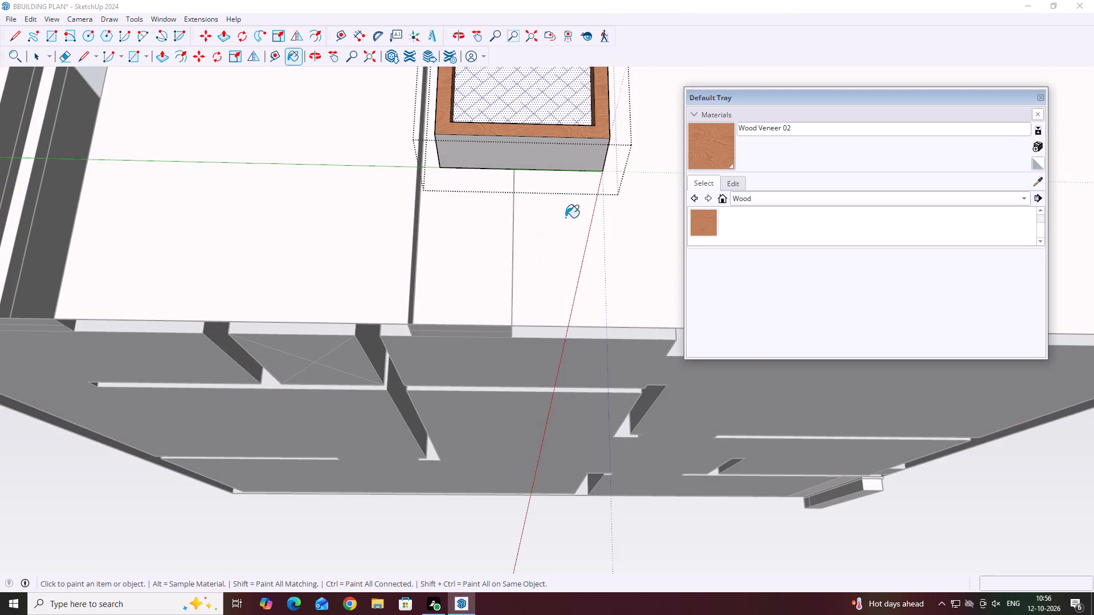
{"action": "scroll", "coordinate": [574, 151], "scroll_direction": "up", "scroll_amount": 2}
{"action": "left_click", "coordinate": [574, 142]}
{"action": "scroll", "coordinate": [539, 164], "scroll_direction": "down", "scroll_amount": 4}
Paint the frame's rear face and the bottom and one side of its rear inner recess with Wood Veneer 02.
{"action": "middle_click_drag", "start_coordinate": [554, 158], "coordinate": [510, 329]}
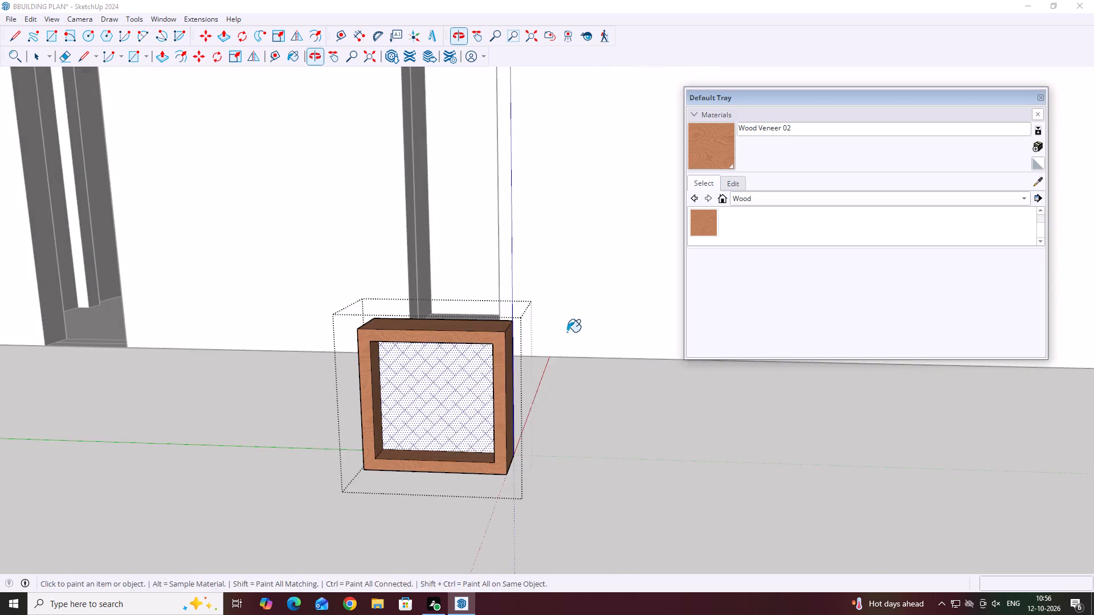
{"action": "middle_click_drag", "start_coordinate": [598, 338], "coordinate": [518, 341]}
{"action": "middle_click_drag", "start_coordinate": [243, 446], "coordinate": [462, 518]}
{"action": "scroll", "coordinate": [344, 471], "scroll_direction": "down", "scroll_amount": 10}
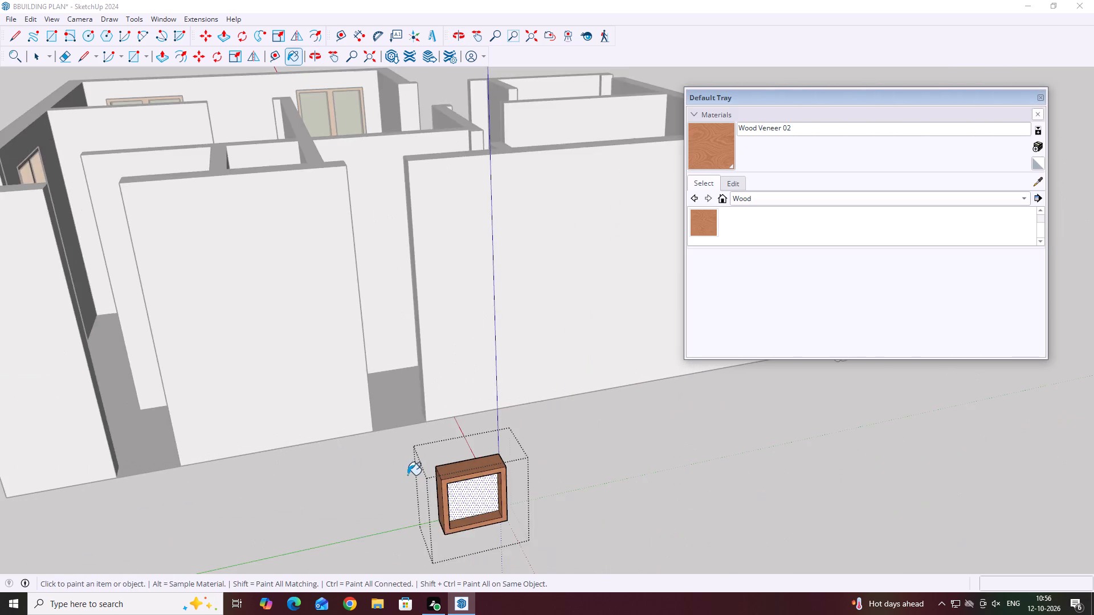
{"action": "middle_click_drag", "start_coordinate": [419, 485], "coordinate": [548, 531]}
{"action": "scroll", "coordinate": [548, 531], "scroll_direction": "down", "scroll_amount": 4}
{"action": "middle_click_drag", "start_coordinate": [644, 515], "coordinate": [221, 413]}
{"action": "scroll", "coordinate": [189, 352], "scroll_direction": "down", "scroll_amount": 1}
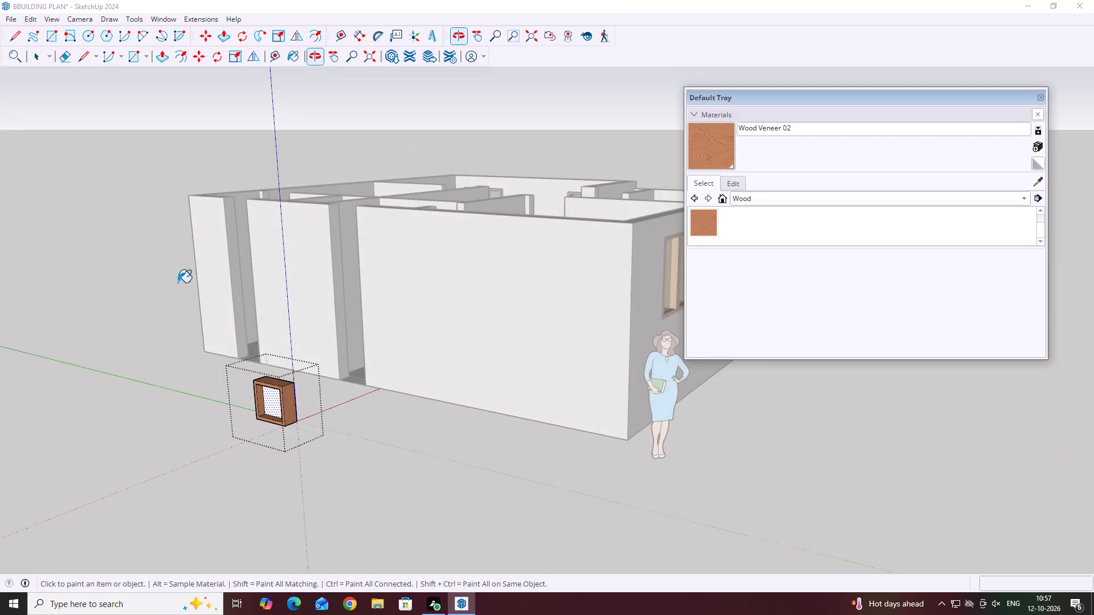
{"action": "middle_click_drag", "start_coordinate": [244, 346], "coordinate": [137, 392]}
{"action": "middle_click_drag", "start_coordinate": [282, 358], "coordinate": [141, 384]}
{"action": "middle_click_drag", "start_coordinate": [249, 303], "coordinate": [198, 314]}
{"action": "scroll", "coordinate": [254, 314], "scroll_direction": "up", "scroll_amount": 5}
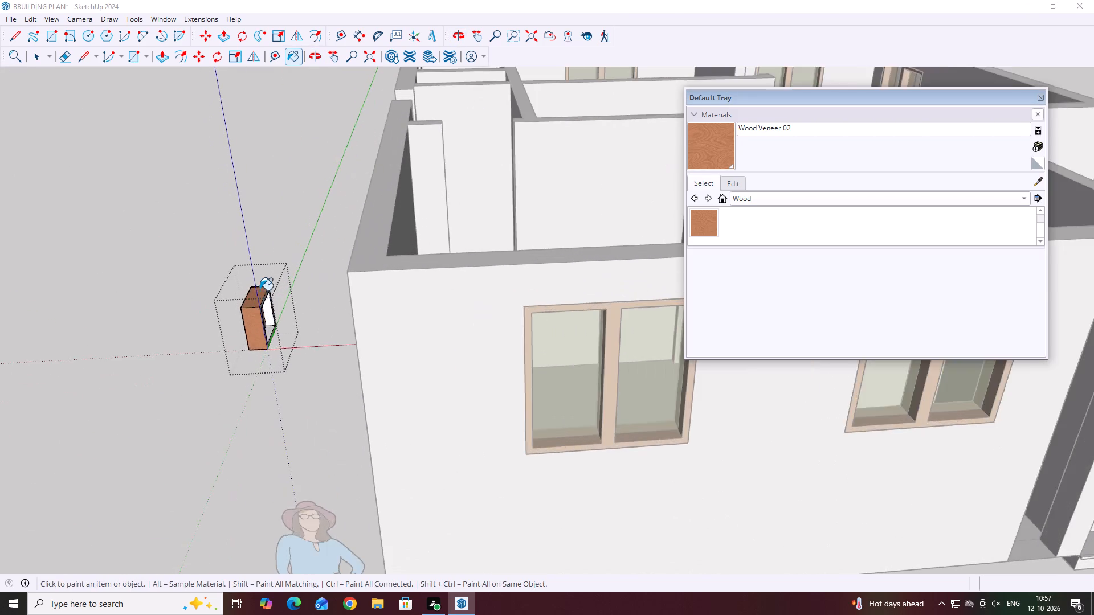
{"action": "scroll", "coordinate": [261, 288], "scroll_direction": "up", "scroll_amount": 4}
{"action": "middle_click_drag", "start_coordinate": [271, 288], "coordinate": [209, 300]}
{"action": "middle_click_drag", "start_coordinate": [139, 262], "coordinate": [288, 369]}
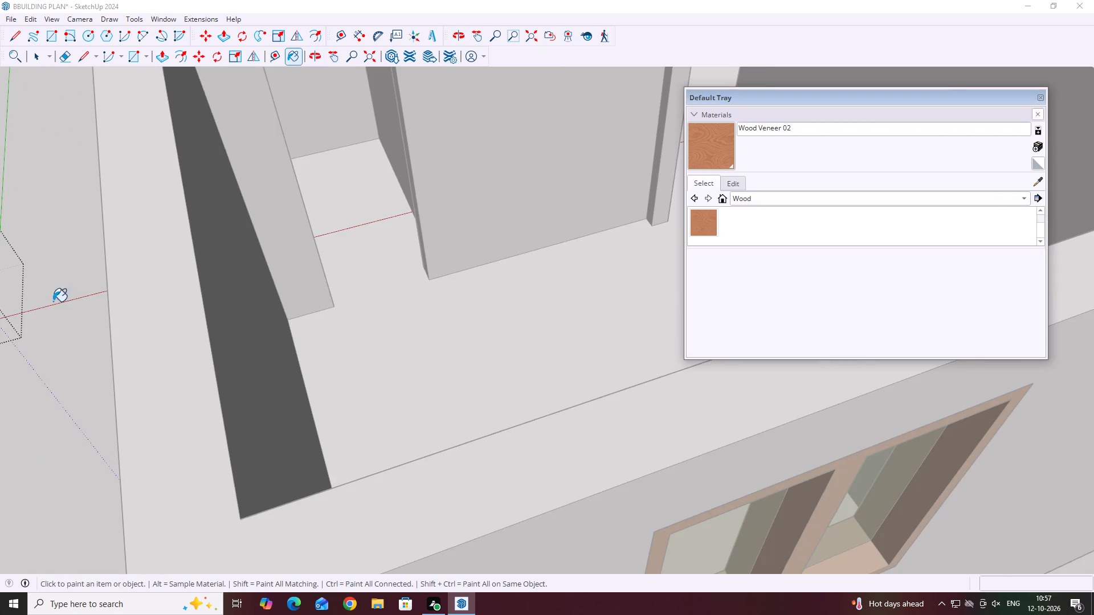
{"action": "scroll", "coordinate": [326, 325], "scroll_direction": "down", "scroll_amount": 8}
{"action": "scroll", "coordinate": [199, 277], "scroll_direction": "up", "scroll_amount": 12}
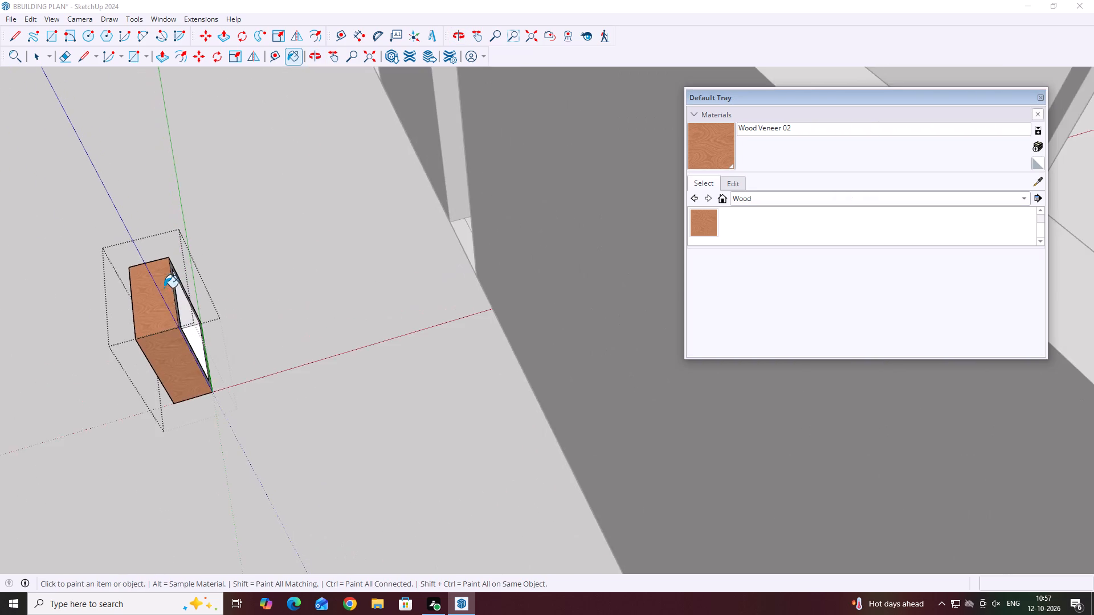
{"action": "middle_click_drag", "start_coordinate": [169, 288], "coordinate": [137, 322]}
{"action": "scroll", "coordinate": [195, 311], "scroll_direction": "up", "scroll_amount": 15}
{"action": "left_click", "coordinate": [159, 321]}
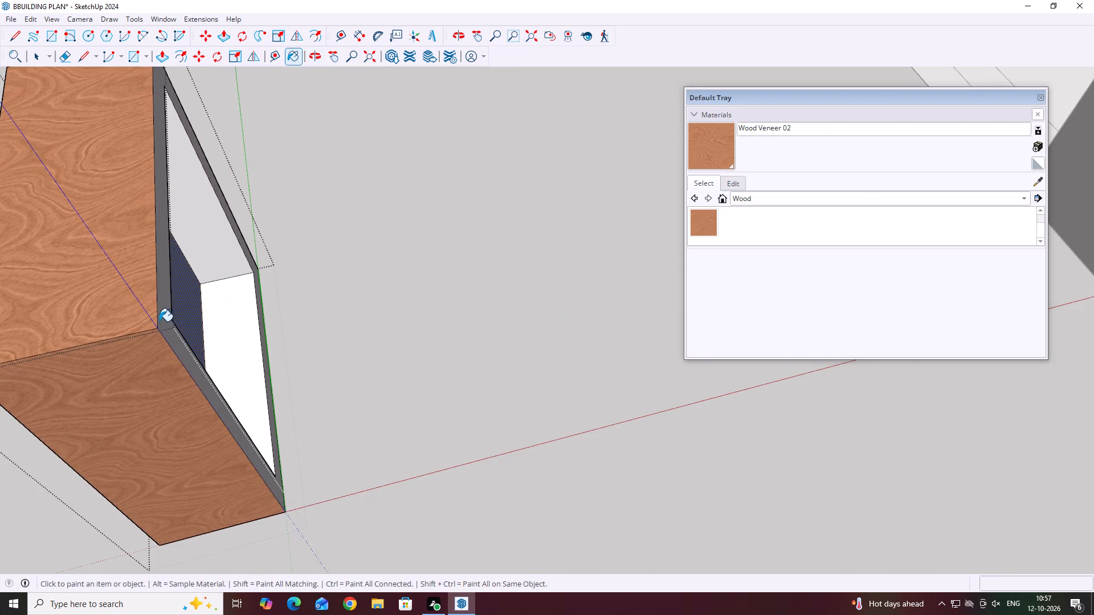
{"action": "middle_click_drag", "start_coordinate": [209, 334], "coordinate": [123, 375]}
{"action": "left_click", "coordinate": [235, 310]}
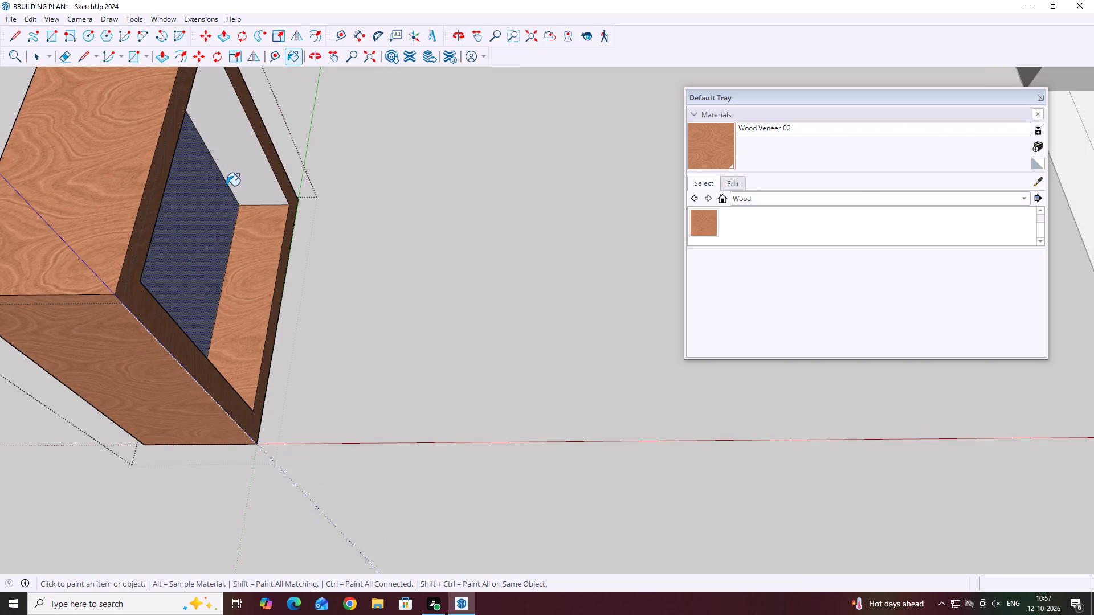
{"action": "left_click", "coordinate": [251, 173]}
Paint the remaining side and the top of the rear inner recess with Wood Veneer 02.
{"action": "scroll", "coordinate": [154, 149], "scroll_direction": "up", "scroll_amount": 3}
{"action": "middle_click_drag", "start_coordinate": [172, 153], "coordinate": [20, 177]}
{"action": "middle_click_drag", "start_coordinate": [221, 243], "coordinate": [35, 244]}
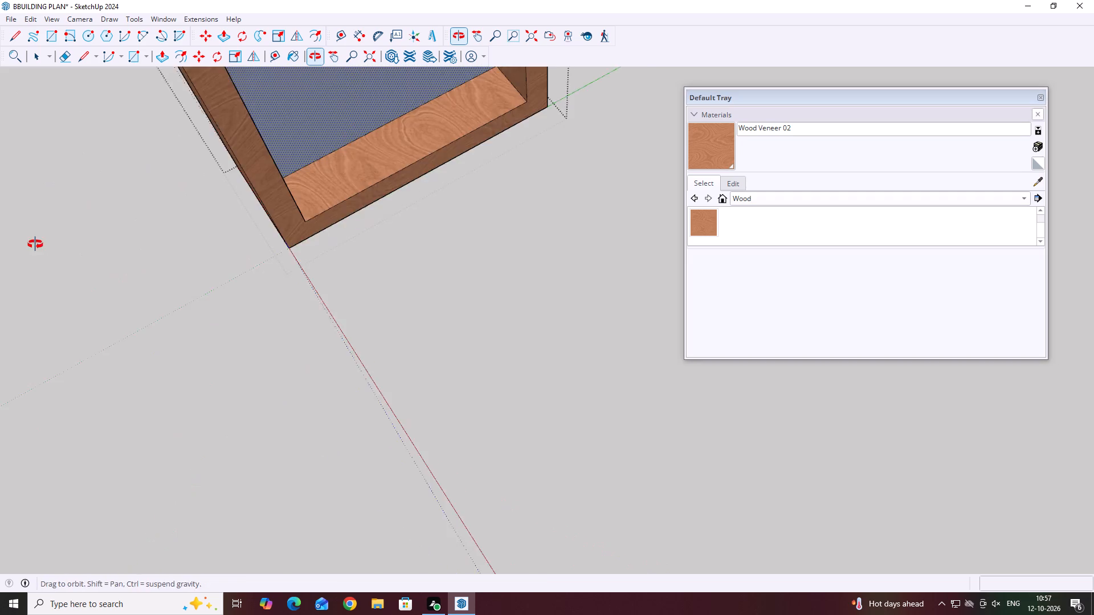
{"action": "middle_click_drag", "start_coordinate": [35, 244], "coordinate": [35, 244]}
{"action": "middle_click_drag", "start_coordinate": [352, 147], "coordinate": [188, 178]}
{"action": "middle_click_drag", "start_coordinate": [340, 169], "coordinate": [338, 187]}
{"action": "scroll", "coordinate": [341, 177], "scroll_direction": "down", "scroll_amount": 13}
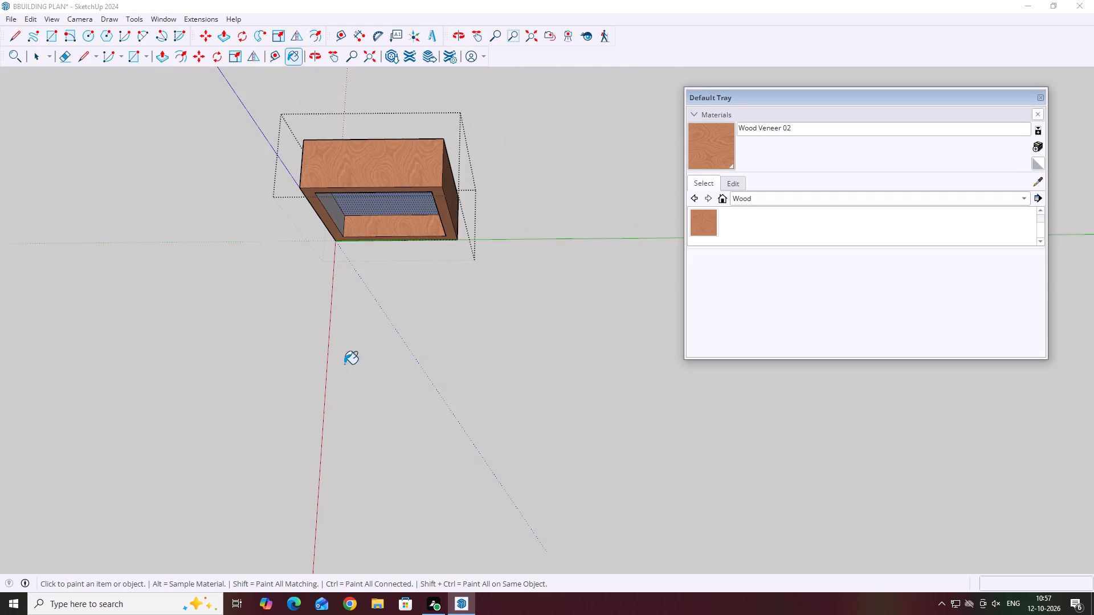
{"action": "scroll", "coordinate": [348, 224], "scroll_direction": "up", "scroll_amount": 4}
{"action": "left_click", "coordinate": [326, 217]}
{"action": "middle_click_drag", "start_coordinate": [426, 176], "coordinate": [401, 108]}
{"action": "scroll", "coordinate": [405, 153], "scroll_direction": "up", "scroll_amount": 2}
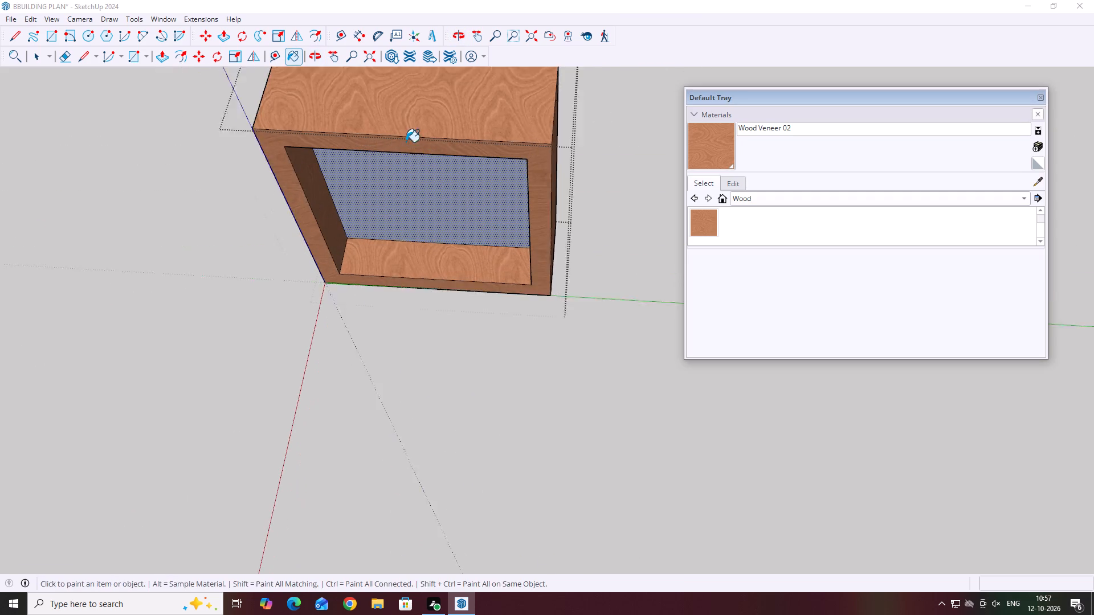
{"action": "scroll", "coordinate": [406, 142], "scroll_direction": "up", "scroll_amount": 2}
{"action": "middle_click_drag", "start_coordinate": [413, 163], "coordinate": [439, 81]}
{"action": "scroll", "coordinate": [440, 88], "scroll_direction": "down", "scroll_amount": 1}
{"action": "middle_click_drag", "start_coordinate": [432, 126], "coordinate": [458, 71]}
{"action": "middle_click_drag", "start_coordinate": [448, 108], "coordinate": [472, 77]}
{"action": "scroll", "coordinate": [450, 102], "scroll_direction": "up", "scroll_amount": 1}
{"action": "middle_click_drag", "start_coordinate": [447, 123], "coordinate": [496, 71]}
{"action": "middle_click_drag", "start_coordinate": [444, 106], "coordinate": [476, 58]}
{"action": "middle_click_drag", "start_coordinate": [418, 116], "coordinate": [468, 58]}
{"action": "middle_click_drag", "start_coordinate": [444, 105], "coordinate": [490, 78]}
{"action": "middle_click_drag", "start_coordinate": [463, 126], "coordinate": [495, 93]}
{"action": "scroll", "coordinate": [467, 121], "scroll_direction": "up", "scroll_amount": 3}
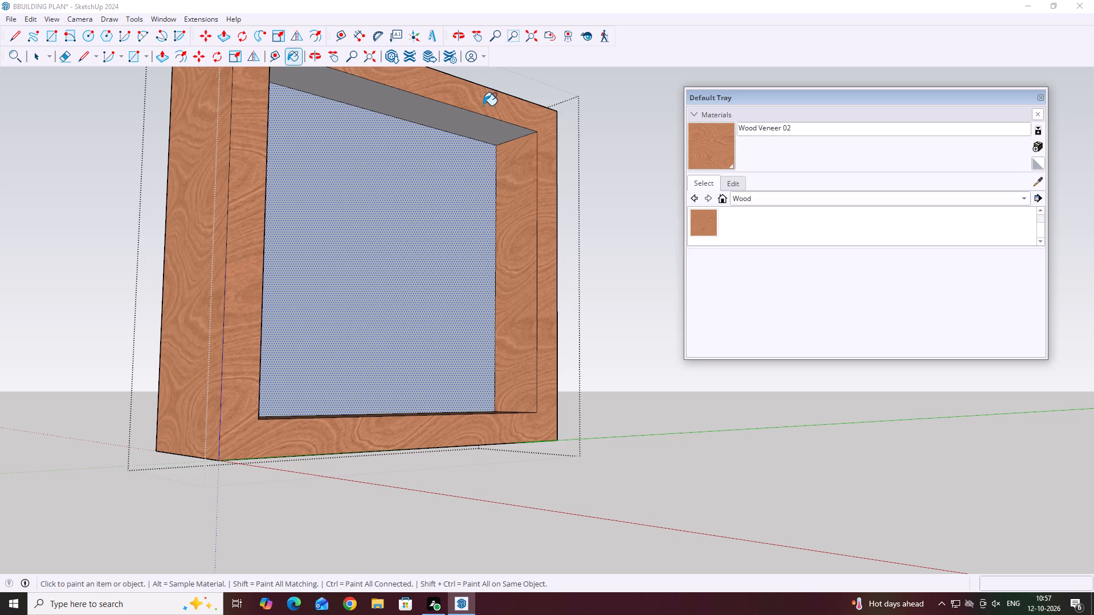
{"action": "left_click", "coordinate": [475, 116]}
Finish editing the painted window and return to the whole building model.
{"action": "scroll", "coordinate": [440, 206], "scroll_direction": "down", "scroll_amount": 9}
{"action": "middle_click_drag", "start_coordinate": [244, 288], "coordinate": [340, 348]}
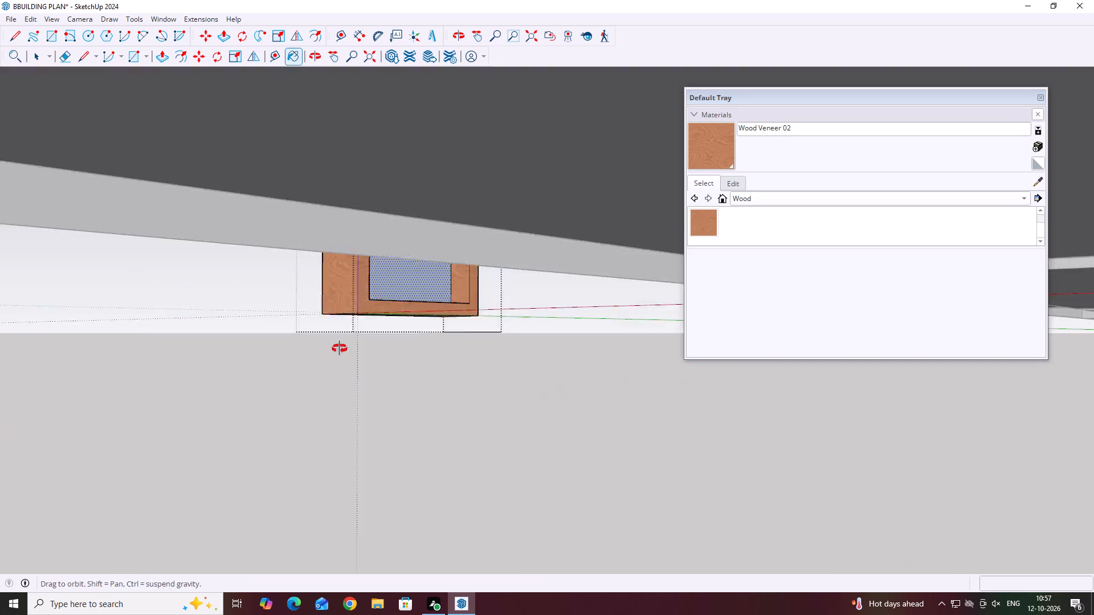
{"action": "middle_click_drag", "start_coordinate": [340, 348], "coordinate": [443, 370]}
{"action": "scroll", "coordinate": [261, 359], "scroll_direction": "down", "scroll_amount": 6}
{"action": "middle_click_drag", "start_coordinate": [223, 302], "coordinate": [523, 407]}
{"action": "scroll", "coordinate": [545, 395], "scroll_direction": "down", "scroll_amount": 5}
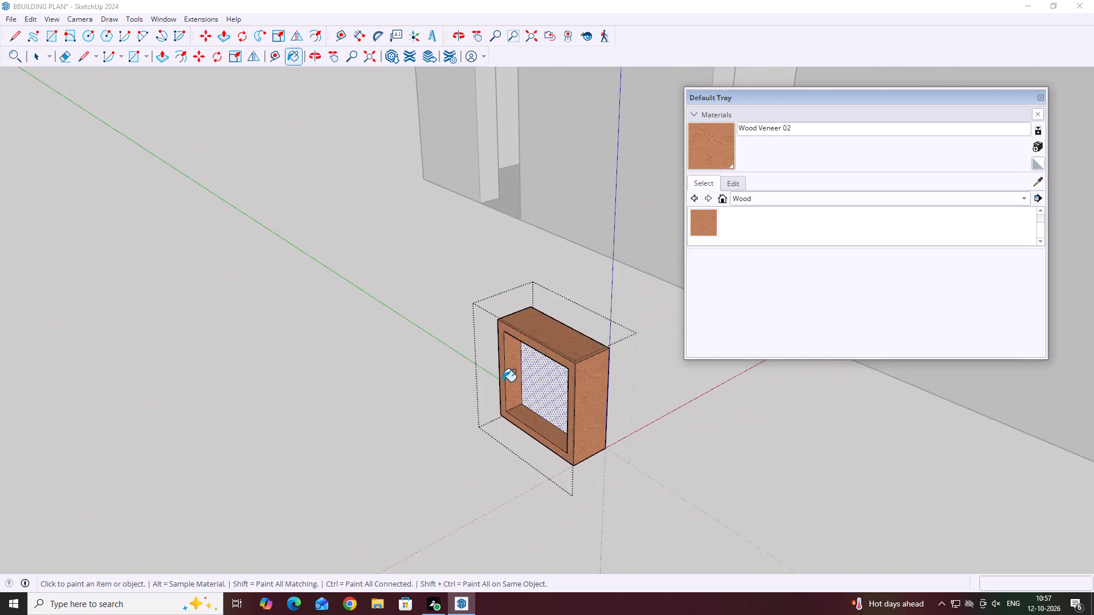
{"action": "middle_click_drag", "start_coordinate": [304, 368], "coordinate": [344, 466]}
{"action": "scroll", "coordinate": [350, 428], "scroll_direction": "down", "scroll_amount": 11}
{"action": "middle_click_drag", "start_coordinate": [297, 486], "coordinate": [438, 457]}
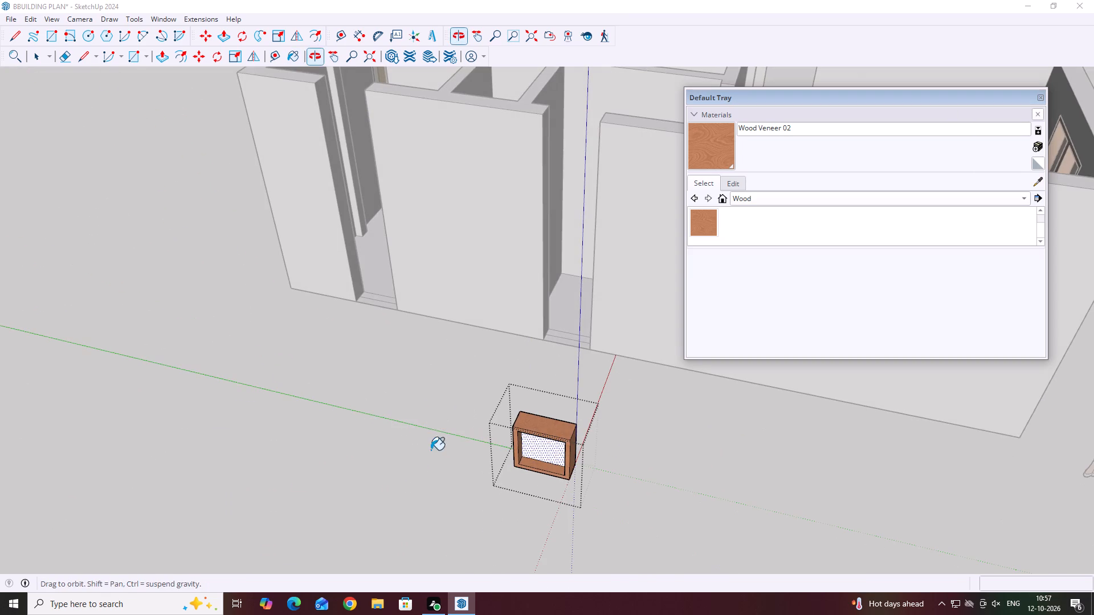
{"action": "key", "text": "space"}
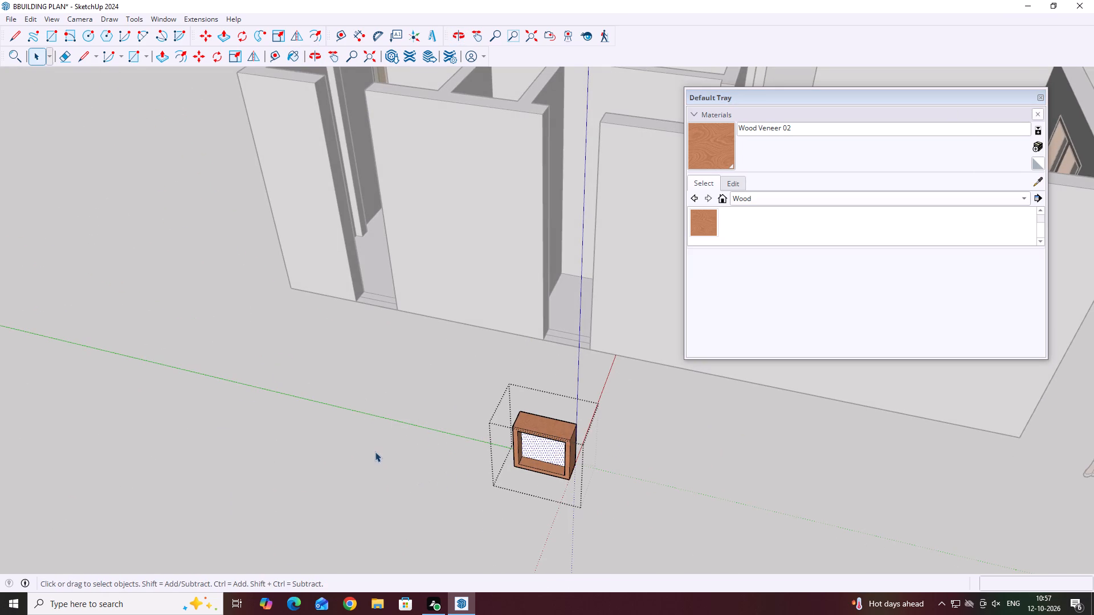
{"action": "left_click", "coordinate": [375, 452]}
Draw a line across the wall's end face at the narrow opening behind the new window, 1' below the wall top.
{"action": "scroll", "coordinate": [247, 330], "scroll_direction": "down", "scroll_amount": 5}
{"action": "middle_click_drag", "start_coordinate": [390, 444], "coordinate": [471, 459]}
{"action": "scroll", "coordinate": [471, 438], "scroll_direction": "up", "scroll_amount": 3}
{"action": "middle_click_drag", "start_coordinate": [485, 408], "coordinate": [495, 430]}
{"action": "scroll", "coordinate": [492, 431], "scroll_direction": "up", "scroll_amount": 3}
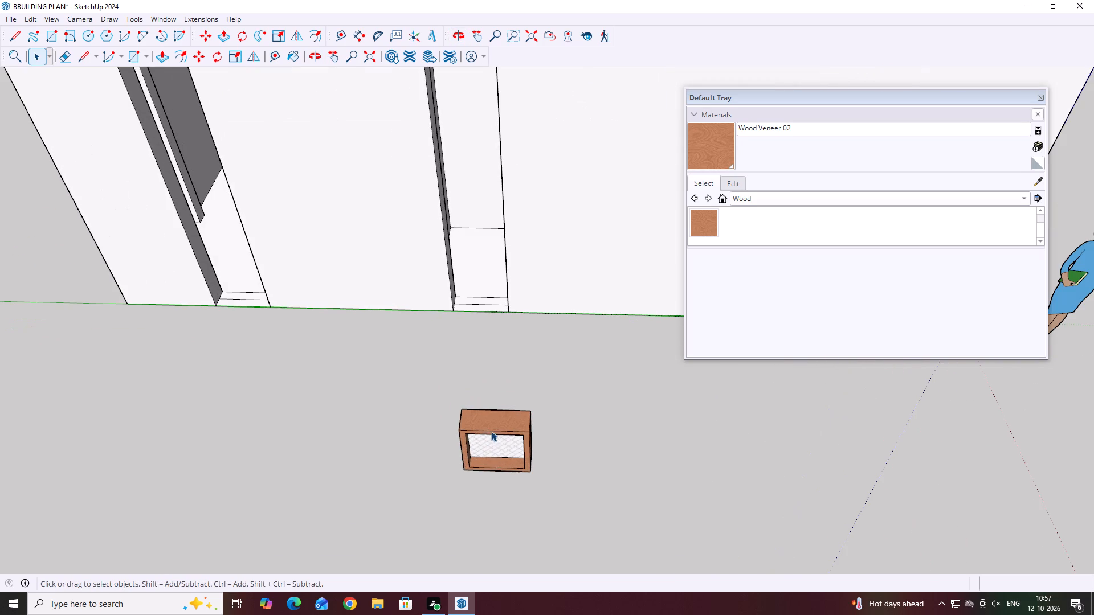
{"action": "key", "text": "l"}
{"action": "scroll", "coordinate": [491, 419], "scroll_direction": "down", "scroll_amount": 4}
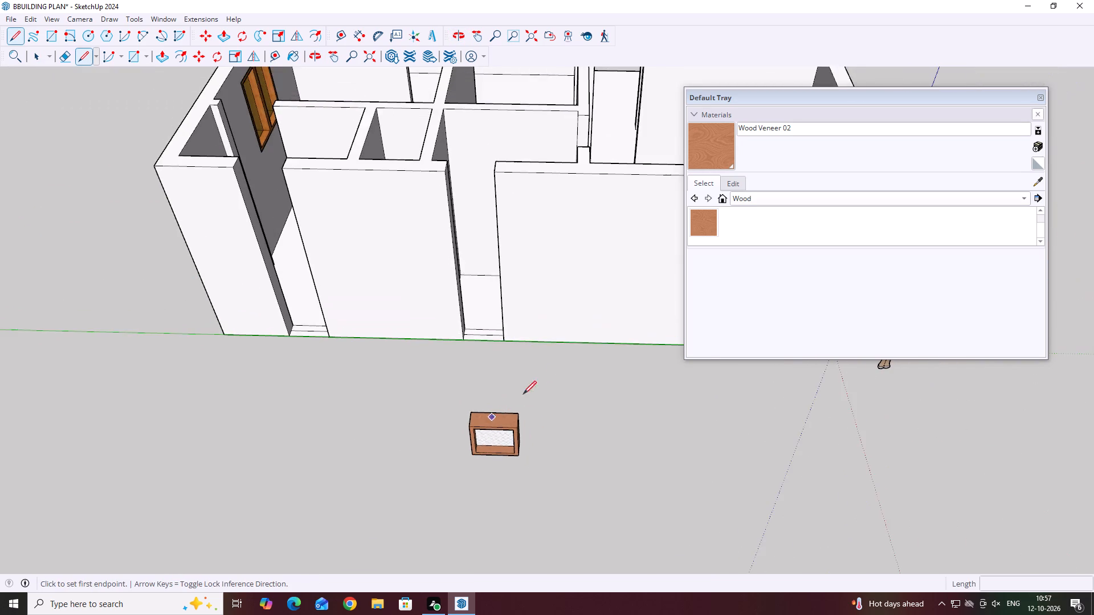
{"action": "middle_click_drag", "start_coordinate": [541, 382], "coordinate": [373, 386]}
{"action": "scroll", "coordinate": [428, 140], "scroll_direction": "up", "scroll_amount": 6}
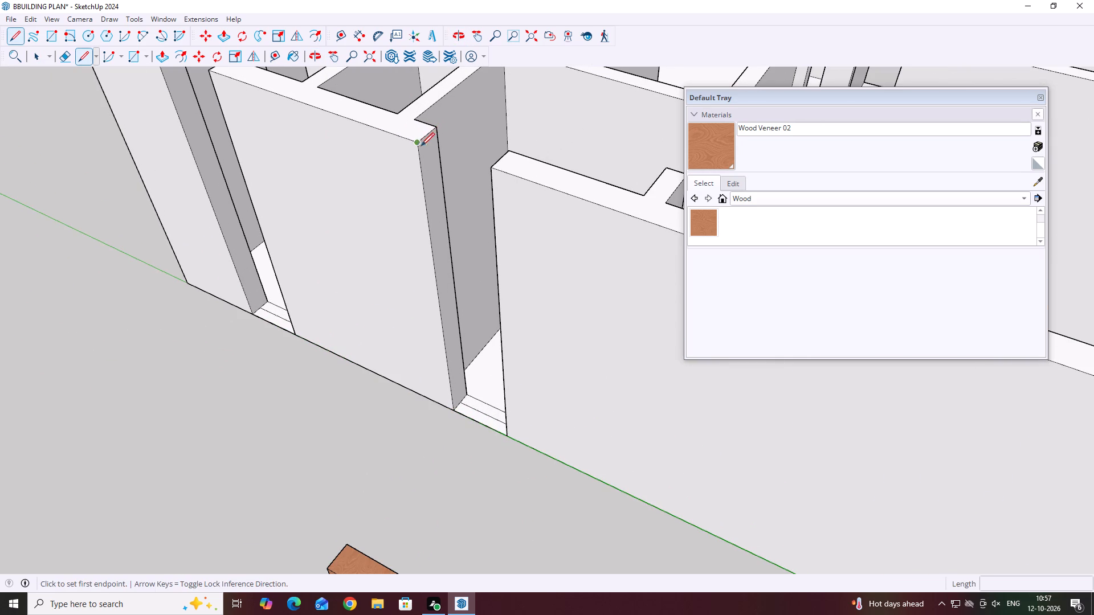
{"action": "left_click", "coordinate": [416, 142]}
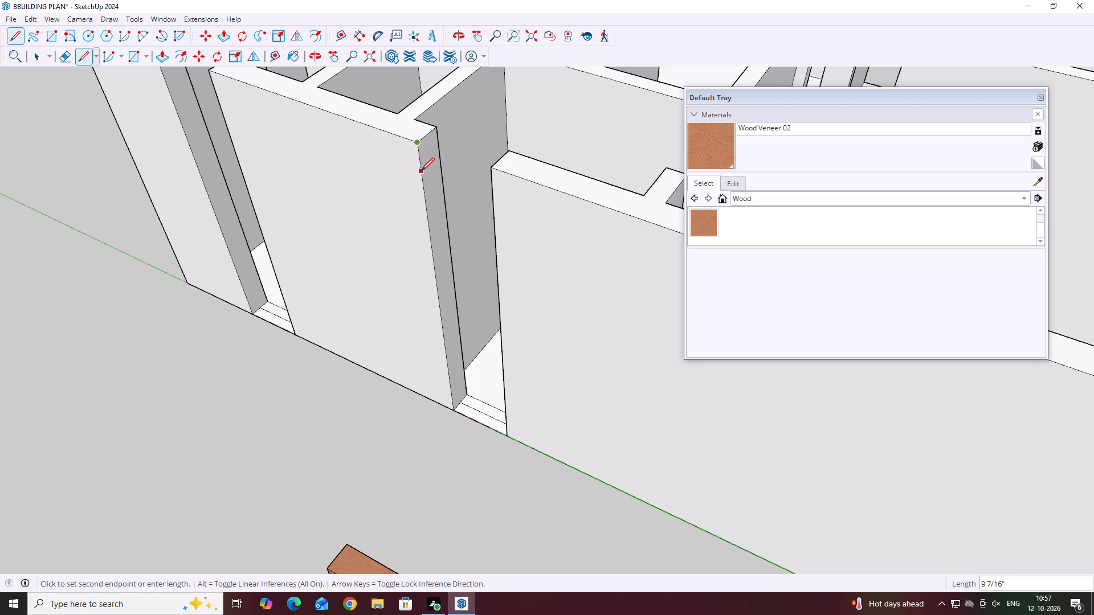
{"action": "type", "text": "1'"}
{"action": "key", "text": "Return"}
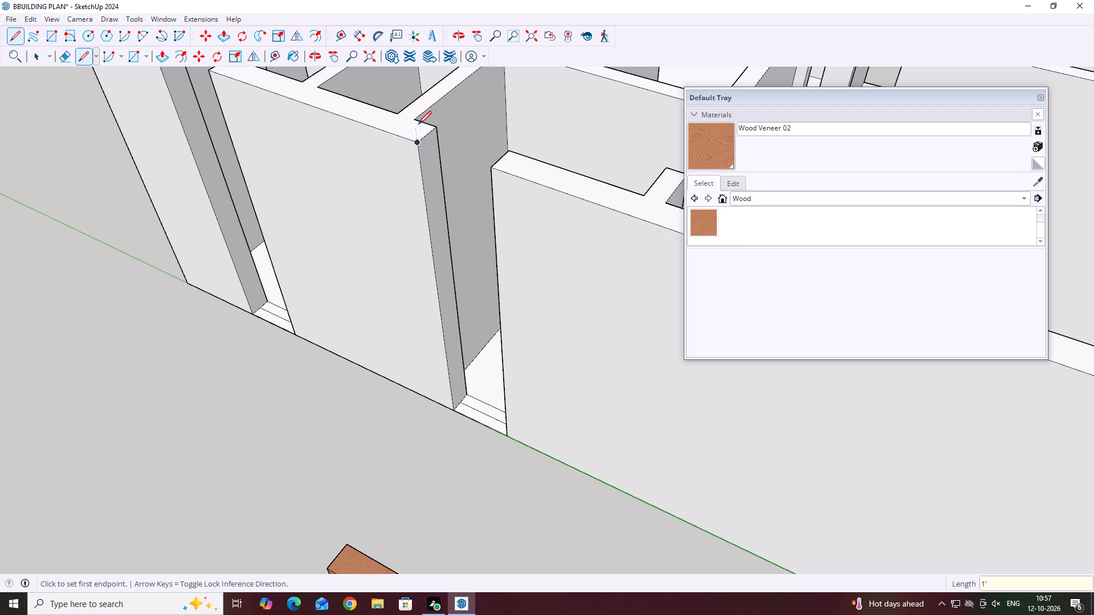
{"action": "left_click", "coordinate": [421, 178]}
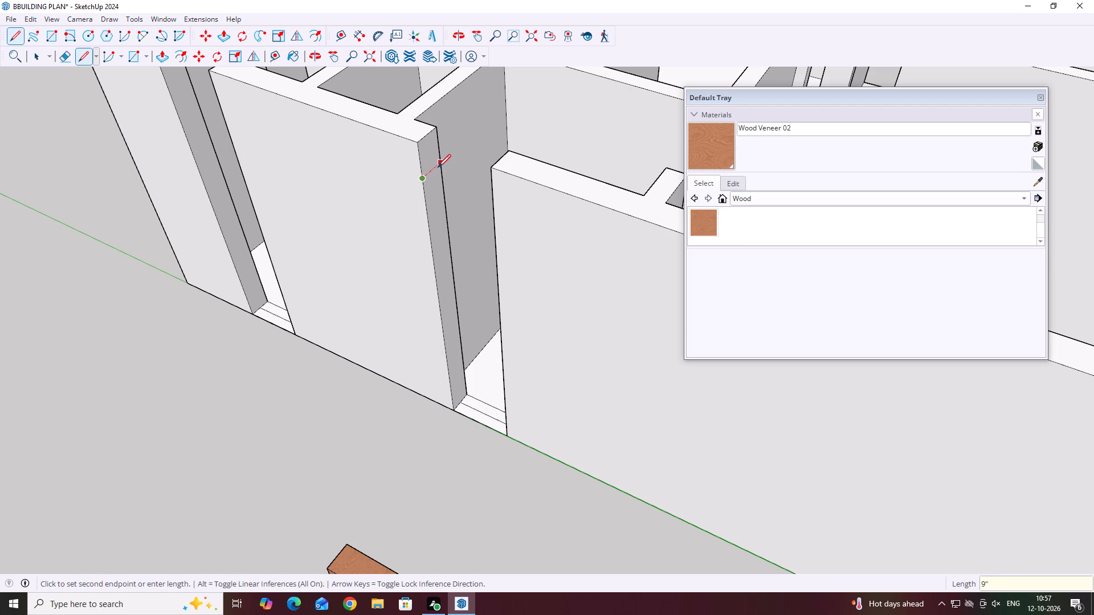
{"action": "left_click", "coordinate": [442, 163]}
Push/Pull the 1' strip at the top of the wall end across the opening to the opposite wall.
{"action": "key", "text": "space"}
{"action": "left_click", "coordinate": [430, 158]}
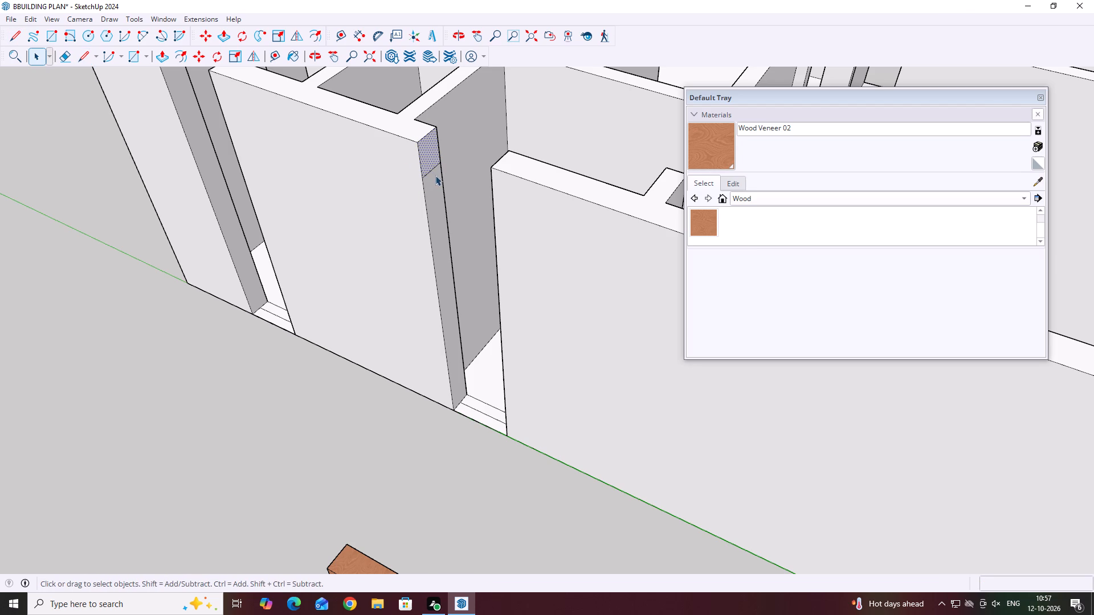
{"action": "key", "text": "p"}
{"action": "left_click", "coordinate": [424, 145]}
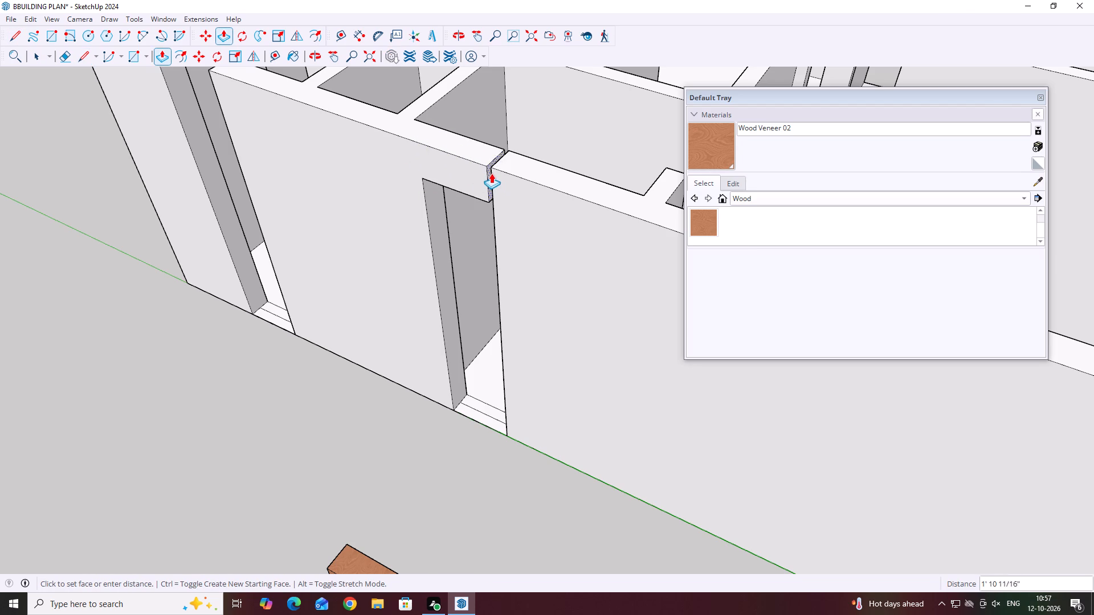
{"action": "left_click", "coordinate": [494, 177]}
{"action": "key", "text": "space"}
Push/Pull the top face of the wall and lintel 1/8" level with the adjoining wall top at the seam.
{"action": "scroll", "coordinate": [484, 211], "scroll_direction": "down", "scroll_amount": 5}
{"action": "middle_click_drag", "start_coordinate": [472, 242], "coordinate": [503, 307]}
{"action": "scroll", "coordinate": [488, 237], "scroll_direction": "up", "scroll_amount": 7}
{"action": "middle_click_drag", "start_coordinate": [500, 219], "coordinate": [566, 195]}
{"action": "middle_click_drag", "start_coordinate": [480, 207], "coordinate": [508, 259]}
{"action": "scroll", "coordinate": [536, 244], "scroll_direction": "up", "scroll_amount": 4}
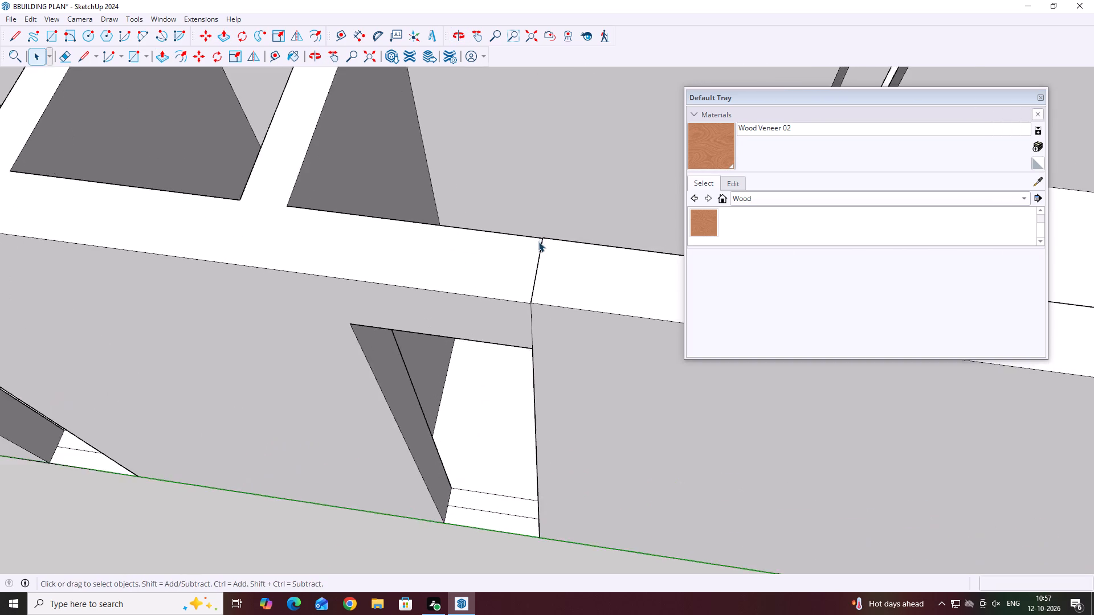
{"action": "scroll", "coordinate": [538, 241], "scroll_direction": "up", "scroll_amount": 3}
{"action": "middle_click_drag", "start_coordinate": [539, 245], "coordinate": [589, 240]}
{"action": "scroll", "coordinate": [499, 253], "scroll_direction": "up", "scroll_amount": 1}
{"action": "middle_click_drag", "start_coordinate": [386, 224], "coordinate": [480, 225]}
{"action": "scroll", "coordinate": [660, 281], "scroll_direction": "up", "scroll_amount": 4}
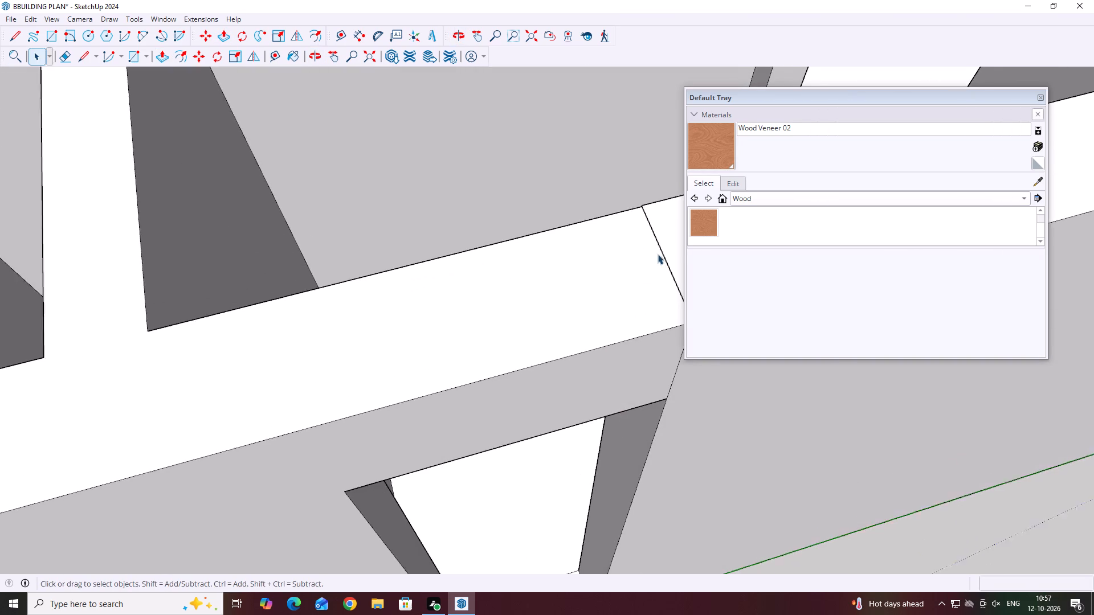
{"action": "scroll", "coordinate": [658, 254], "scroll_direction": "up", "scroll_amount": 1}
{"action": "middle_click_drag", "start_coordinate": [611, 210], "coordinate": [474, 259]}
{"action": "scroll", "coordinate": [475, 257], "scroll_direction": "down", "scroll_amount": 3}
{"action": "middle_click_drag", "start_coordinate": [447, 237], "coordinate": [395, 307]}
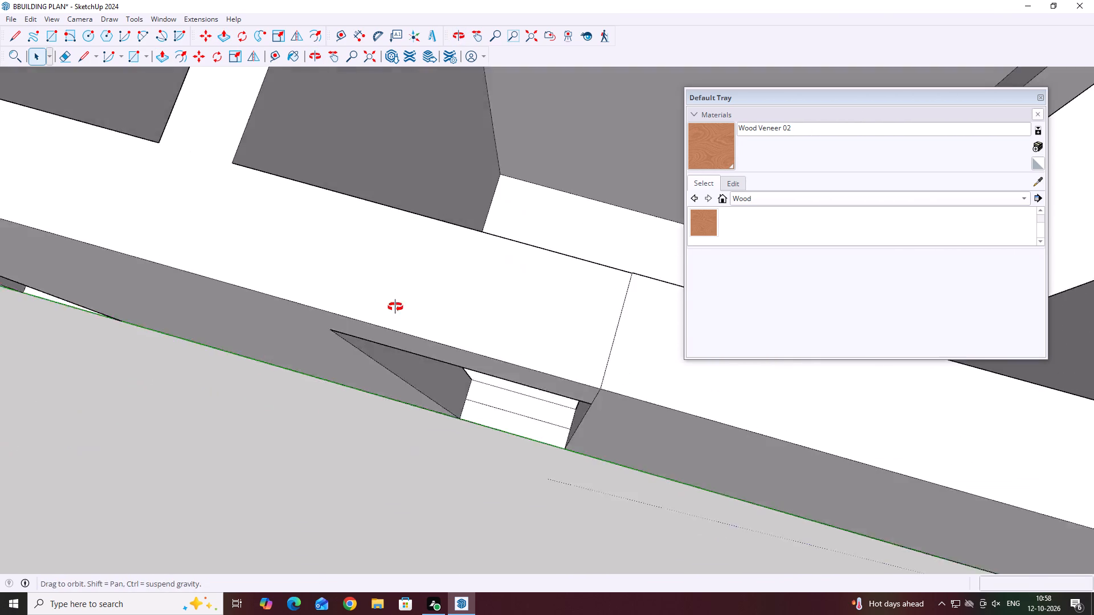
{"action": "middle_click_drag", "start_coordinate": [395, 307], "coordinate": [398, 323]}
{"action": "scroll", "coordinate": [662, 325], "scroll_direction": "up", "scroll_amount": 3}
{"action": "left_click", "coordinate": [579, 276]}
{"action": "middle_click_drag", "start_coordinate": [582, 333], "coordinate": [611, 364]}
{"action": "scroll", "coordinate": [635, 351], "scroll_direction": "down", "scroll_amount": 1}
{"action": "scroll", "coordinate": [634, 288], "scroll_direction": "up", "scroll_amount": 7}
{"action": "middle_click_drag", "start_coordinate": [552, 289], "coordinate": [581, 330]}
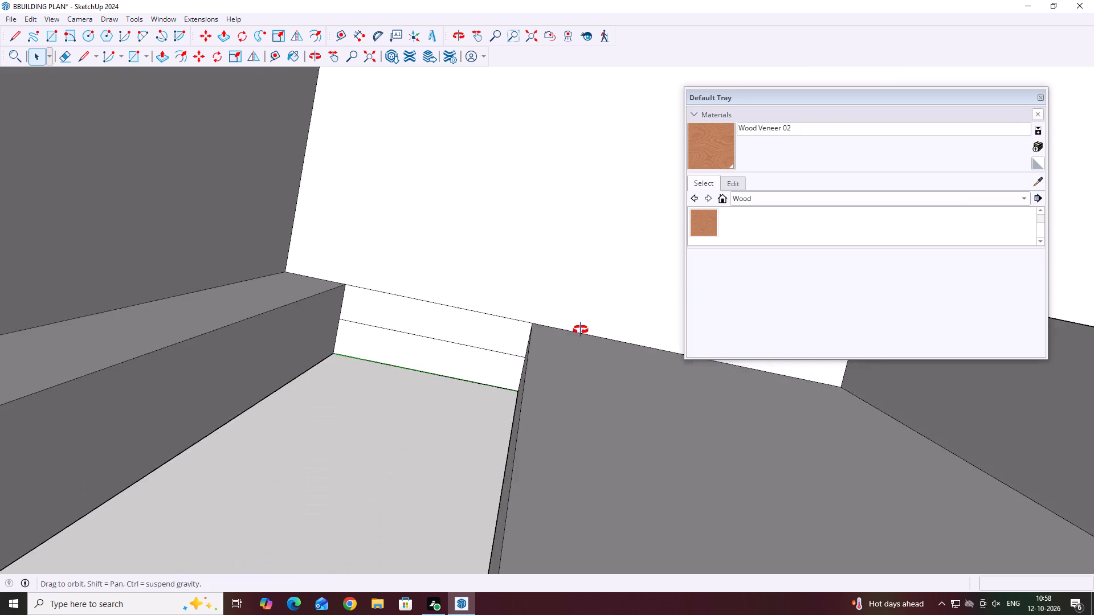
{"action": "middle_click_drag", "start_coordinate": [581, 330], "coordinate": [566, 301]}
{"action": "scroll", "coordinate": [566, 301], "scroll_direction": "down", "scroll_amount": 9}
{"action": "middle_click_drag", "start_coordinate": [493, 333], "coordinate": [601, 339]}
{"action": "scroll", "coordinate": [601, 339], "scroll_direction": "down", "scroll_amount": 1}
{"action": "middle_click_drag", "start_coordinate": [484, 368], "coordinate": [630, 306]}
{"action": "middle_click_drag", "start_coordinate": [380, 272], "coordinate": [520, 266]}
{"action": "scroll", "coordinate": [531, 224], "scroll_direction": "up", "scroll_amount": 10}
{"action": "middle_click_drag", "start_coordinate": [526, 172], "coordinate": [617, 192]}
{"action": "middle_click_drag", "start_coordinate": [504, 258], "coordinate": [590, 231]}
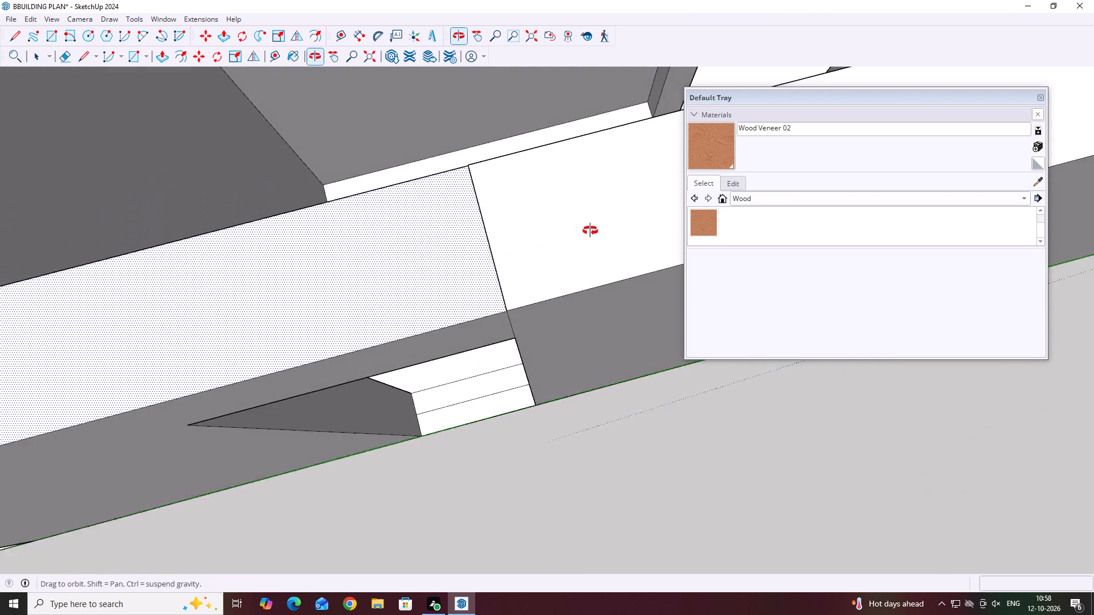
{"action": "middle_click_drag", "start_coordinate": [590, 231], "coordinate": [615, 213]}
{"action": "key", "text": "p"}
{"action": "scroll", "coordinate": [451, 202], "scroll_direction": "up", "scroll_amount": 10}
{"action": "left_click", "coordinate": [446, 171]}
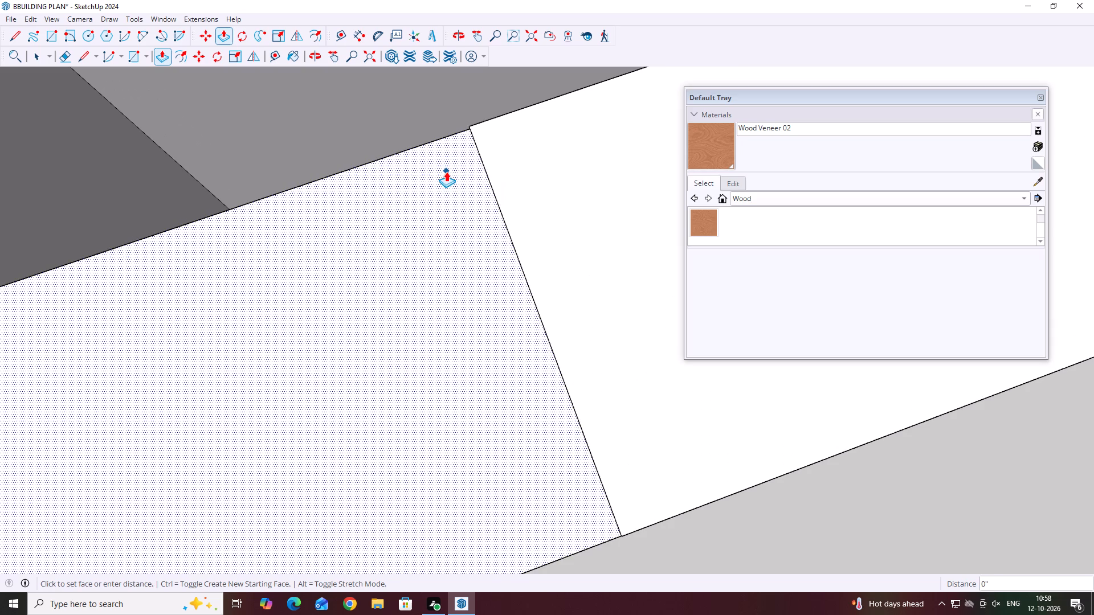
{"action": "left_click", "coordinate": [525, 140]}
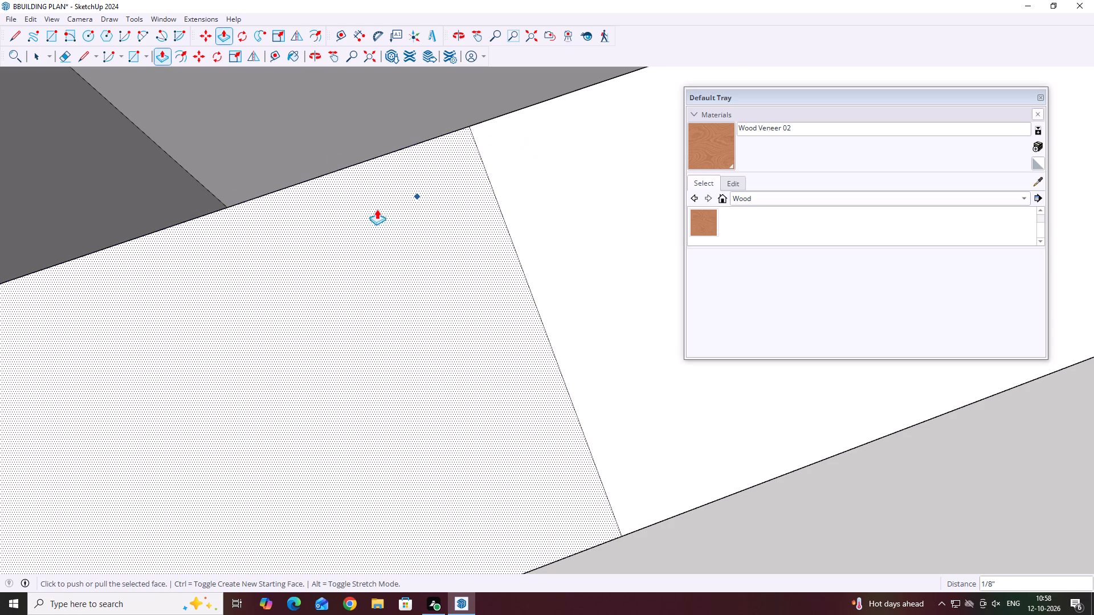
{"action": "key", "text": "space"}
Erase the seam lines between the lintel and the adjoining wall on the top and outer faces.
{"action": "scroll", "coordinate": [373, 210], "scroll_direction": "down", "scroll_amount": 11}
{"action": "middle_click", "coordinate": [373, 210]}
{"action": "left_click", "coordinate": [654, 488]}
{"action": "middle_click_drag", "start_coordinate": [574, 327], "coordinate": [500, 318]}
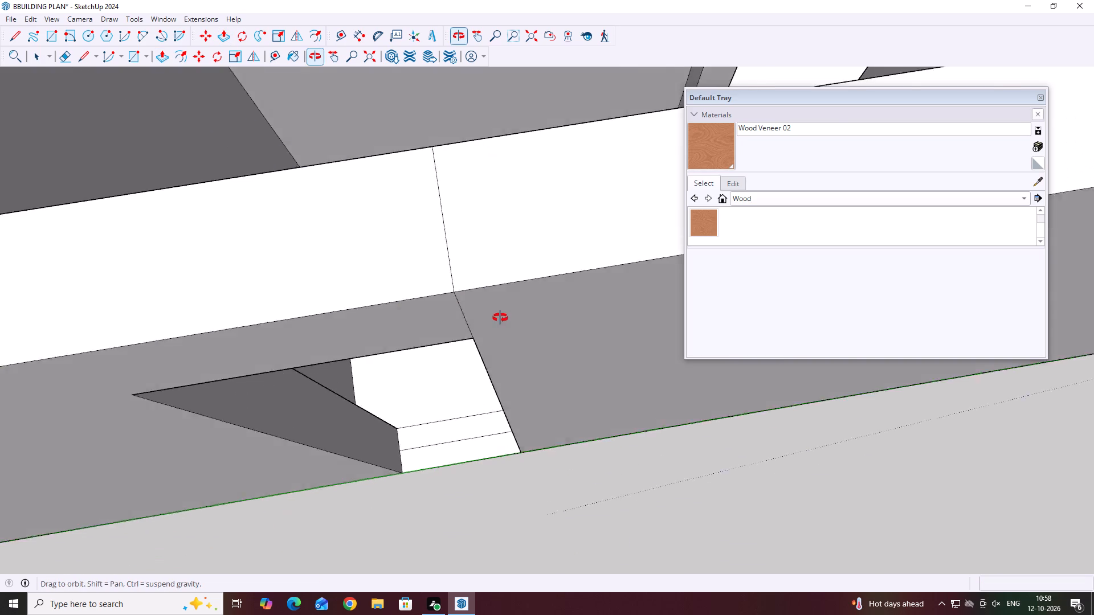
{"action": "middle_click_drag", "start_coordinate": [500, 318], "coordinate": [494, 319]}
{"action": "key", "text": "e"}
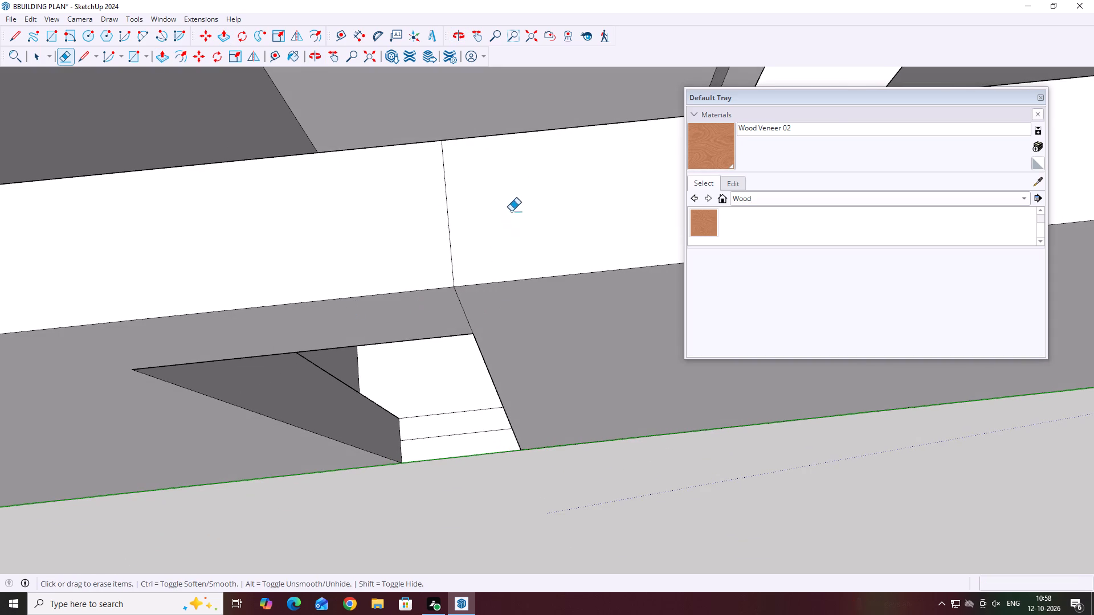
{"action": "left_click_drag", "start_coordinate": [479, 220], "coordinate": [370, 231]}
{"action": "left_click_drag", "start_coordinate": [470, 301], "coordinate": [419, 304]}
Erase the extra line across the floor of the narrow opening and of the neighbouring wider opening.
{"action": "scroll", "coordinate": [450, 307], "scroll_direction": "down", "scroll_amount": 5}
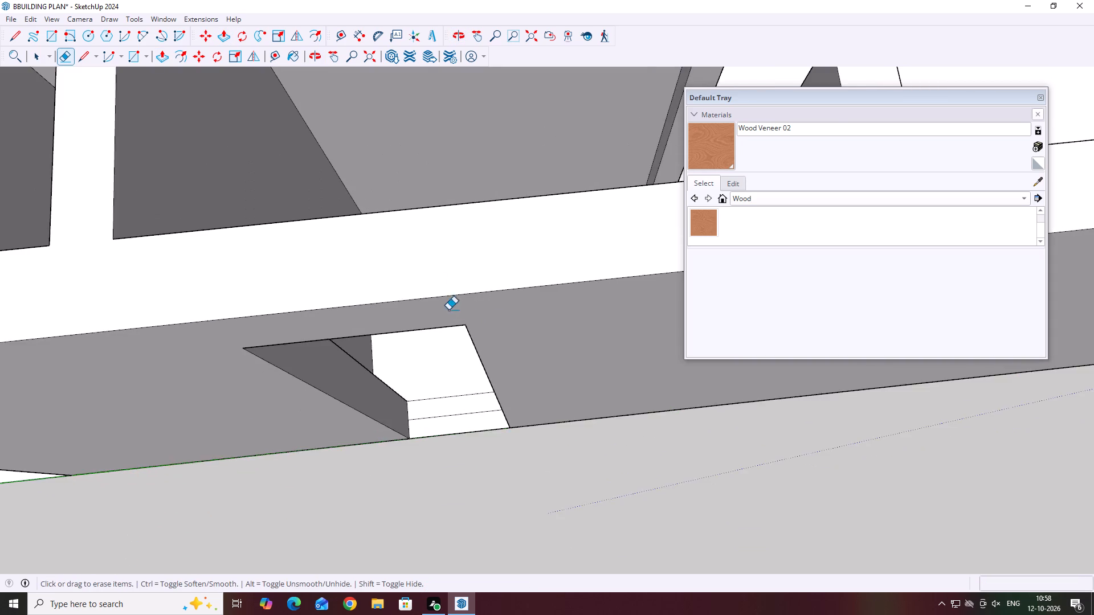
{"action": "scroll", "coordinate": [448, 310], "scroll_direction": "down", "scroll_amount": 9}
{"action": "middle_click_drag", "start_coordinate": [458, 375], "coordinate": [435, 273]}
{"action": "scroll", "coordinate": [403, 376], "scroll_direction": "up", "scroll_amount": 2}
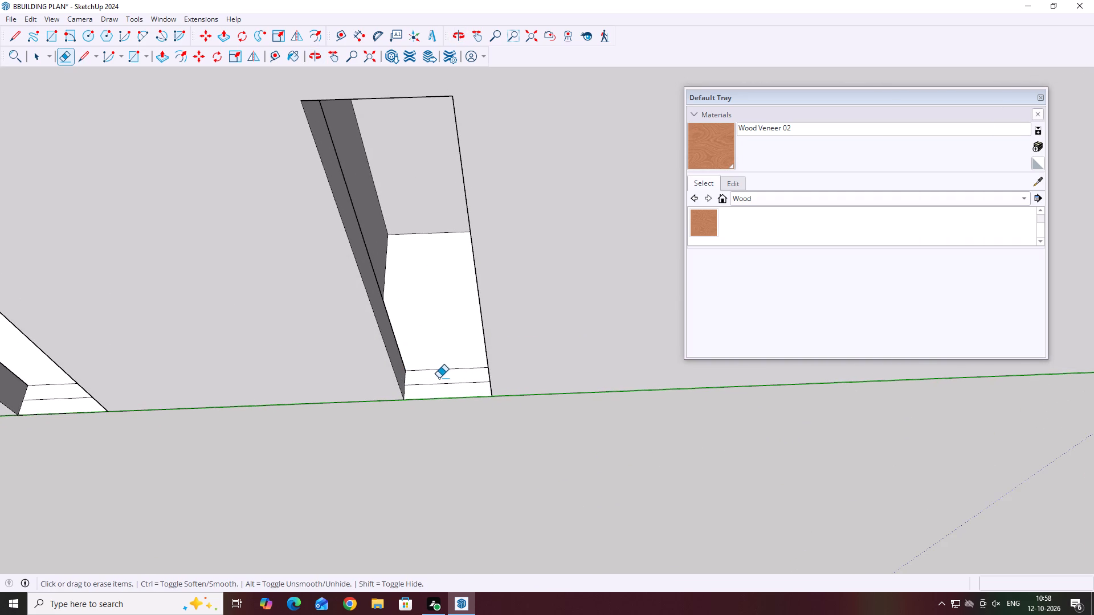
{"action": "left_click_drag", "start_coordinate": [439, 378], "coordinate": [435, 387]}
{"action": "scroll", "coordinate": [501, 421], "scroll_direction": "down", "scroll_amount": 9}
{"action": "scroll", "coordinate": [330, 419], "scroll_direction": "up", "scroll_amount": 7}
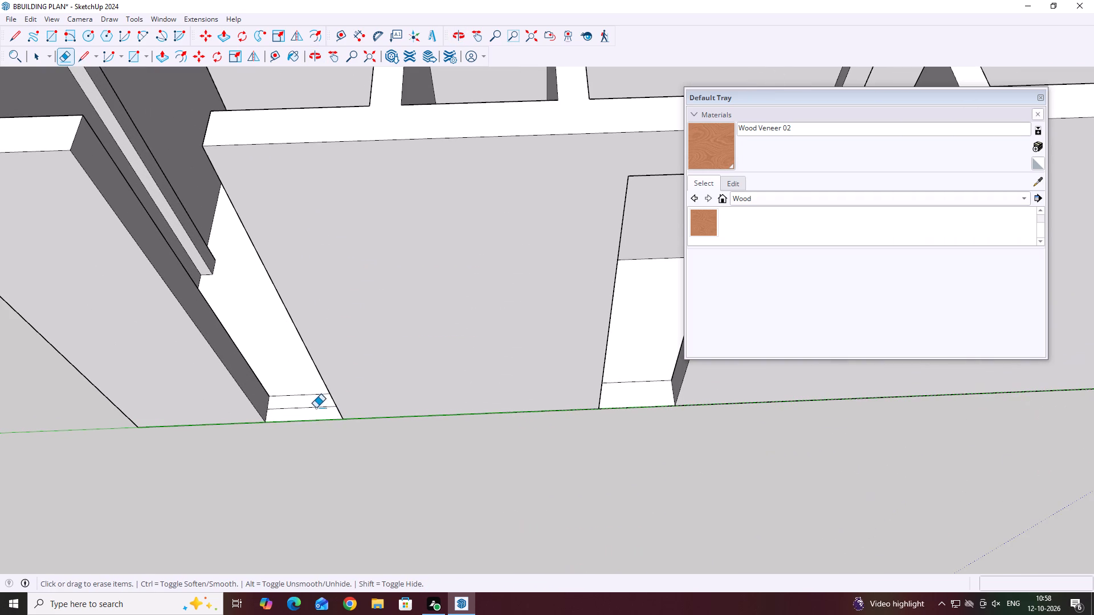
{"action": "left_click_drag", "start_coordinate": [313, 404], "coordinate": [313, 410]}
{"action": "key", "text": "space"}
Move the wood-veneer window from outside the building into the narrow opening, its upper corner against the lintel's underside.
{"action": "scroll", "coordinate": [395, 458], "scroll_direction": "down", "scroll_amount": 13}
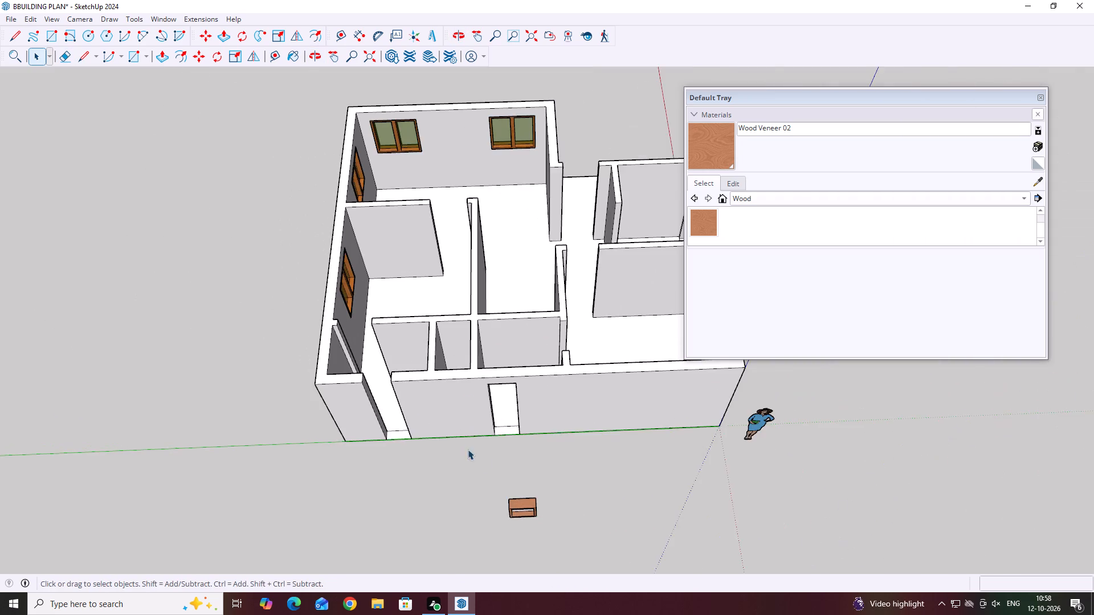
{"action": "middle_click_drag", "start_coordinate": [513, 482], "coordinate": [511, 408]}
{"action": "scroll", "coordinate": [508, 511], "scroll_direction": "up", "scroll_amount": 4}
{"action": "left_click", "coordinate": [529, 469]}
{"action": "key", "text": "m"}
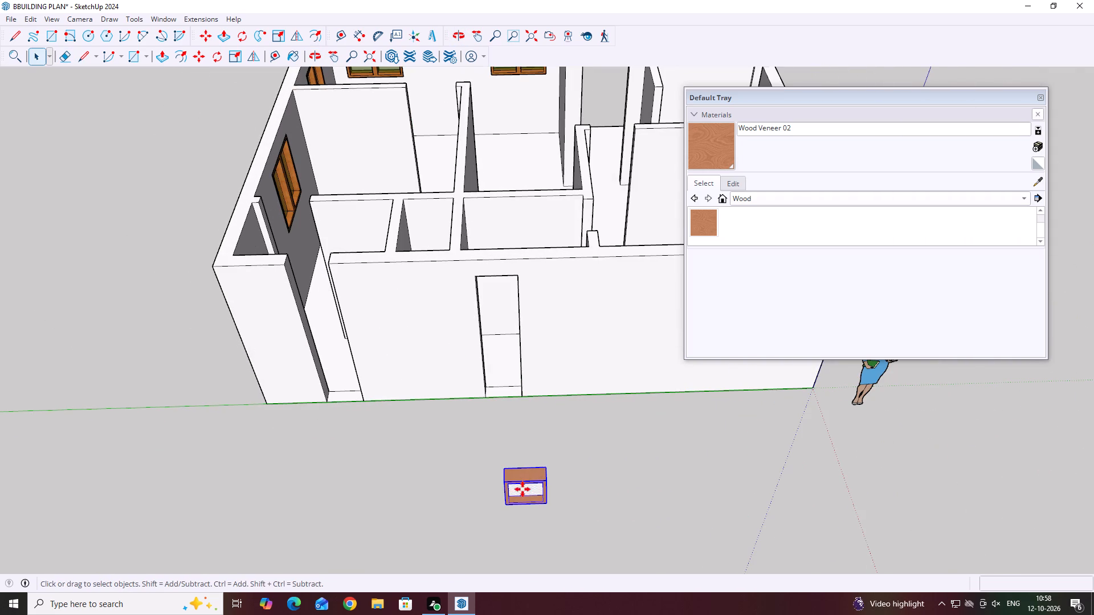
{"action": "scroll", "coordinate": [500, 493], "scroll_direction": "up", "scroll_amount": 4}
{"action": "left_click", "coordinate": [505, 477]}
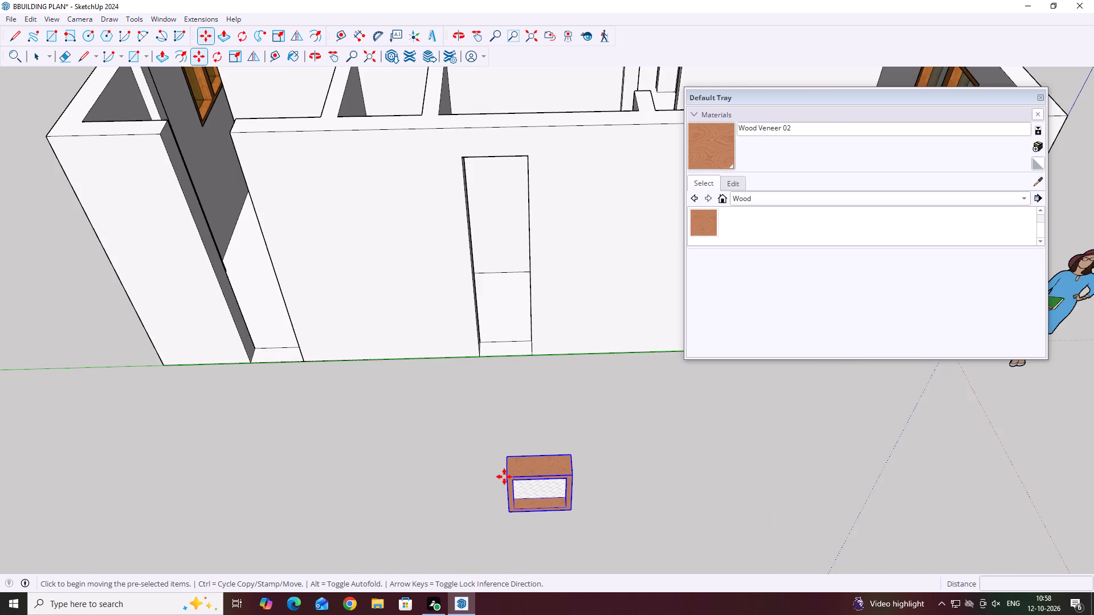
{"action": "left_click", "coordinate": [466, 158]}
{"action": "key", "text": "space"}
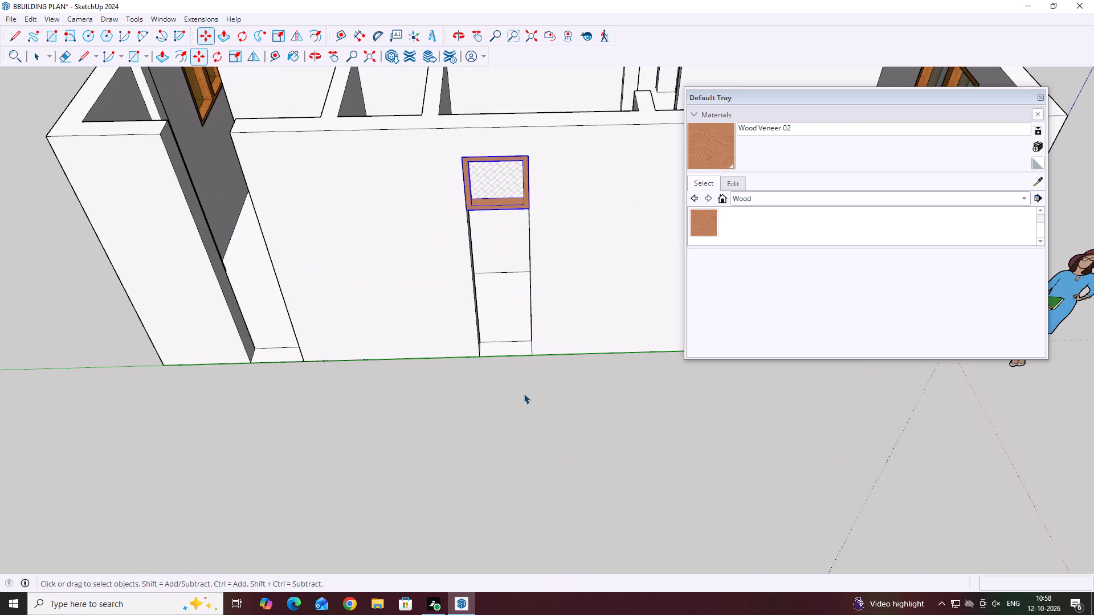
Push/Pull the floor strip in the narrow opening up 6' 11 7/8" to the underside of the window.
{"action": "left_click", "coordinate": [516, 347]}
{"action": "key", "text": "p"}
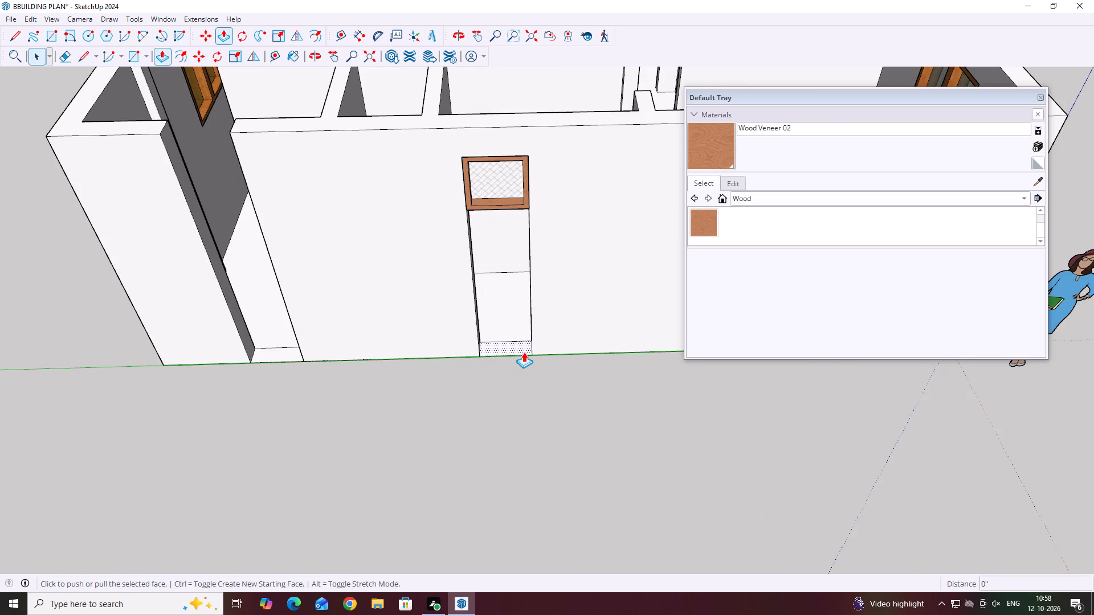
{"action": "left_click", "coordinate": [514, 339]}
{"action": "left_click", "coordinate": [529, 204]}
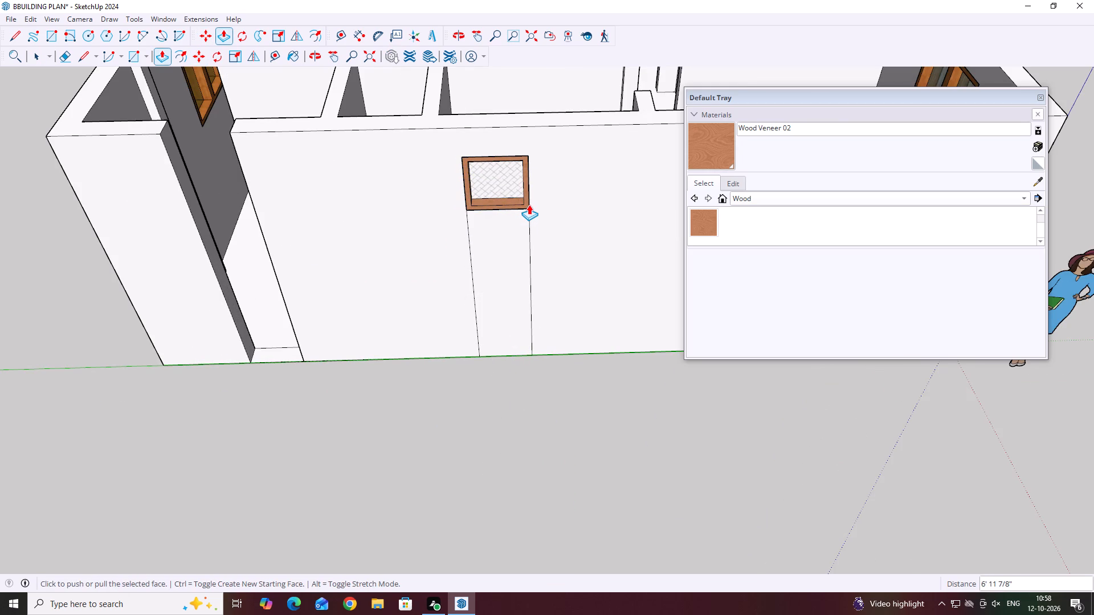
{"action": "key", "text": "space"}
{"action": "scroll", "coordinate": [549, 430], "scroll_direction": "down", "scroll_amount": 3}
Erase the two vertical seam lines below the window on the outer wall face.
{"action": "key", "text": "e"}
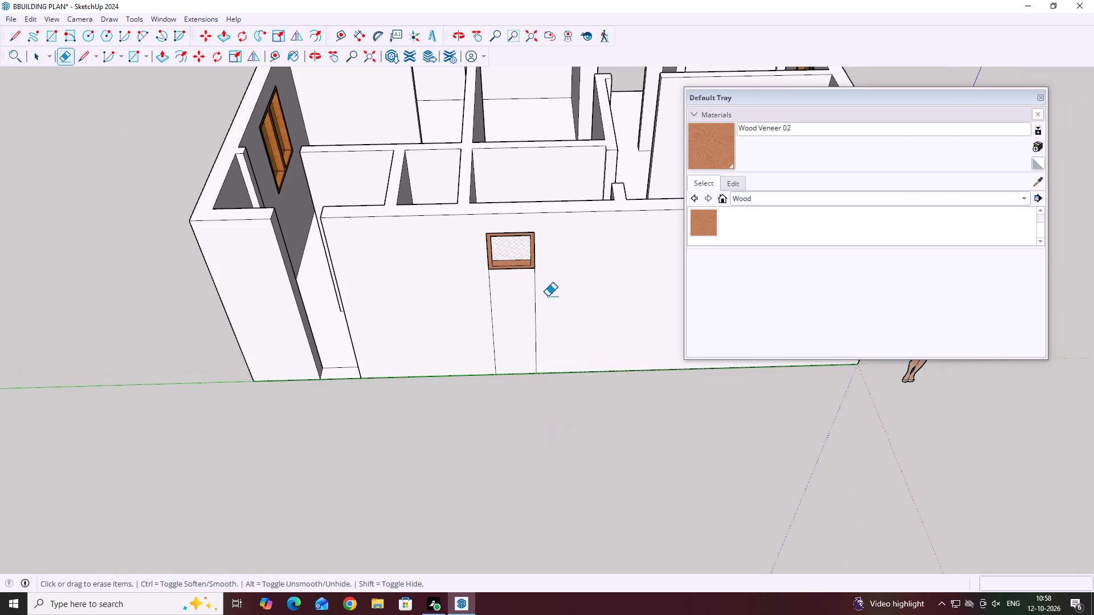
{"action": "left_click_drag", "start_coordinate": [566, 301], "coordinate": [462, 314]}
Erase the seam lines around the infilled wall below the window on the room side.
{"action": "scroll", "coordinate": [528, 368], "scroll_direction": "down", "scroll_amount": 4}
{"action": "middle_click_drag", "start_coordinate": [542, 297], "coordinate": [392, 504]}
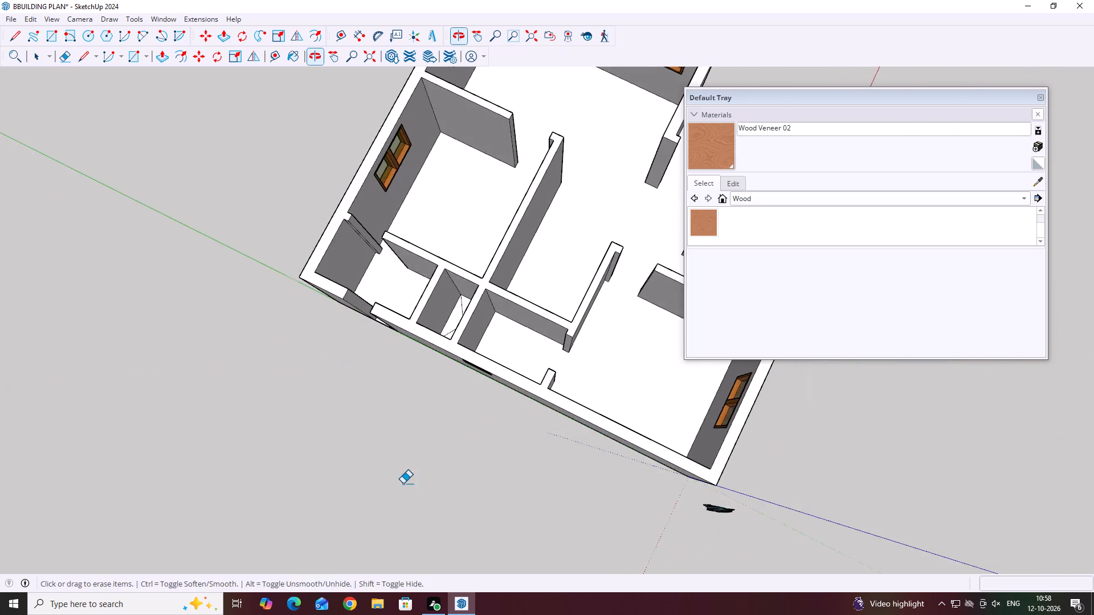
{"action": "middle_click_drag", "start_coordinate": [520, 357], "coordinate": [305, 436]}
{"action": "middle_click_drag", "start_coordinate": [568, 322], "coordinate": [473, 282]}
{"action": "scroll", "coordinate": [484, 330], "scroll_direction": "up", "scroll_amount": 7}
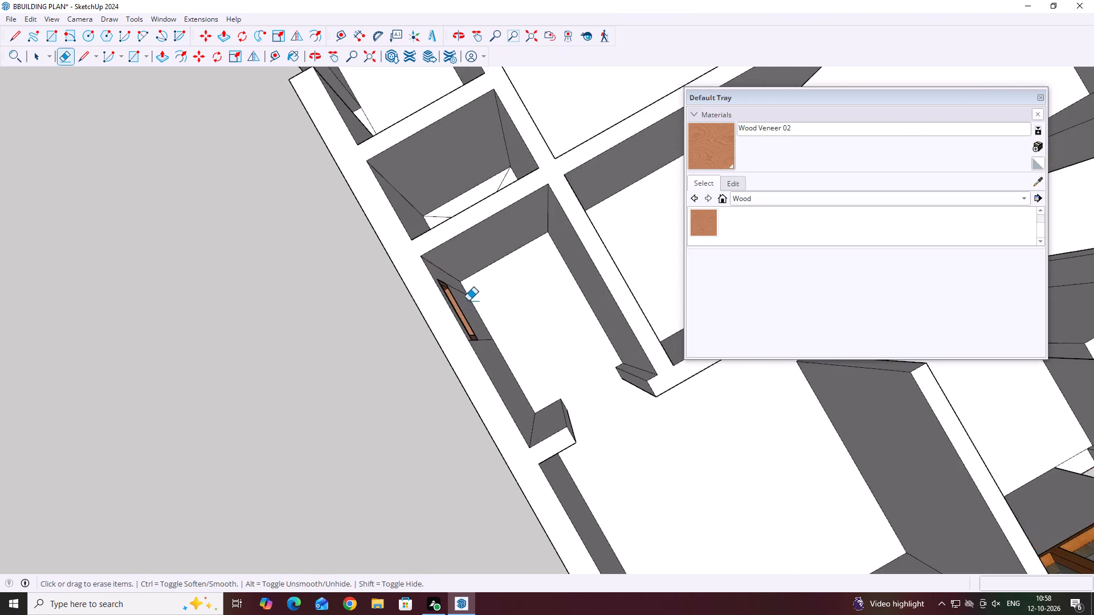
{"action": "scroll", "coordinate": [468, 301], "scroll_direction": "up", "scroll_amount": 4}
{"action": "middle_click_drag", "start_coordinate": [469, 284], "coordinate": [412, 330]}
{"action": "scroll", "coordinate": [413, 329], "scroll_direction": "down", "scroll_amount": 1}
{"action": "scroll", "coordinate": [421, 318], "scroll_direction": "up", "scroll_amount": 3}
{"action": "left_click_drag", "start_coordinate": [431, 281], "coordinate": [505, 388]}
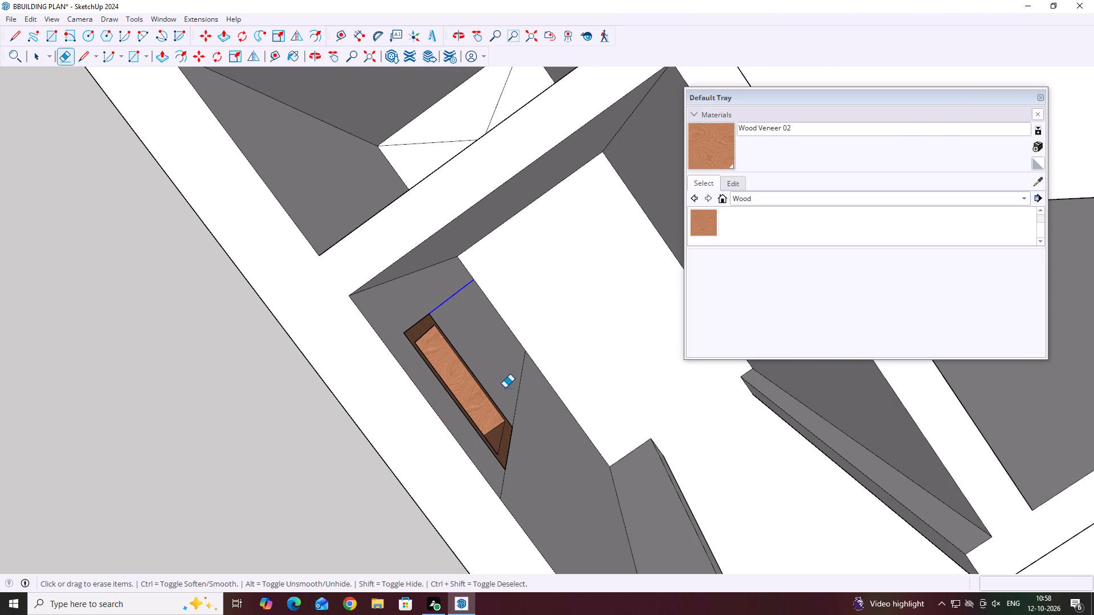
{"action": "left_click_drag", "start_coordinate": [505, 388], "coordinate": [529, 414]}
{"action": "scroll", "coordinate": [475, 370], "scroll_direction": "down", "scroll_amount": 5}
{"action": "key", "text": "Escape"}
{"action": "scroll", "coordinate": [475, 370], "scroll_direction": "down", "scroll_amount": 5}
{"action": "key", "text": "space"}
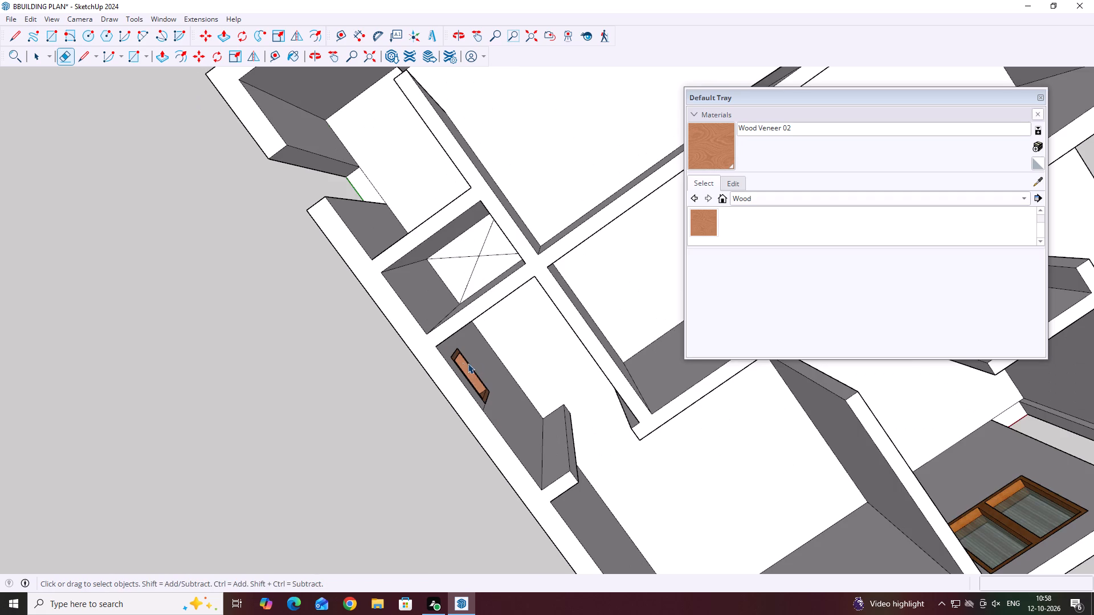
Close the Default Tray.
{"action": "middle_click_drag", "start_coordinate": [415, 433], "coordinate": [661, 413]}
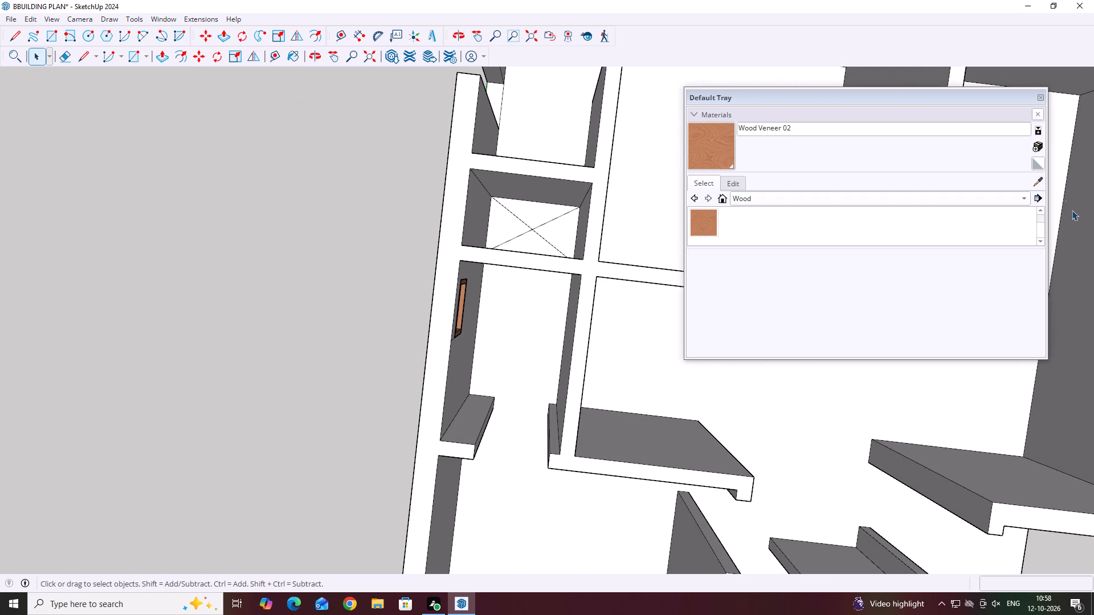
{"action": "left_click", "coordinate": [1042, 99]}
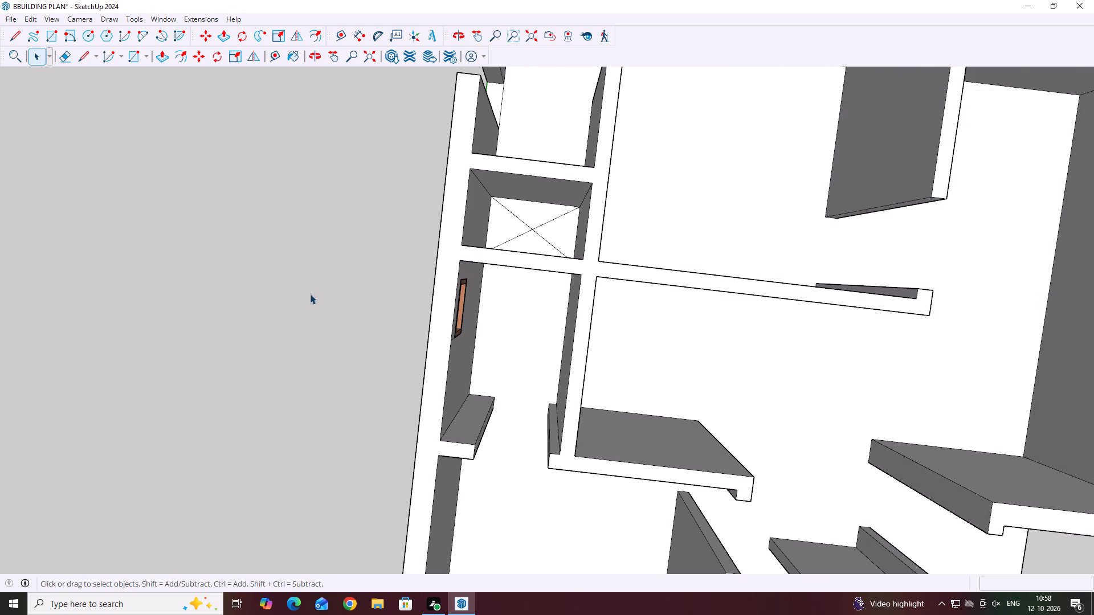
Delete the tiny stray edge at the wall's inner top edge beside the wood-veneer window.
{"action": "scroll", "coordinate": [301, 276], "scroll_direction": "down", "scroll_amount": 4}
{"action": "middle_click_drag", "start_coordinate": [582, 288], "coordinate": [423, 177]}
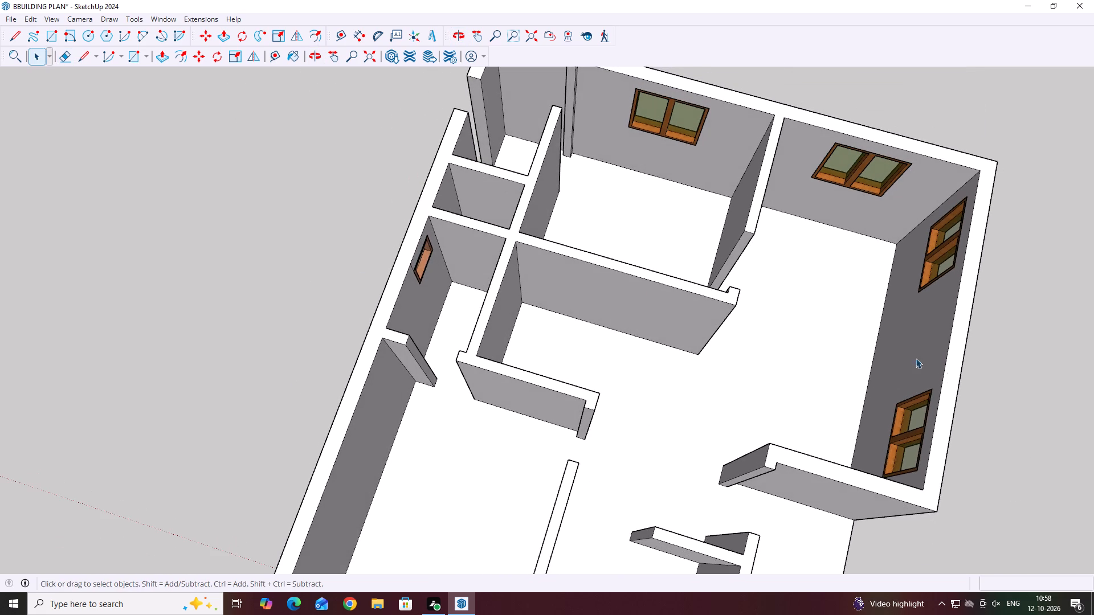
{"action": "scroll", "coordinate": [403, 263], "scroll_direction": "up", "scroll_amount": 11}
{"action": "middle_click", "coordinate": [420, 266]}
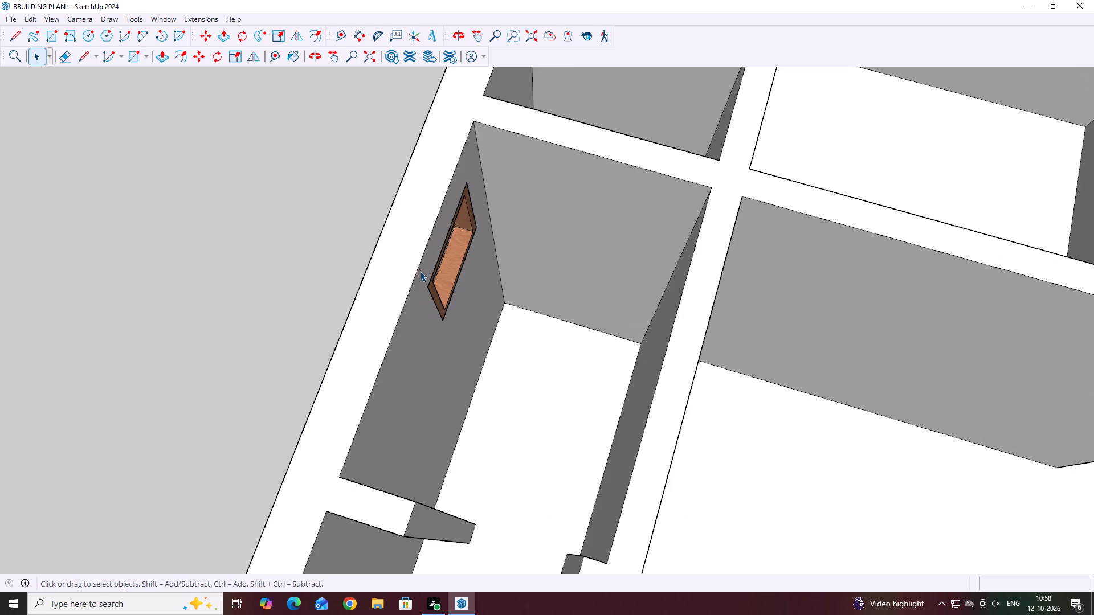
{"action": "left_click", "coordinate": [420, 272]}
{"action": "key", "text": "Delete"}
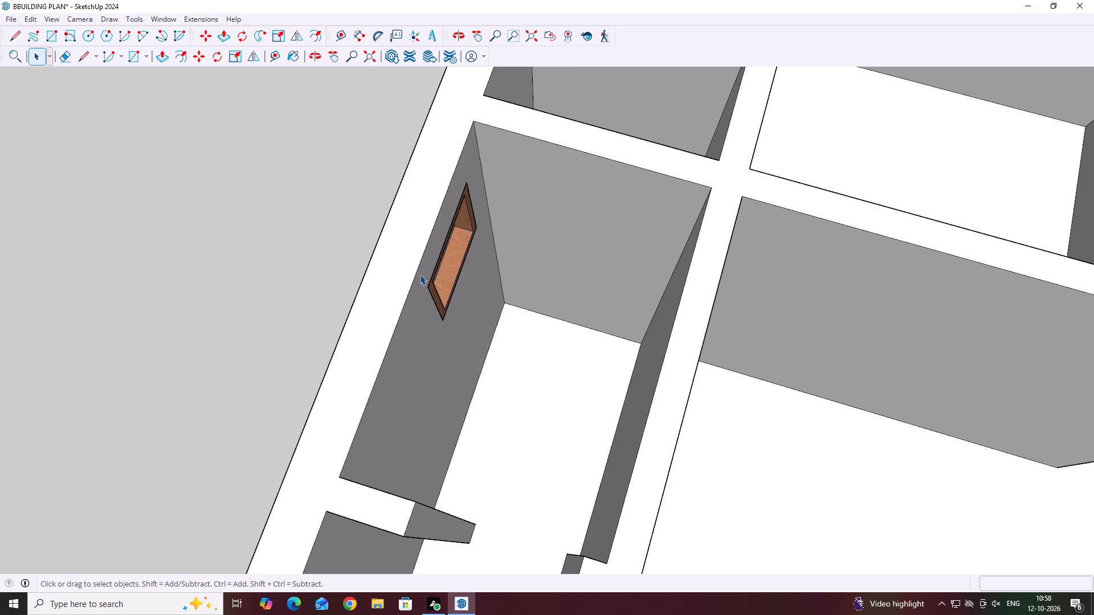
Copy the wood-veneer window along the outer wall into the narrow opening near the building corner, level with the original.
{"action": "scroll", "coordinate": [420, 268], "scroll_direction": "down", "scroll_amount": 9}
{"action": "middle_click", "coordinate": [420, 268]}
{"action": "middle_click_drag", "start_coordinate": [426, 259], "coordinate": [564, 291]}
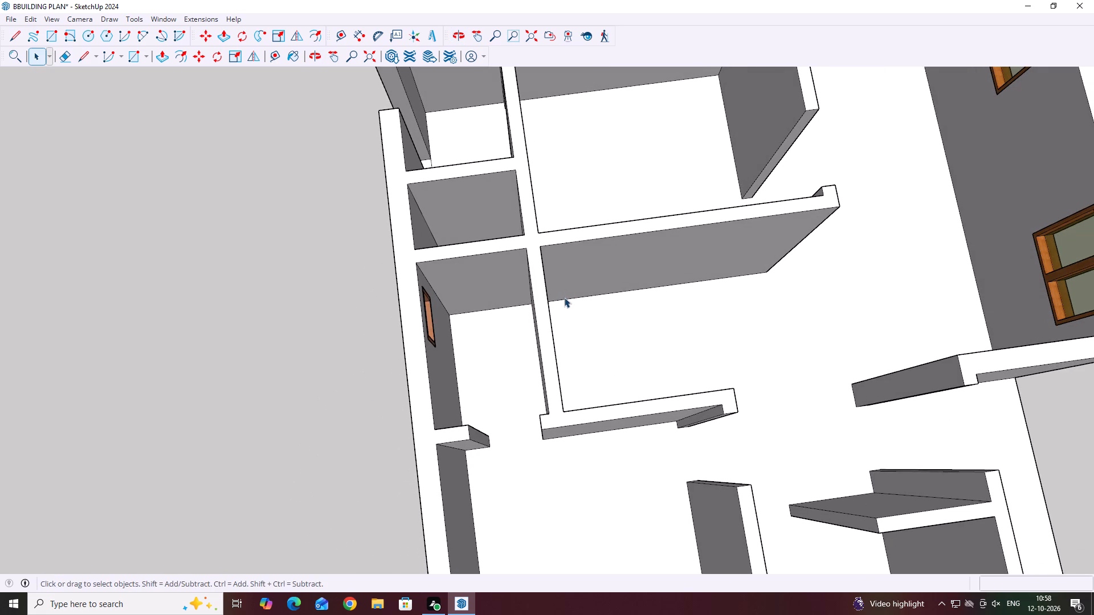
{"action": "middle_click_drag", "start_coordinate": [430, 419], "coordinate": [532, 476]}
{"action": "scroll", "coordinate": [436, 423], "scroll_direction": "down", "scroll_amount": 1}
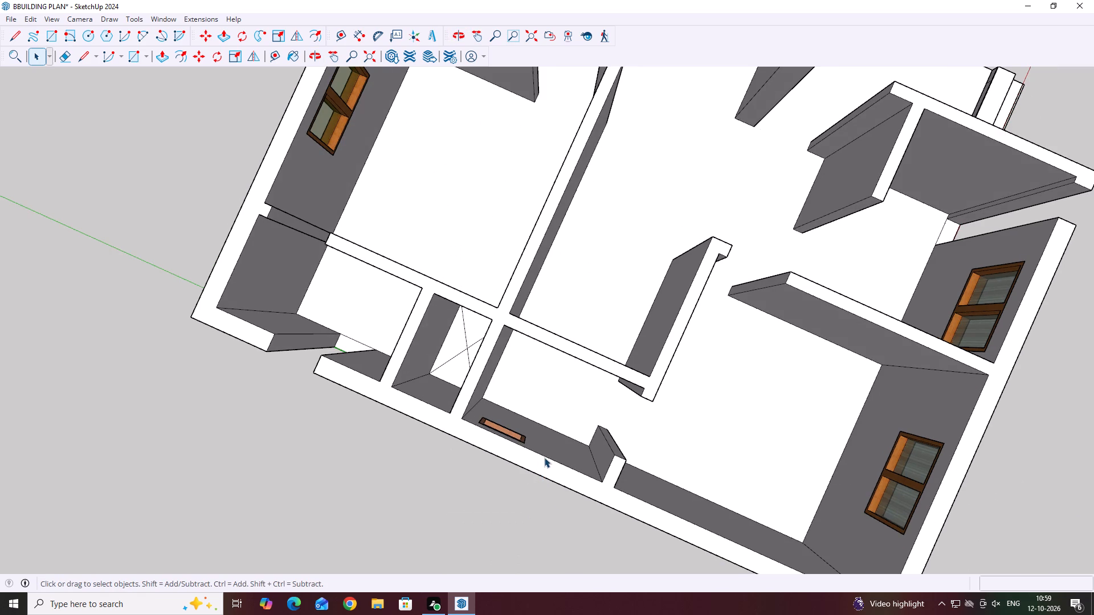
{"action": "middle_click_drag", "start_coordinate": [499, 507], "coordinate": [603, 389]}
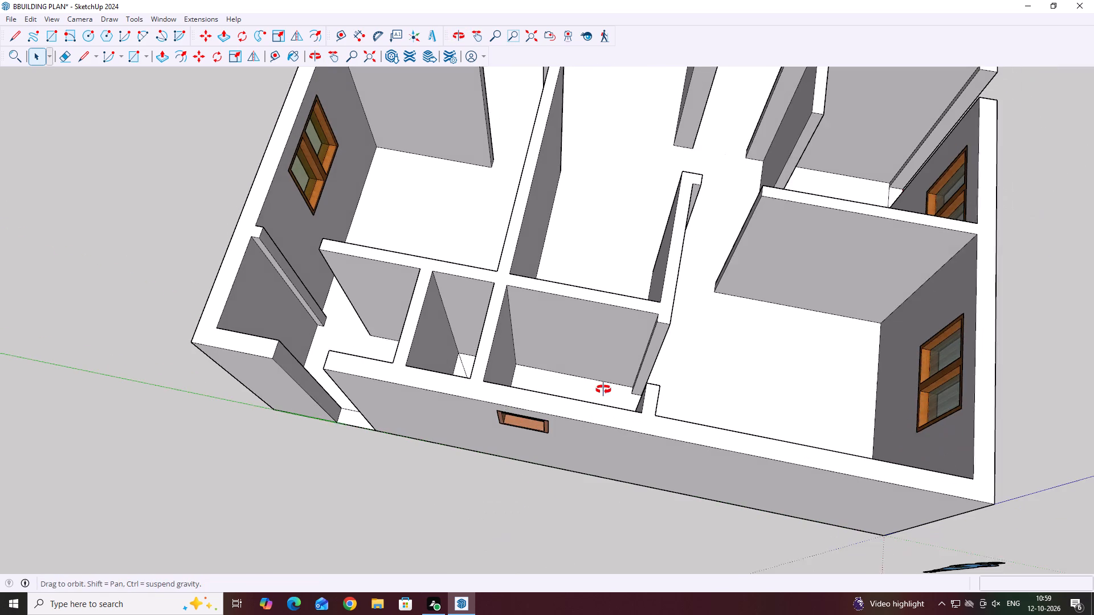
{"action": "middle_click_drag", "start_coordinate": [603, 389], "coordinate": [603, 389]}
{"action": "middle_click_drag", "start_coordinate": [446, 395], "coordinate": [536, 377]}
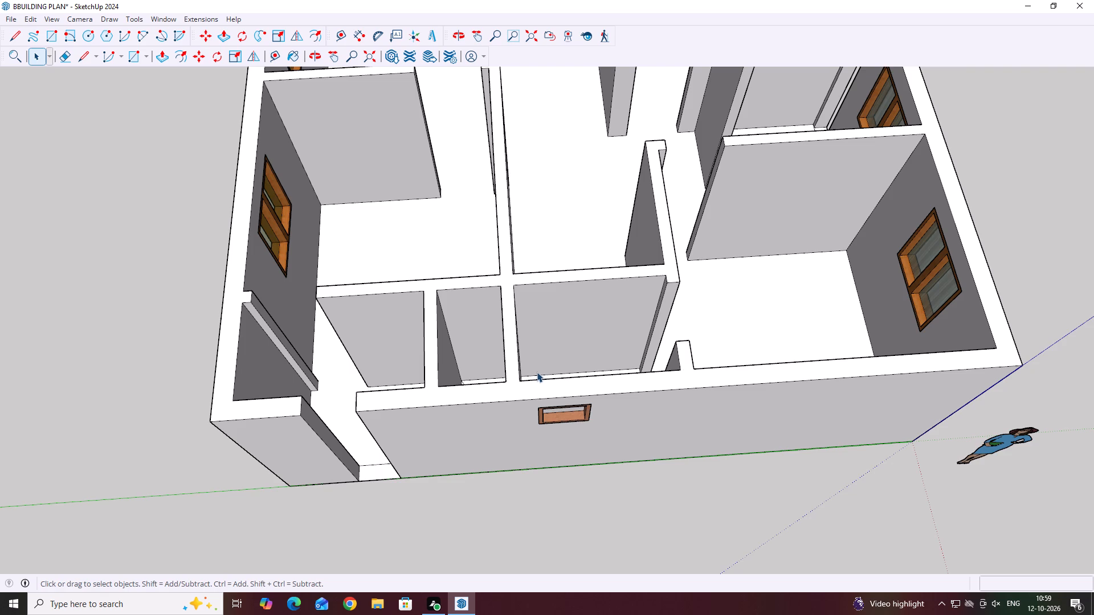
{"action": "scroll", "coordinate": [572, 489], "scroll_direction": "up", "scroll_amount": 2}
{"action": "middle_click_drag", "start_coordinate": [573, 474], "coordinate": [639, 413]}
{"action": "scroll", "coordinate": [605, 382], "scroll_direction": "up", "scroll_amount": 3}
{"action": "left_click", "coordinate": [599, 357]}
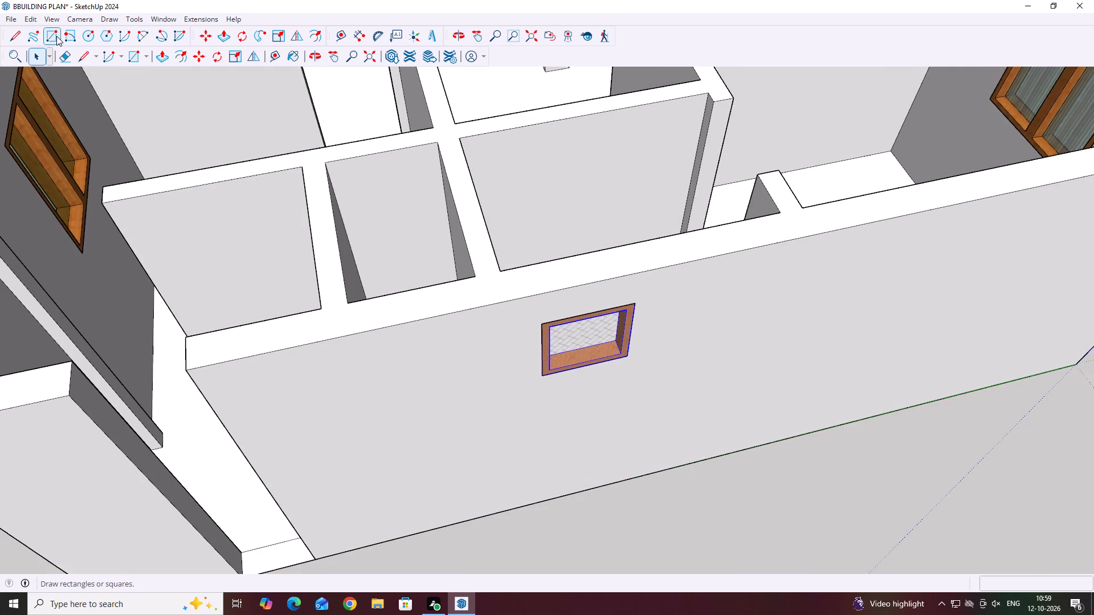
{"action": "left_click", "coordinate": [197, 56]}
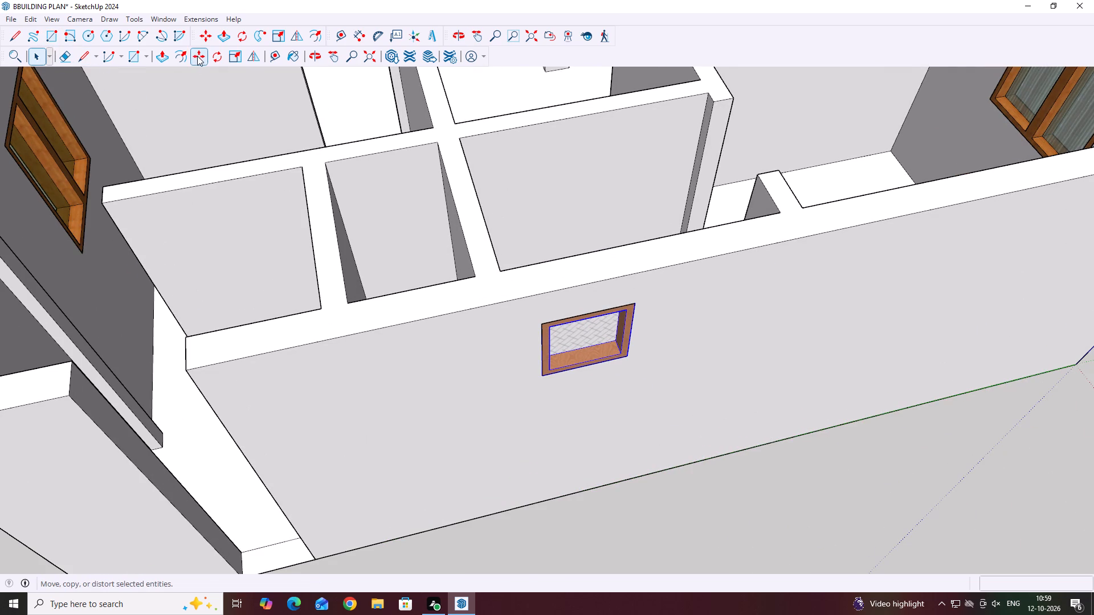
{"action": "scroll", "coordinate": [591, 356], "scroll_direction": "up", "scroll_amount": 1}
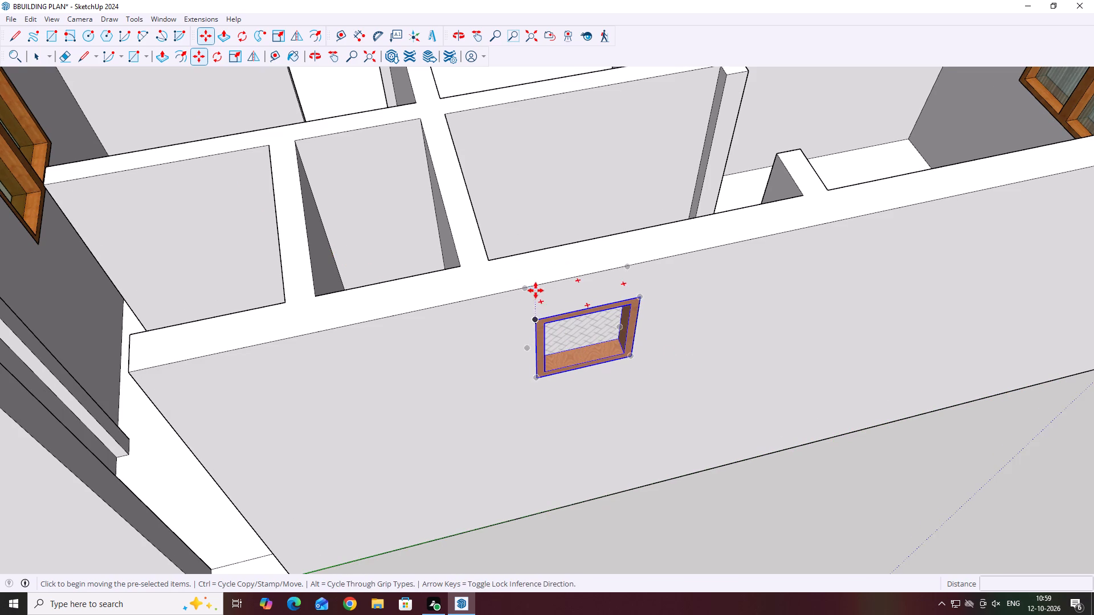
{"action": "scroll", "coordinate": [423, 362], "scroll_direction": "down", "scroll_amount": 7}
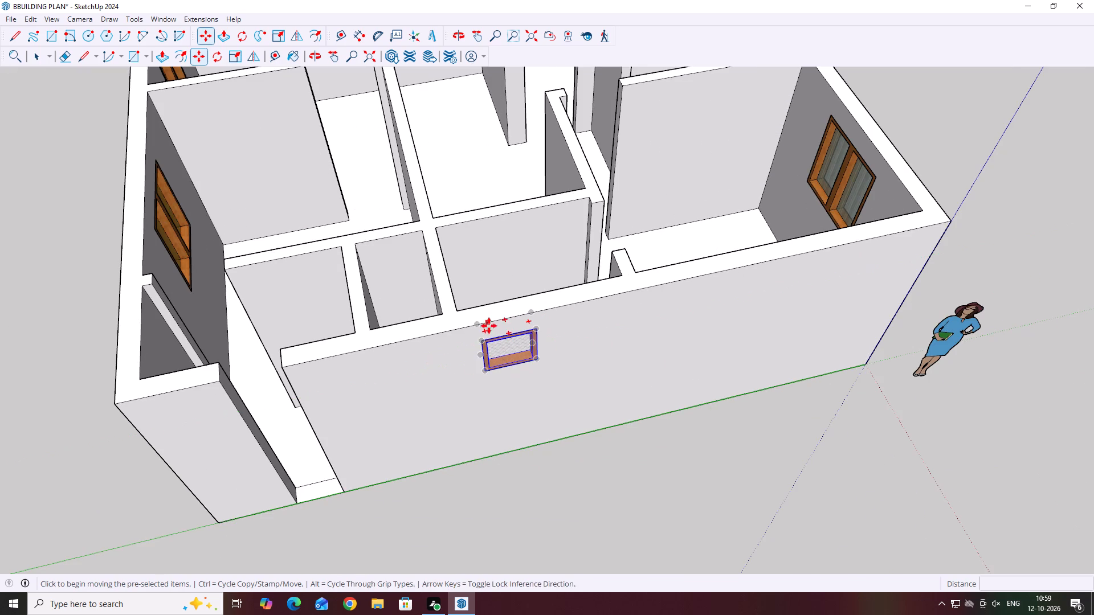
{"action": "left_click", "coordinate": [504, 319]}
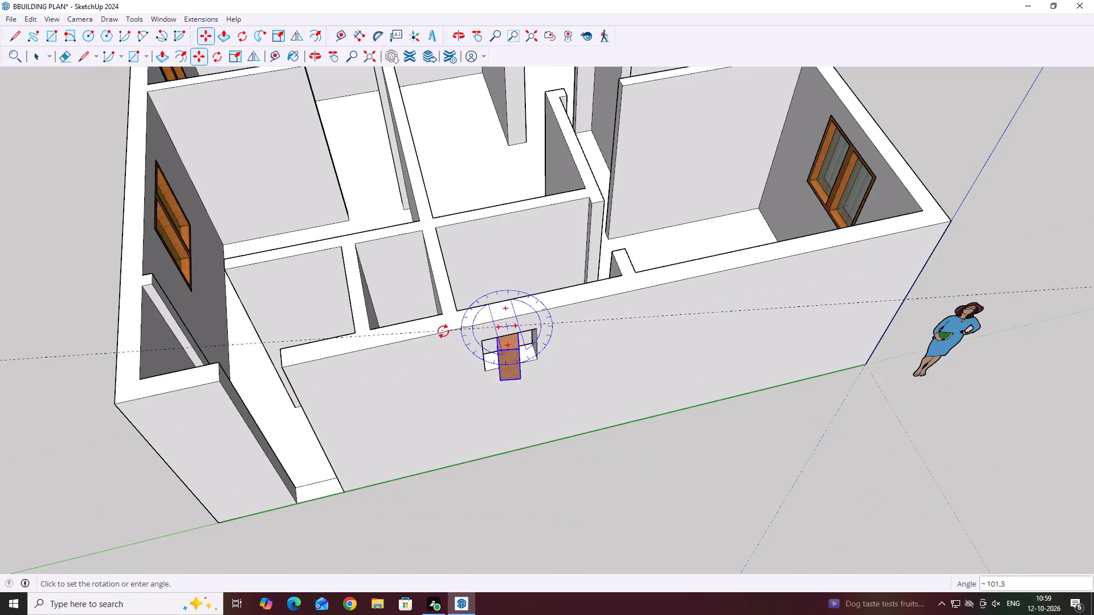
{"action": "key", "text": "Escape"}
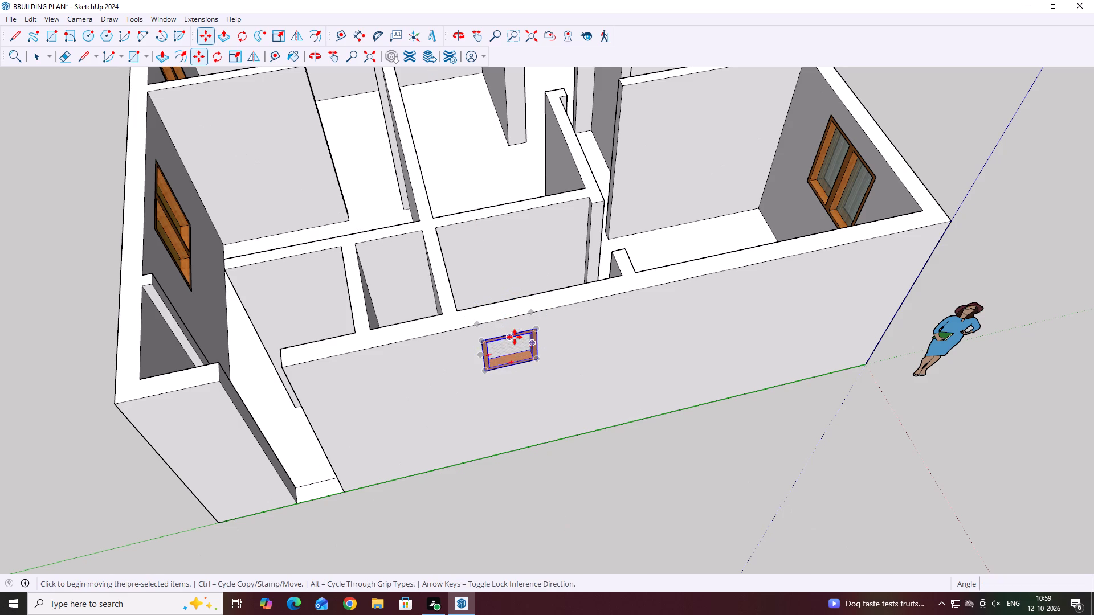
{"action": "key", "text": "m"}
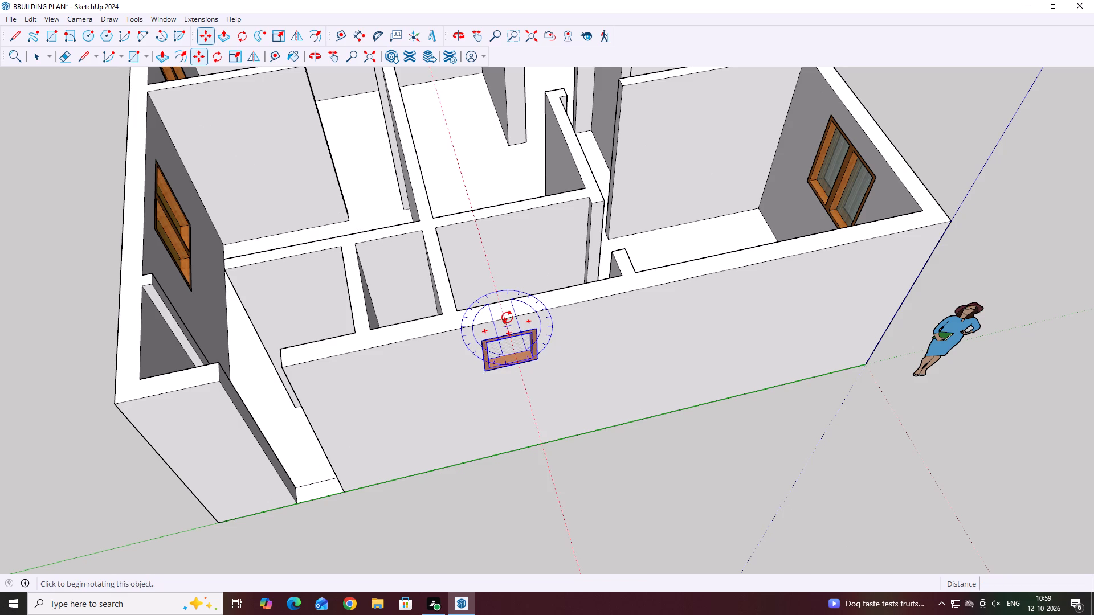
{"action": "left_click", "coordinate": [507, 318]}
{"action": "key", "text": "Escape"}
{"action": "left_click", "coordinate": [536, 328]}
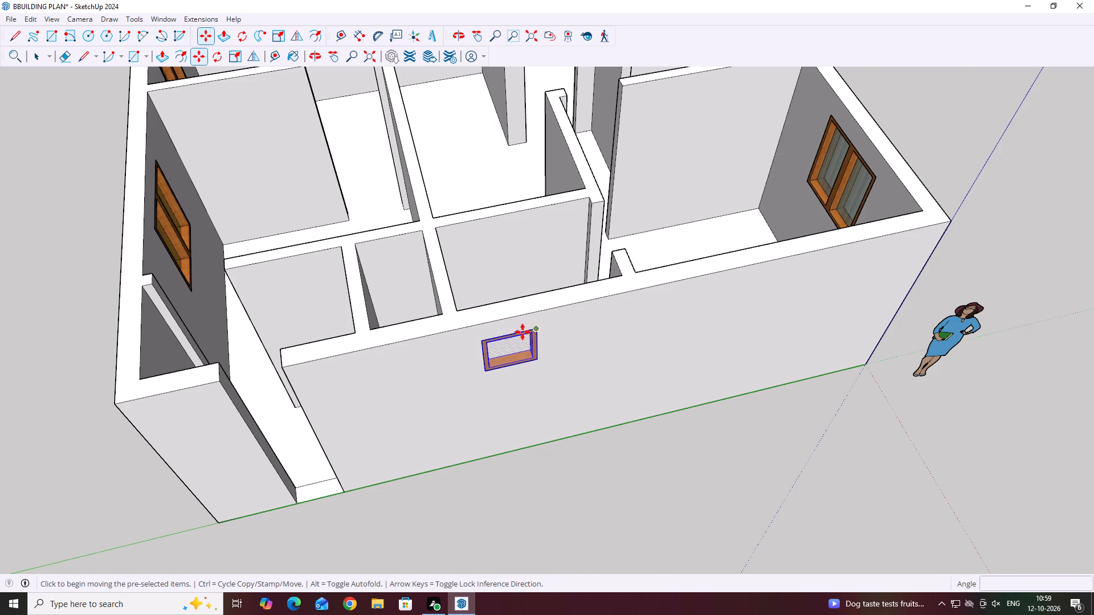
{"action": "left_click", "coordinate": [295, 387]}
{"action": "key", "text": "space"}
{"action": "left_click", "coordinate": [773, 564]}
Draw a line across the opening's side face along the top edge of the copied window, splitting off the part above it.
{"action": "middle_click_drag", "start_coordinate": [921, 487], "coordinate": [725, 510]}
{"action": "scroll", "coordinate": [110, 138], "scroll_direction": "up", "scroll_amount": 3}
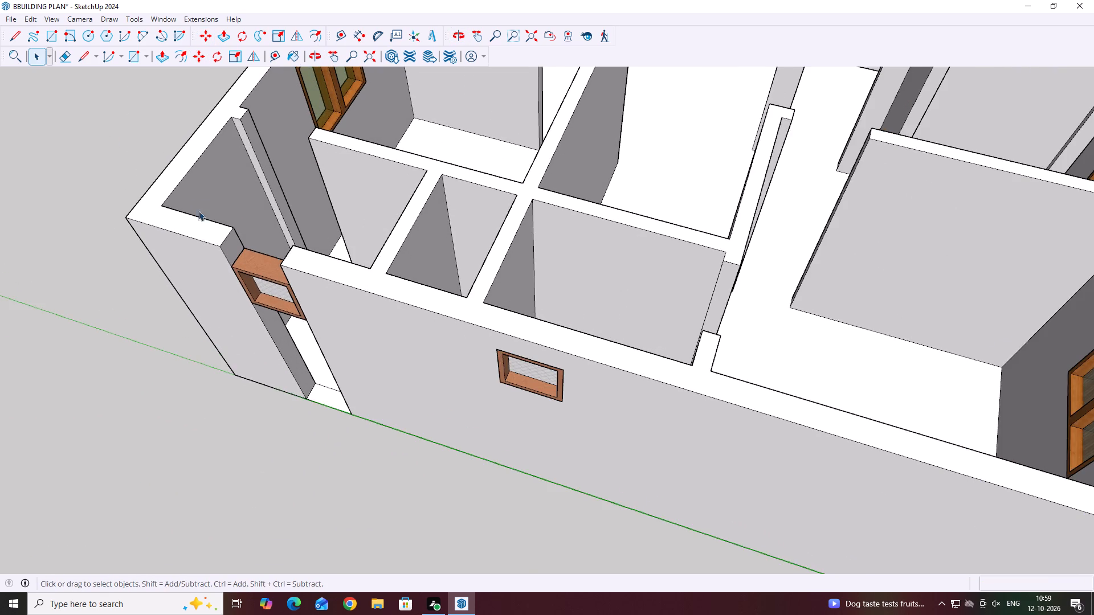
{"action": "middle_click", "coordinate": [200, 211]}
{"action": "key", "text": "l"}
{"action": "scroll", "coordinate": [243, 253], "scroll_direction": "up", "scroll_amount": 8}
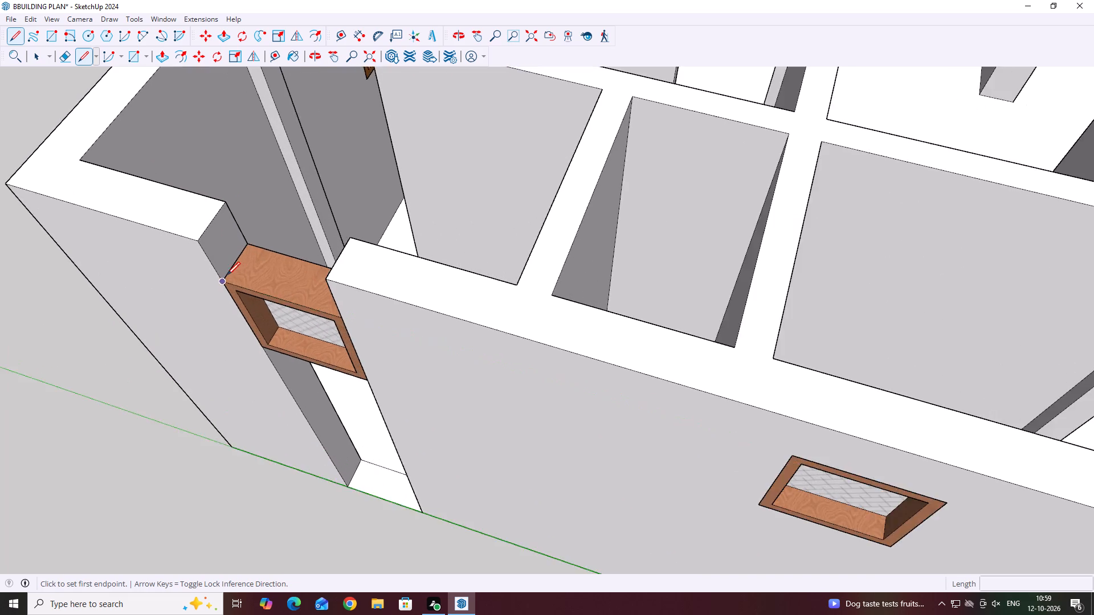
{"action": "scroll", "coordinate": [227, 275], "scroll_direction": "up", "scroll_amount": 3}
{"action": "left_click", "coordinate": [222, 285]}
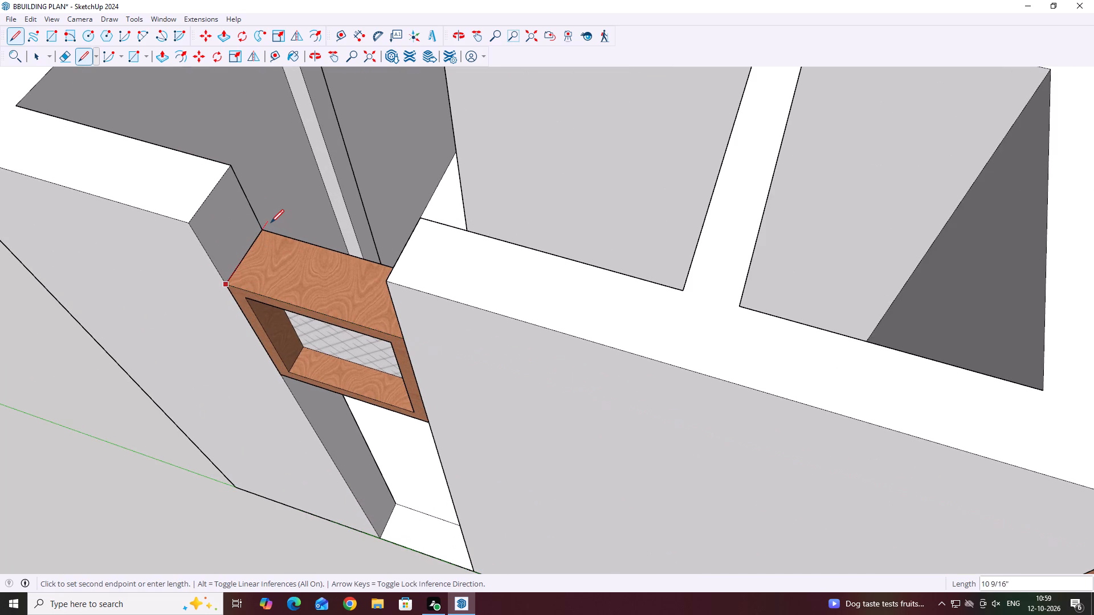
{"action": "left_click", "coordinate": [265, 227]}
{"action": "key", "text": "space"}
Push/Pull the side face above the copied window across to the opposite wall end, closing the wall over the window.
{"action": "left_click", "coordinate": [228, 227]}
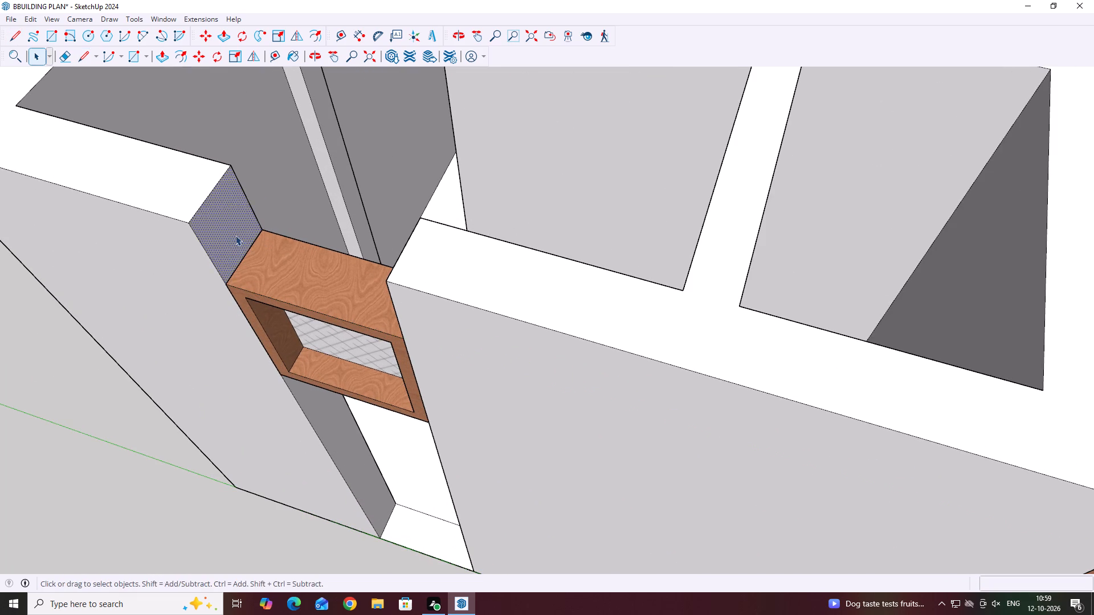
{"action": "middle_click_drag", "start_coordinate": [240, 237], "coordinate": [391, 276]}
{"action": "key", "text": "p"}
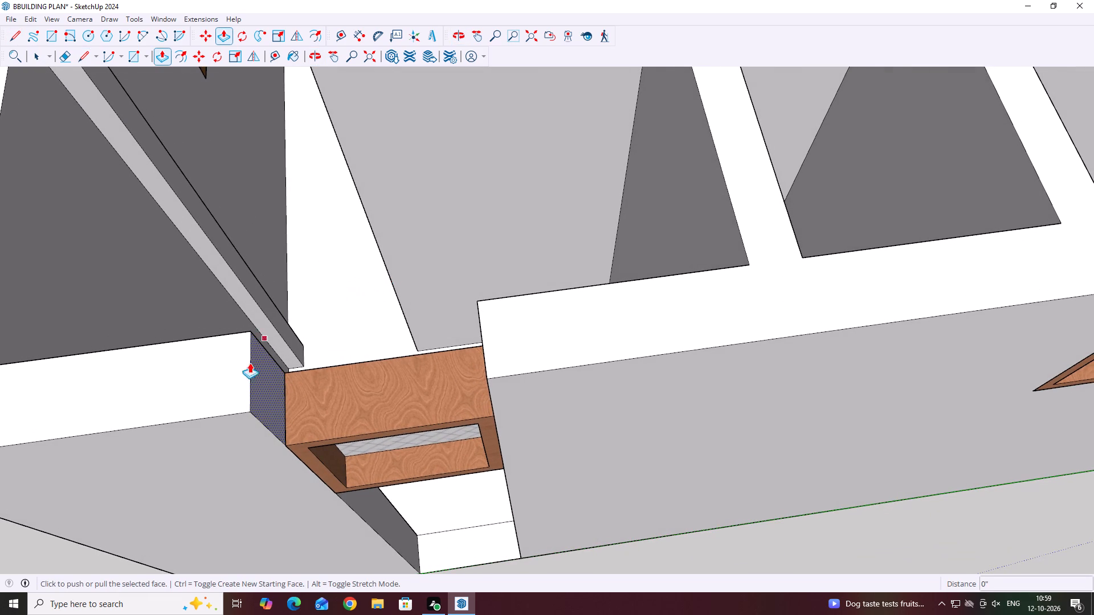
{"action": "scroll", "coordinate": [240, 382], "scroll_direction": "up", "scroll_amount": 2}
{"action": "left_click", "coordinate": [271, 381]}
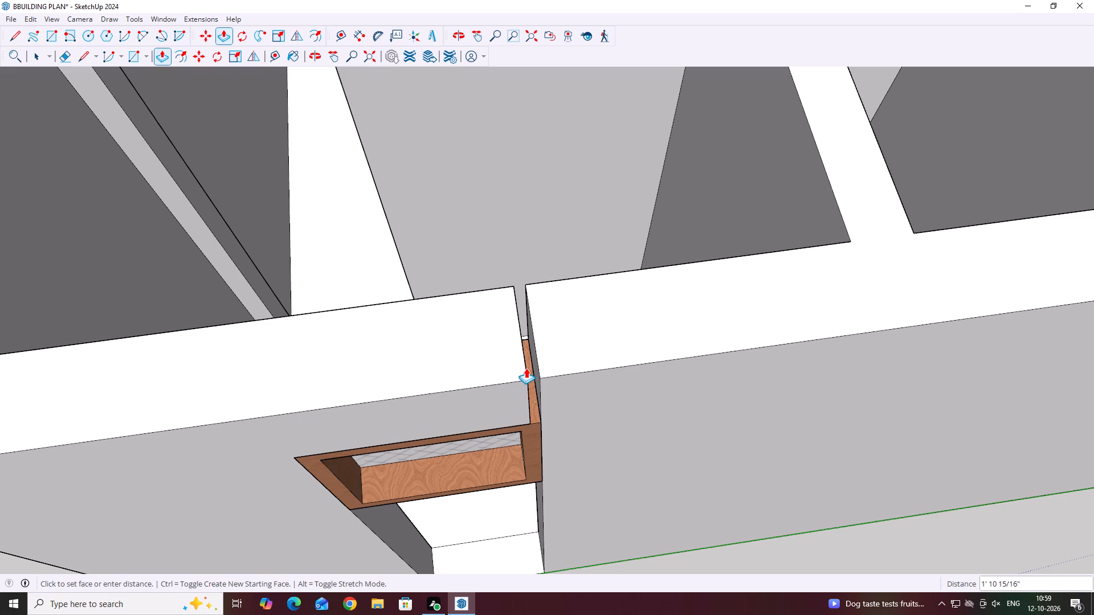
{"action": "middle_click_drag", "start_coordinate": [536, 371], "coordinate": [527, 301]}
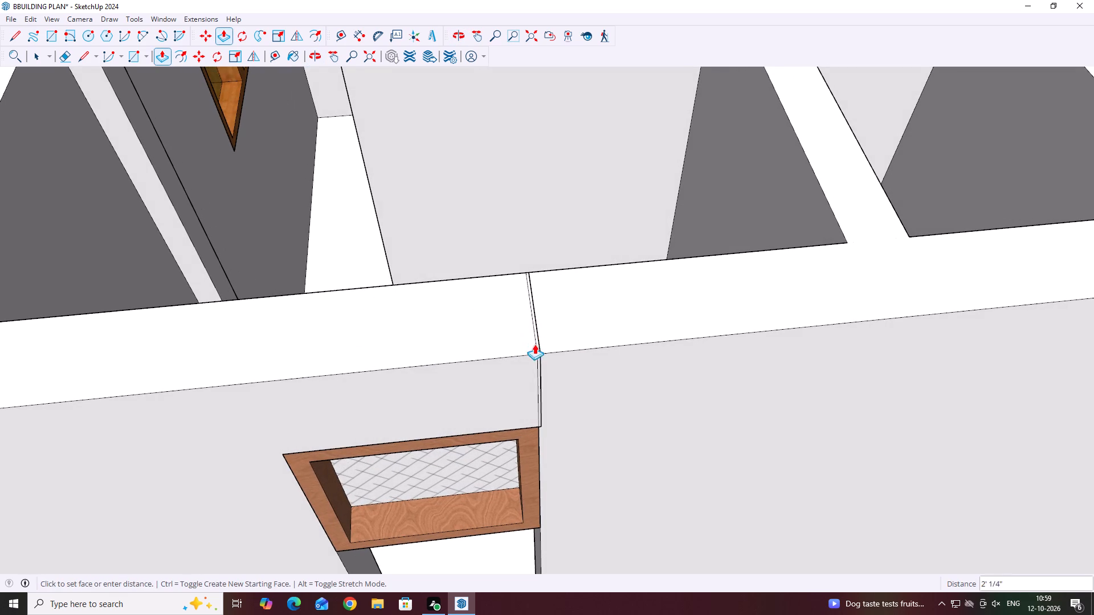
{"action": "left_click", "coordinate": [536, 353]}
{"action": "key", "text": "space"}
Erase the seam lines above the copied window on the wall's top and outer face.
{"action": "scroll", "coordinate": [464, 299], "scroll_direction": "down", "scroll_amount": 15}
{"action": "middle_click", "coordinate": [464, 299]}
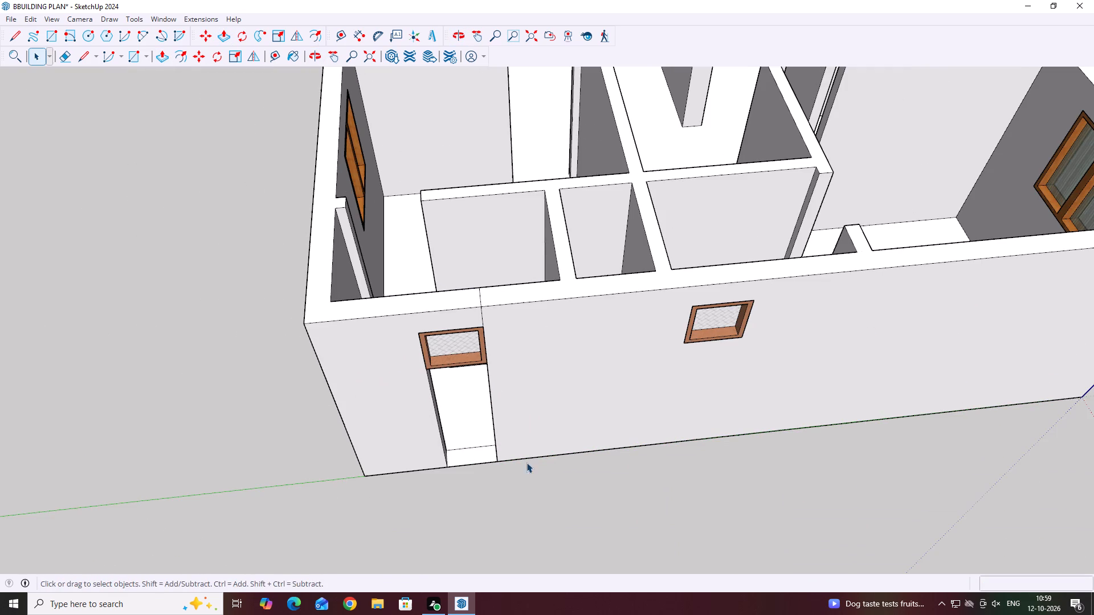
{"action": "key", "text": "space"}
{"action": "middle_click_drag", "start_coordinate": [466, 267], "coordinate": [402, 354]}
{"action": "key", "text": "e"}
{"action": "scroll", "coordinate": [445, 361], "scroll_direction": "up", "scroll_amount": 7}
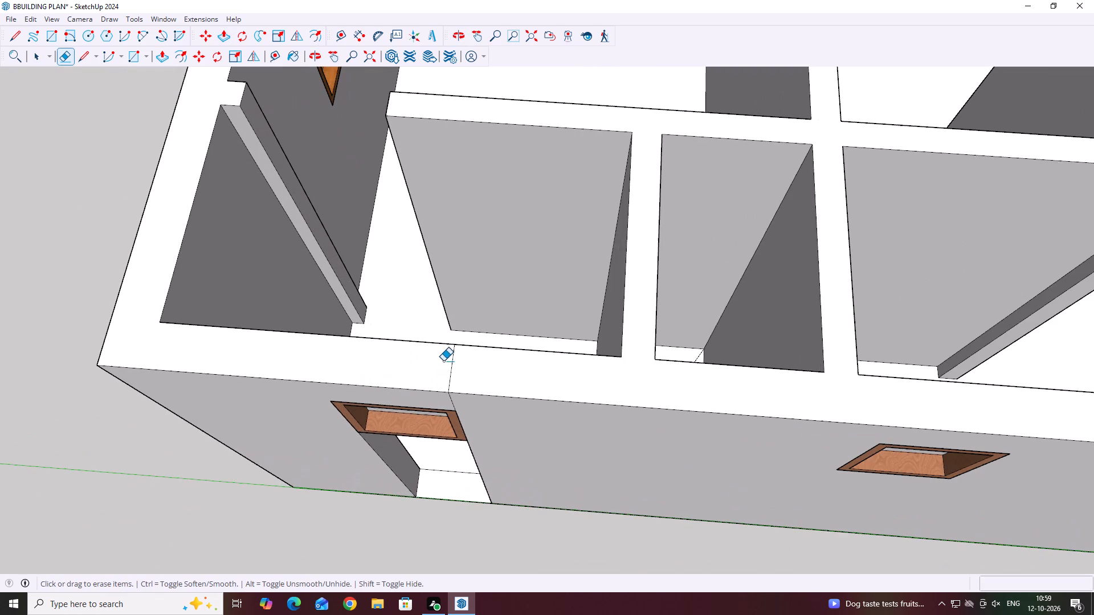
{"action": "left_click_drag", "start_coordinate": [463, 366], "coordinate": [439, 364]}
{"action": "scroll", "coordinate": [441, 409], "scroll_direction": "up", "scroll_amount": 7}
{"action": "left_click_drag", "start_coordinate": [468, 392], "coordinate": [439, 384]}
Erase the vertical seam line above the copied window on the room side.
{"action": "scroll", "coordinate": [458, 384], "scroll_direction": "down", "scroll_amount": 5}
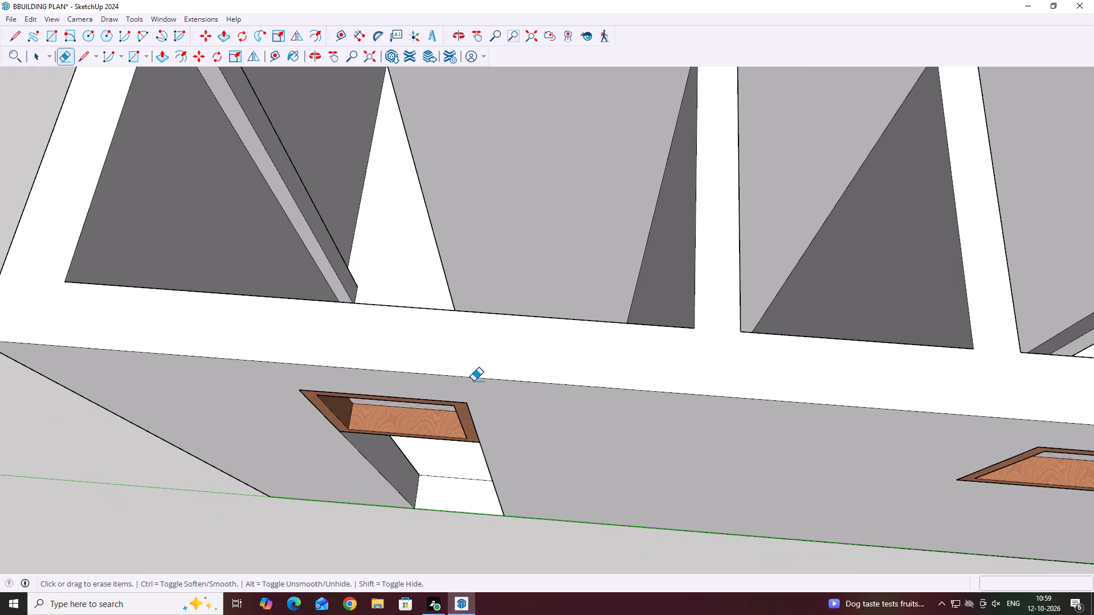
{"action": "middle_click_drag", "start_coordinate": [542, 334], "coordinate": [250, 412]}
{"action": "middle_click_drag", "start_coordinate": [500, 338], "coordinate": [224, 241]}
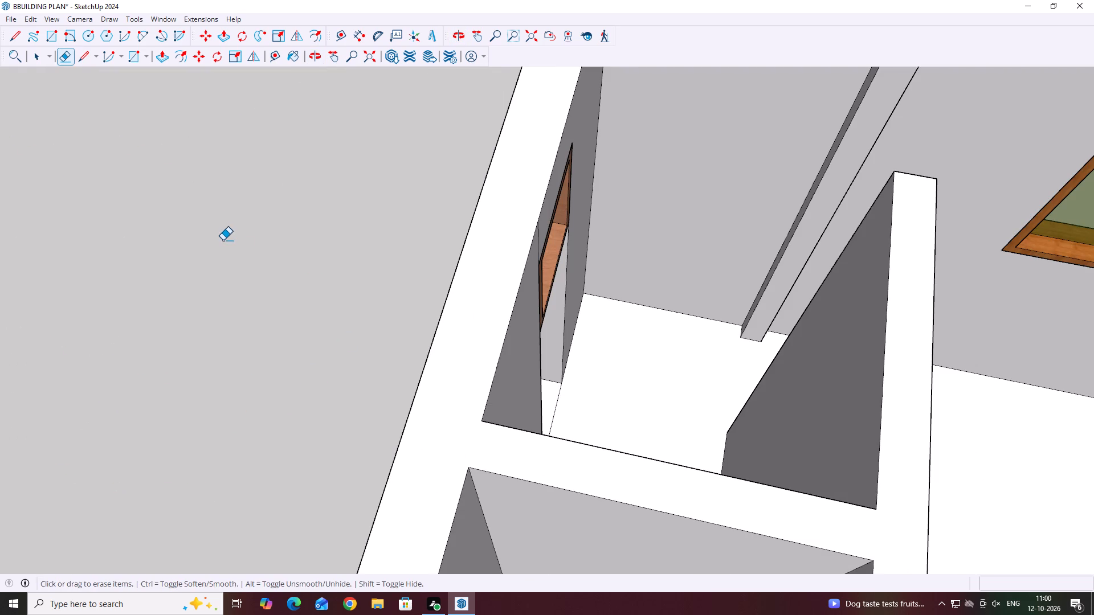
{"action": "middle_click_drag", "start_coordinate": [616, 326], "coordinate": [407, 259]}
{"action": "scroll", "coordinate": [560, 197], "scroll_direction": "up", "scroll_amount": 2}
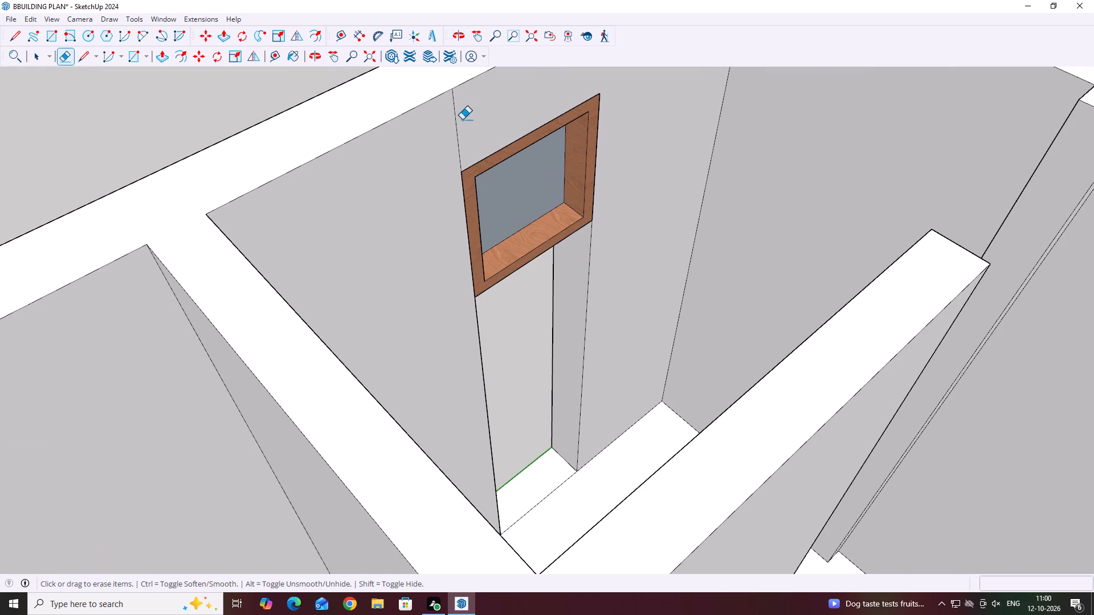
{"action": "left_click_drag", "start_coordinate": [488, 110], "coordinate": [420, 132]}
{"action": "scroll", "coordinate": [427, 214], "scroll_direction": "down", "scroll_amount": 8}
{"action": "middle_click_drag", "start_coordinate": [466, 233], "coordinate": [631, 355]}
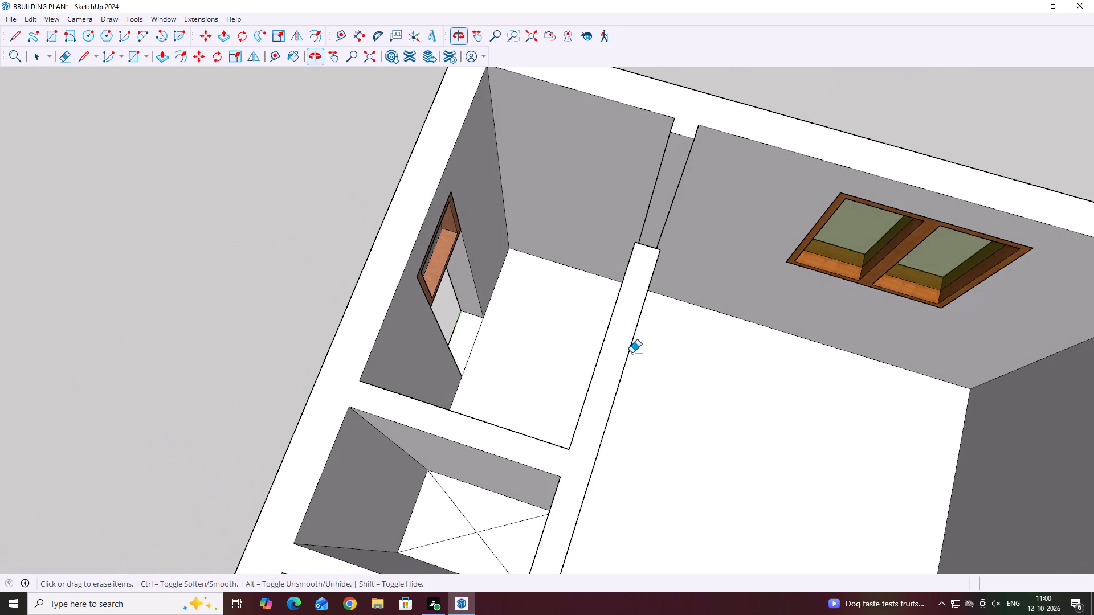
{"action": "key", "text": "space"}
Push/Pull the sill face at the base of the opening up 6' 11 7/8" to the underside of the copied window.
{"action": "scroll", "coordinate": [311, 266], "scroll_direction": "down", "scroll_amount": 5}
{"action": "middle_click_drag", "start_coordinate": [162, 315], "coordinate": [500, 409]}
{"action": "middle_click_drag", "start_coordinate": [303, 436], "coordinate": [529, 371]}
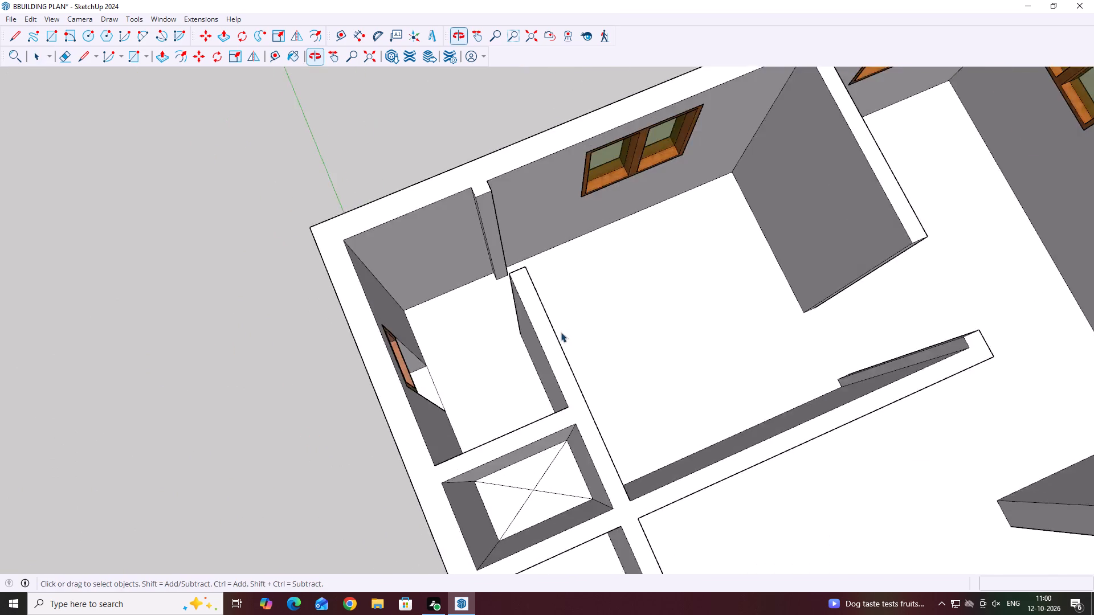
{"action": "scroll", "coordinate": [561, 331], "scroll_direction": "down", "scroll_amount": 10}
{"action": "middle_click_drag", "start_coordinate": [363, 432], "coordinate": [654, 436]}
{"action": "scroll", "coordinate": [579, 463], "scroll_direction": "up", "scroll_amount": 3}
{"action": "middle_click_drag", "start_coordinate": [603, 436], "coordinate": [578, 404]}
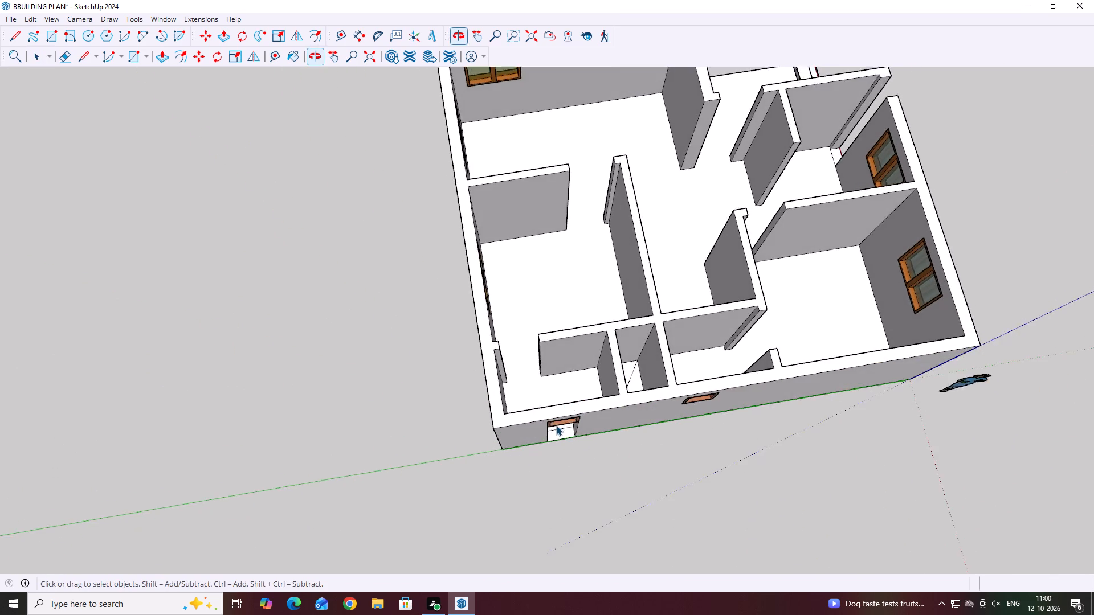
{"action": "scroll", "coordinate": [556, 425], "scroll_direction": "up", "scroll_amount": 7}
{"action": "middle_click_drag", "start_coordinate": [570, 480], "coordinate": [544, 447]}
{"action": "scroll", "coordinate": [541, 444], "scroll_direction": "up", "scroll_amount": 2}
{"action": "left_click", "coordinate": [546, 462]}
{"action": "middle_click_drag", "start_coordinate": [640, 464], "coordinate": [651, 432]}
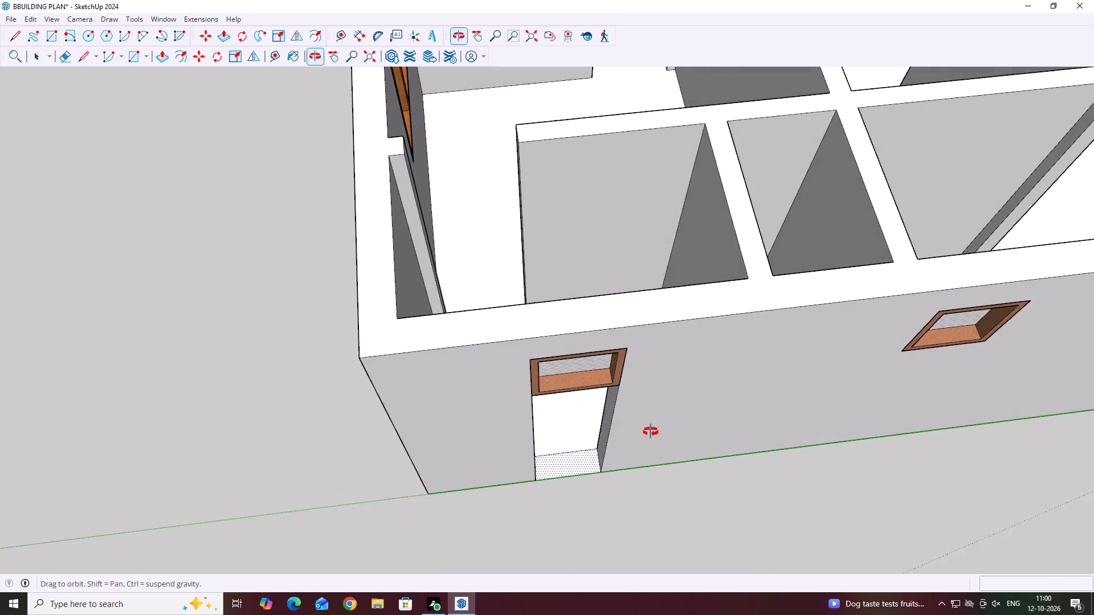
{"action": "middle_click_drag", "start_coordinate": [651, 432], "coordinate": [651, 425]}
{"action": "key", "text": "p"}
{"action": "scroll", "coordinate": [596, 440], "scroll_direction": "up", "scroll_amount": 6}
{"action": "left_click", "coordinate": [577, 479]}
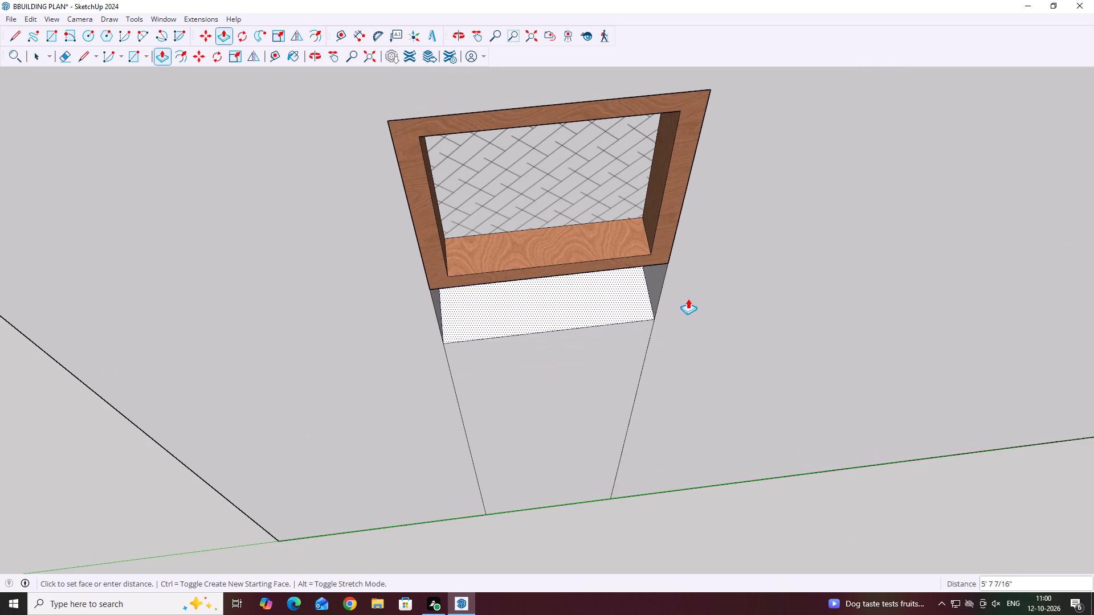
{"action": "left_click", "coordinate": [666, 260]}
{"action": "key", "text": "space"}
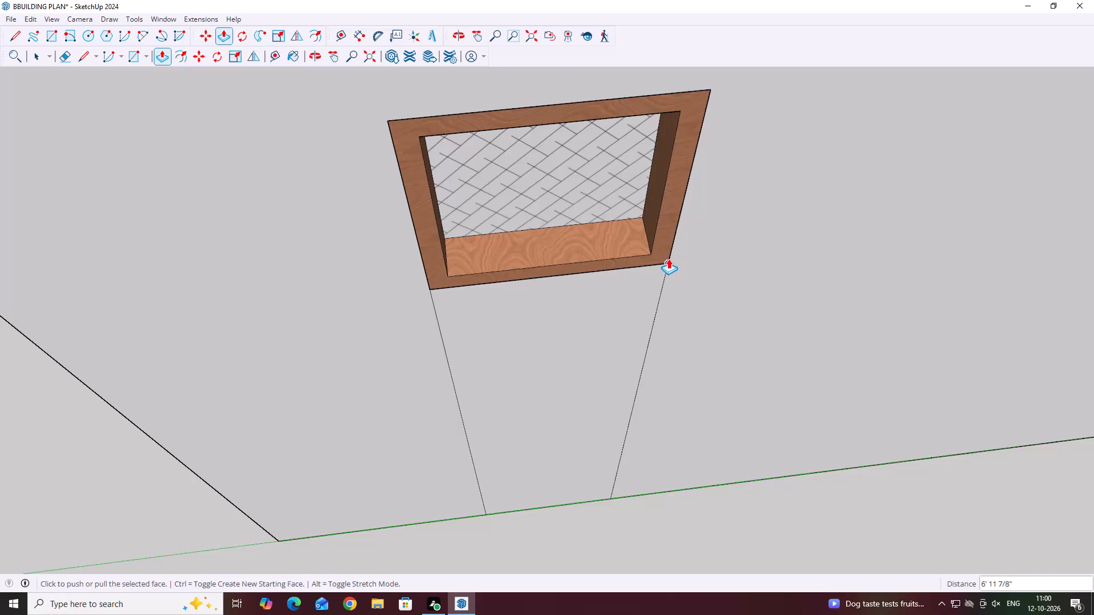
Erase the two vertical seam lines below the copied window on the outer wall face.
{"action": "scroll", "coordinate": [521, 330], "scroll_direction": "down", "scroll_amount": 9}
{"action": "middle_click", "coordinate": [522, 331]}
{"action": "key", "text": "e"}
{"action": "scroll", "coordinate": [527, 363], "scroll_direction": "up", "scroll_amount": 4}
{"action": "left_click_drag", "start_coordinate": [659, 342], "coordinate": [530, 366]}
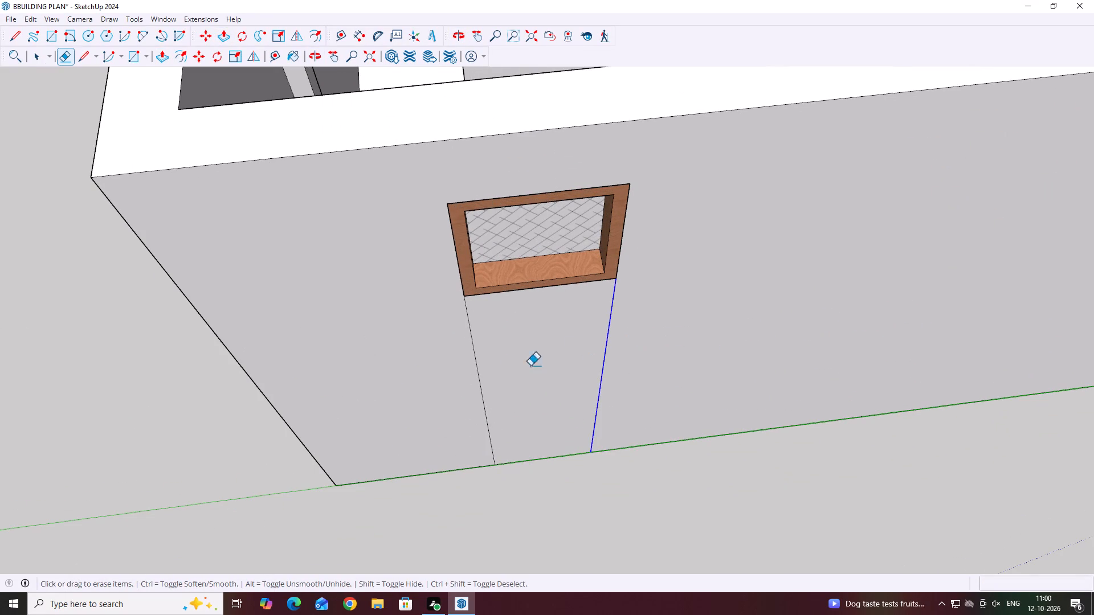
{"action": "left_click_drag", "start_coordinate": [530, 366], "coordinate": [424, 389]}
Erase the two vertical seam lines below the copied window on the room side of the wall.
{"action": "scroll", "coordinate": [446, 411], "scroll_direction": "down", "scroll_amount": 11}
{"action": "middle_click", "coordinate": [446, 411]}
{"action": "middle_click_drag", "start_coordinate": [501, 344], "coordinate": [75, 374]}
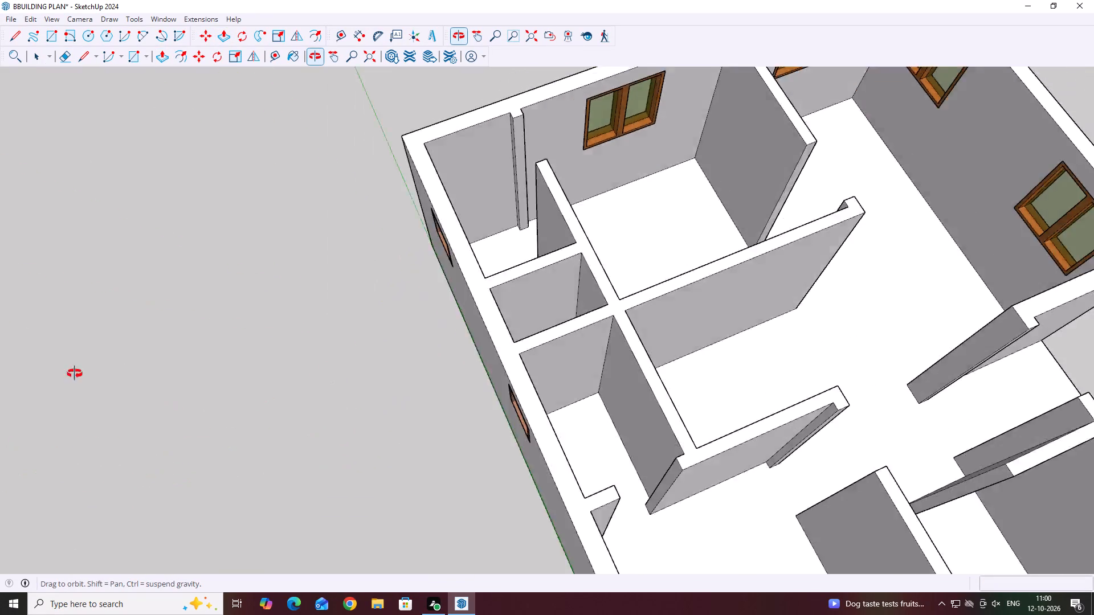
{"action": "middle_click_drag", "start_coordinate": [75, 374], "coordinate": [0, 321]}
{"action": "middle_click_drag", "start_coordinate": [601, 281], "coordinate": [290, 252]}
{"action": "middle_click_drag", "start_coordinate": [783, 248], "coordinate": [586, 249]}
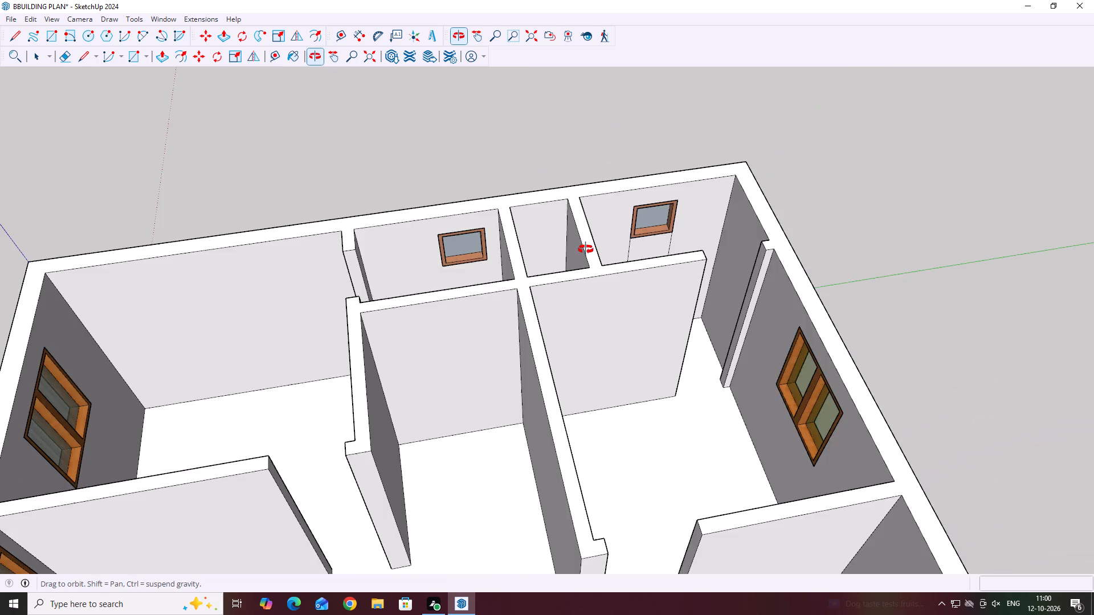
{"action": "middle_click_drag", "start_coordinate": [586, 249], "coordinate": [471, 248]}
{"action": "scroll", "coordinate": [700, 261], "scroll_direction": "up", "scroll_amount": 6}
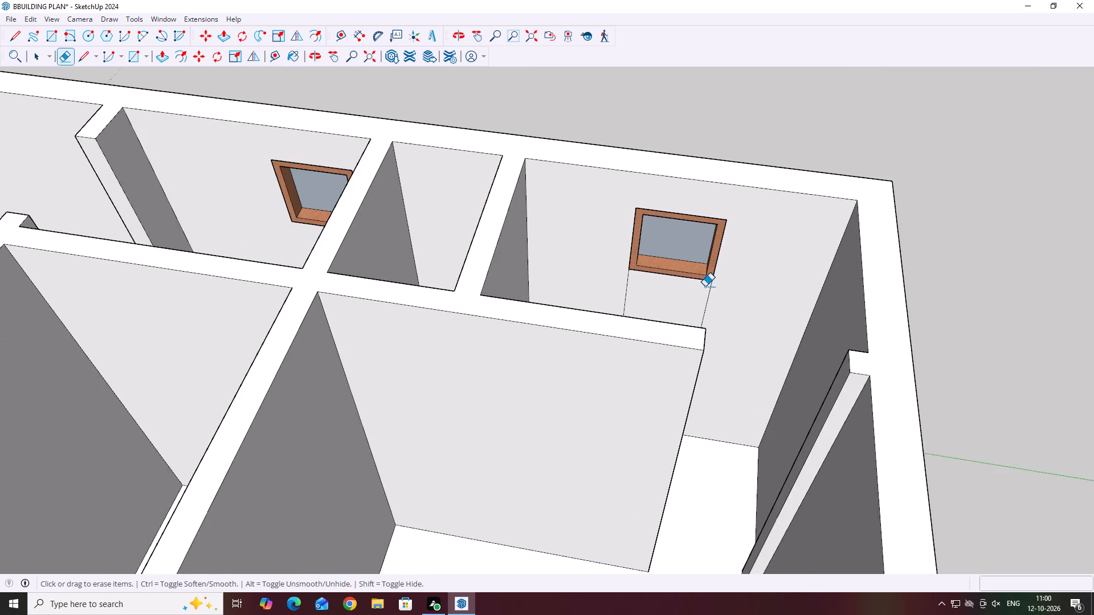
{"action": "scroll", "coordinate": [705, 286], "scroll_direction": "up", "scroll_amount": 2}
{"action": "middle_click_drag", "start_coordinate": [681, 300], "coordinate": [617, 332]}
{"action": "scroll", "coordinate": [663, 333], "scroll_direction": "up", "scroll_amount": 3}
{"action": "left_click_drag", "start_coordinate": [763, 331], "coordinate": [548, 290]}
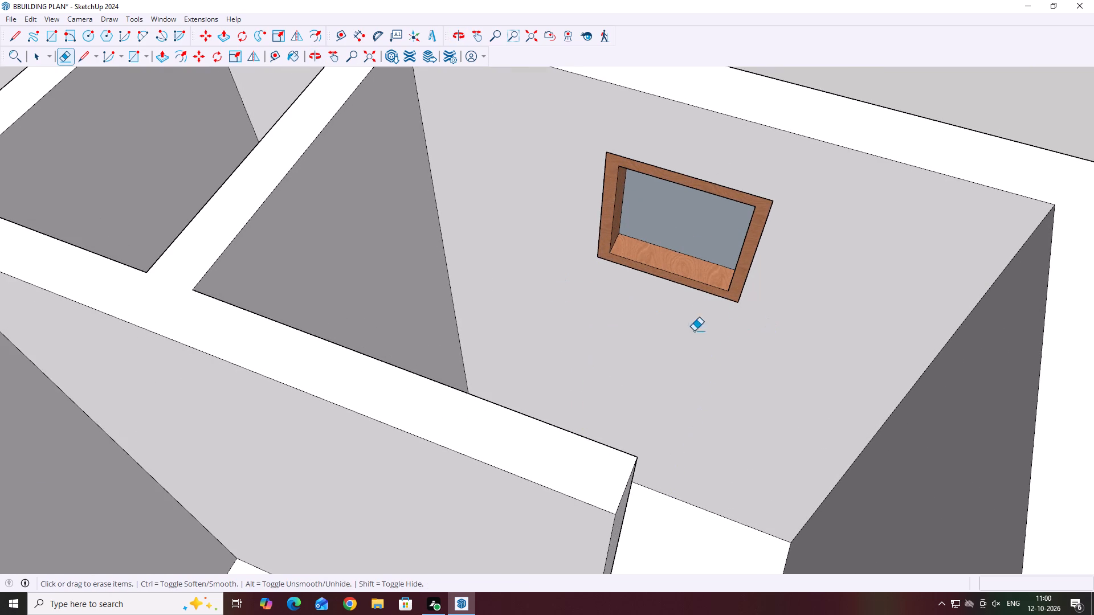
{"action": "key", "text": "space"}
Inspect the copied wood-veneer window and its surrounding wall from the room side.
{"action": "scroll", "coordinate": [702, 319], "scroll_direction": "down", "scroll_amount": 10}
{"action": "middle_click_drag", "start_coordinate": [677, 270], "coordinate": [717, 291]}
{"action": "scroll", "coordinate": [693, 261], "scroll_direction": "up", "scroll_amount": 3}
{"action": "left_click", "coordinate": [673, 257]}
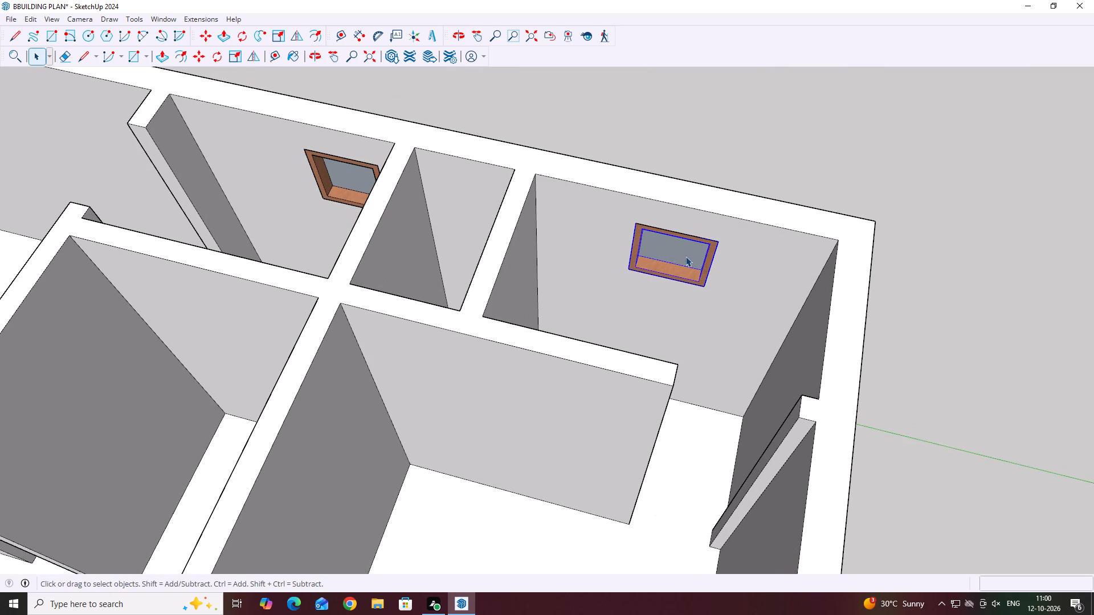
{"action": "middle_click_drag", "start_coordinate": [670, 255], "coordinate": [698, 231]}
{"action": "scroll", "coordinate": [675, 237], "scroll_direction": "up", "scroll_amount": 3}
{"action": "scroll", "coordinate": [689, 233], "scroll_direction": "down", "scroll_amount": 11}
{"action": "middle_click", "coordinate": [654, 252]}
{"action": "left_click", "coordinate": [908, 252]}
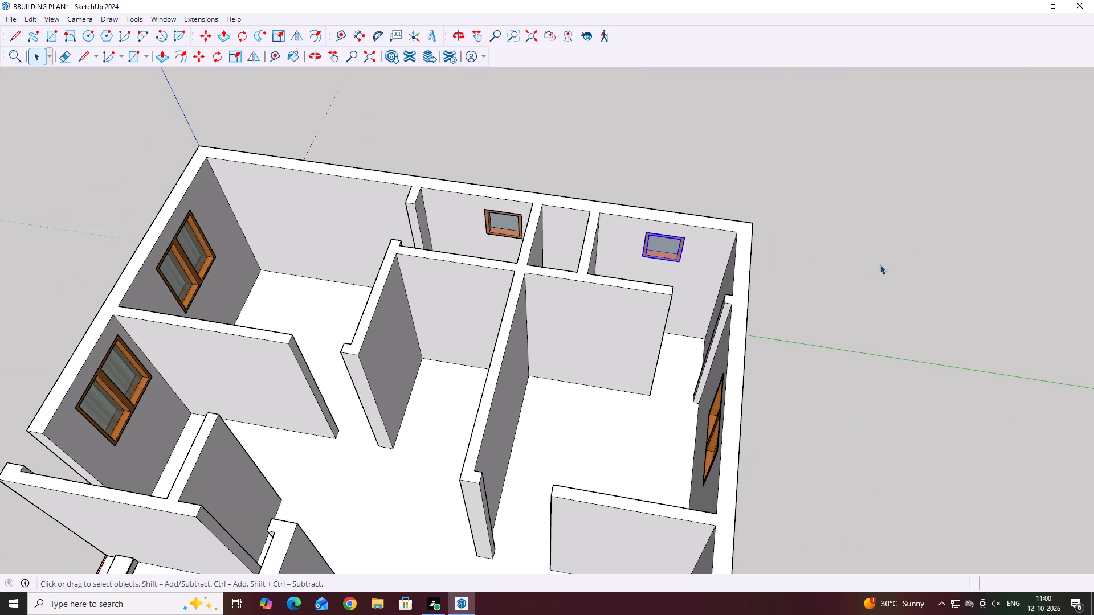
Examine the whole building model from above and from several sides, checking the rooms, windows and door openings.
{"action": "middle_click_drag", "start_coordinate": [568, 249], "coordinate": [648, 231]}
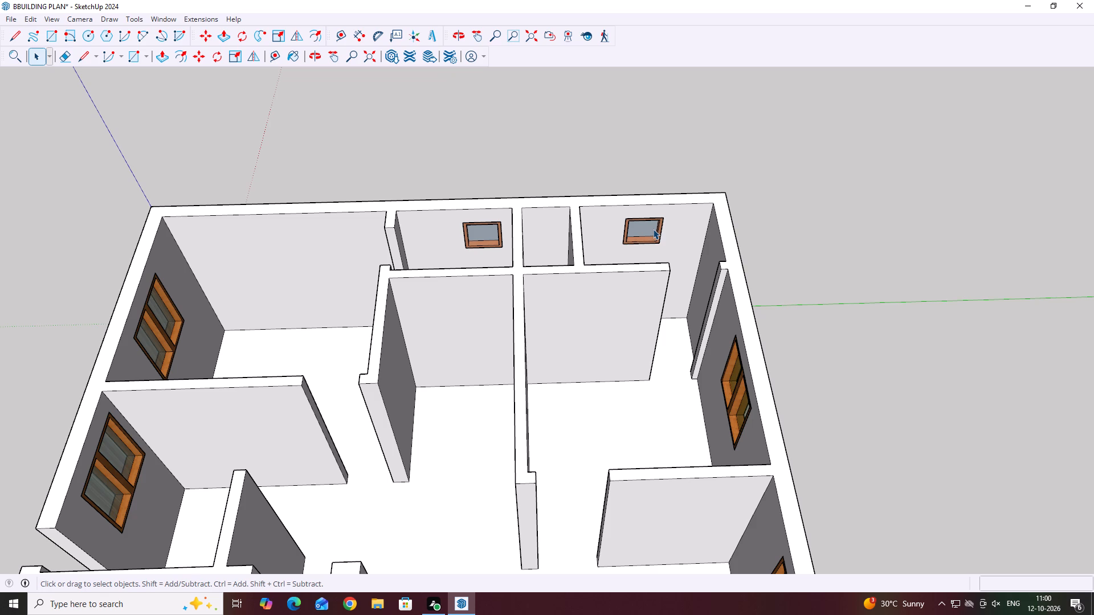
{"action": "scroll", "coordinate": [518, 280], "scroll_direction": "down", "scroll_amount": 1}
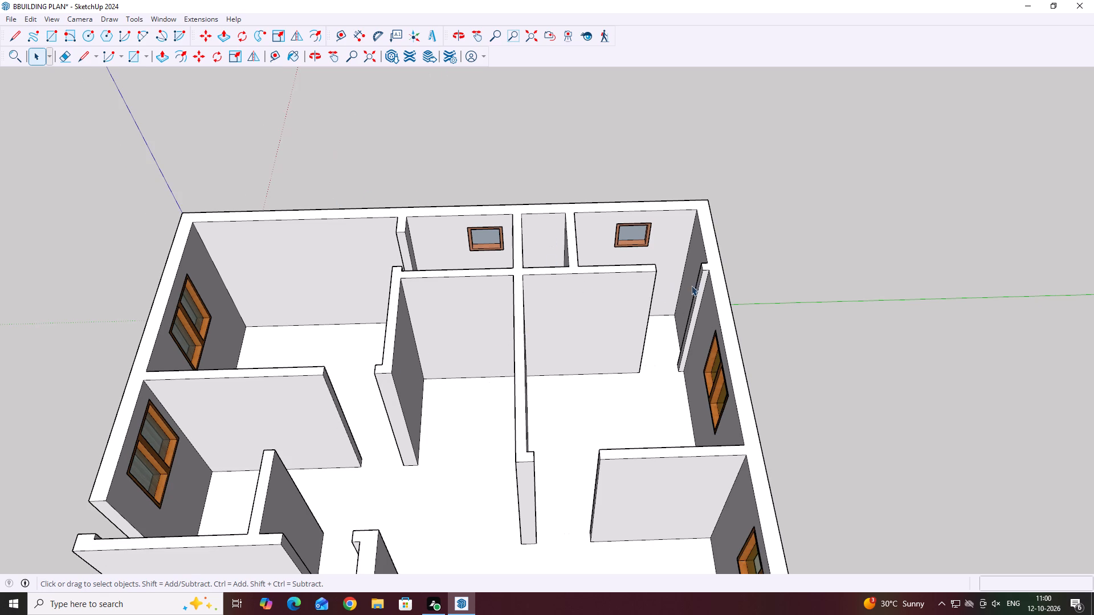
{"action": "scroll", "coordinate": [651, 296], "scroll_direction": "down", "scroll_amount": 5}
{"action": "middle_click_drag", "start_coordinate": [553, 330], "coordinate": [582, 347]}
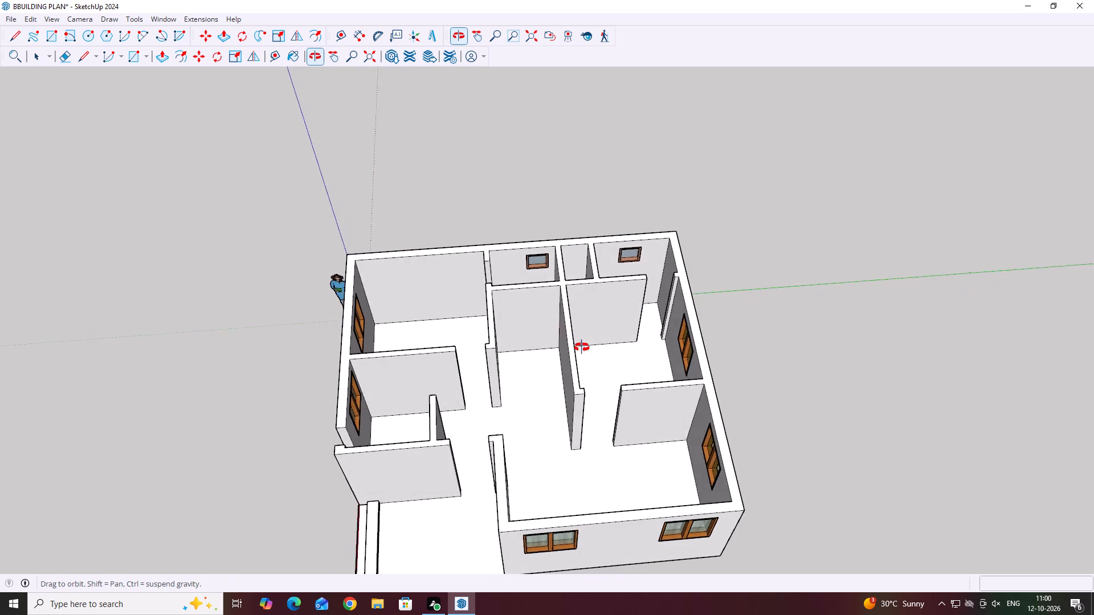
{"action": "middle_click_drag", "start_coordinate": [582, 347], "coordinate": [623, 378]}
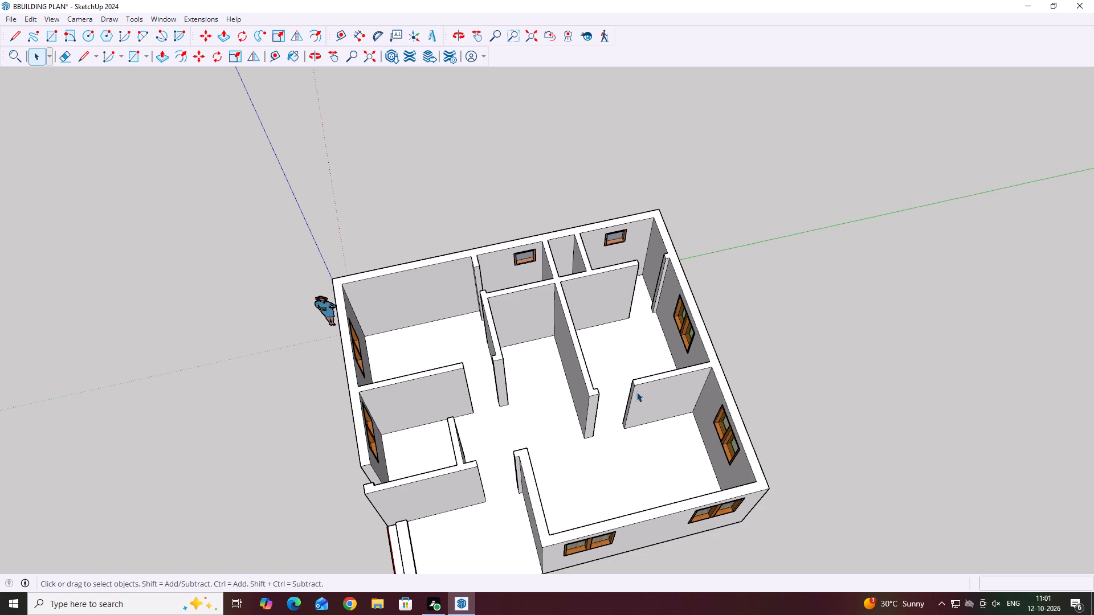
{"action": "scroll", "coordinate": [563, 347], "scroll_direction": "down", "scroll_amount": 5}
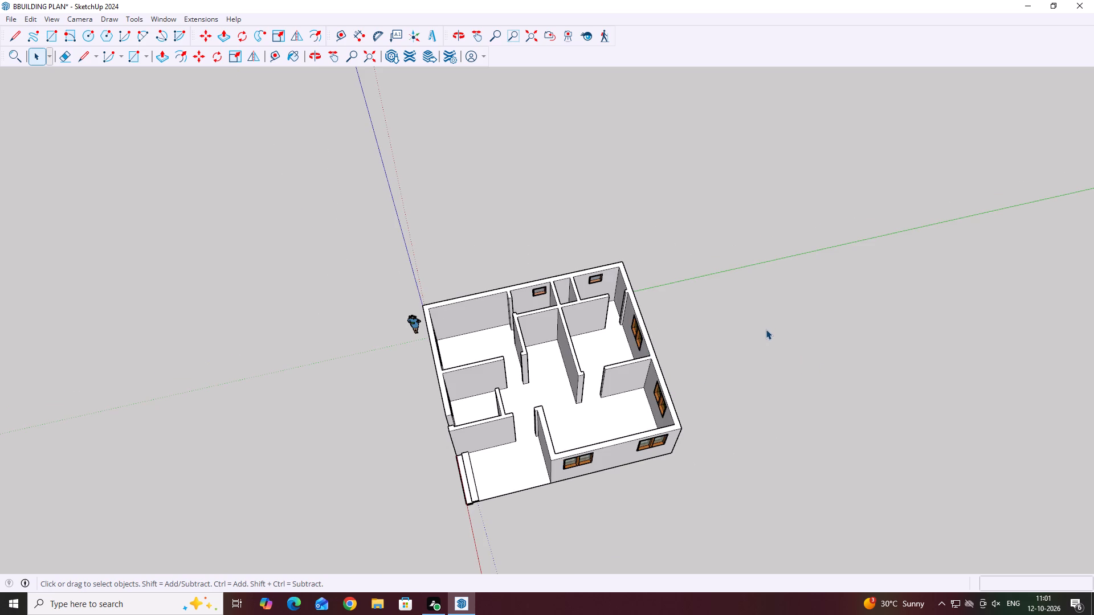
{"action": "middle_click_drag", "start_coordinate": [586, 407], "coordinate": [573, 409]}
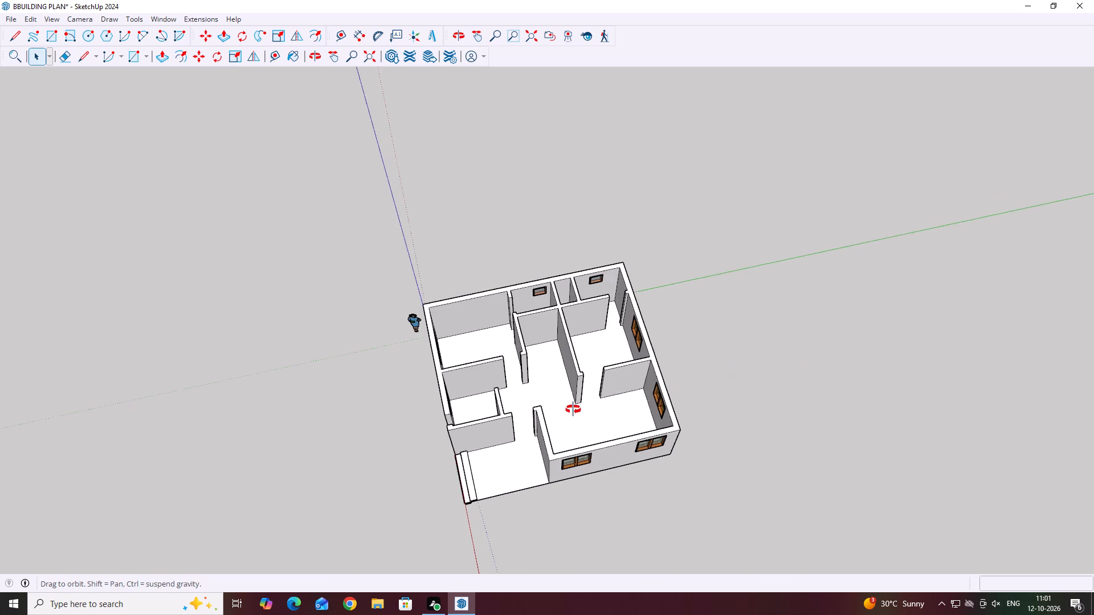
{"action": "middle_click_drag", "start_coordinate": [573, 409], "coordinate": [564, 450]}
{"action": "scroll", "coordinate": [565, 451], "scroll_direction": "down", "scroll_amount": 1}
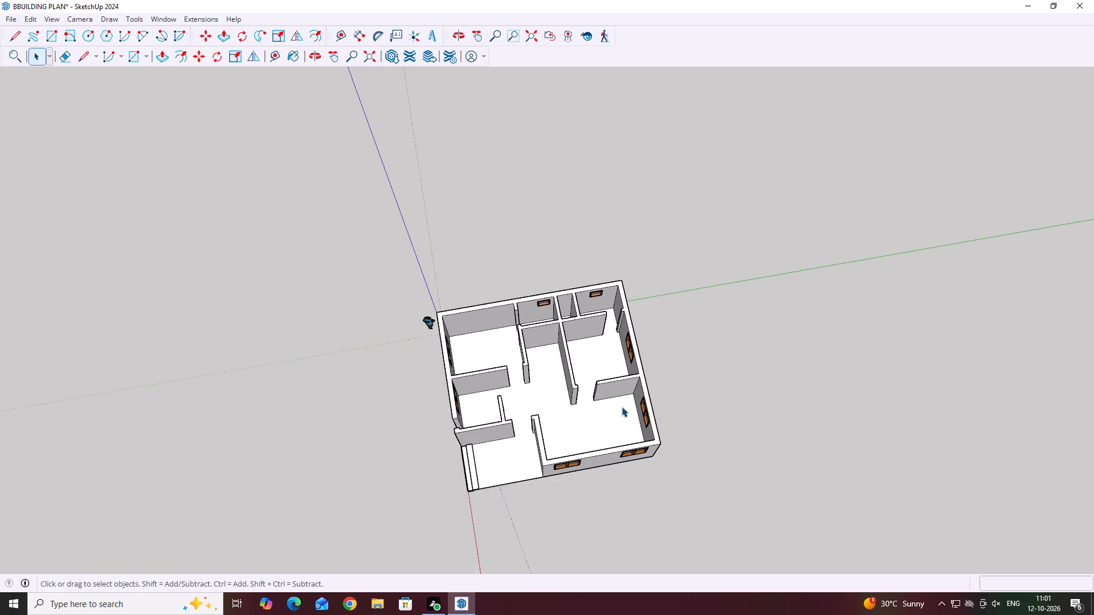
{"action": "middle_click_drag", "start_coordinate": [573, 474], "coordinate": [626, 360]}
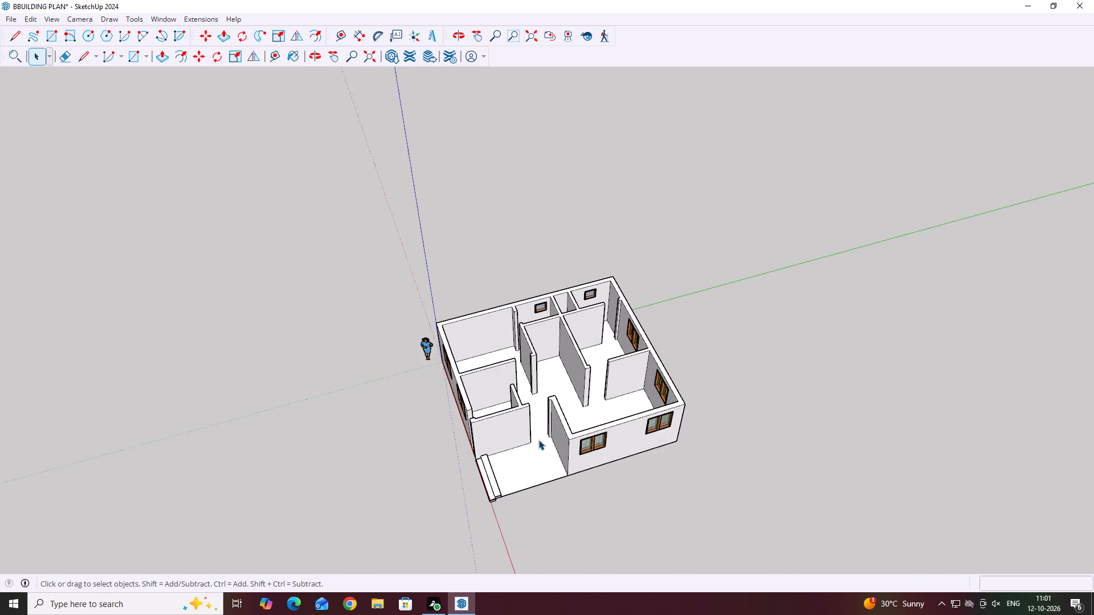
{"action": "middle_click_drag", "start_coordinate": [538, 440], "coordinate": [523, 473]}
{"action": "middle_click_drag", "start_coordinate": [556, 397], "coordinate": [499, 441]}
{"action": "middle_click_drag", "start_coordinate": [527, 375], "coordinate": [520, 415]}
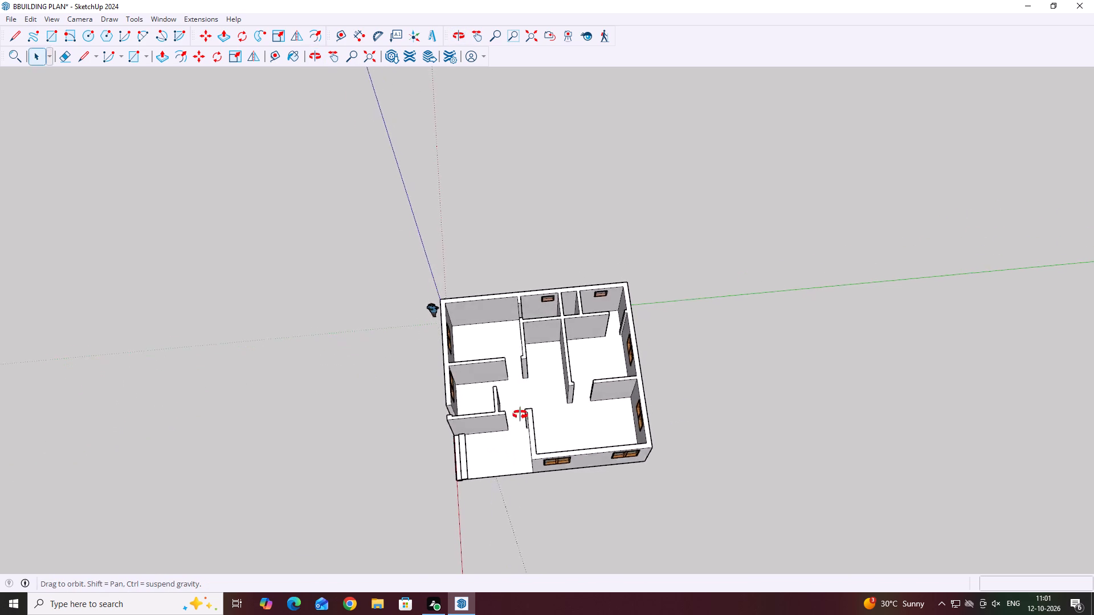
{"action": "middle_click_drag", "start_coordinate": [520, 415], "coordinate": [500, 464]}
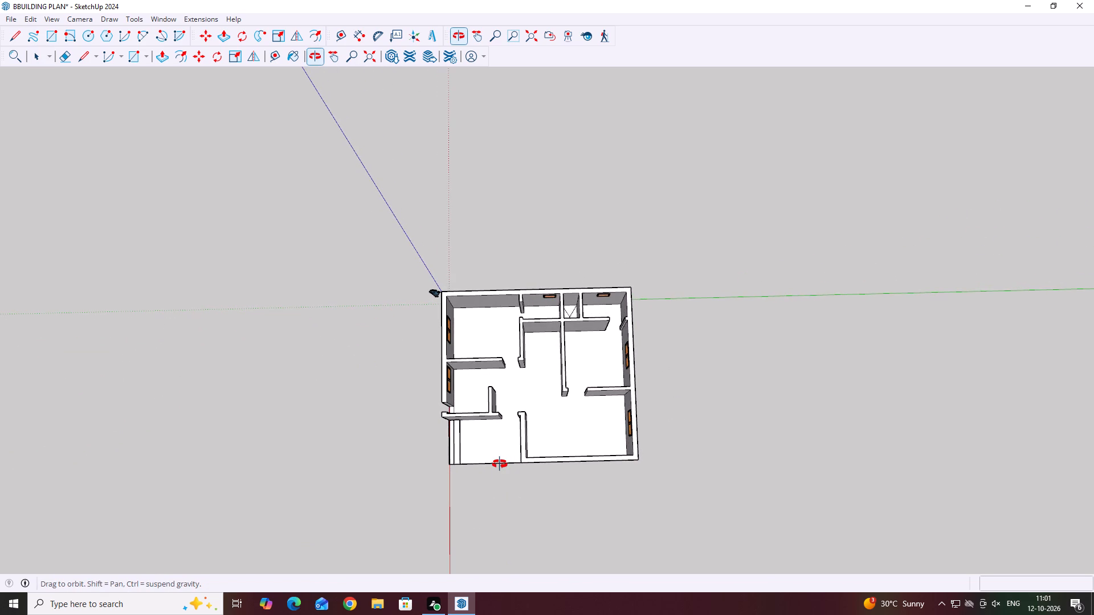
{"action": "middle_click_drag", "start_coordinate": [500, 464], "coordinate": [499, 463]}
{"action": "middle_click_drag", "start_coordinate": [521, 413], "coordinate": [547, 382]}
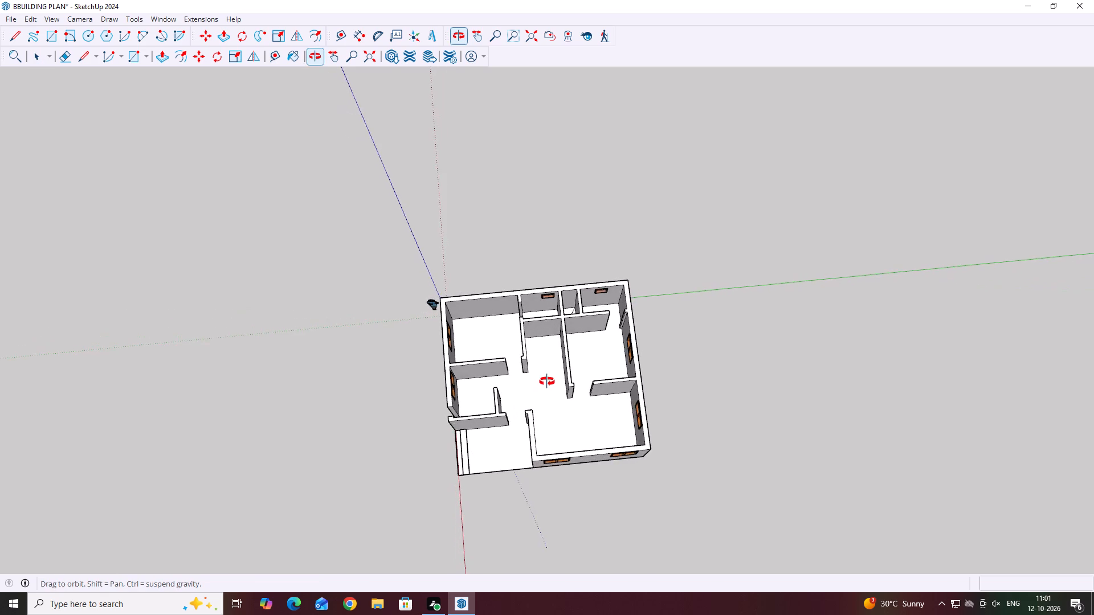
{"action": "middle_click_drag", "start_coordinate": [547, 382], "coordinate": [486, 432]}
{"action": "middle_click_drag", "start_coordinate": [485, 433], "coordinate": [564, 366]}
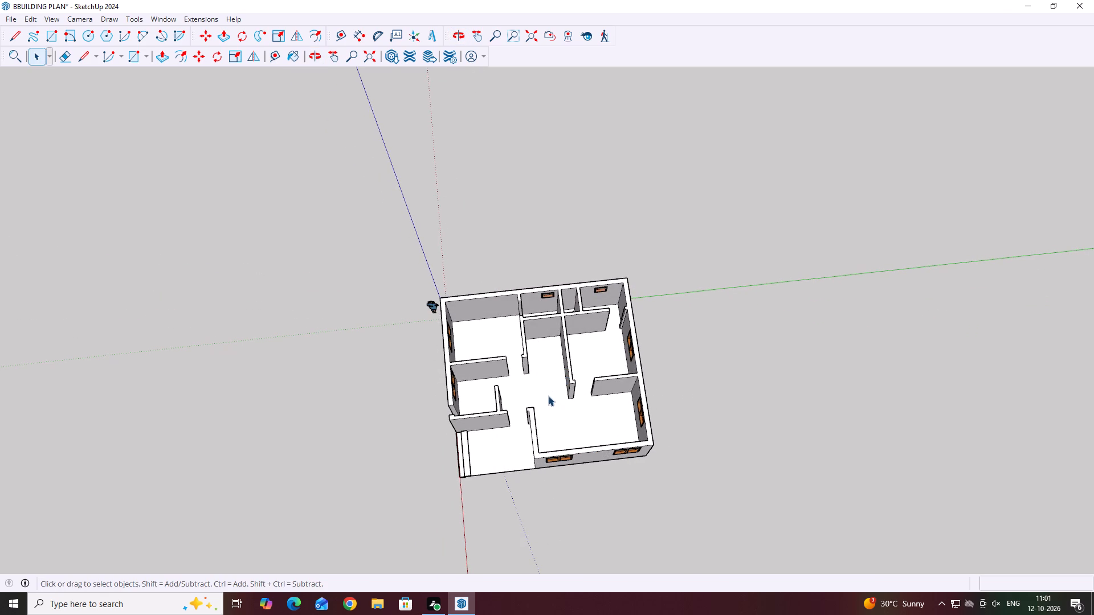
{"action": "scroll", "coordinate": [501, 443], "scroll_direction": "up", "scroll_amount": 2}
{"action": "middle_click_drag", "start_coordinate": [500, 445], "coordinate": [511, 423]}
{"action": "scroll", "coordinate": [511, 423], "scroll_direction": "up", "scroll_amount": 8}
{"action": "middle_click_drag", "start_coordinate": [521, 420], "coordinate": [511, 410]}
{"action": "middle_click_drag", "start_coordinate": [517, 412], "coordinate": [526, 312]}
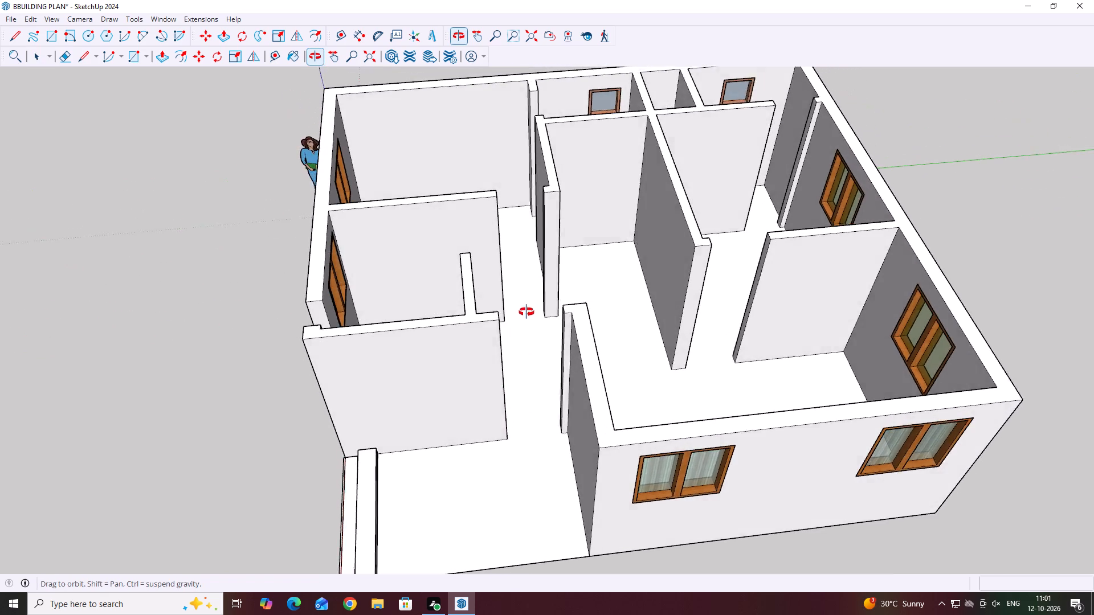
{"action": "middle_click_drag", "start_coordinate": [526, 312], "coordinate": [529, 308]}
{"action": "scroll", "coordinate": [544, 379], "scroll_direction": "down", "scroll_amount": 4}
{"action": "scroll", "coordinate": [491, 324], "scroll_direction": "down", "scroll_amount": 8}
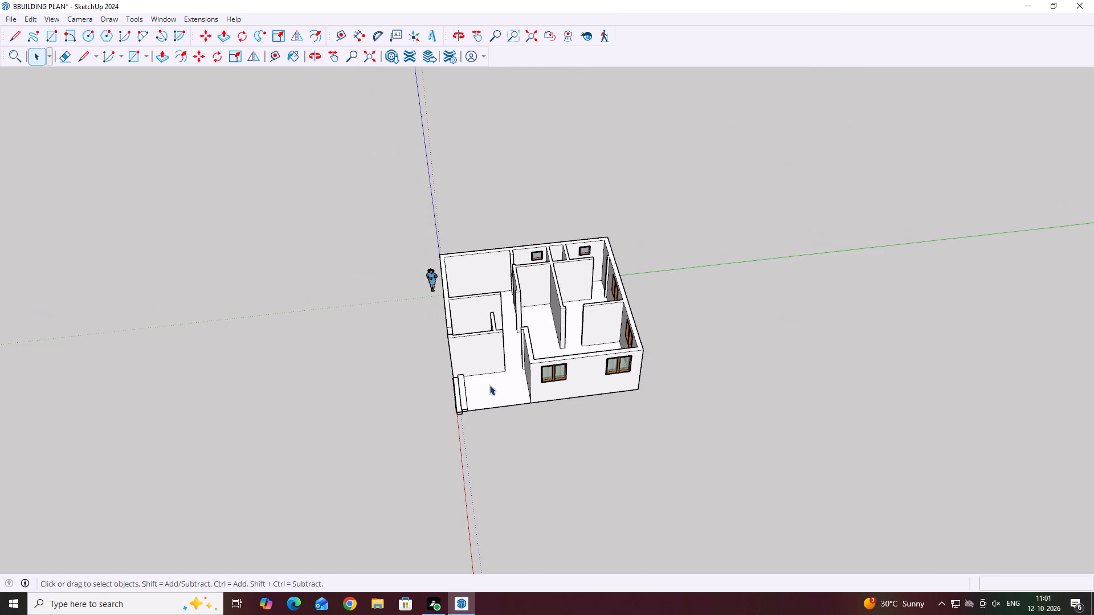
{"action": "middle_click_drag", "start_coordinate": [478, 396], "coordinate": [516, 401]}
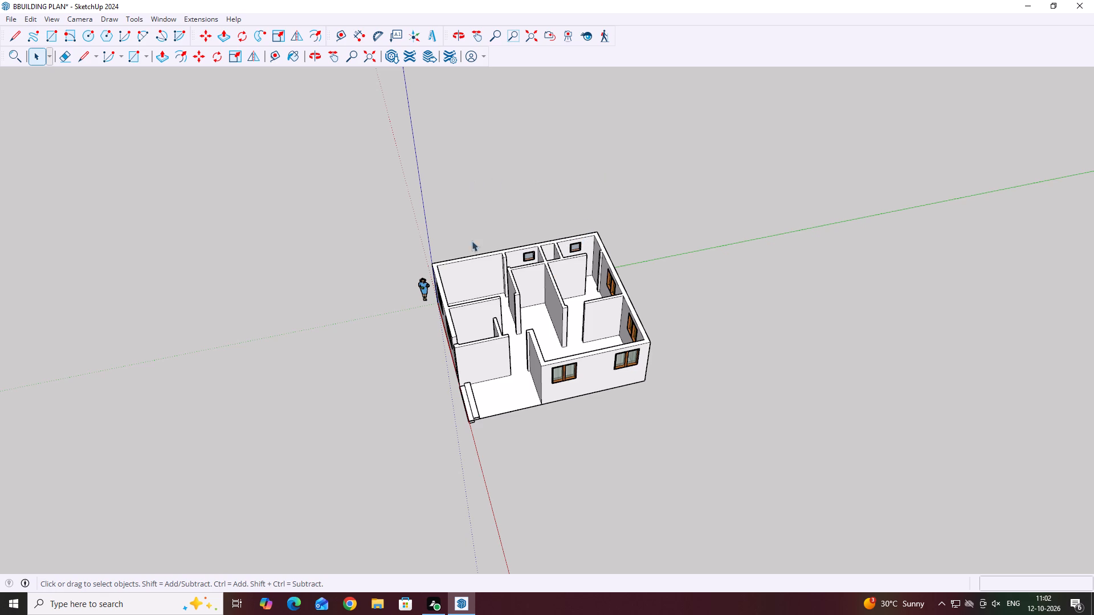
{"action": "middle_click_drag", "start_coordinate": [524, 414], "coordinate": [451, 369]}
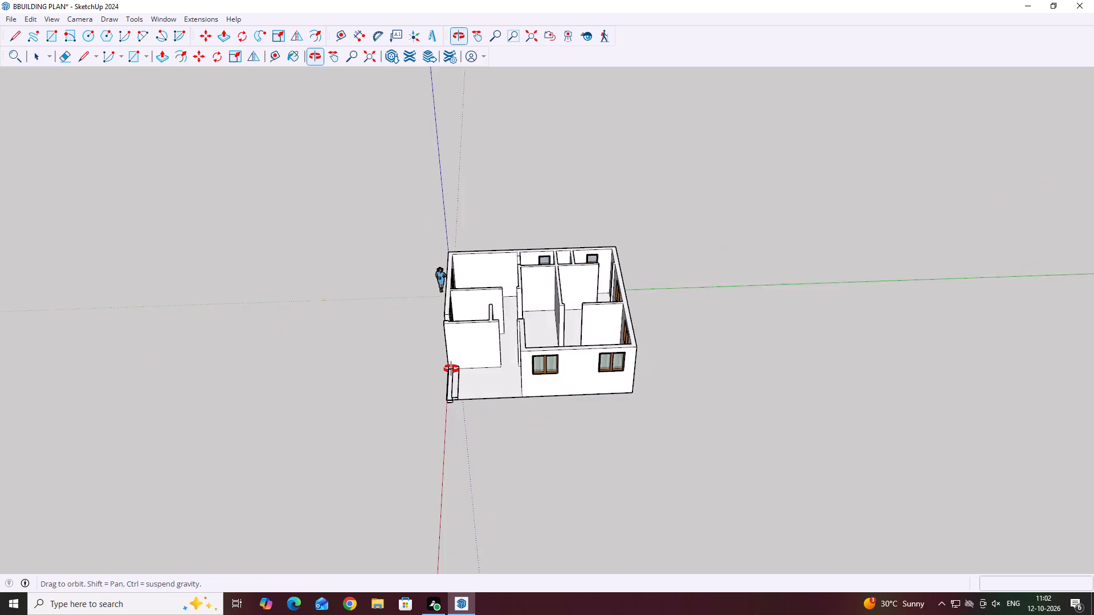
{"action": "middle_click_drag", "start_coordinate": [451, 369], "coordinate": [417, 367]}
{"action": "scroll", "coordinate": [392, 368], "scroll_direction": "down", "scroll_amount": 4}
{"action": "middle_click_drag", "start_coordinate": [448, 358], "coordinate": [621, 376]}
{"action": "scroll", "coordinate": [533, 399], "scroll_direction": "up", "scroll_amount": 3}
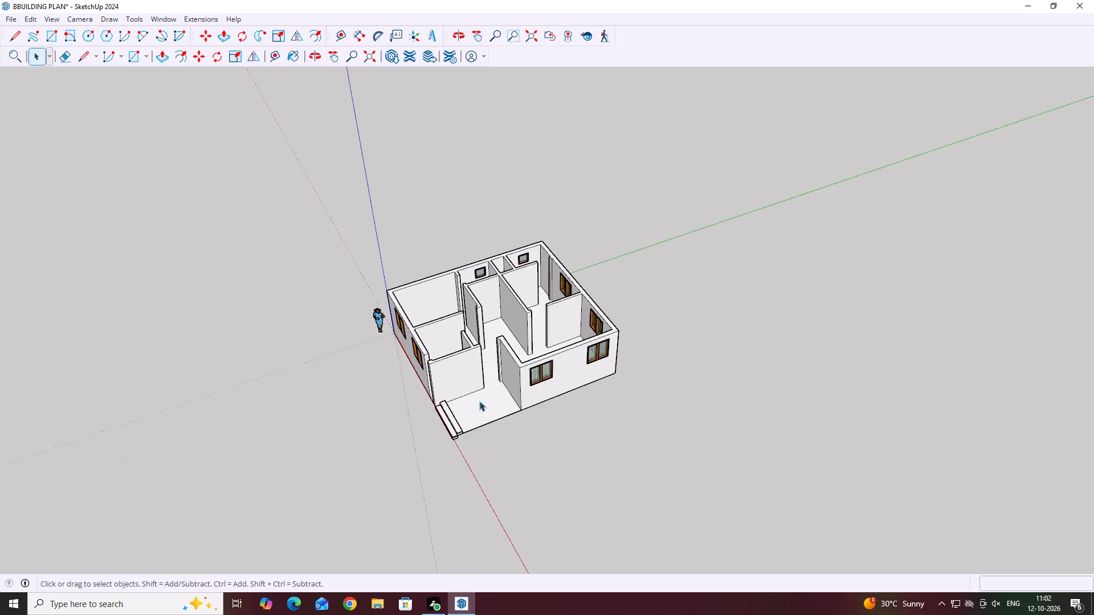
{"action": "middle_click_drag", "start_coordinate": [449, 408], "coordinate": [541, 399]}
{"action": "scroll", "coordinate": [479, 414], "scroll_direction": "up", "scroll_amount": 3}
{"action": "middle_click_drag", "start_coordinate": [438, 393], "coordinate": [481, 402]}
{"action": "middle_click_drag", "start_coordinate": [455, 429], "coordinate": [507, 440]}
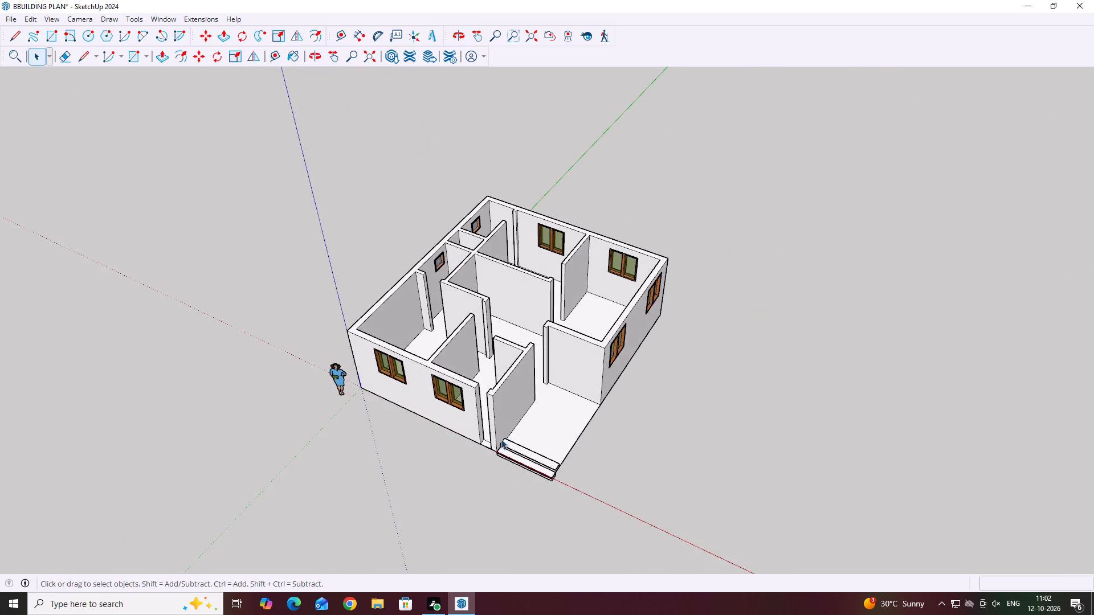
{"action": "scroll", "coordinate": [439, 403], "scroll_direction": "up", "scroll_amount": 3}
{"action": "middle_click_drag", "start_coordinate": [501, 407], "coordinate": [623, 391]}
{"action": "scroll", "coordinate": [536, 403], "scroll_direction": "down", "scroll_amount": 1}
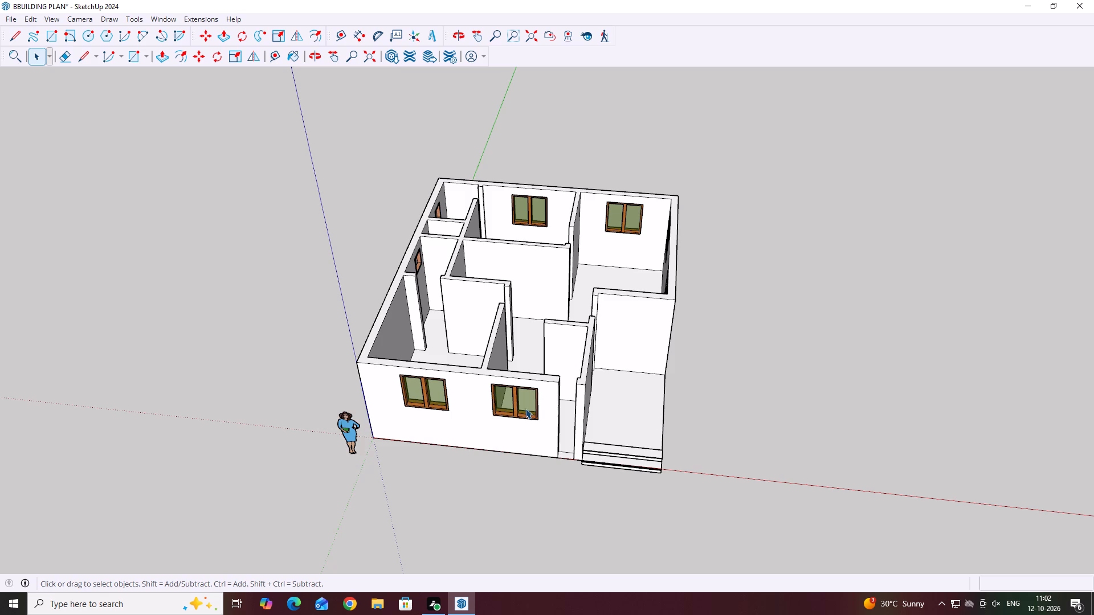
Draw a 2' 6" by 6" rectangle on the floor across the doorway leading to the small room with the wood-veneer window.
{"action": "middle_click_drag", "start_coordinate": [426, 326], "coordinate": [487, 327]}
{"action": "scroll", "coordinate": [394, 290], "scroll_direction": "up", "scroll_amount": 4}
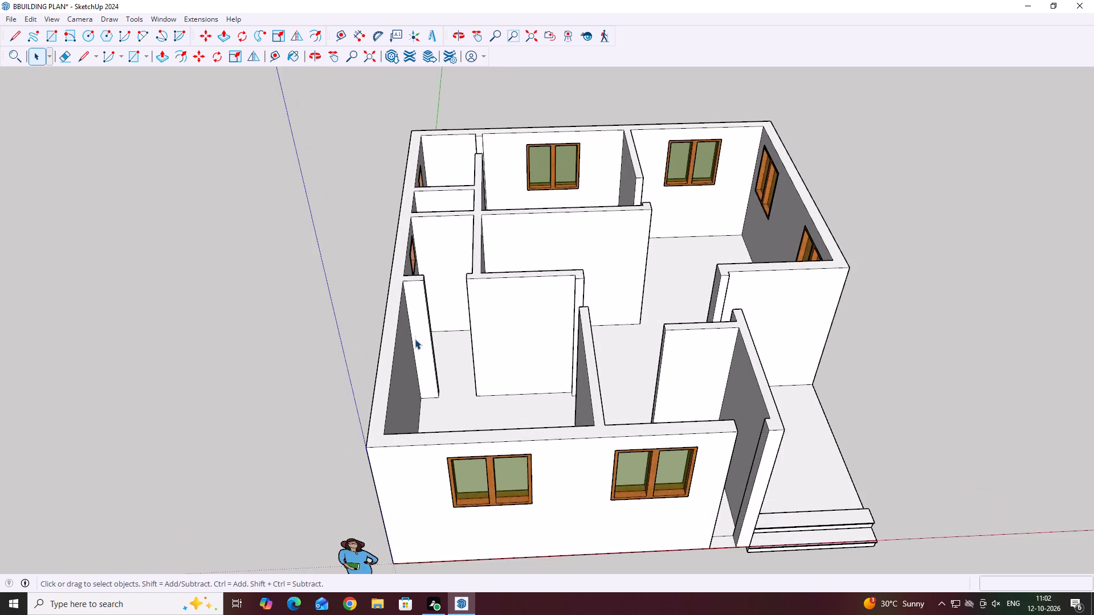
{"action": "scroll", "coordinate": [415, 339], "scroll_direction": "up", "scroll_amount": 2}
{"action": "middle_click_drag", "start_coordinate": [445, 410], "coordinate": [448, 401]}
{"action": "scroll", "coordinate": [450, 393], "scroll_direction": "up", "scroll_amount": 2}
{"action": "middle_click_drag", "start_coordinate": [463, 378], "coordinate": [390, 420]}
{"action": "scroll", "coordinate": [501, 361], "scroll_direction": "up", "scroll_amount": 4}
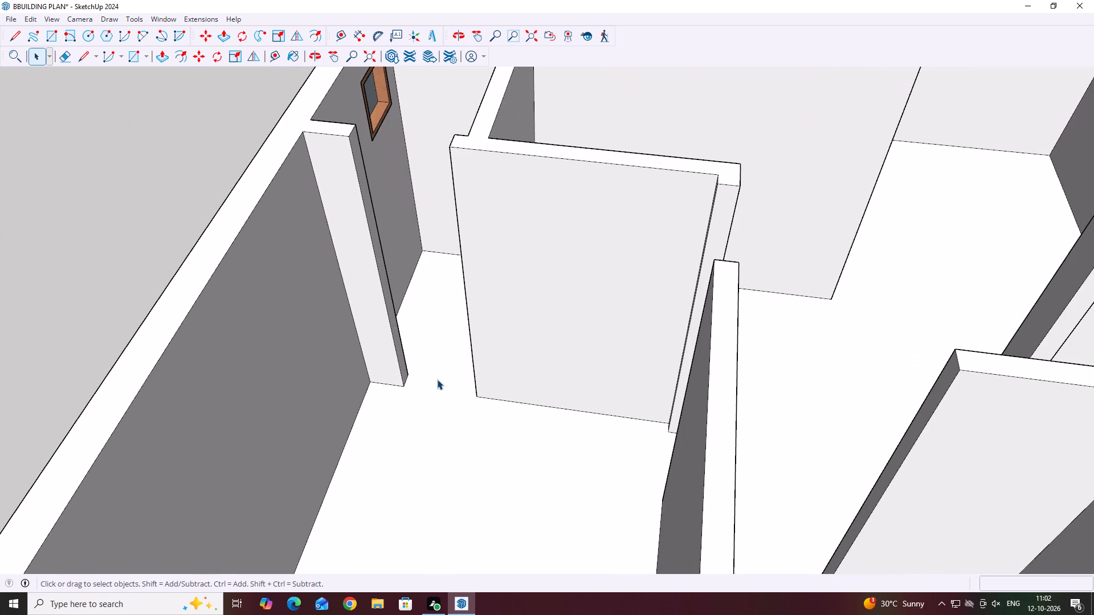
{"action": "middle_click_drag", "start_coordinate": [420, 380], "coordinate": [402, 392]}
{"action": "key", "text": "r"}
{"action": "scroll", "coordinate": [415, 385], "scroll_direction": "up", "scroll_amount": 11}
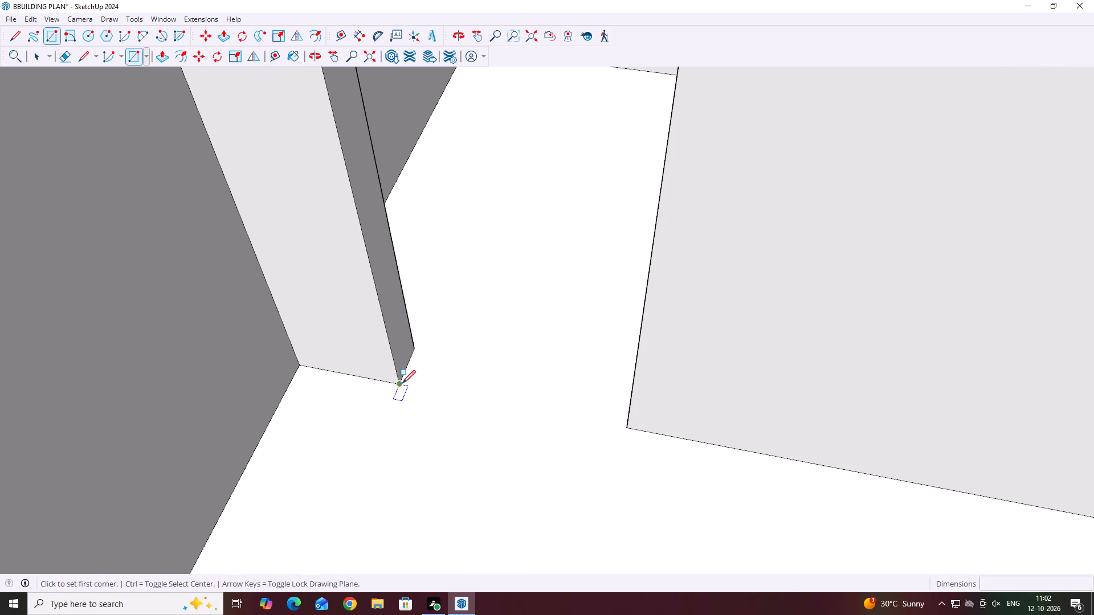
{"action": "left_click", "coordinate": [402, 383]}
{"action": "left_click", "coordinate": [417, 348]}
{"action": "middle_click_drag", "start_coordinate": [570, 352], "coordinate": [572, 352]}
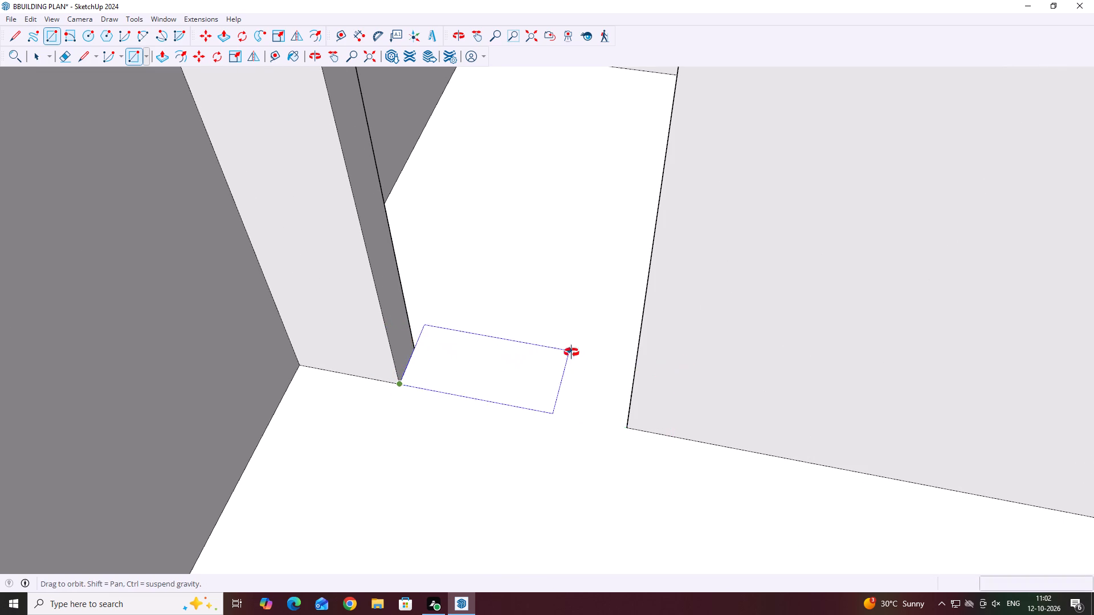
{"action": "middle_click_drag", "start_coordinate": [572, 352], "coordinate": [677, 442]}
{"action": "scroll", "coordinate": [663, 381], "scroll_direction": "up", "scroll_amount": 6}
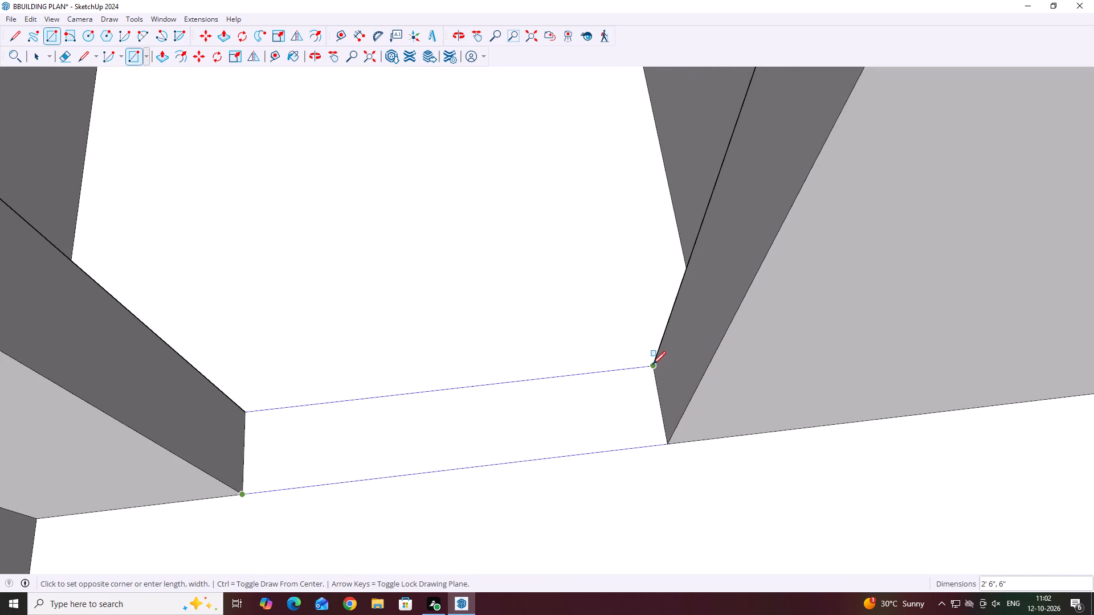
{"action": "scroll", "coordinate": [652, 364], "scroll_direction": "up", "scroll_amount": 9}
{"action": "scroll", "coordinate": [655, 367], "scroll_direction": "up", "scroll_amount": 14}
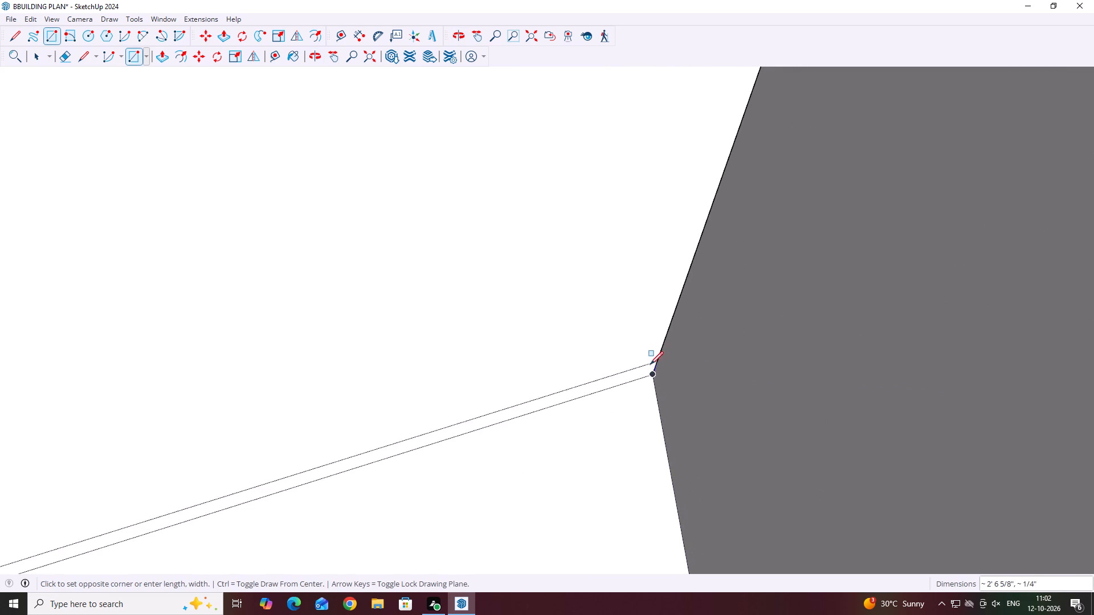
{"action": "scroll", "coordinate": [650, 364], "scroll_direction": "up", "scroll_amount": 4}
{"action": "left_click", "coordinate": [652, 378]}
{"action": "key", "text": "space"}
Make a group from the rectangle drawn across the doorway to the small room with the wood-veneer window.
{"action": "scroll", "coordinate": [542, 379], "scroll_direction": "down", "scroll_amount": 16}
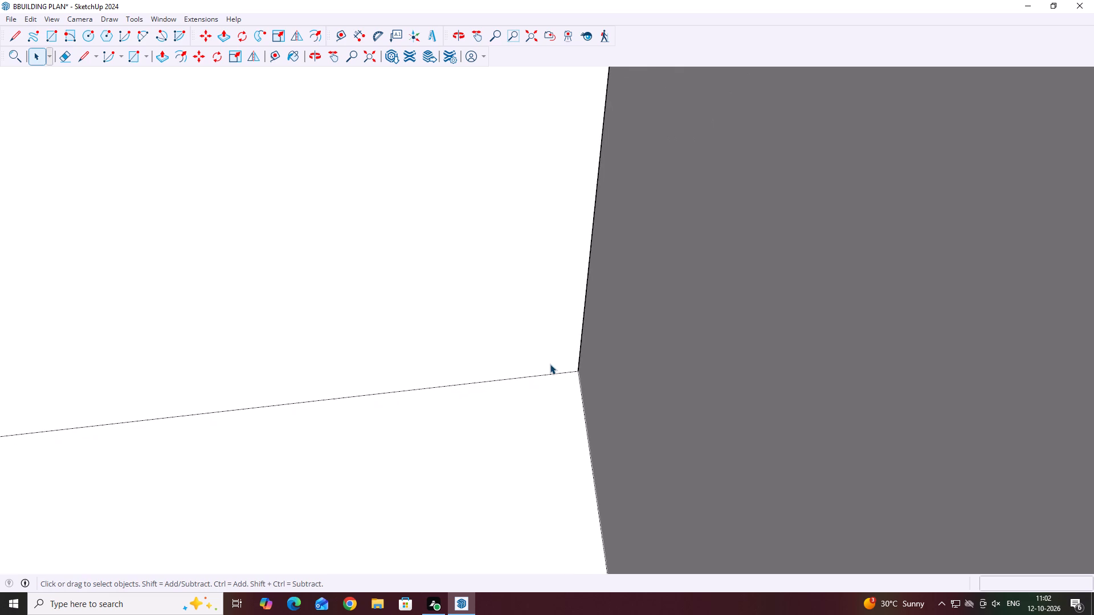
{"action": "scroll", "coordinate": [550, 364], "scroll_direction": "down", "scroll_amount": 4}
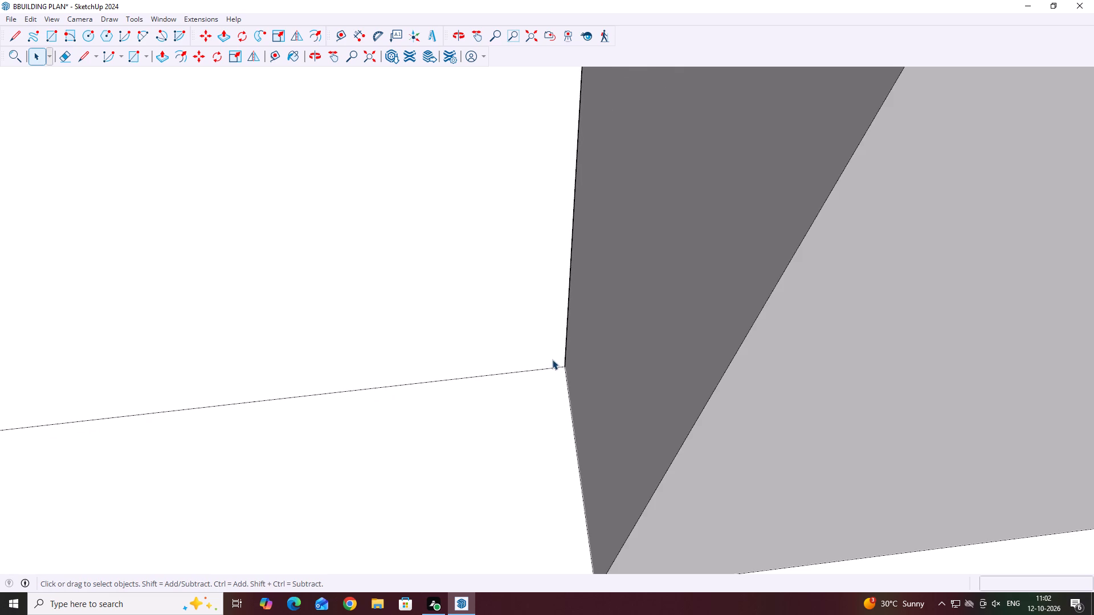
{"action": "scroll", "coordinate": [528, 391], "scroll_direction": "down", "scroll_amount": 15}
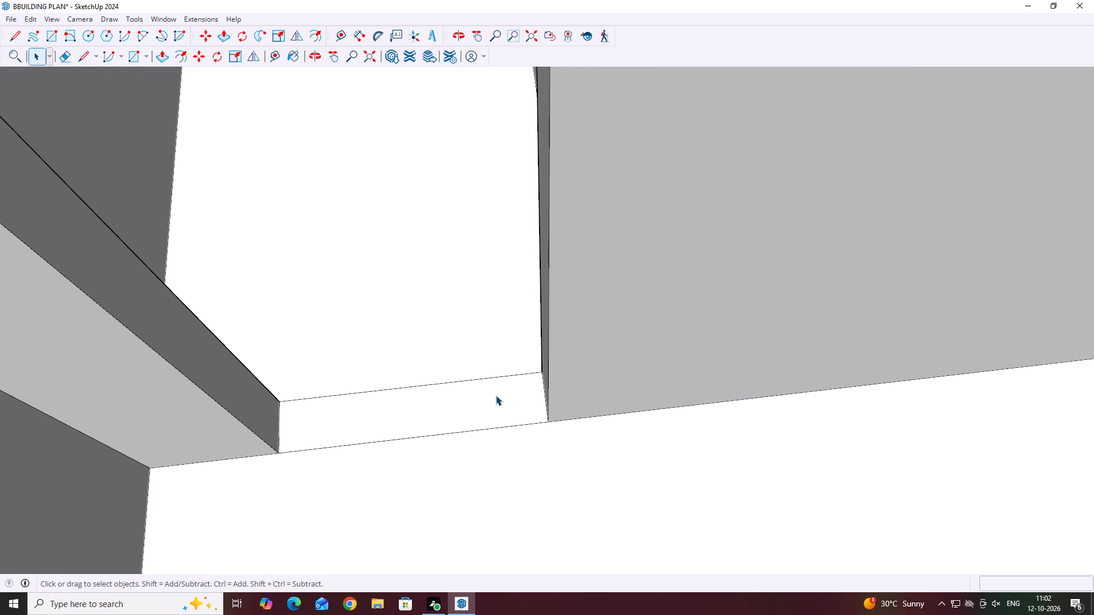
{"action": "double_click", "coordinate": [493, 402]}
{"action": "right_click", "coordinate": [491, 402]}
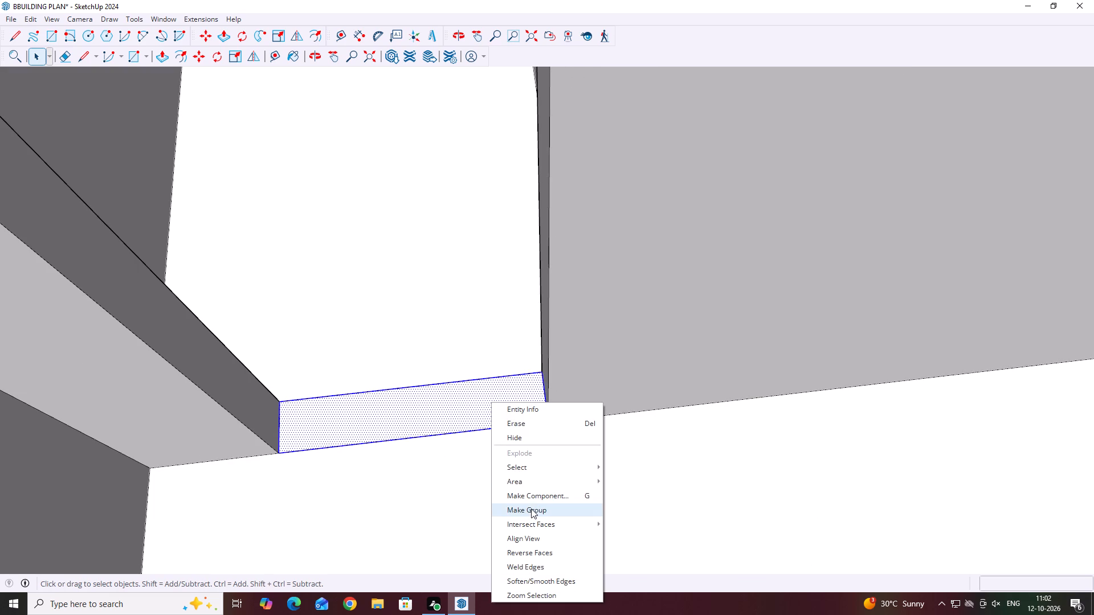
{"action": "left_click", "coordinate": [533, 509]}
Push/Pull the grouped doorway rectangle up 1" into a raised threshold.
{"action": "left_click", "coordinate": [449, 400]}
{"action": "middle_click_drag", "start_coordinate": [463, 403], "coordinate": [419, 379]}
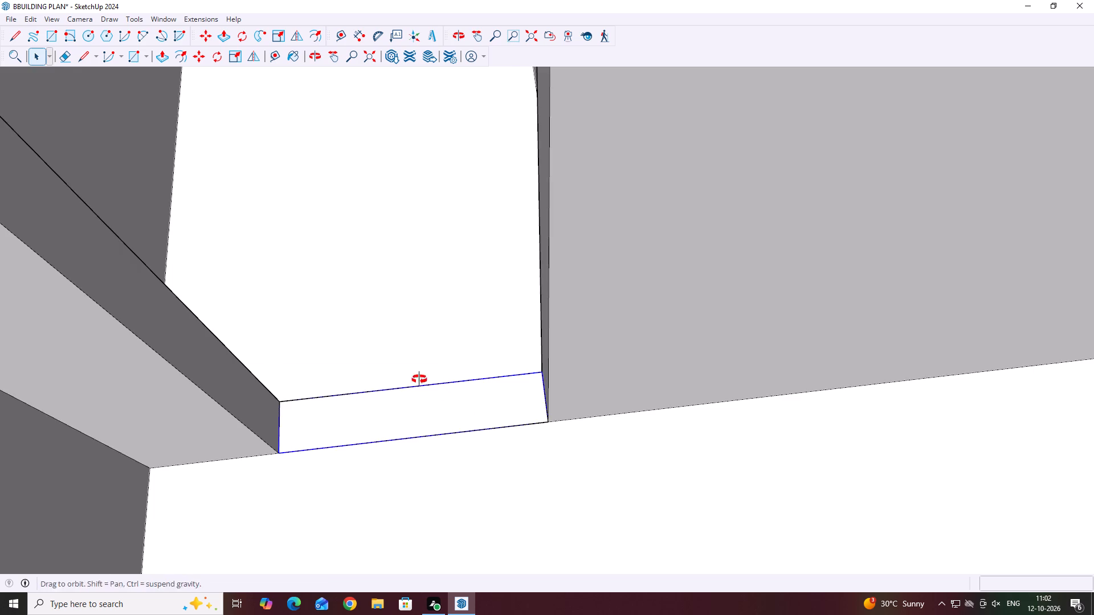
{"action": "middle_click_drag", "start_coordinate": [419, 379], "coordinate": [408, 375]}
{"action": "double_click", "coordinate": [419, 399]}
{"action": "left_click", "coordinate": [419, 399]}
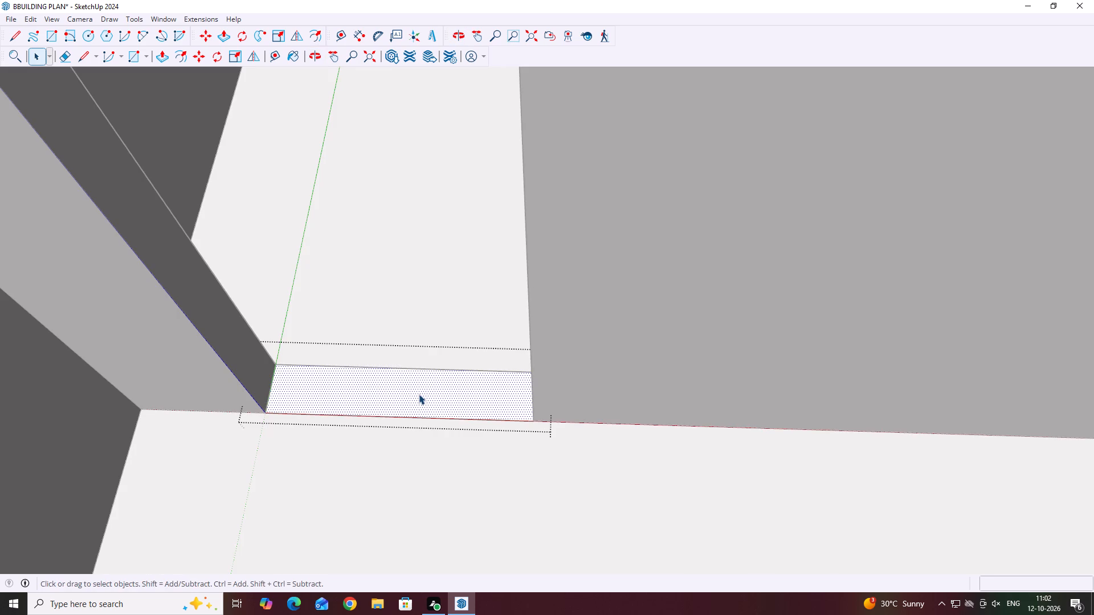
{"action": "key", "text": "p"}
{"action": "left_click", "coordinate": [419, 394]}
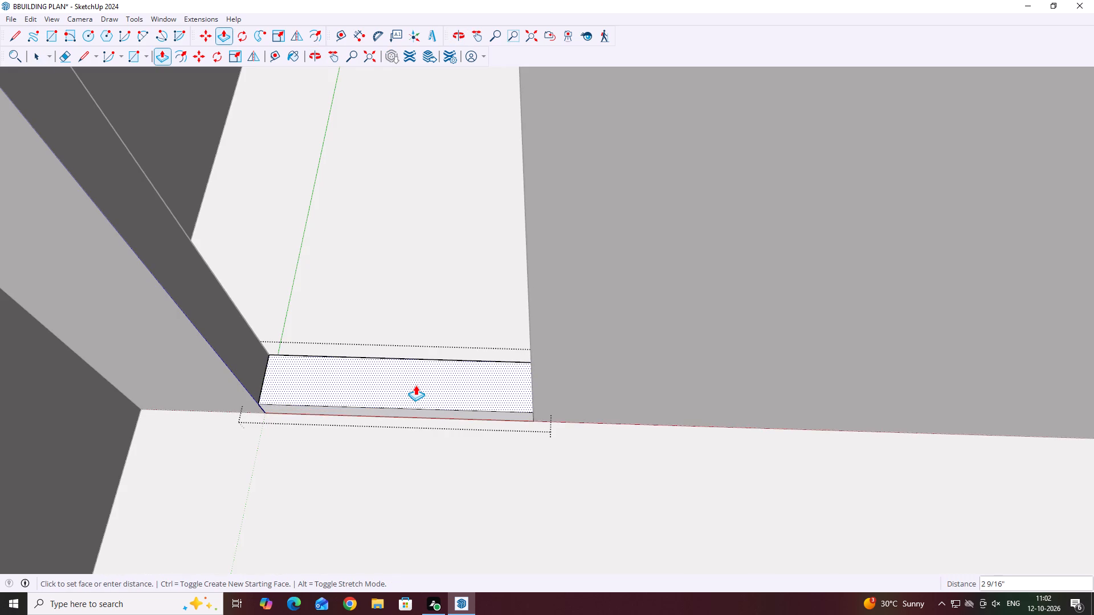
{"action": "key", "text": "1"}
{"action": "key", "text": "Return"}
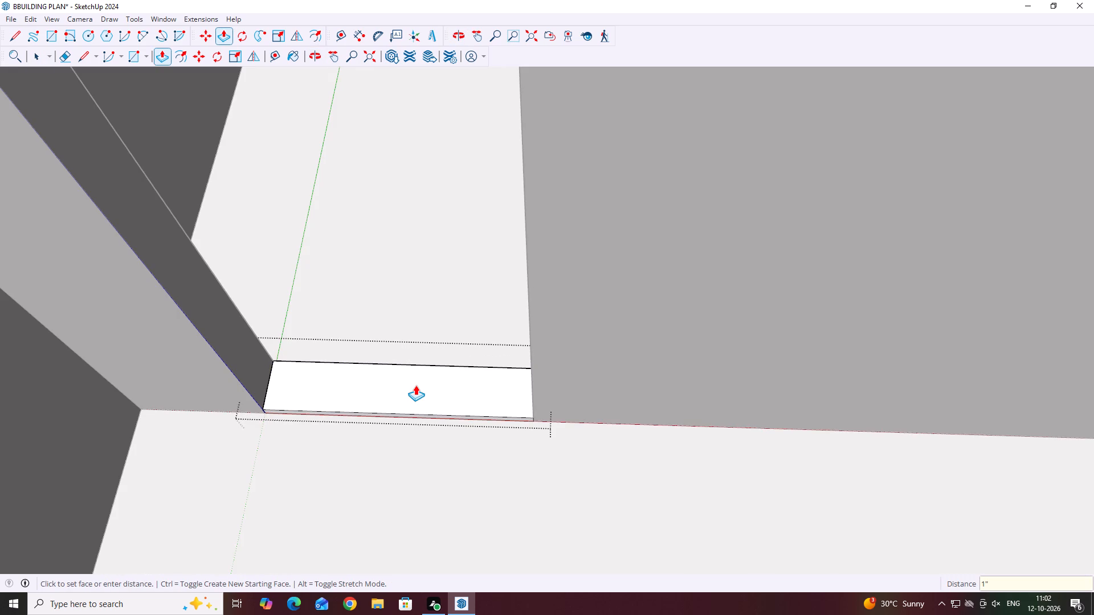
{"action": "key", "text": "space"}
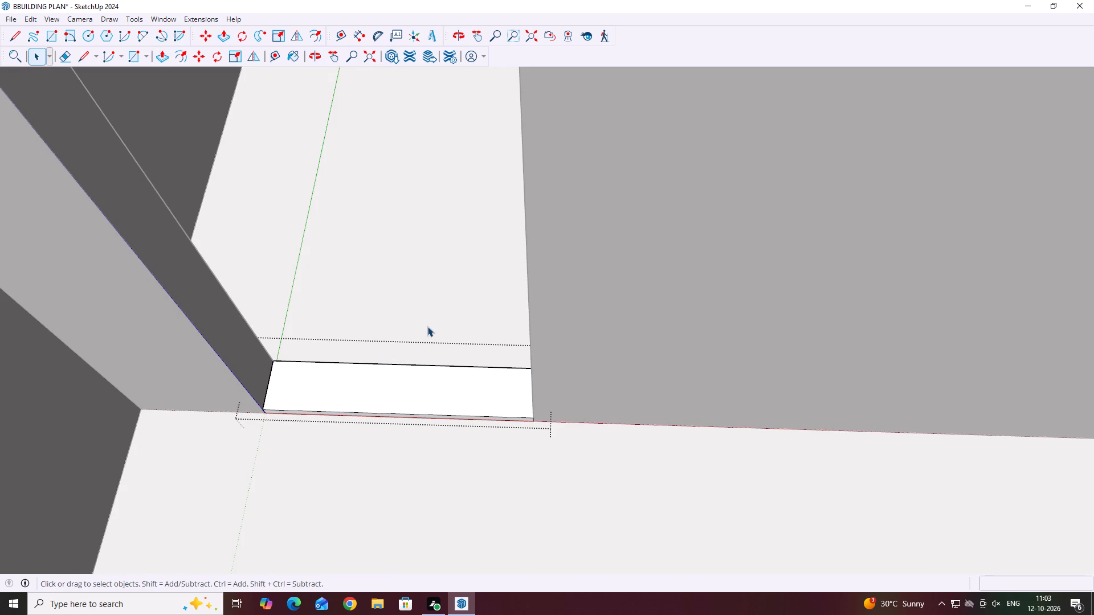
Paint the threshold's top and its long edge facing the larger room with Tile Travertine 2 inch.
{"action": "key", "text": "b"}
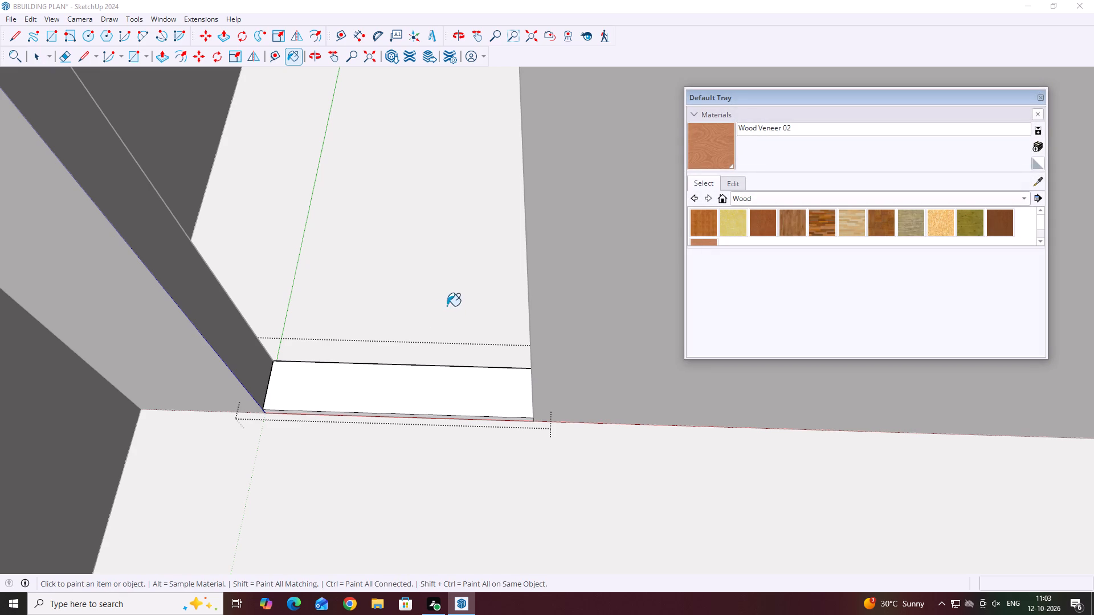
{"action": "left_click", "coordinate": [768, 200]}
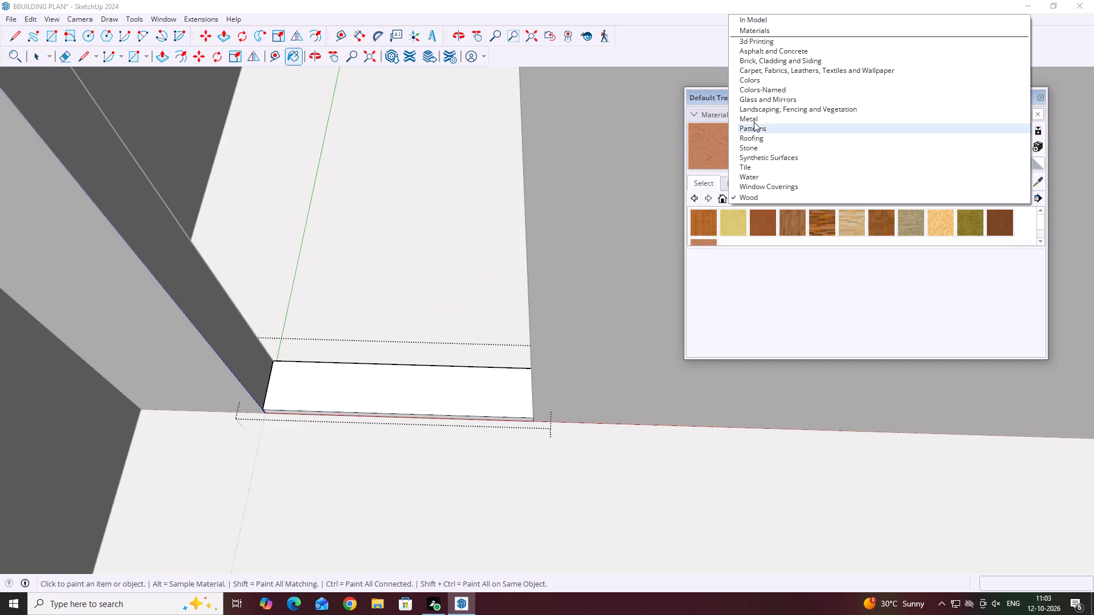
{"action": "left_click", "coordinate": [757, 166]}
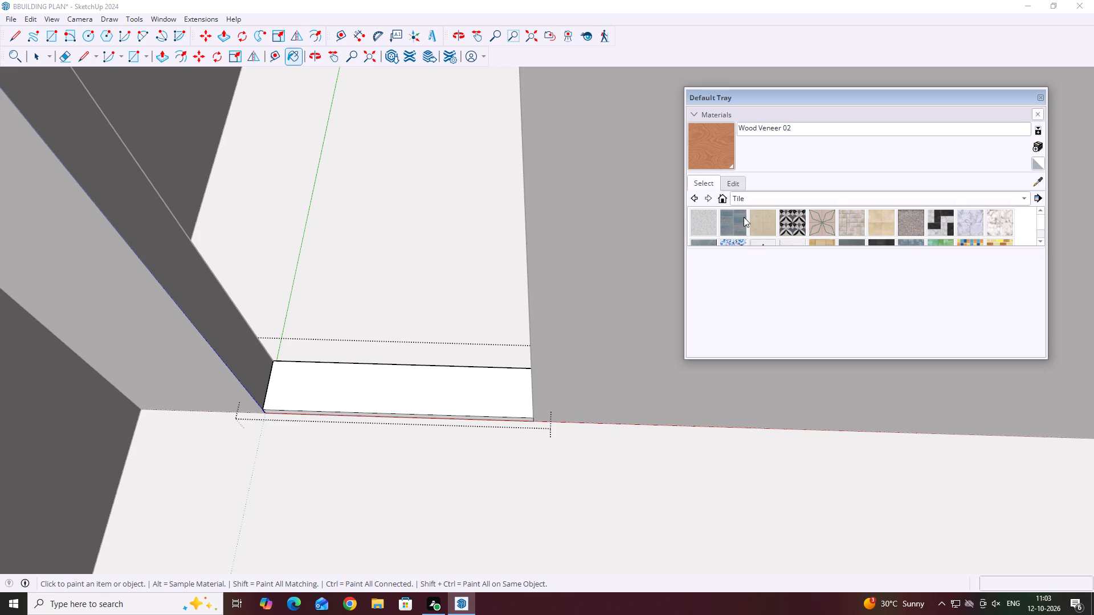
{"action": "scroll", "coordinate": [742, 210], "scroll_direction": "down", "scroll_amount": 3}
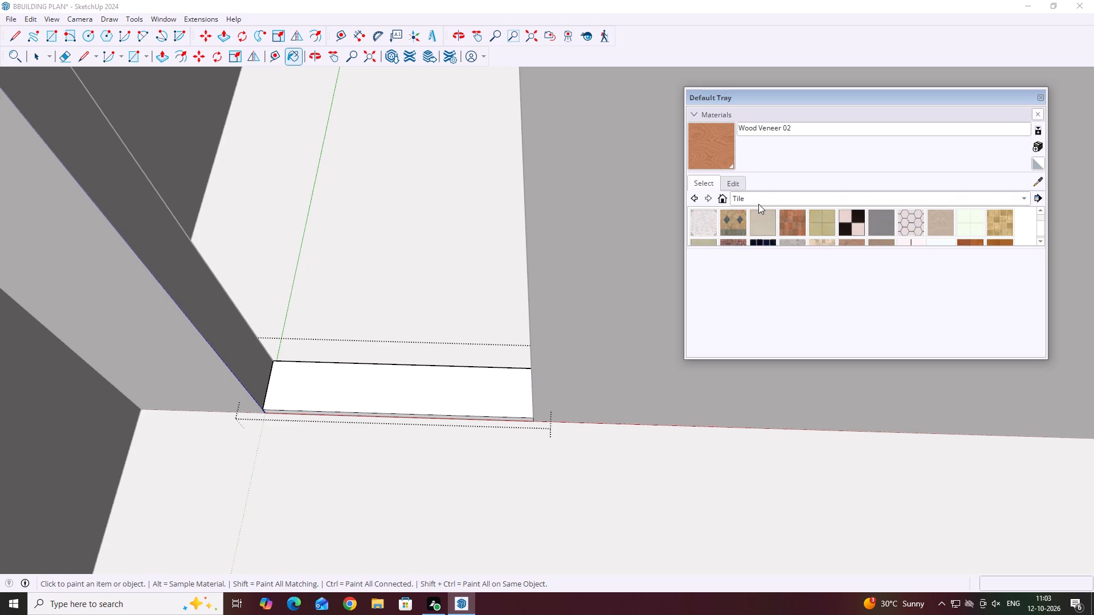
{"action": "scroll", "coordinate": [757, 224], "scroll_direction": "down", "scroll_amount": 2}
{"action": "left_click", "coordinate": [788, 220]}
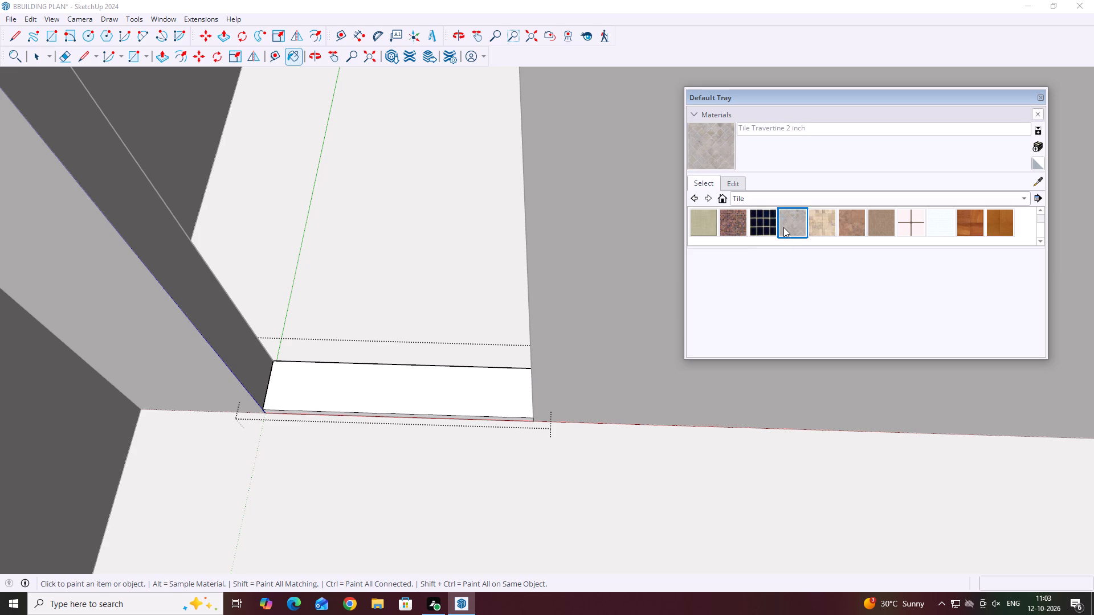
{"action": "scroll", "coordinate": [471, 415], "scroll_direction": "up", "scroll_amount": 2}
{"action": "left_click", "coordinate": [479, 392]}
{"action": "scroll", "coordinate": [481, 416], "scroll_direction": "up", "scroll_amount": 4}
{"action": "middle_click_drag", "start_coordinate": [492, 419], "coordinate": [493, 326]}
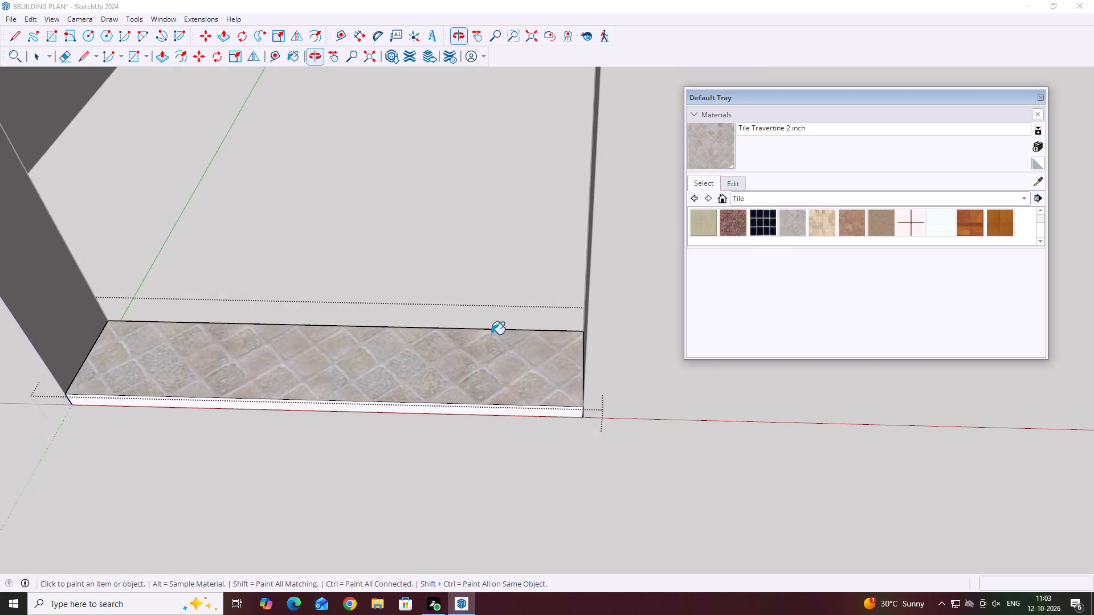
{"action": "scroll", "coordinate": [488, 421], "scroll_direction": "up", "scroll_amount": 7}
{"action": "left_click", "coordinate": [484, 407]}
{"action": "scroll", "coordinate": [468, 363], "scroll_direction": "down", "scroll_amount": 13}
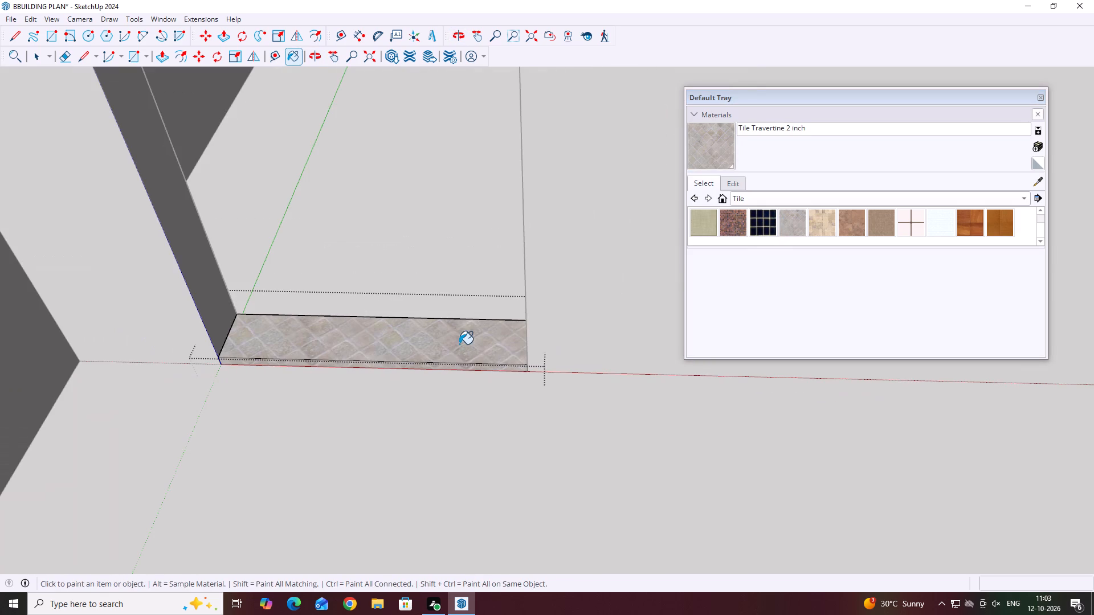
Paint the threshold's long edge facing the small room with the same travertine tile, then leave the group and close the materials tray.
{"action": "middle_click_drag", "start_coordinate": [451, 319], "coordinate": [458, 376]}
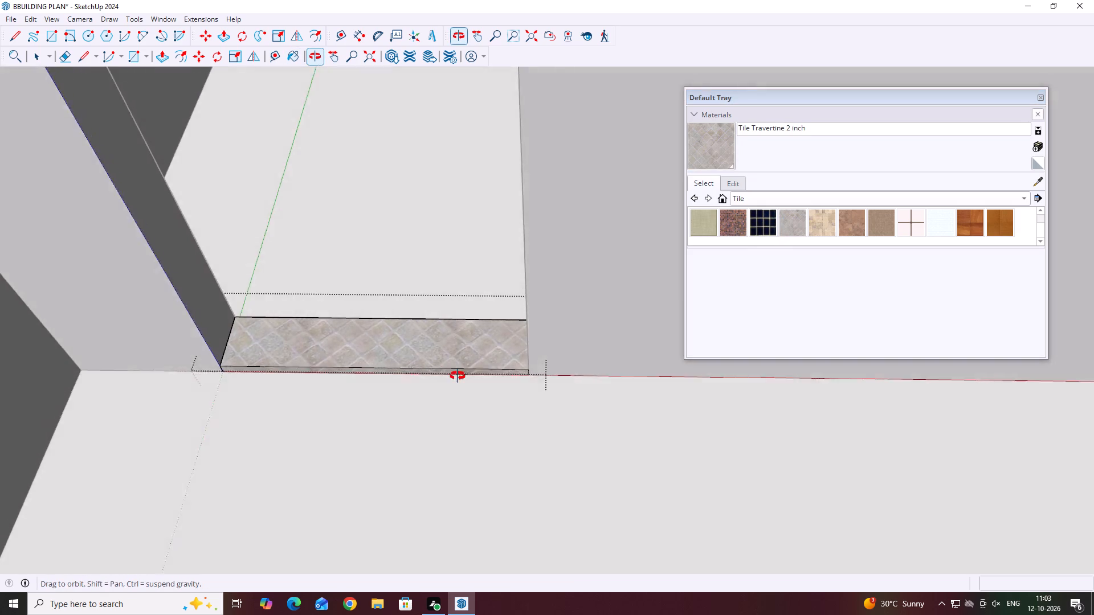
{"action": "middle_click_drag", "start_coordinate": [458, 376], "coordinate": [456, 423]}
{"action": "middle_click_drag", "start_coordinate": [483, 314], "coordinate": [468, 448]}
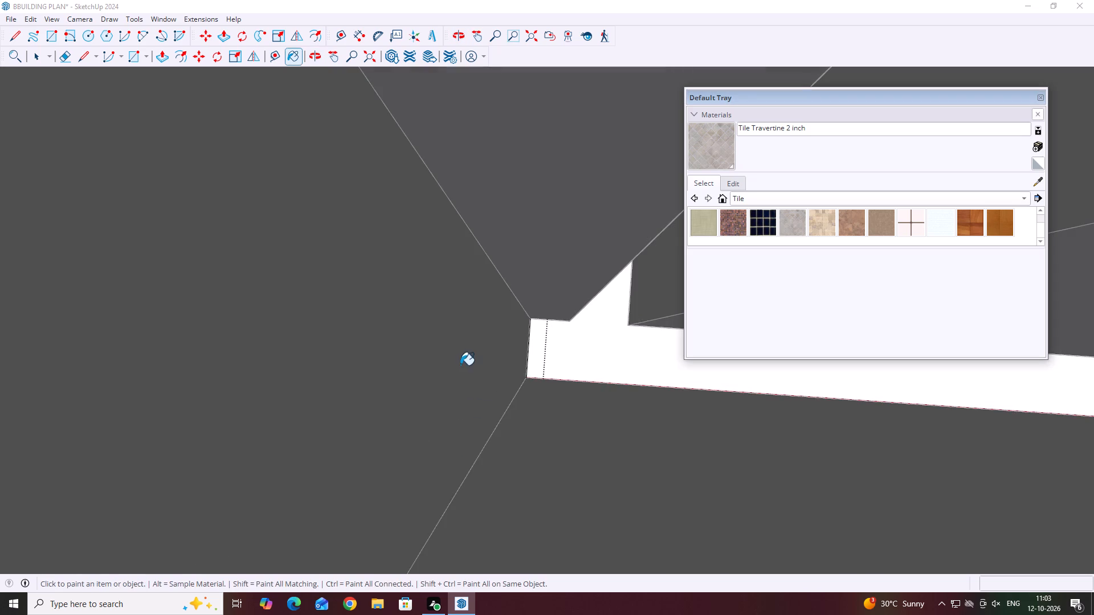
{"action": "scroll", "coordinate": [526, 339], "scroll_direction": "down", "scroll_amount": 20}
{"action": "scroll", "coordinate": [526, 339], "scroll_direction": "down", "scroll_amount": 2}
{"action": "middle_click_drag", "start_coordinate": [378, 302], "coordinate": [381, 377]}
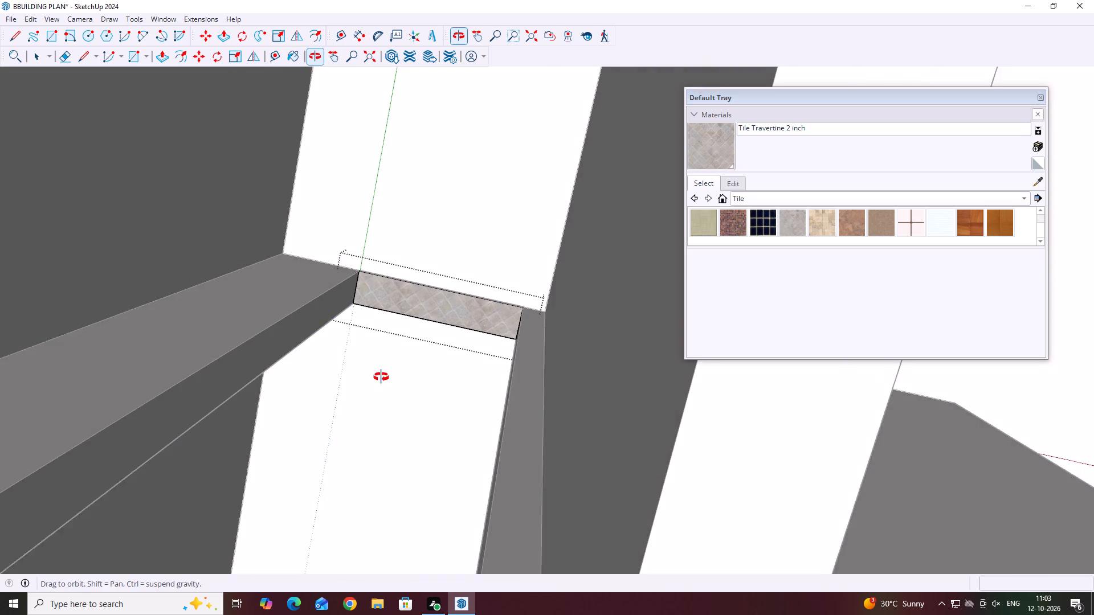
{"action": "middle_click_drag", "start_coordinate": [381, 377], "coordinate": [381, 378]}
{"action": "middle_click_drag", "start_coordinate": [438, 270], "coordinate": [424, 358]}
{"action": "scroll", "coordinate": [485, 292], "scroll_direction": "up", "scroll_amount": 3}
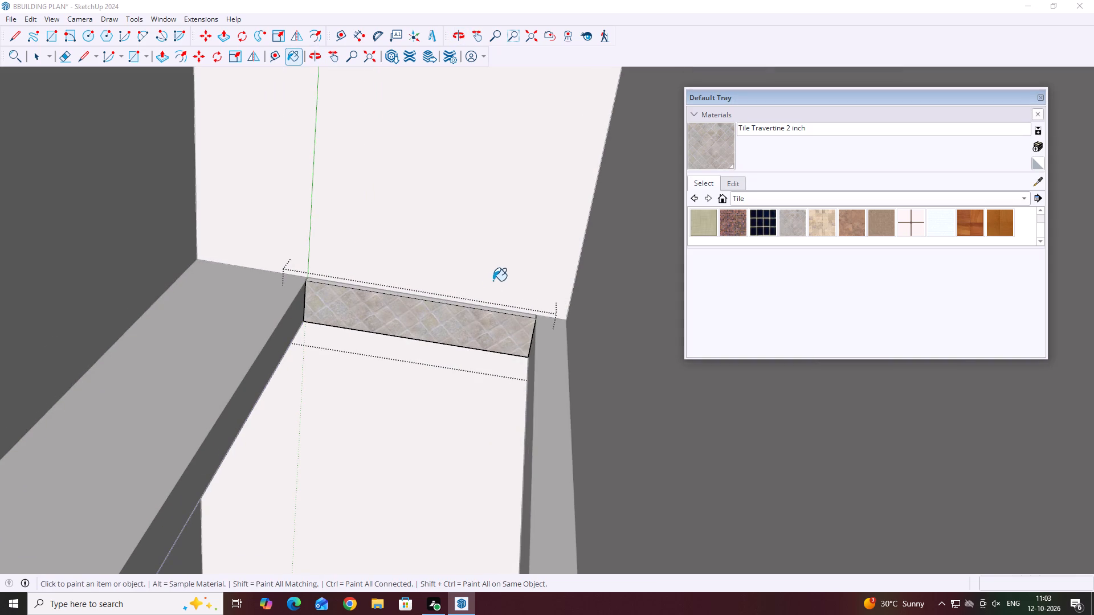
{"action": "middle_click_drag", "start_coordinate": [493, 281], "coordinate": [483, 343]}
{"action": "scroll", "coordinate": [480, 329], "scroll_direction": "up", "scroll_amount": 13}
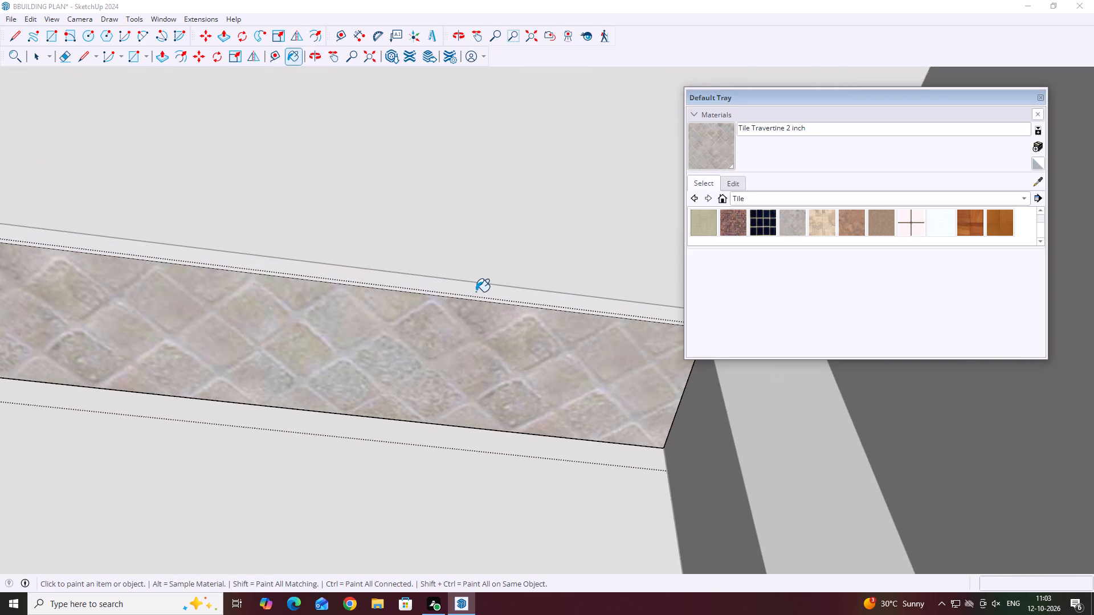
{"action": "middle_click_drag", "start_coordinate": [477, 292], "coordinate": [471, 292]}
{"action": "scroll", "coordinate": [471, 292], "scroll_direction": "up", "scroll_amount": 6}
{"action": "left_click", "coordinate": [471, 293]}
{"action": "scroll", "coordinate": [474, 305], "scroll_direction": "down", "scroll_amount": 12}
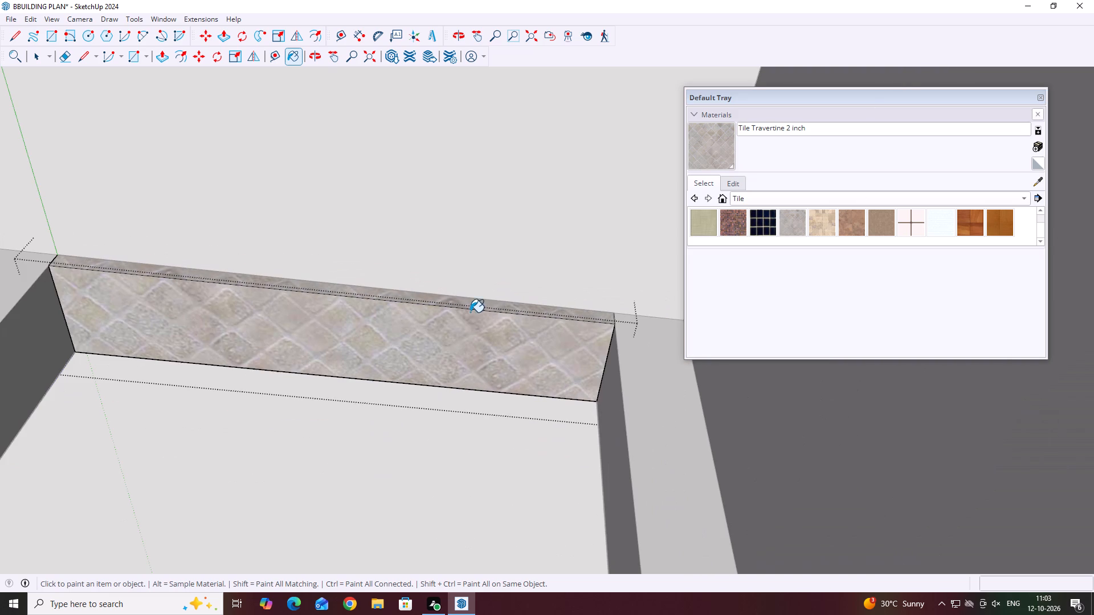
{"action": "key", "text": "Escape"}
{"action": "key", "text": "space"}
{"action": "left_click", "coordinate": [439, 261]}
{"action": "scroll", "coordinate": [424, 266], "scroll_direction": "down", "scroll_amount": 4}
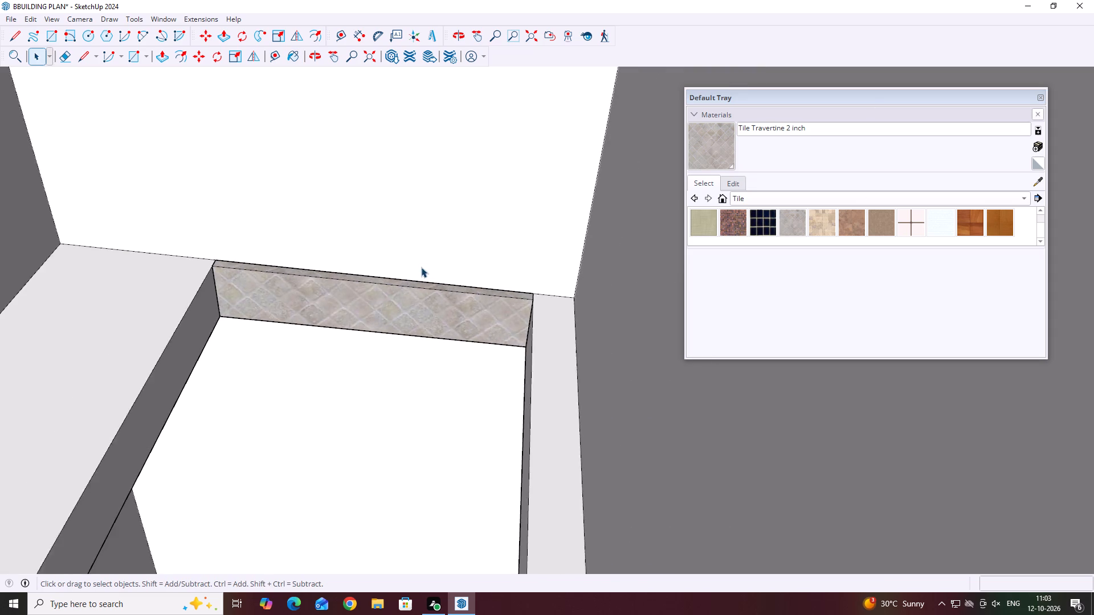
{"action": "scroll", "coordinate": [421, 267], "scroll_direction": "down", "scroll_amount": 13}
{"action": "scroll", "coordinate": [438, 338], "scroll_direction": "down", "scroll_amount": 17}
{"action": "middle_click", "coordinate": [430, 317]}
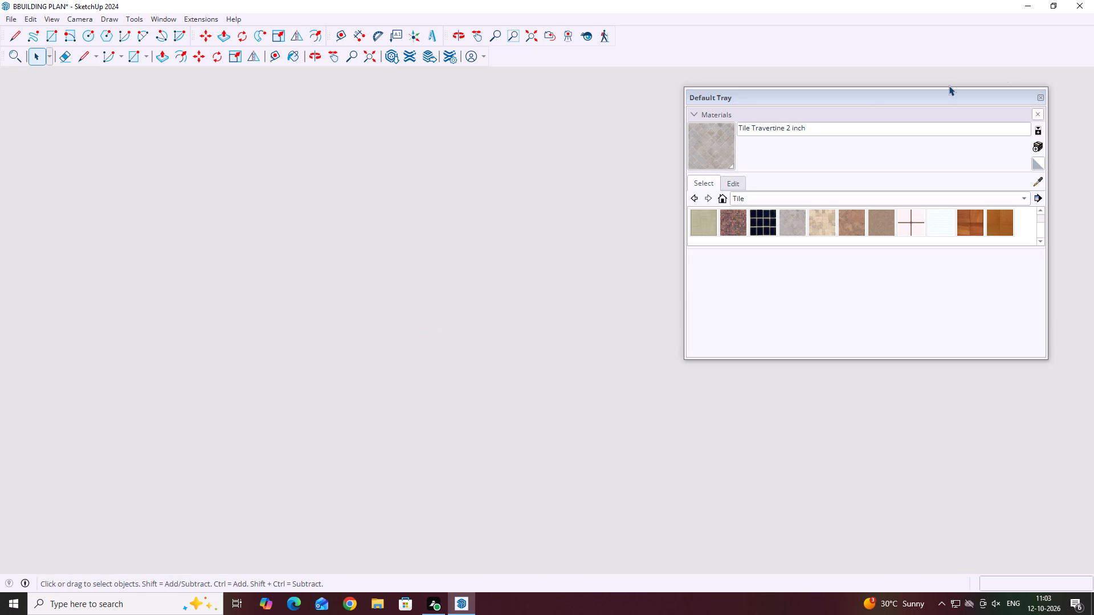
{"action": "left_click", "coordinate": [1039, 97]}
Examine the tiled threshold in its doorway from above, from inside the larger room and from outside past the windows.
{"action": "scroll", "coordinate": [560, 281], "scroll_direction": "down", "scroll_amount": 8}
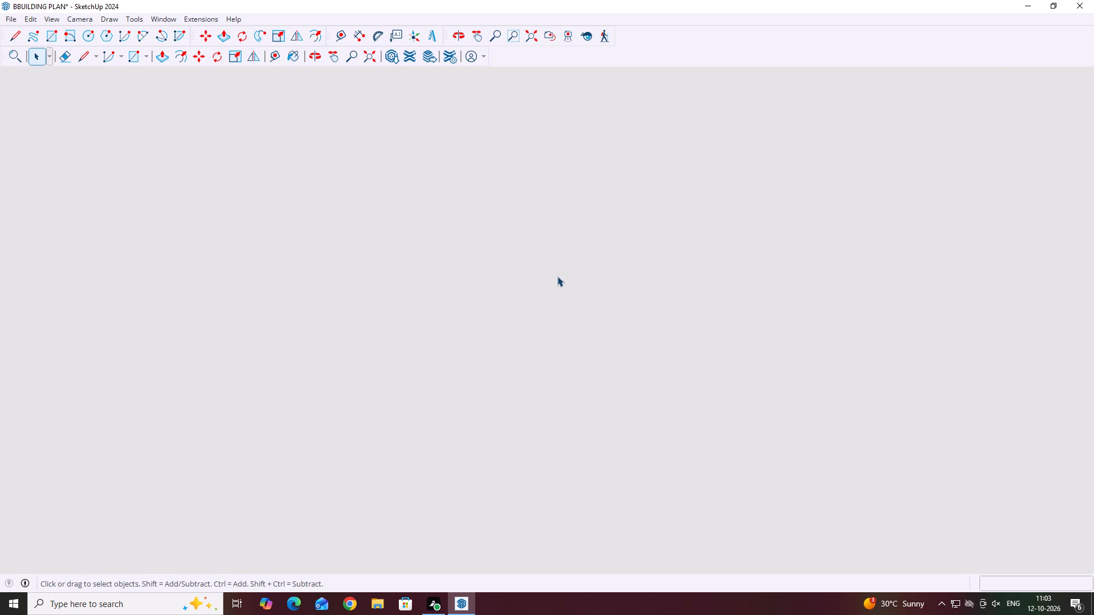
{"action": "scroll", "coordinate": [557, 276], "scroll_direction": "down", "scroll_amount": 7}
{"action": "scroll", "coordinate": [463, 295], "scroll_direction": "down", "scroll_amount": 4}
{"action": "middle_click_drag", "start_coordinate": [458, 341], "coordinate": [495, 237]}
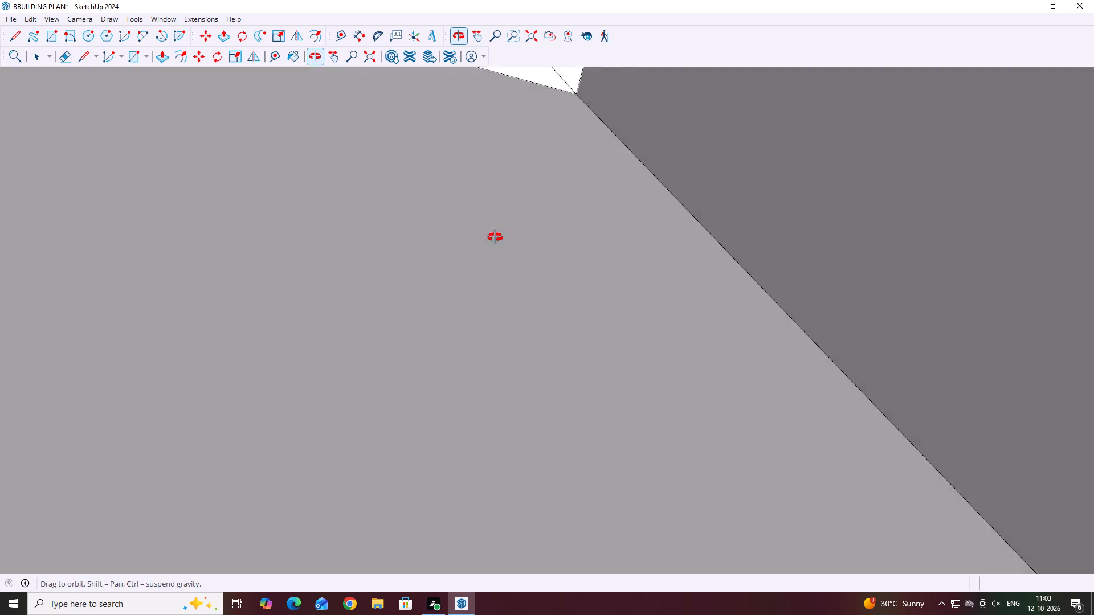
{"action": "scroll", "coordinate": [490, 274], "scroll_direction": "down", "scroll_amount": 20}
{"action": "scroll", "coordinate": [490, 274], "scroll_direction": "down", "scroll_amount": 9}
{"action": "middle_click_drag", "start_coordinate": [495, 237], "coordinate": [479, 304]}
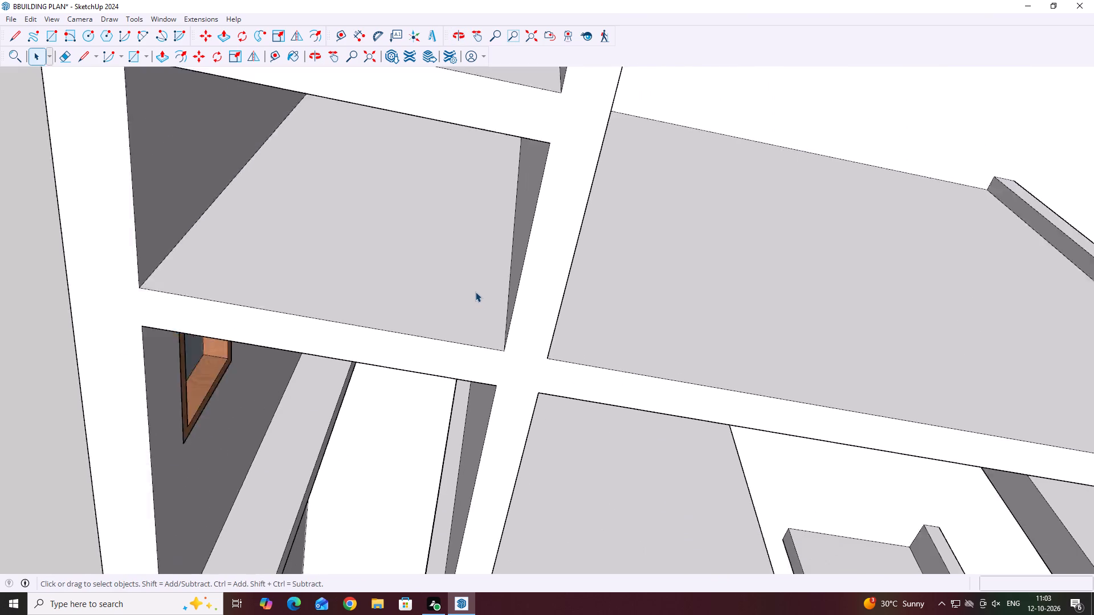
{"action": "scroll", "coordinate": [475, 292], "scroll_direction": "down", "scroll_amount": 1}
{"action": "middle_click_drag", "start_coordinate": [443, 389], "coordinate": [509, 207]}
{"action": "middle_click_drag", "start_coordinate": [358, 420], "coordinate": [493, 333]}
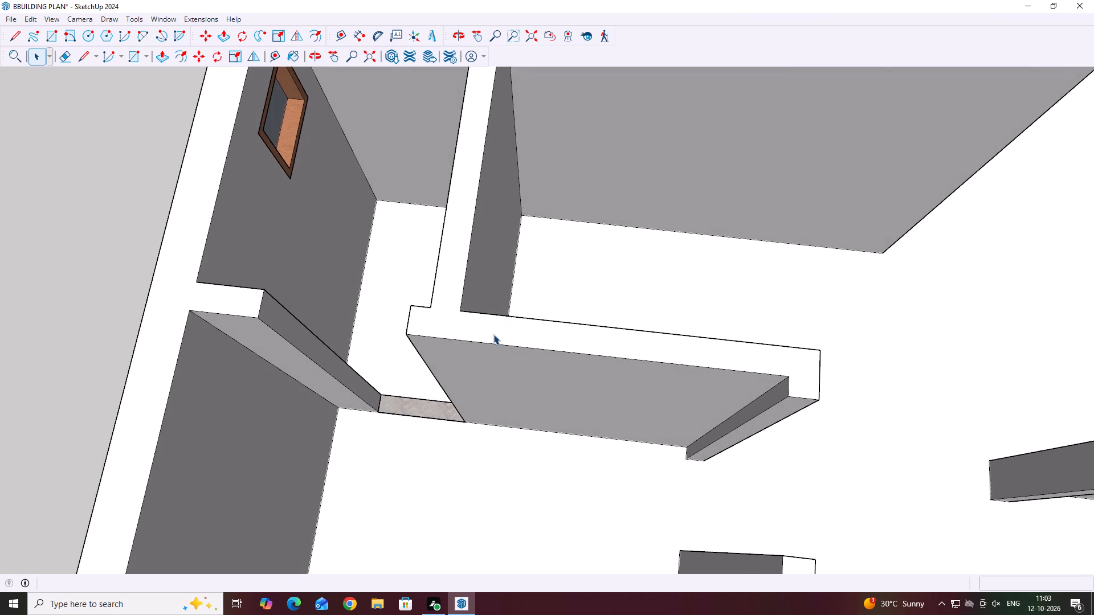
{"action": "middle_click_drag", "start_coordinate": [395, 424], "coordinate": [414, 342]}
{"action": "middle_click_drag", "start_coordinate": [355, 433], "coordinate": [361, 370]}
{"action": "scroll", "coordinate": [377, 425], "scroll_direction": "up", "scroll_amount": 3}
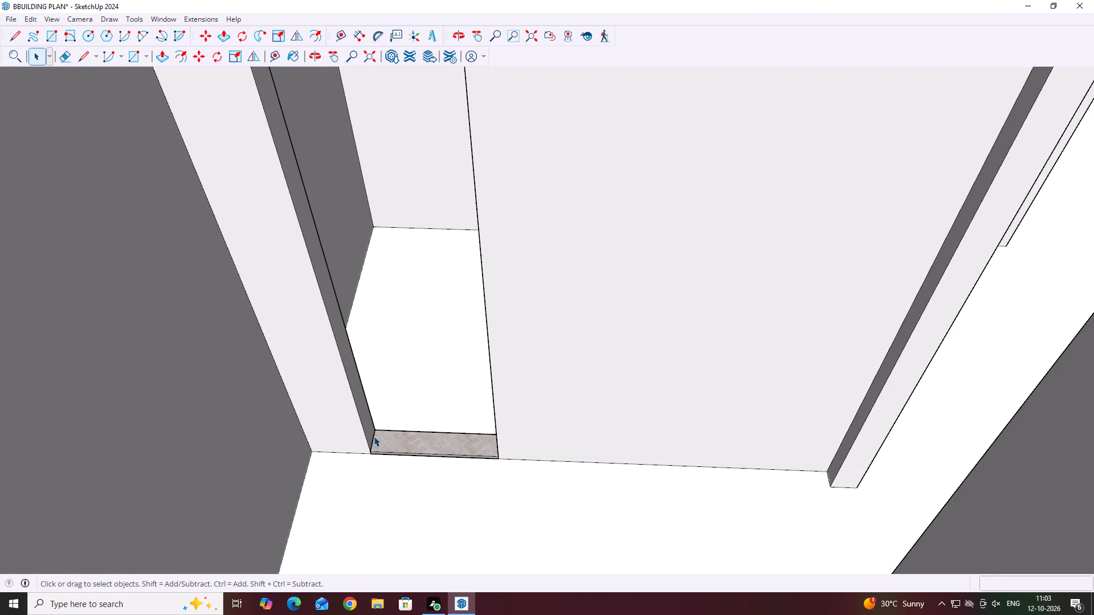
{"action": "middle_click_drag", "start_coordinate": [374, 436], "coordinate": [350, 388]}
{"action": "scroll", "coordinate": [373, 437], "scroll_direction": "up", "scroll_amount": 4}
{"action": "middle_click_drag", "start_coordinate": [372, 412], "coordinate": [368, 351]}
{"action": "scroll", "coordinate": [452, 364], "scroll_direction": "down", "scroll_amount": 4}
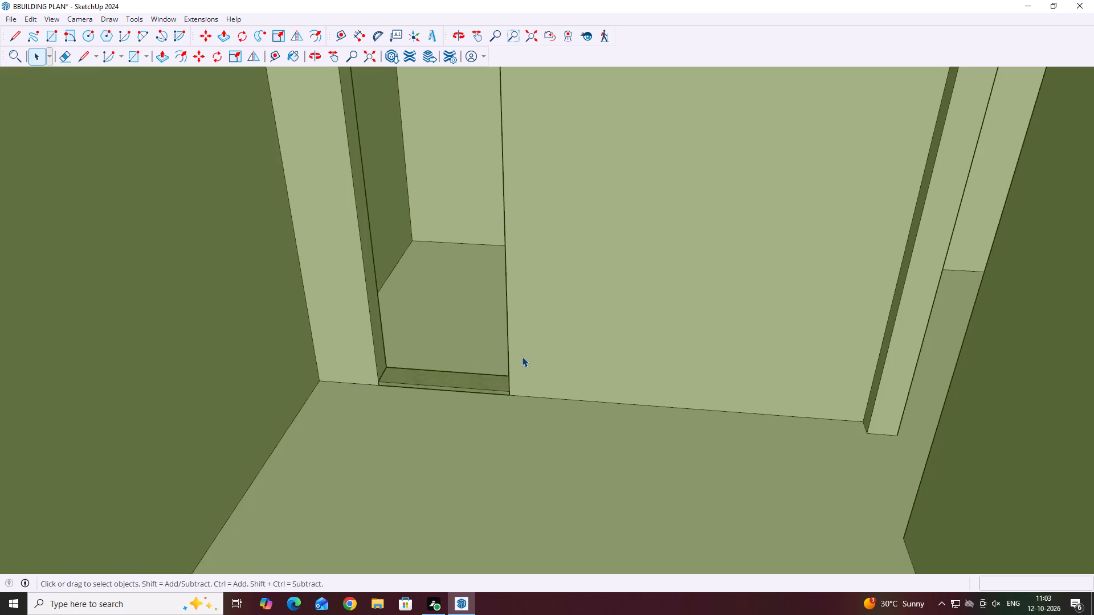
{"action": "scroll", "coordinate": [522, 356], "scroll_direction": "down", "scroll_amount": 5}
{"action": "scroll", "coordinate": [452, 411], "scroll_direction": "down", "scroll_amount": 20}
{"action": "scroll", "coordinate": [452, 411], "scroll_direction": "down", "scroll_amount": 10}
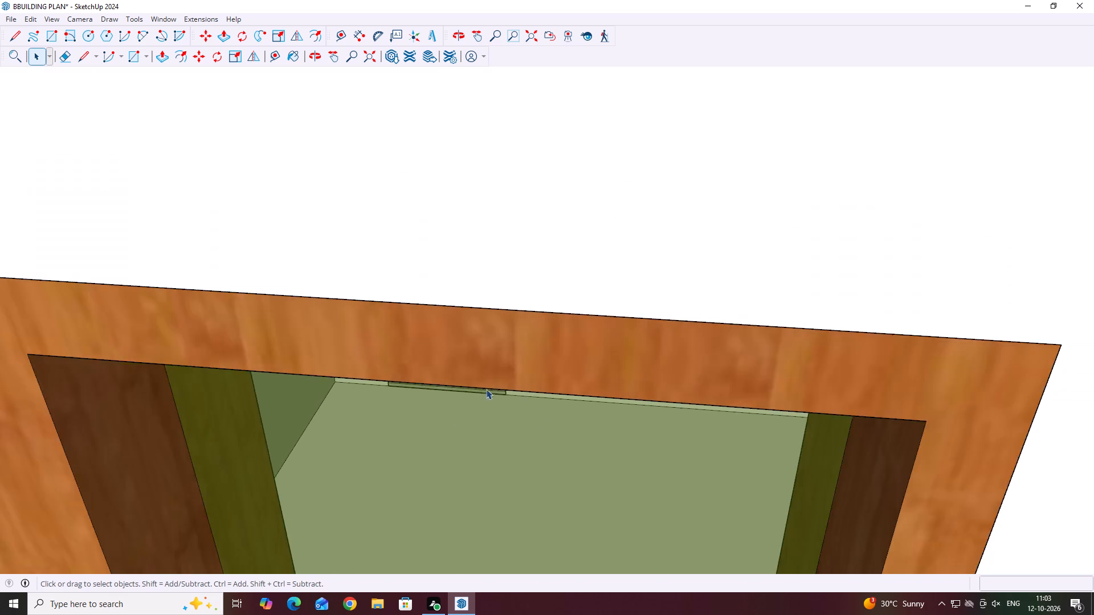
{"action": "scroll", "coordinate": [486, 389], "scroll_direction": "down", "scroll_amount": 20}
{"action": "scroll", "coordinate": [486, 389], "scroll_direction": "down", "scroll_amount": 1}
{"action": "middle_click_drag", "start_coordinate": [550, 299], "coordinate": [546, 394]}
{"action": "scroll", "coordinate": [529, 393], "scroll_direction": "down", "scroll_amount": 1}
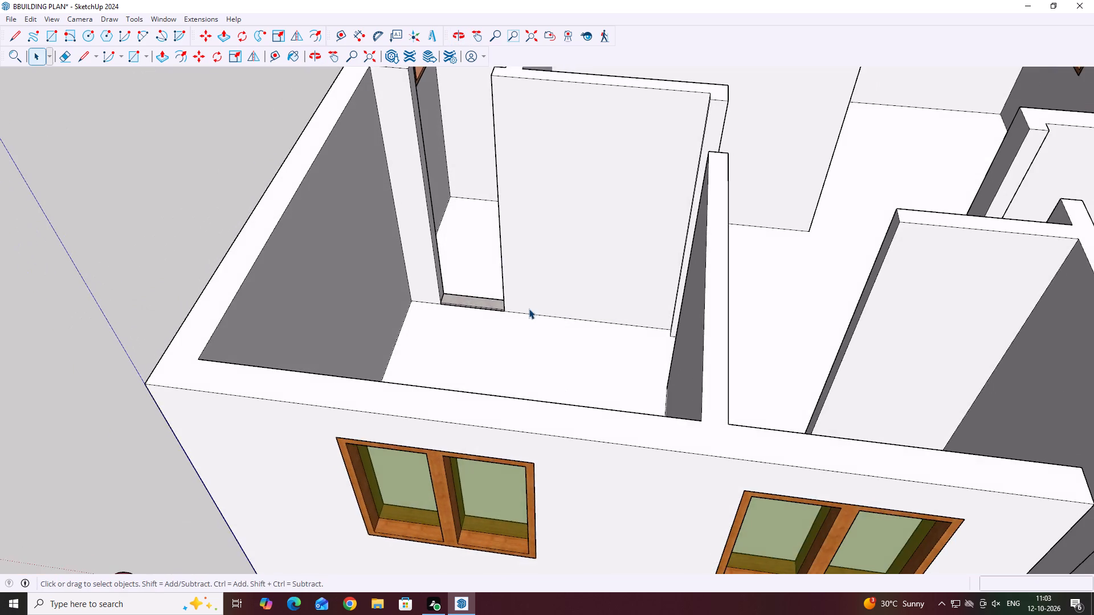
{"action": "scroll", "coordinate": [468, 283], "scroll_direction": "up", "scroll_amount": 3}
{"action": "middle_click_drag", "start_coordinate": [465, 283], "coordinate": [453, 332]}
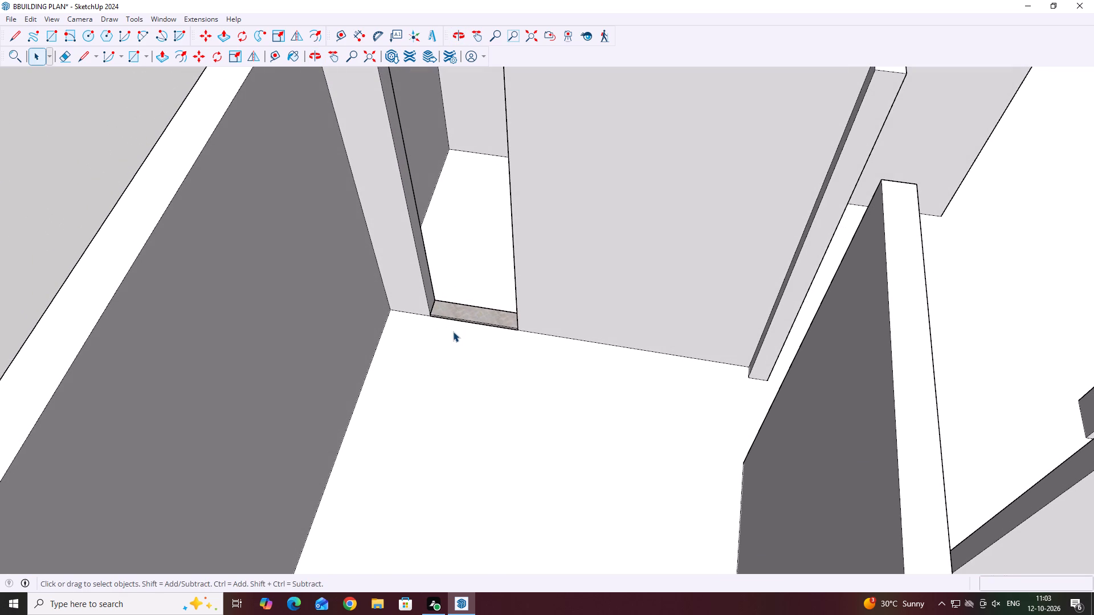
{"action": "middle_click_drag", "start_coordinate": [404, 307], "coordinate": [413, 322]}
Draw a 2'6" by 6' upright rectangle in the small room's doorway, starting from the corner of the threshold's top edge facing that room.
{"action": "middle_click_drag", "start_coordinate": [413, 322], "coordinate": [448, 312]}
{"action": "scroll", "coordinate": [448, 312], "scroll_direction": "up", "scroll_amount": 3}
{"action": "middle_click", "coordinate": [425, 334]}
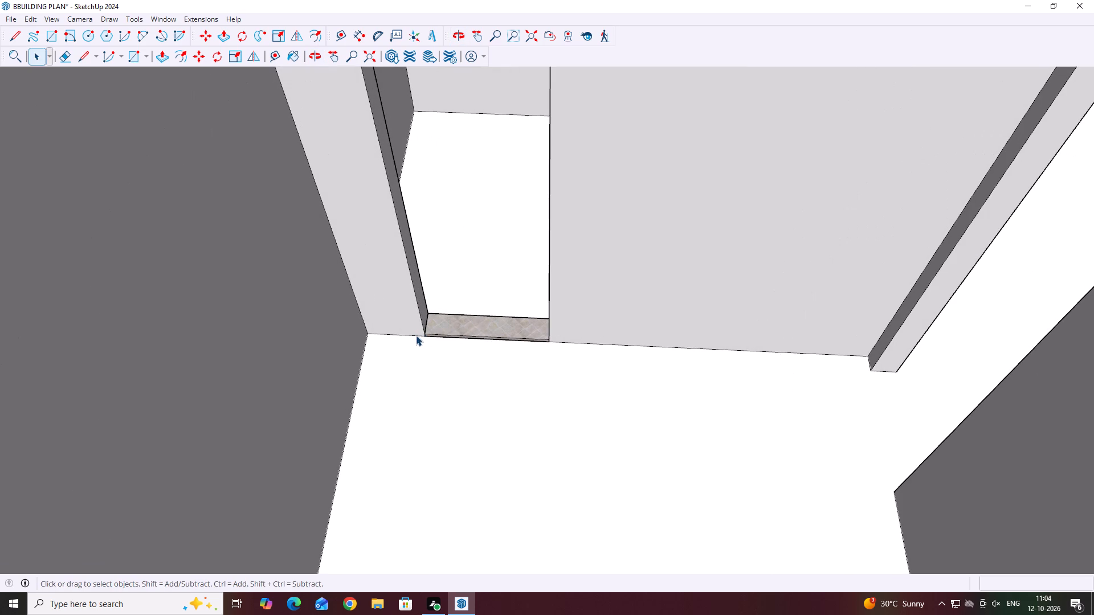
{"action": "key", "text": "r"}
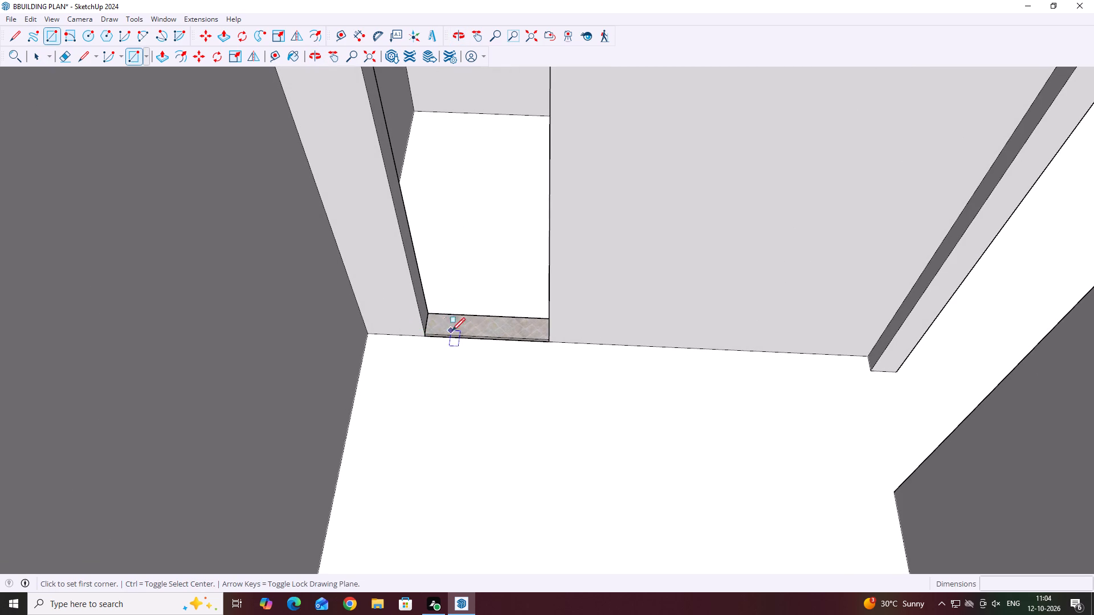
{"action": "scroll", "coordinate": [425, 311], "scroll_direction": "up", "scroll_amount": 9}
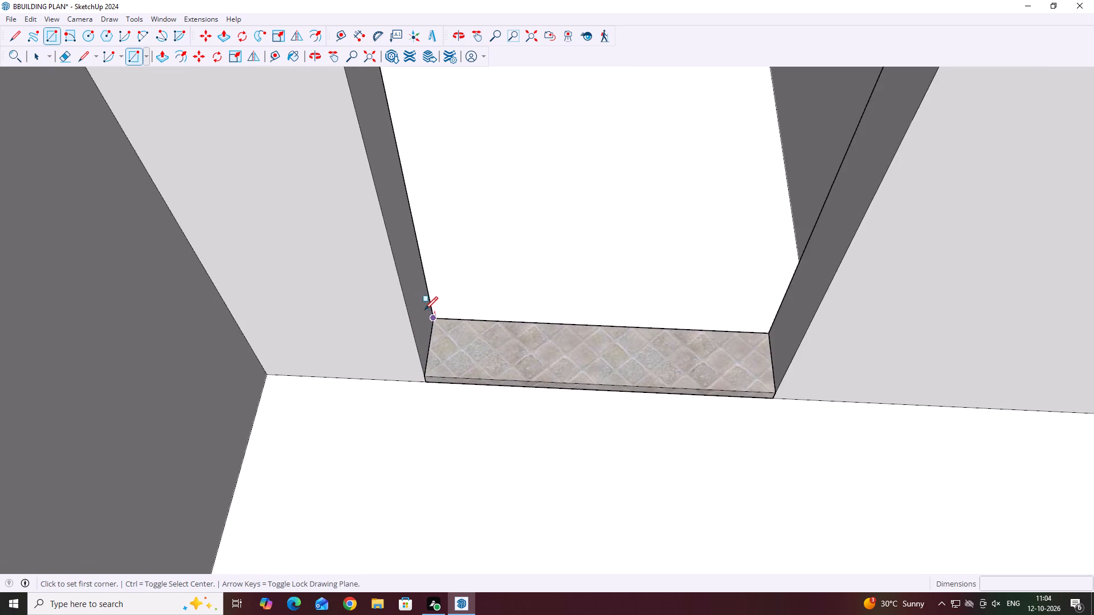
{"action": "scroll", "coordinate": [424, 310], "scroll_direction": "up", "scroll_amount": 5}
{"action": "left_click", "coordinate": [438, 321]}
{"action": "scroll", "coordinate": [455, 307], "scroll_direction": "down", "scroll_amount": 19}
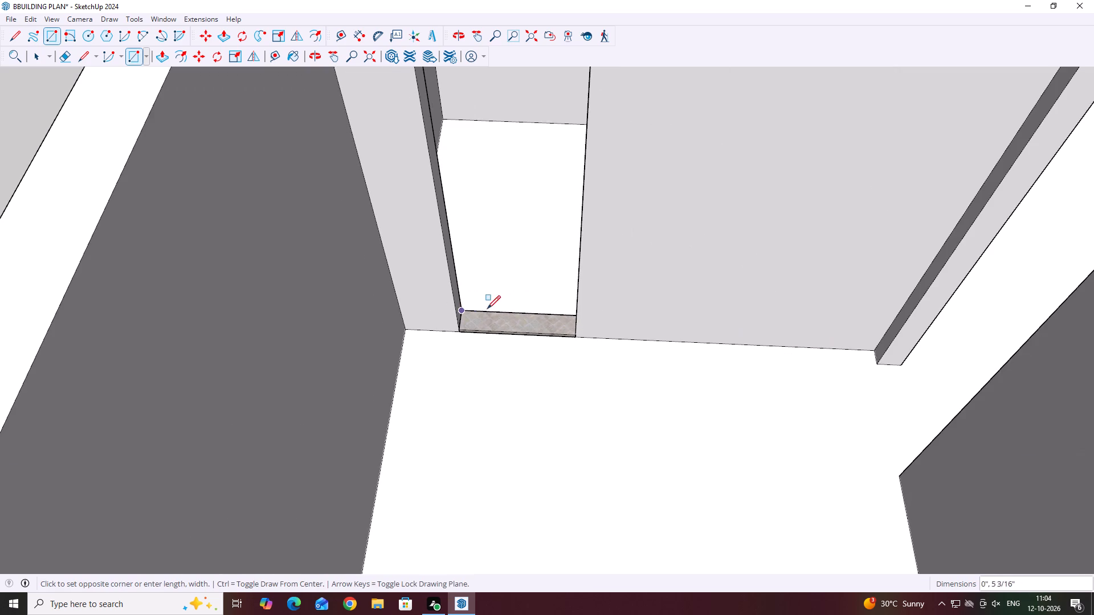
{"action": "scroll", "coordinate": [583, 312], "scroll_direction": "down", "scroll_amount": 6}
{"action": "scroll", "coordinate": [578, 312], "scroll_direction": "up", "scroll_amount": 4}
{"action": "middle_click_drag", "start_coordinate": [581, 236], "coordinate": [587, 293]}
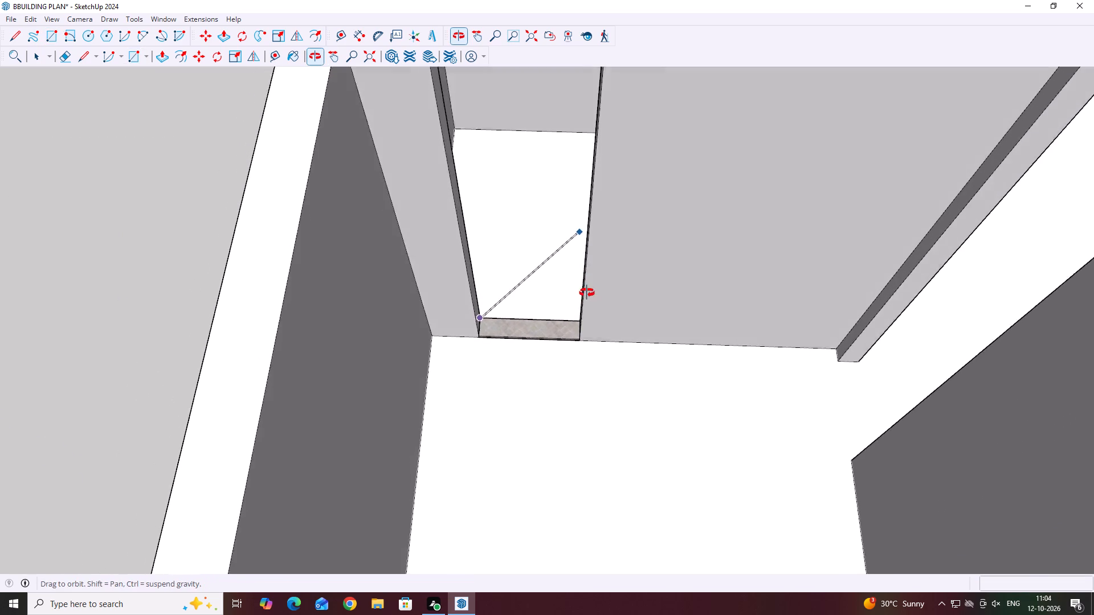
{"action": "middle_click_drag", "start_coordinate": [587, 293], "coordinate": [585, 317]}
{"action": "scroll", "coordinate": [583, 320], "scroll_direction": "up", "scroll_amount": 14}
{"action": "left_click", "coordinate": [587, 338]}
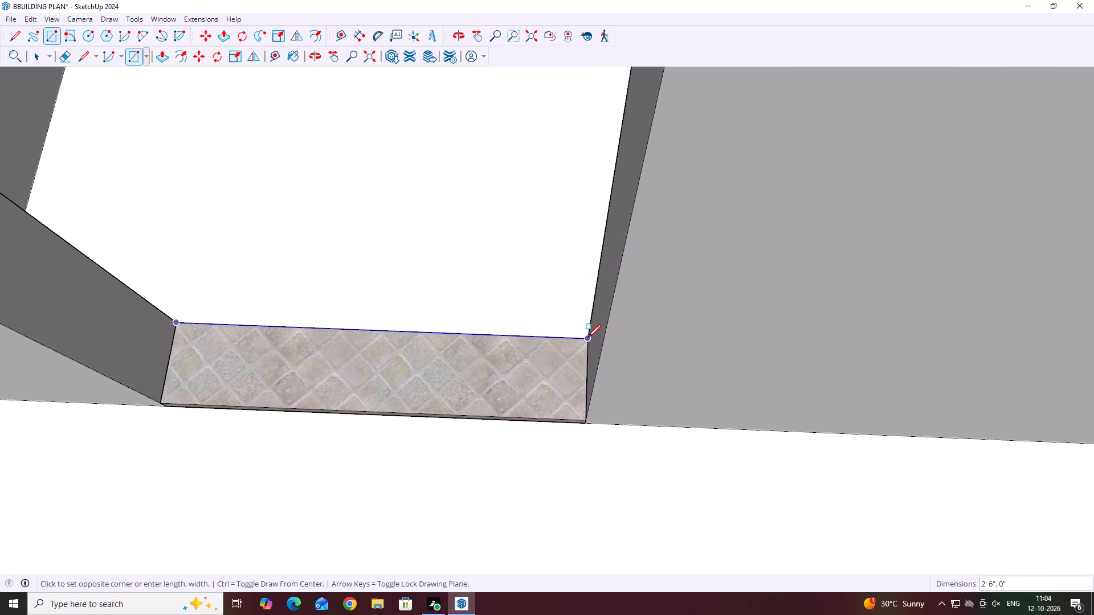
{"action": "scroll", "coordinate": [589, 327], "scroll_direction": "down", "scroll_amount": 20}
{"action": "scroll", "coordinate": [589, 327], "scroll_direction": "down", "scroll_amount": 2}
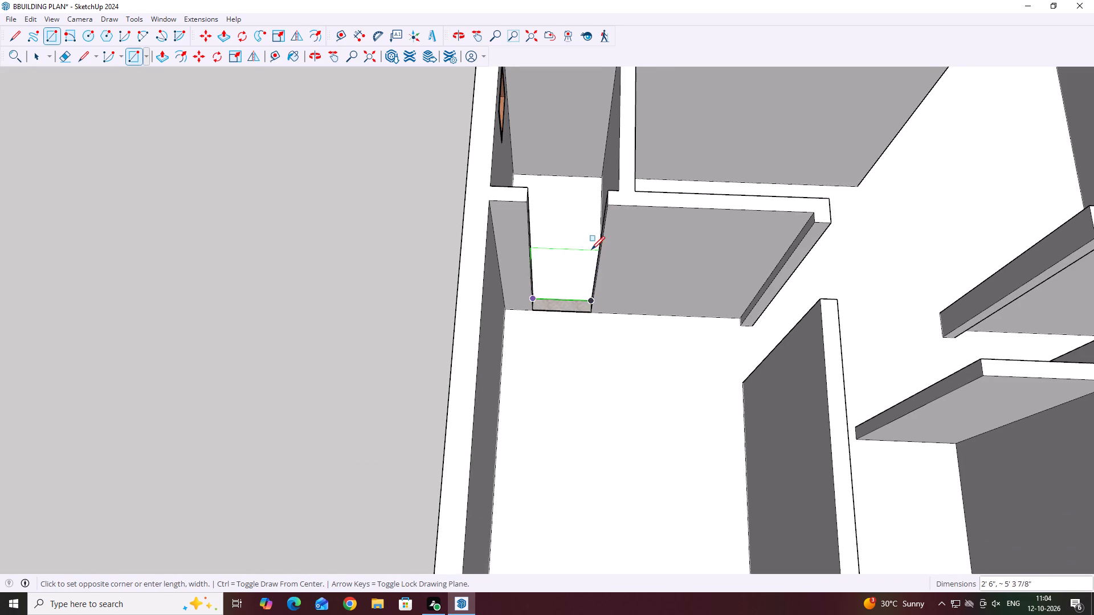
{"action": "scroll", "coordinate": [592, 248], "scroll_direction": "up", "scroll_amount": 5}
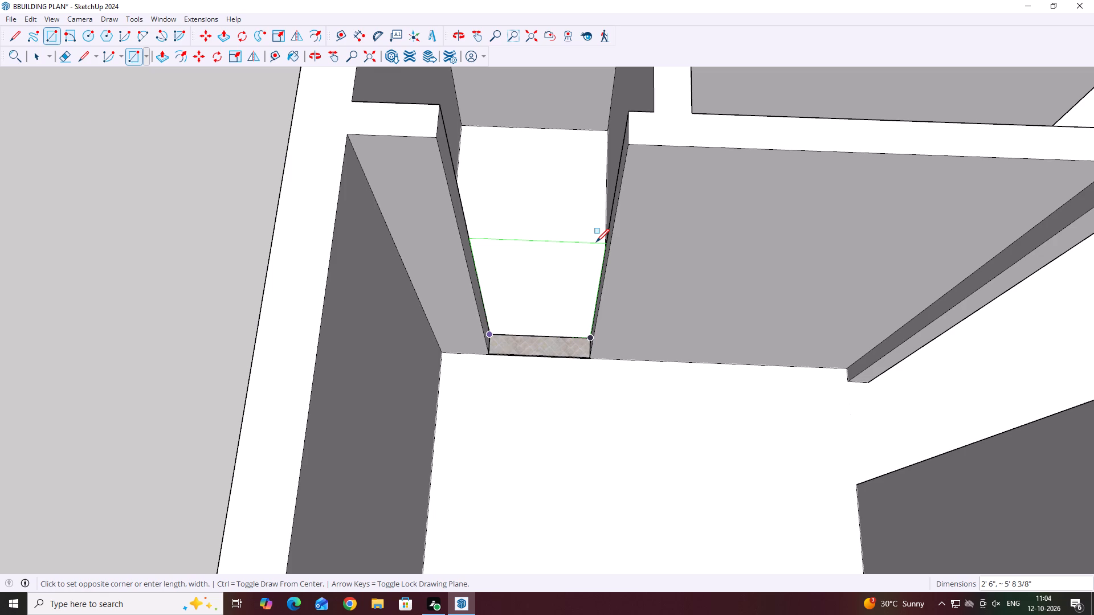
{"action": "key", "text": "6"}
{"action": "key", "text": "apostrophe"}
{"action": "key", "text": "BackSpace"}
{"action": "key", "text": "BackSpace"}
{"action": "key", "text": "BackSpace"}
{"action": "key", "text": "3"}
{"action": "key", "text": "apostrophe"}
{"action": "key", "text": "BackSpace"}
{"action": "key", "text": "BackSpace"}
{"action": "key", "text": "2"}
{"action": "key", "text": "apostrophe"}
{"action": "key", "text": "6"}
{"action": "type", "text": ",6'"}
{"action": "key", "text": "Return"}
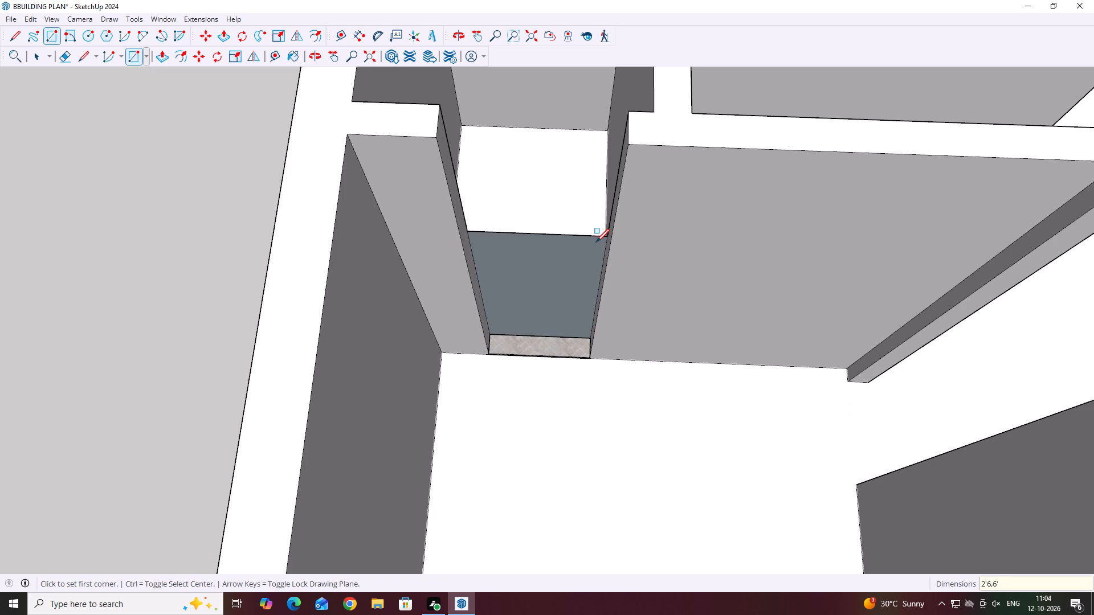
Make the upright doorway rectangle, with its face and edges, into a group.
{"action": "scroll", "coordinate": [334, 268], "scroll_direction": "down", "scroll_amount": 4}
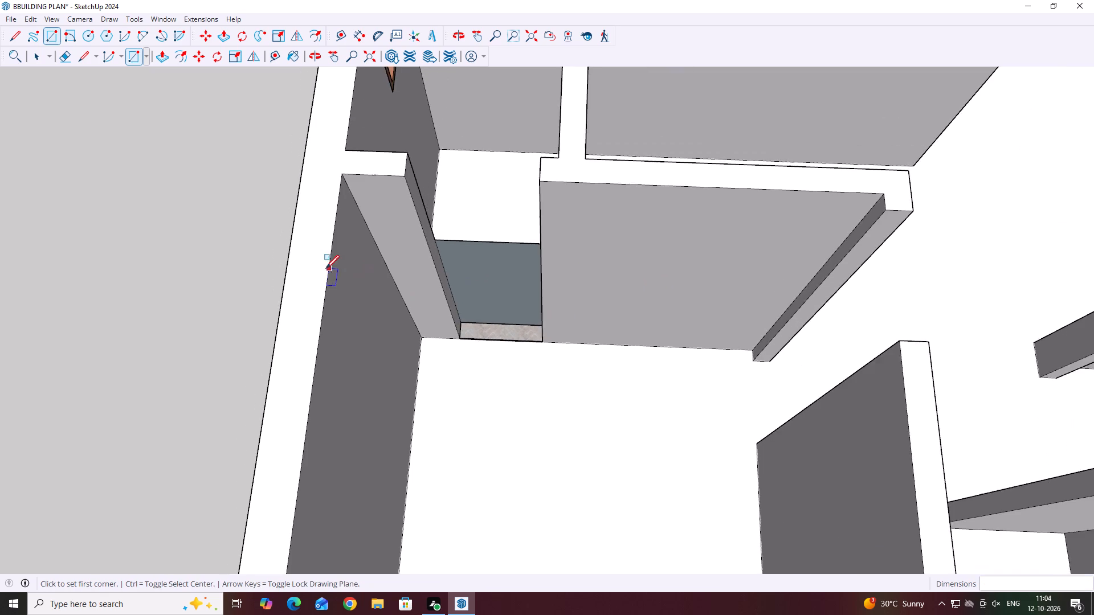
{"action": "scroll", "coordinate": [307, 260], "scroll_direction": "down", "scroll_amount": 3}
{"action": "middle_click_drag", "start_coordinate": [387, 266], "coordinate": [408, 283]}
{"action": "scroll", "coordinate": [441, 284], "scroll_direction": "up", "scroll_amount": 2}
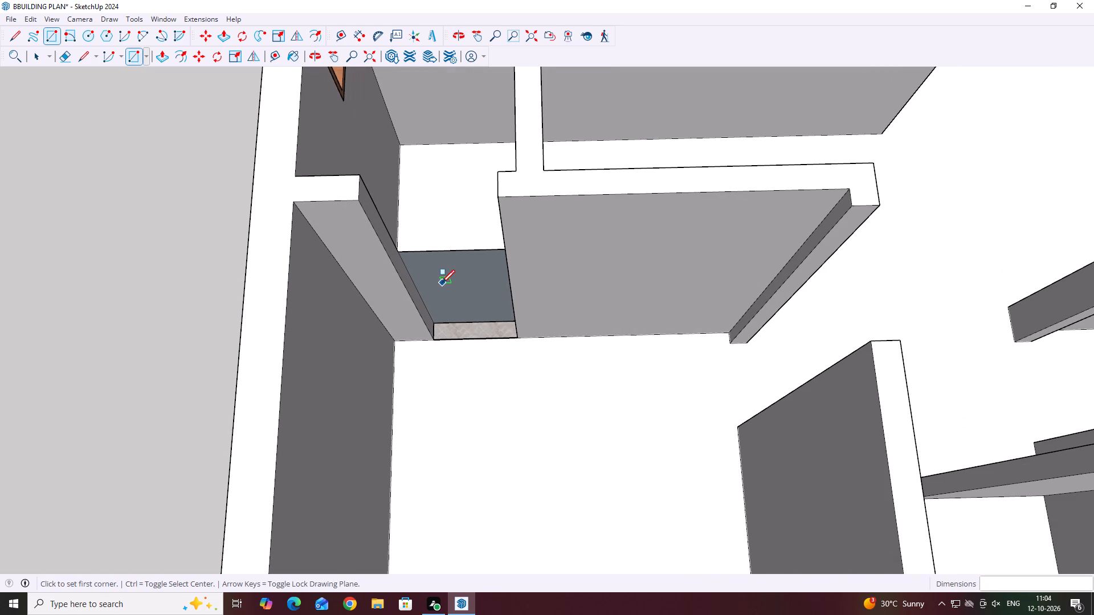
{"action": "key", "text": "space"}
{"action": "left_click", "coordinate": [456, 284]}
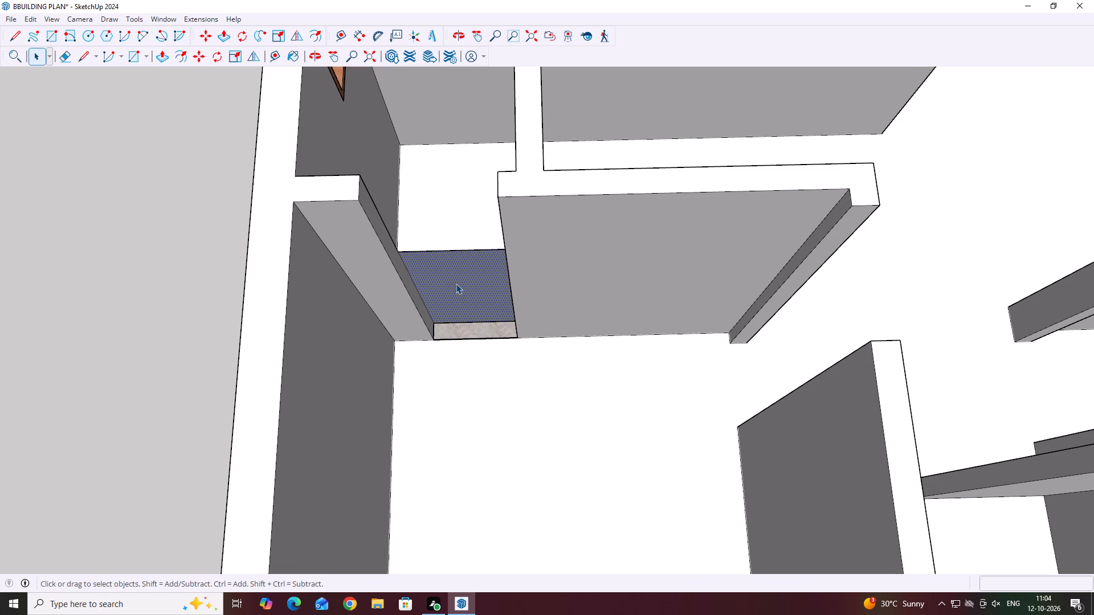
{"action": "double_click", "coordinate": [456, 282]}
{"action": "right_click", "coordinate": [456, 282]}
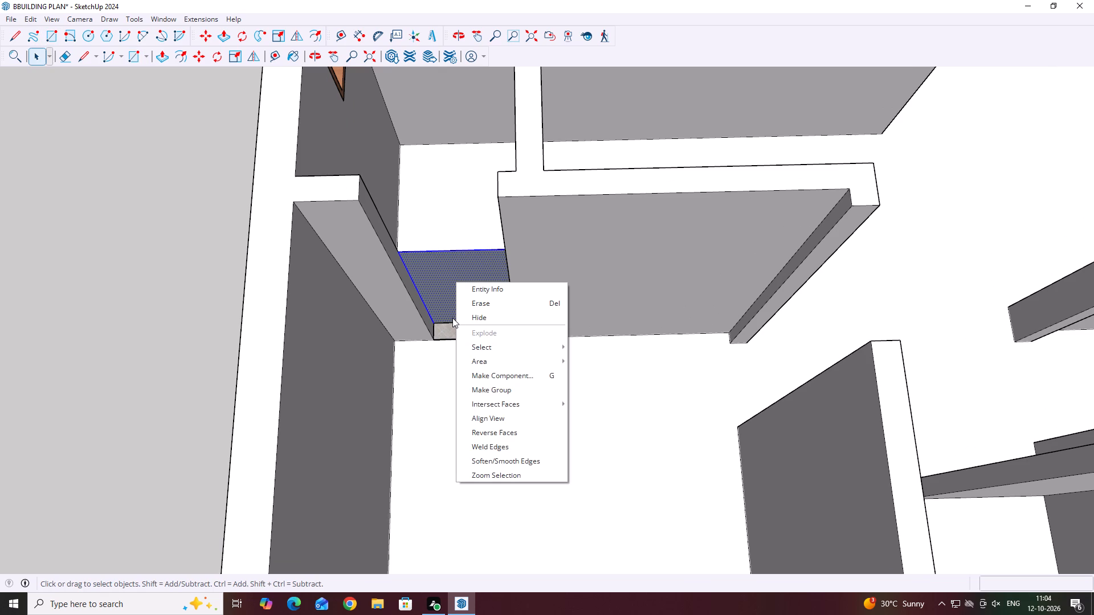
{"action": "middle_click_drag", "start_coordinate": [534, 318], "coordinate": [606, 300]}
{"action": "middle_click_drag", "start_coordinate": [454, 327], "coordinate": [596, 297]}
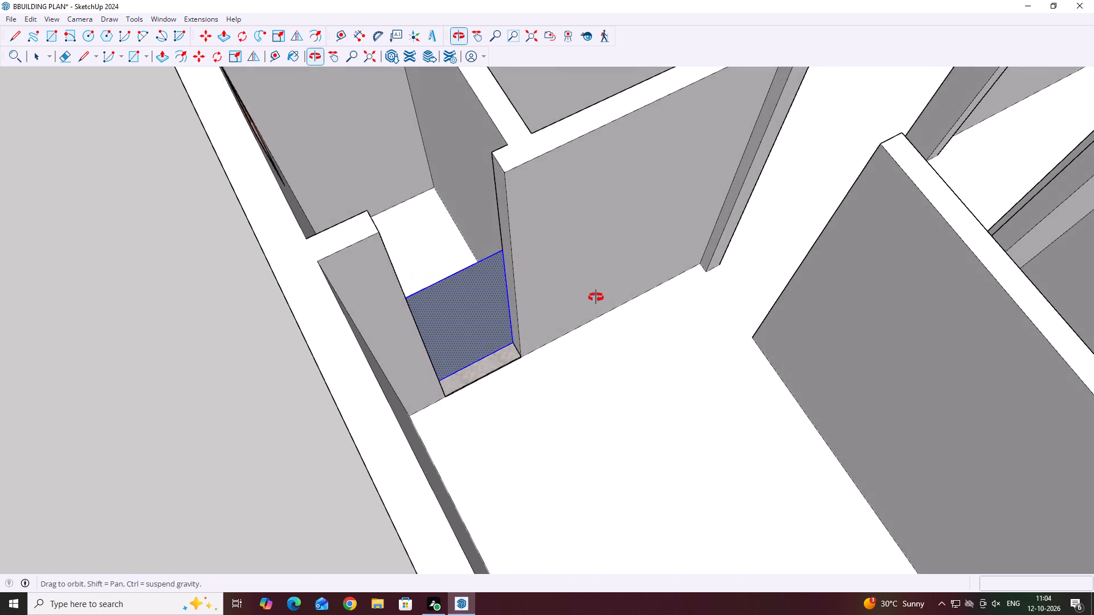
{"action": "middle_click_drag", "start_coordinate": [596, 297], "coordinate": [485, 307]}
{"action": "double_click", "coordinate": [472, 292]}
{"action": "right_click", "coordinate": [472, 292]}
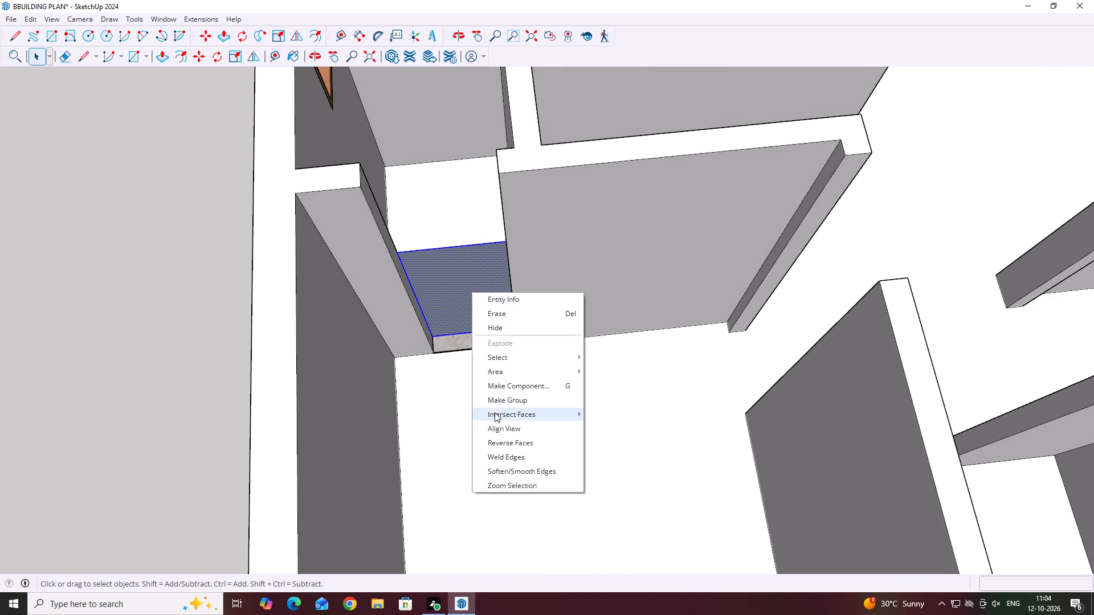
{"action": "left_click", "coordinate": [512, 403]}
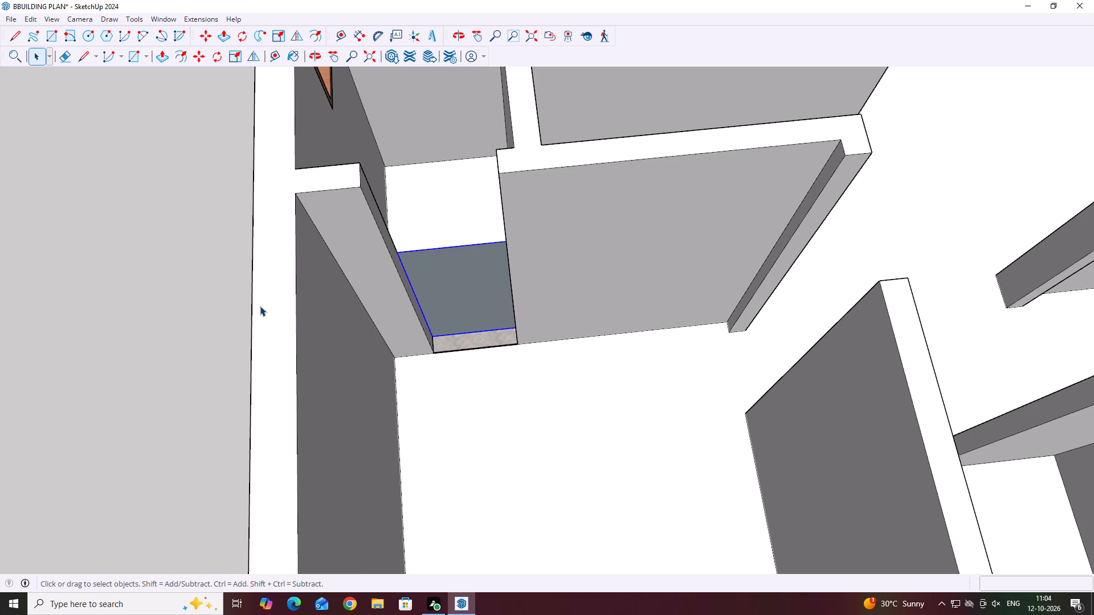
Open the door panel group for editing and reverse its face.
{"action": "left_click", "coordinate": [464, 296]}
{"action": "left_click", "coordinate": [464, 296]}
{"action": "left_click", "coordinate": [464, 296]}
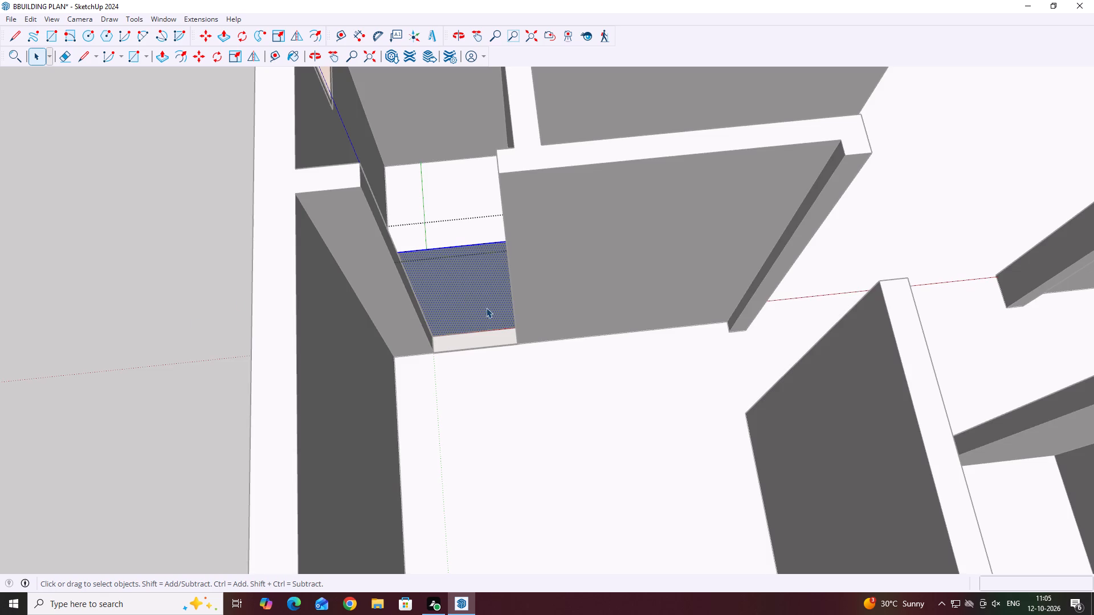
{"action": "right_click", "coordinate": [482, 306]}
{"action": "left_click", "coordinate": [516, 455]}
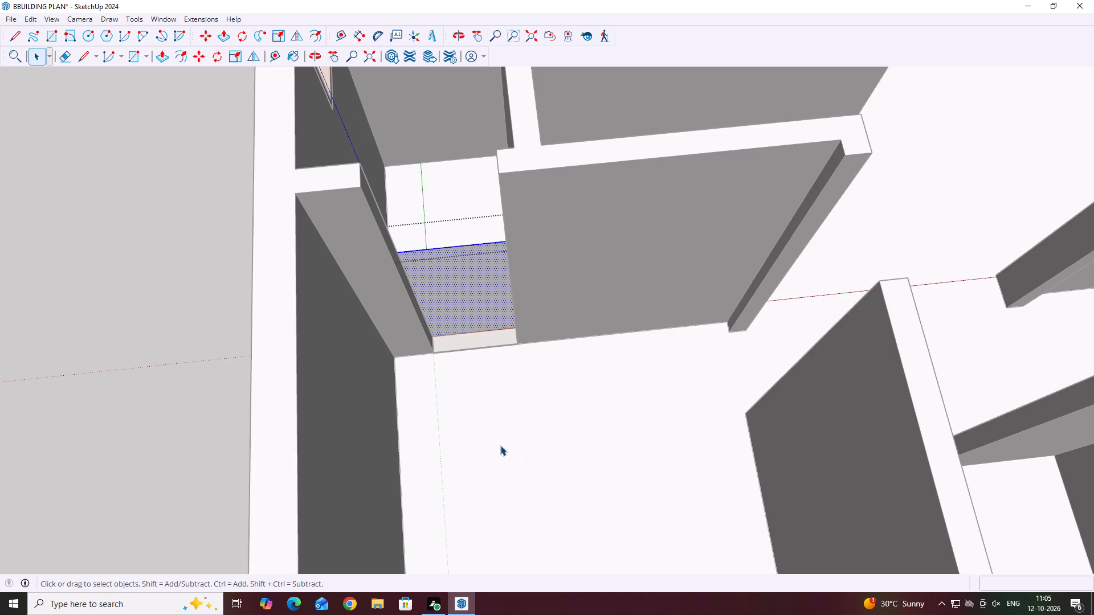
Split the door panel into two equal leaves with a line from its top edge's midpoint to its bottom edge's midpoint.
{"action": "scroll", "coordinate": [447, 289], "scroll_direction": "up", "scroll_amount": 3}
{"action": "middle_click_drag", "start_coordinate": [507, 300], "coordinate": [462, 277]}
{"action": "middle_click_drag", "start_coordinate": [426, 282], "coordinate": [443, 289]}
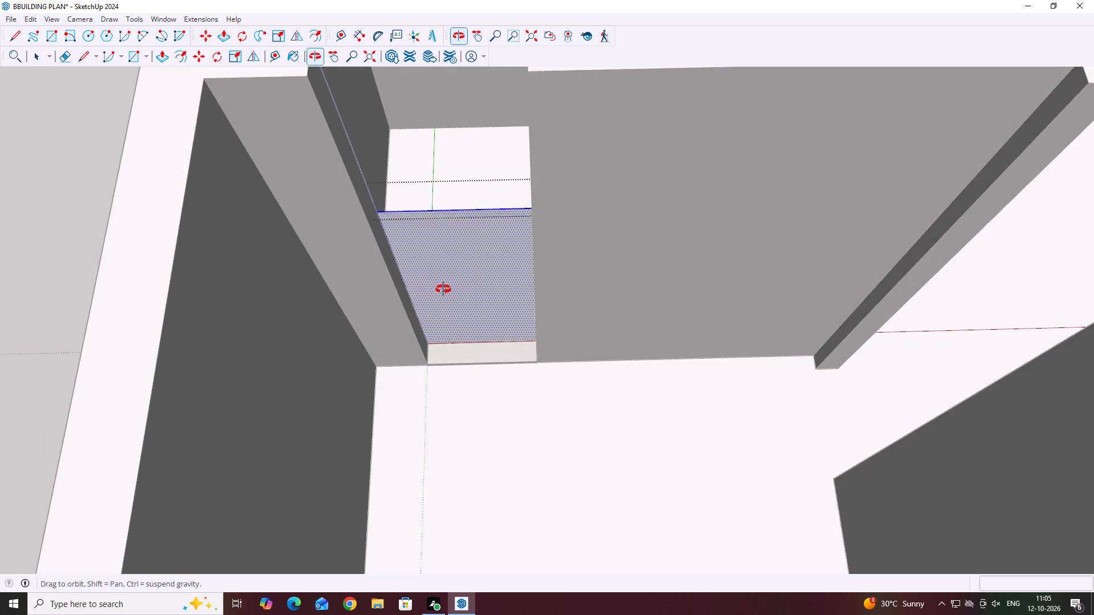
{"action": "middle_click_drag", "start_coordinate": [443, 289], "coordinate": [441, 276]}
{"action": "scroll", "coordinate": [441, 276], "scroll_direction": "up", "scroll_amount": 3}
{"action": "middle_click_drag", "start_coordinate": [441, 276], "coordinate": [447, 275]}
{"action": "middle_click_drag", "start_coordinate": [452, 222], "coordinate": [499, 204]}
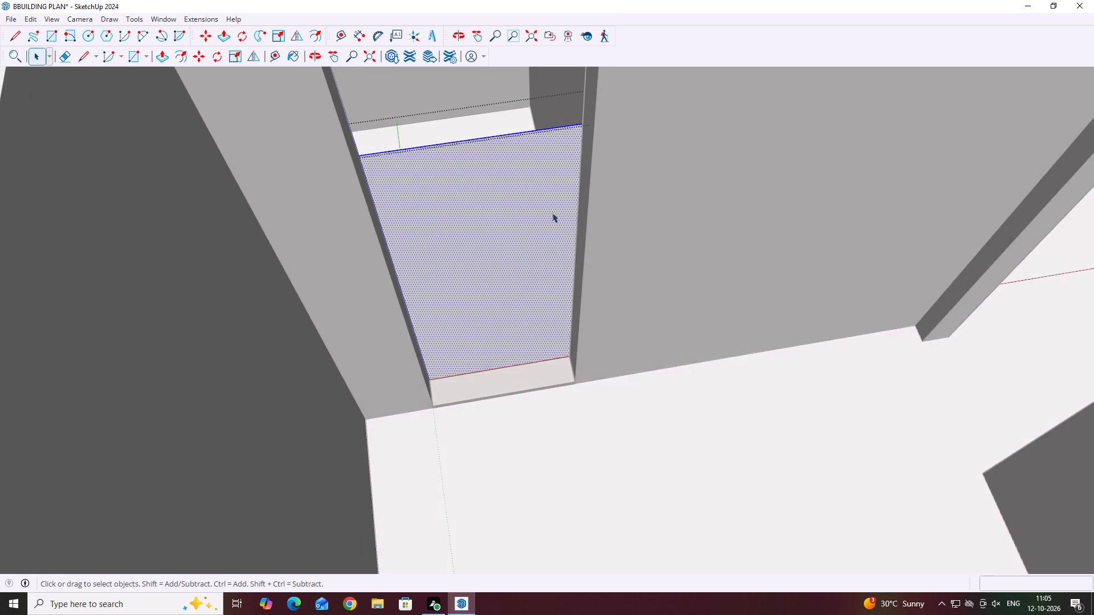
{"action": "scroll", "coordinate": [586, 170], "scroll_direction": "up", "scroll_amount": 8}
{"action": "middle_click_drag", "start_coordinate": [562, 132], "coordinate": [495, 142]}
{"action": "scroll", "coordinate": [495, 142], "scroll_direction": "down", "scroll_amount": 3}
{"action": "middle_click_drag", "start_coordinate": [500, 177], "coordinate": [456, 270]}
{"action": "scroll", "coordinate": [517, 141], "scroll_direction": "down", "scroll_amount": 9}
{"action": "middle_click_drag", "start_coordinate": [438, 321], "coordinate": [602, 212]}
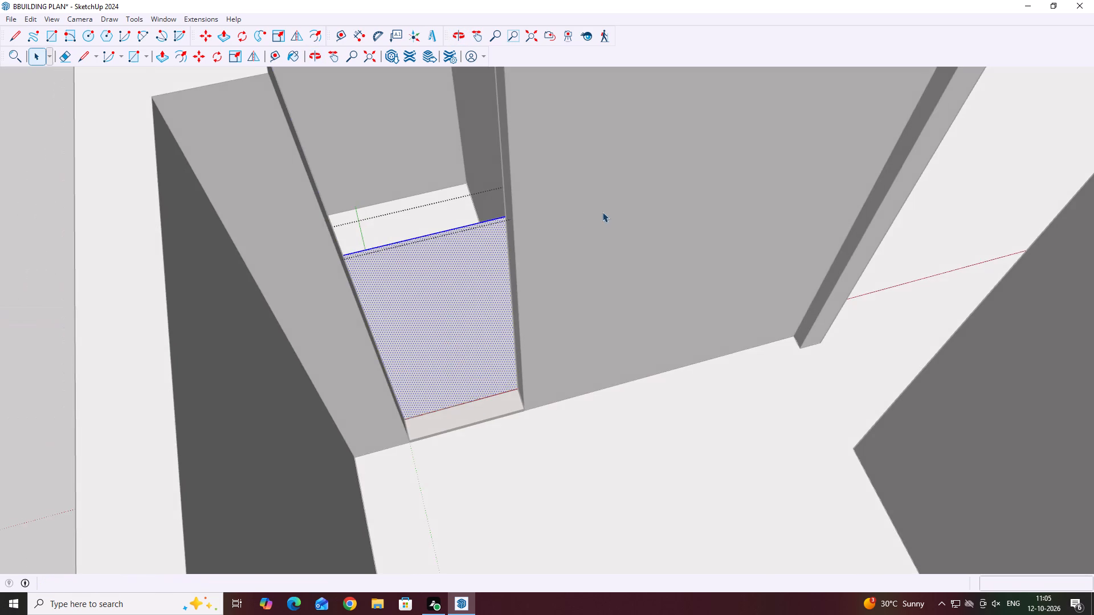
{"action": "scroll", "coordinate": [470, 224], "scroll_direction": "up", "scroll_amount": 7}
{"action": "middle_click_drag", "start_coordinate": [525, 268], "coordinate": [501, 233]}
{"action": "middle_click_drag", "start_coordinate": [411, 251], "coordinate": [388, 246]}
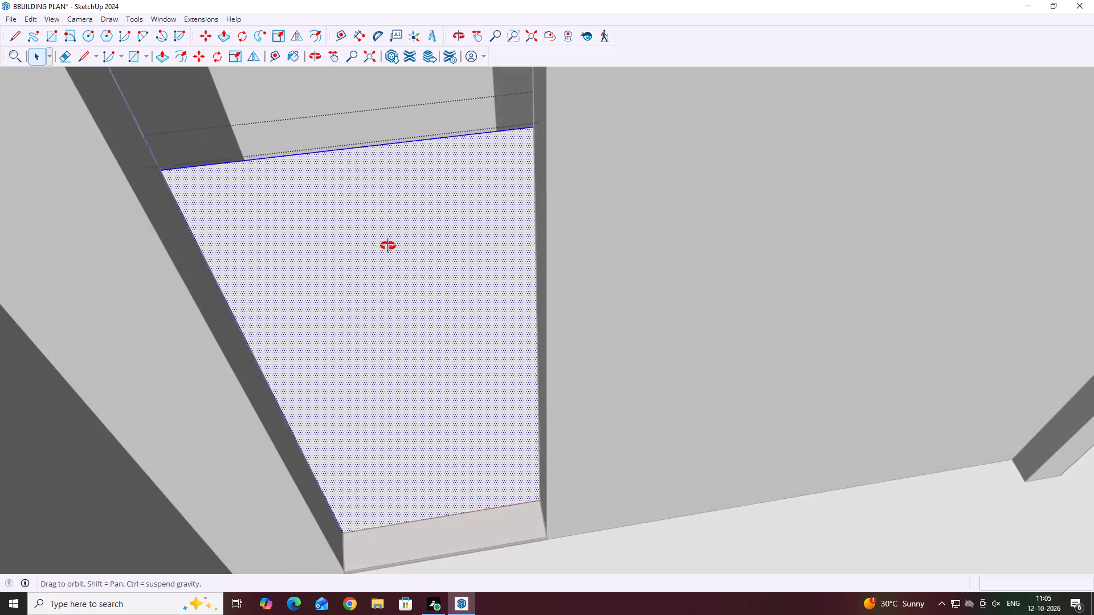
{"action": "middle_click_drag", "start_coordinate": [388, 246], "coordinate": [382, 244]}
{"action": "key", "text": "f"}
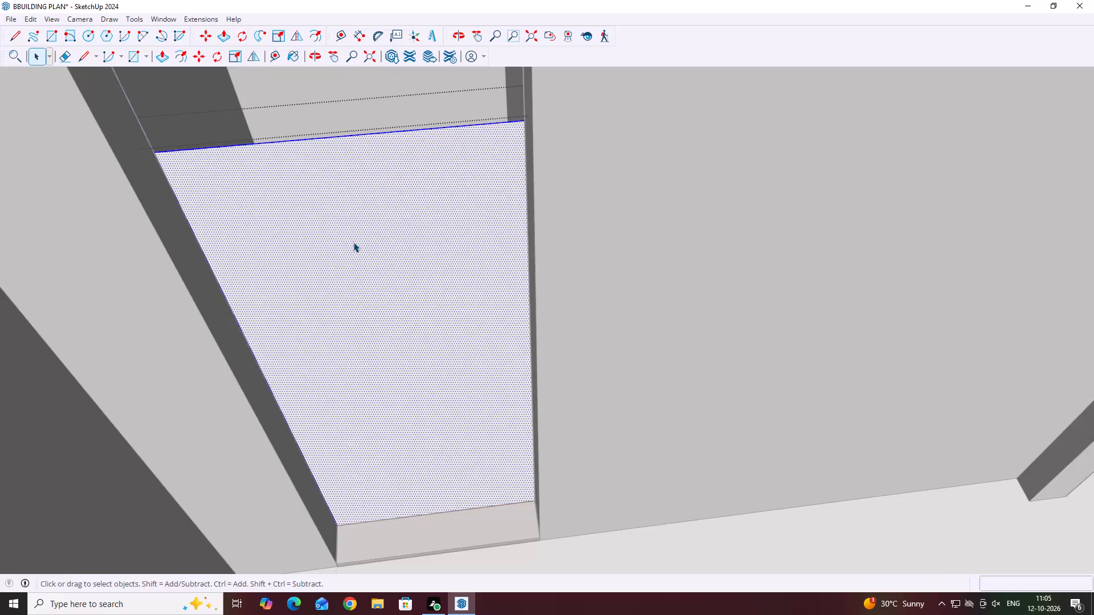
{"action": "key", "text": "l"}
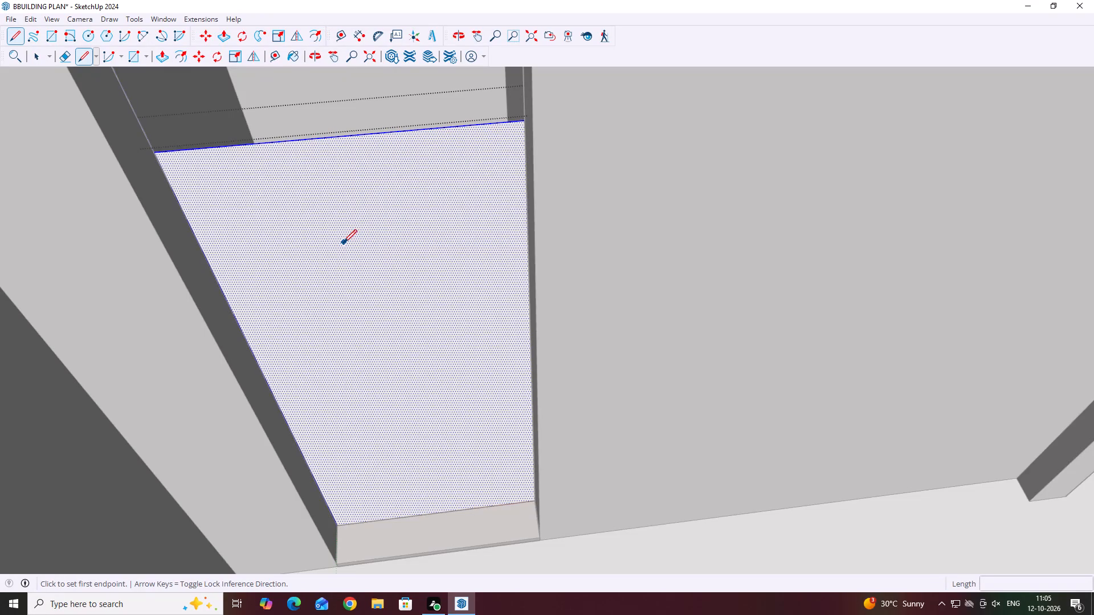
{"action": "left_click", "coordinate": [342, 138]}
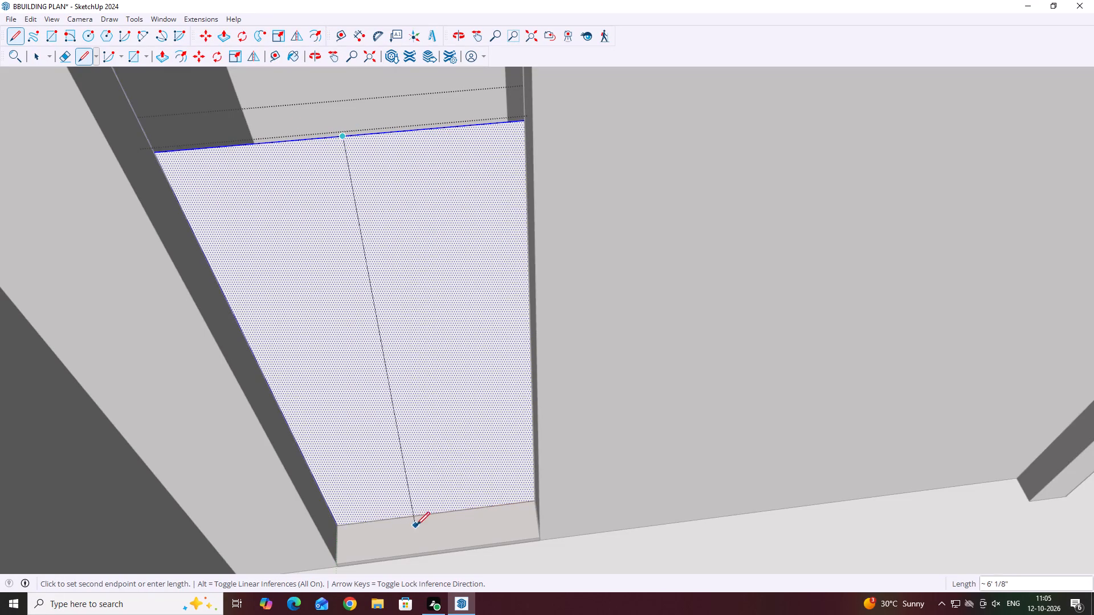
{"action": "left_click", "coordinate": [438, 515]}
{"action": "scroll", "coordinate": [388, 466], "scroll_direction": "down", "scroll_amount": 6}
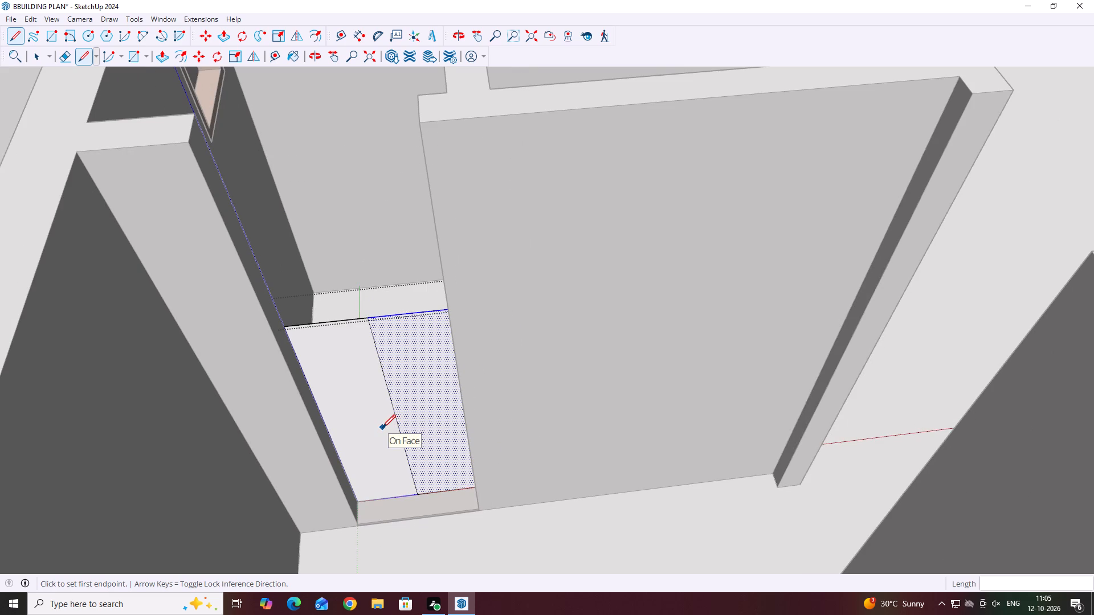
{"action": "key", "text": "space"}
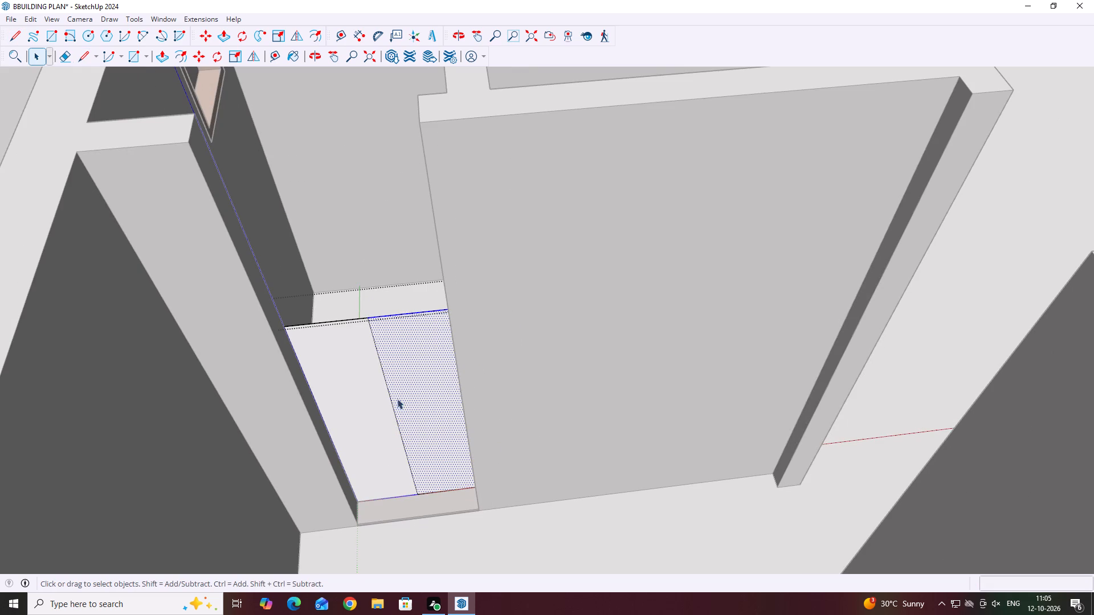
Offset the outline of the door leaf farther from the blue axis inward by 2".
{"action": "scroll", "coordinate": [394, 337], "scroll_direction": "up", "scroll_amount": 8}
{"action": "middle_click_drag", "start_coordinate": [430, 317], "coordinate": [415, 302]}
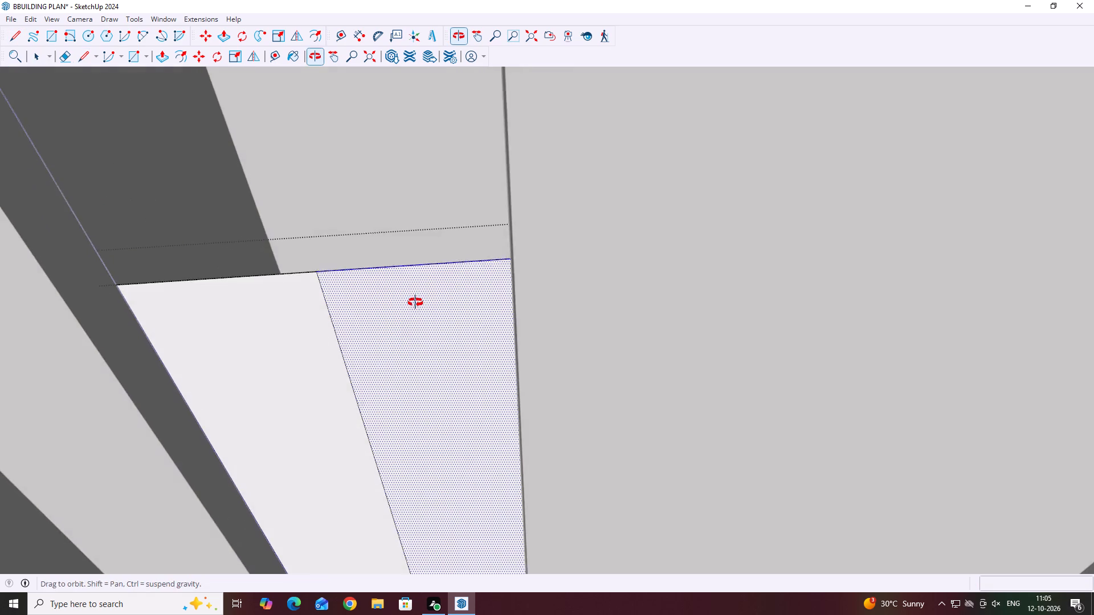
{"action": "middle_click_drag", "start_coordinate": [415, 302], "coordinate": [415, 302]}
{"action": "scroll", "coordinate": [404, 327], "scroll_direction": "up", "scroll_amount": 4}
{"action": "middle_click_drag", "start_coordinate": [438, 327], "coordinate": [431, 309]}
{"action": "key", "text": "f"}
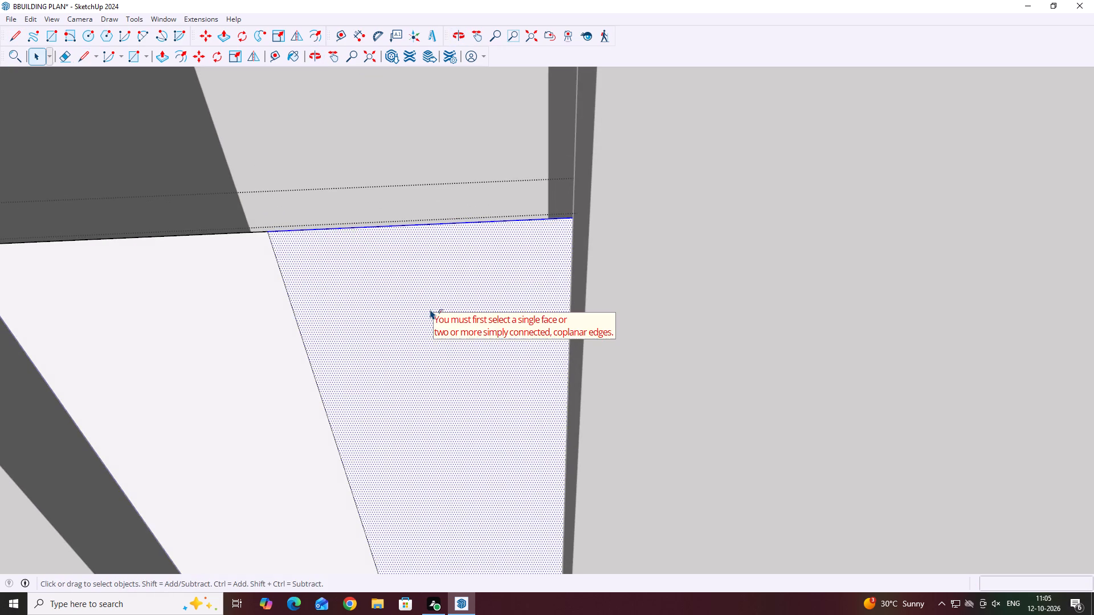
{"action": "left_click", "coordinate": [405, 235]}
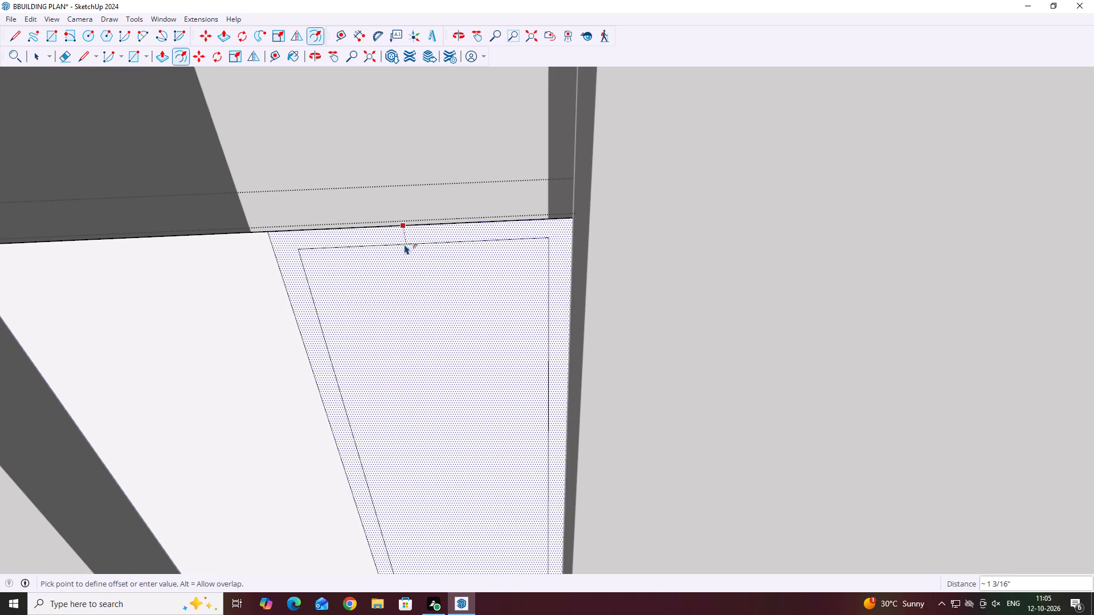
{"action": "key", "text": "2"}
{"action": "key", "text": "Return"}
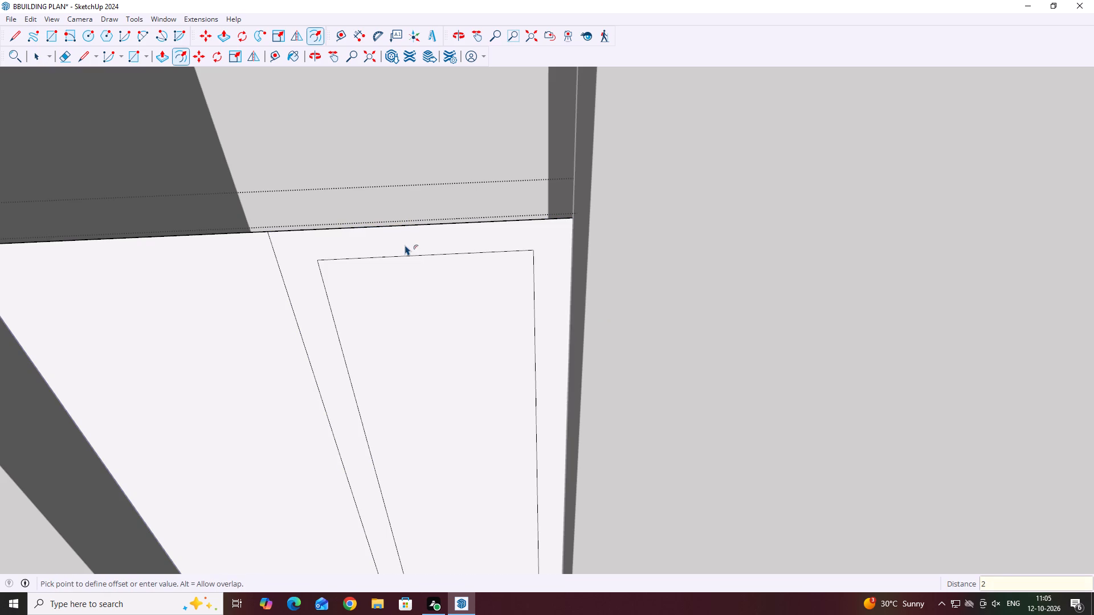
Offset the outline of the other door leaf, beside the blue axis, inward by 2", and close the door panel group.
{"action": "scroll", "coordinate": [403, 247], "scroll_direction": "down", "scroll_amount": 11}
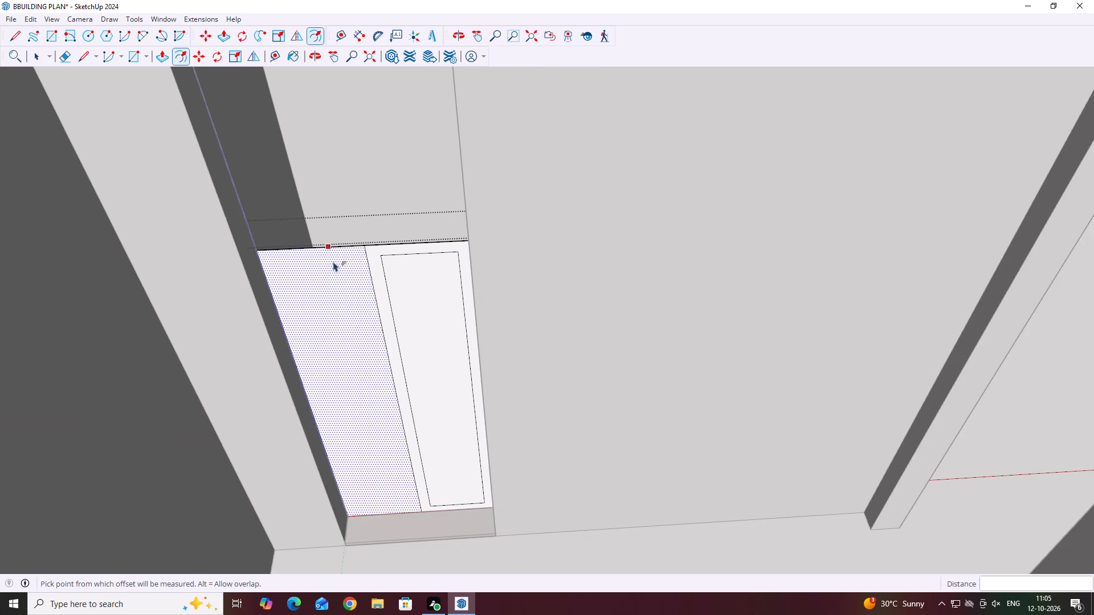
{"action": "left_click", "coordinate": [335, 244]}
{"action": "left_click", "coordinate": [330, 257]}
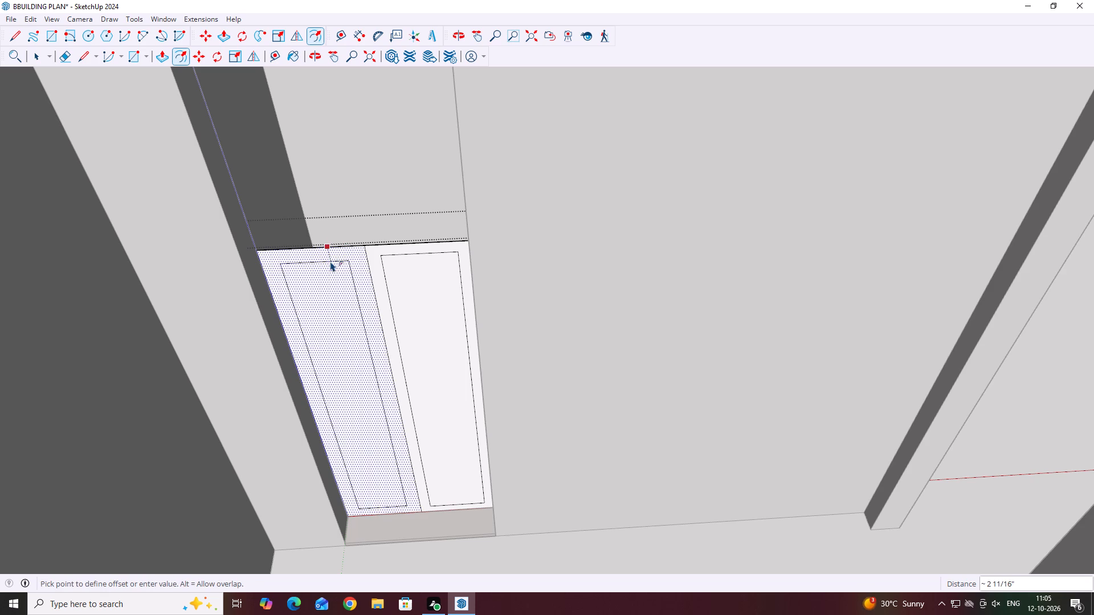
{"action": "key", "text": "2"}
{"action": "key", "text": "Return"}
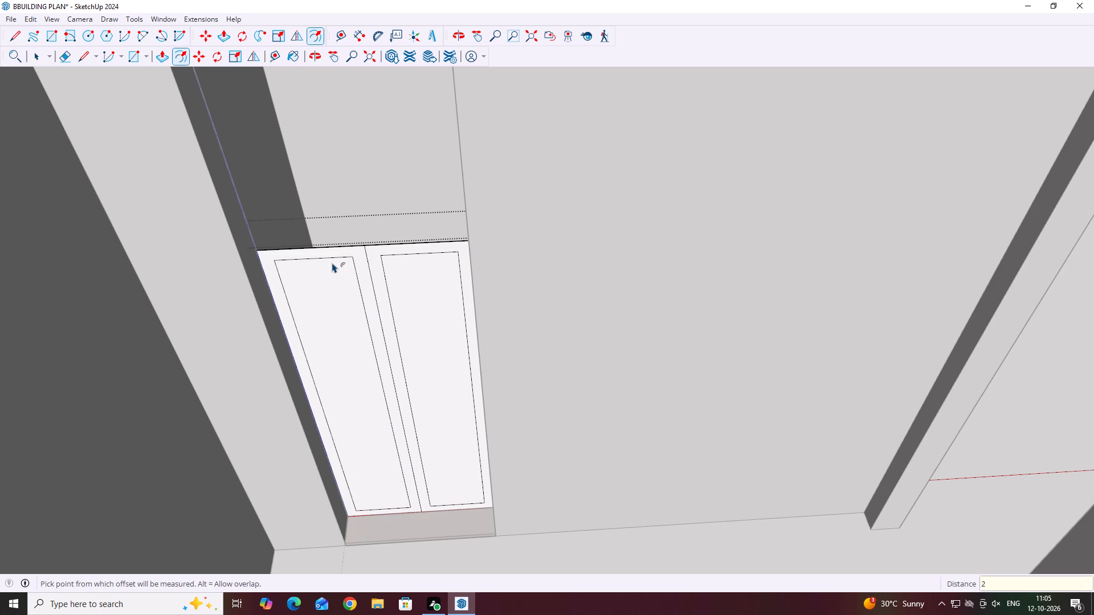
{"action": "key", "text": "space"}
{"action": "left_click", "coordinate": [387, 194]}
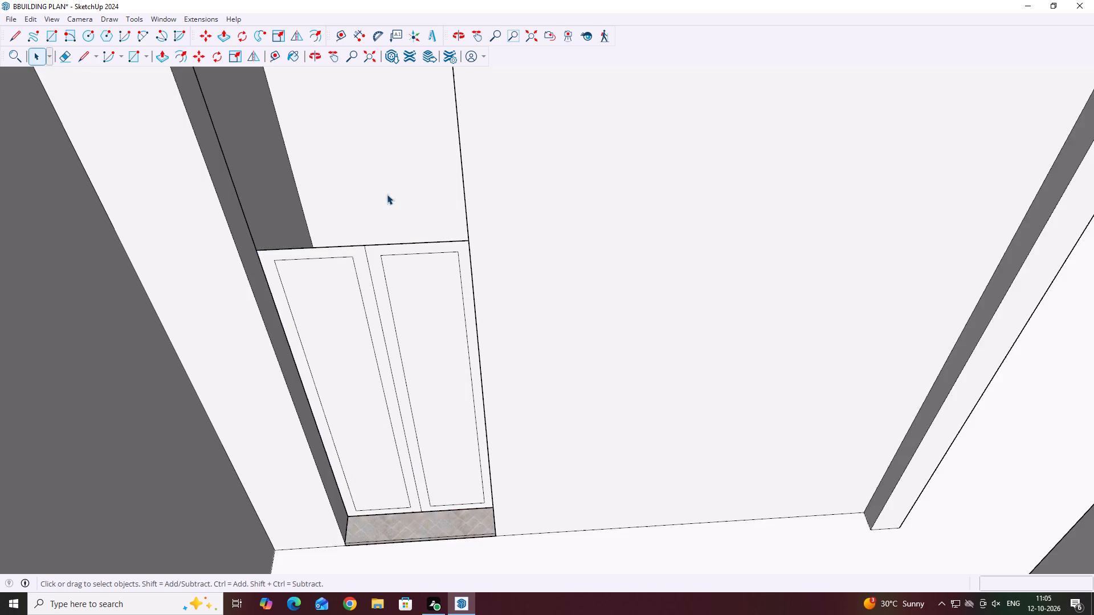
Reopen the door panel group and pull the border face of the leaf farther from the blue axis out 6".
{"action": "scroll", "coordinate": [332, 266], "scroll_direction": "down", "scroll_amount": 6}
{"action": "middle_click_drag", "start_coordinate": [349, 320], "coordinate": [379, 302]}
{"action": "scroll", "coordinate": [398, 356], "scroll_direction": "up", "scroll_amount": 6}
{"action": "triple_click", "coordinate": [391, 358]}
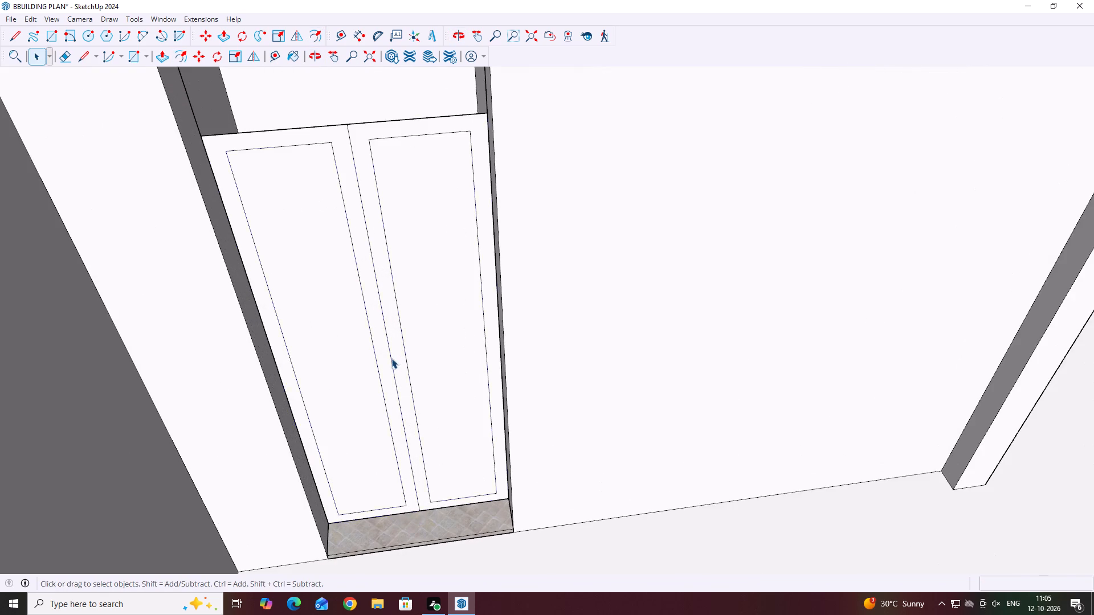
{"action": "double_click", "coordinate": [395, 362]}
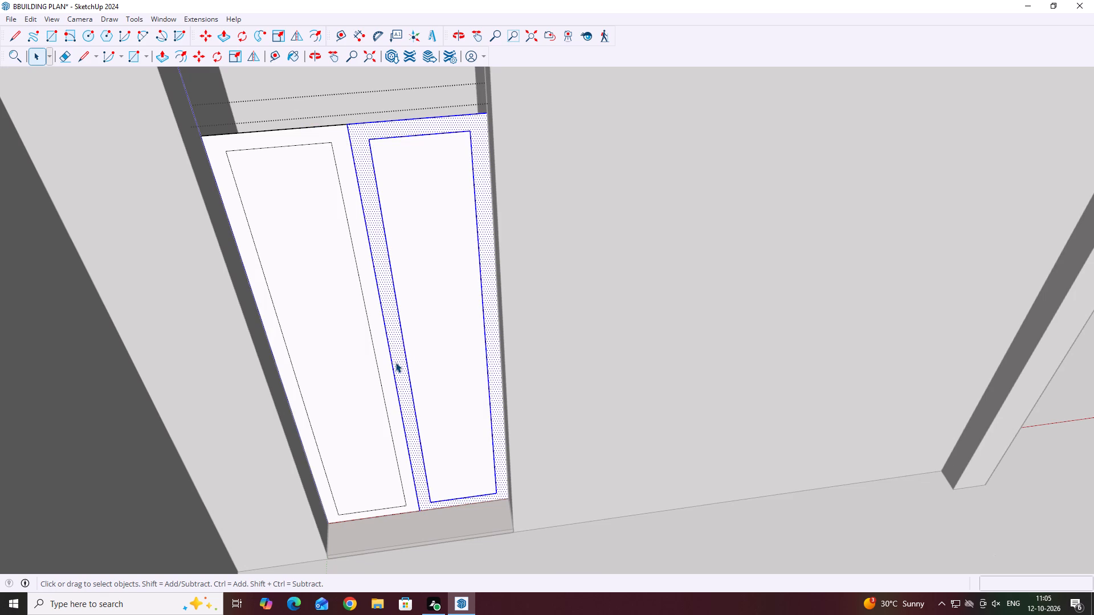
{"action": "left_click", "coordinate": [391, 360]}
{"action": "scroll", "coordinate": [378, 351], "scroll_direction": "down", "scroll_amount": 3}
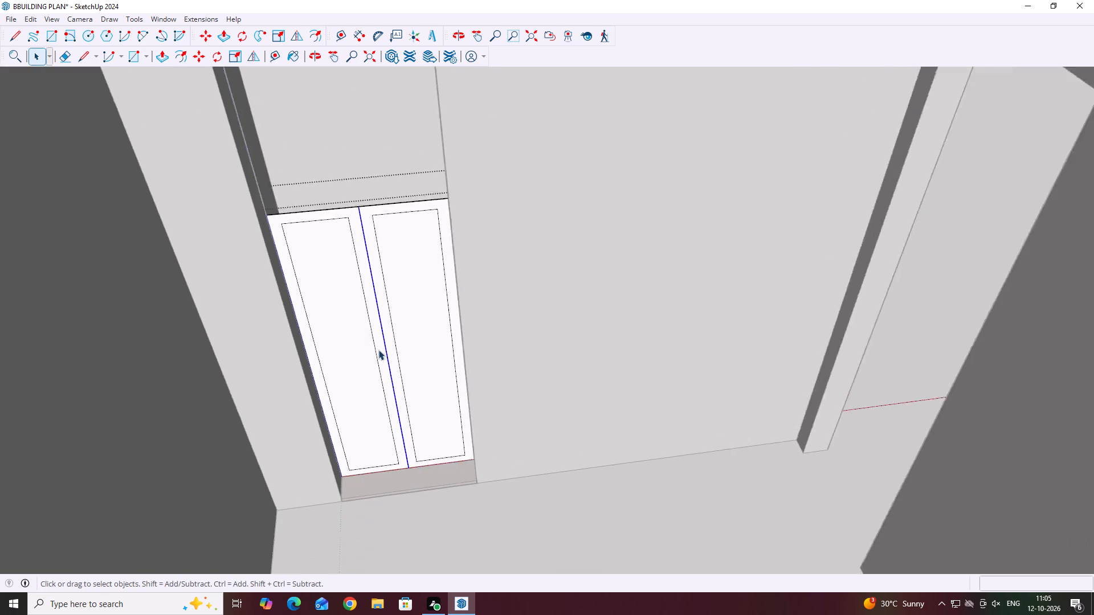
{"action": "scroll", "coordinate": [378, 350], "scroll_direction": "down", "scroll_amount": 6}
{"action": "left_click", "coordinate": [369, 239]}
{"action": "scroll", "coordinate": [368, 252], "scroll_direction": "up", "scroll_amount": 7}
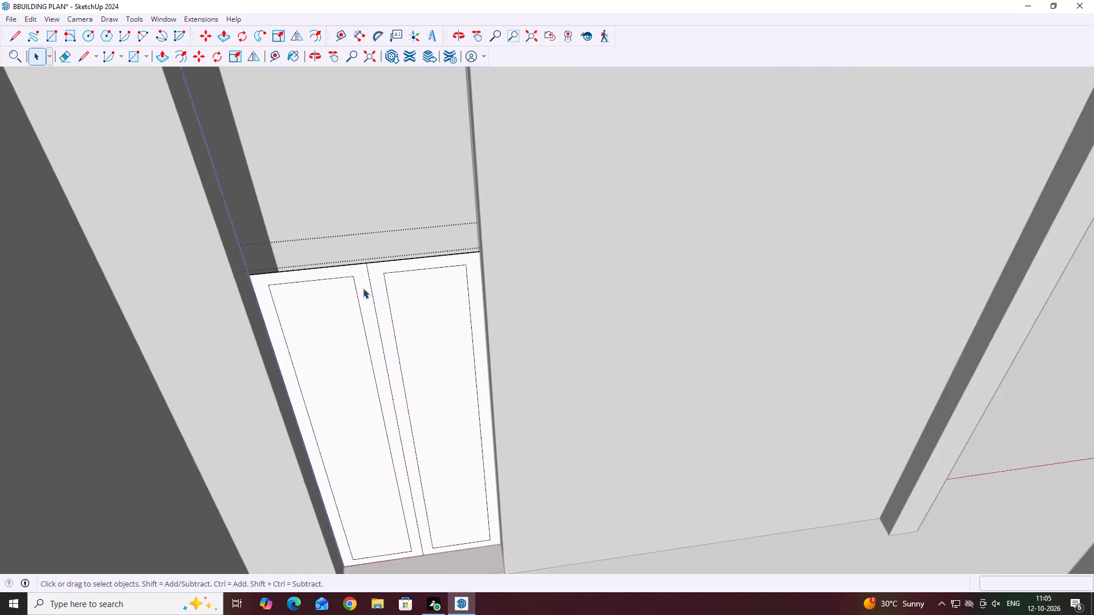
{"action": "scroll", "coordinate": [363, 288], "scroll_direction": "up", "scroll_amount": 3}
{"action": "double_click", "coordinate": [381, 290]}
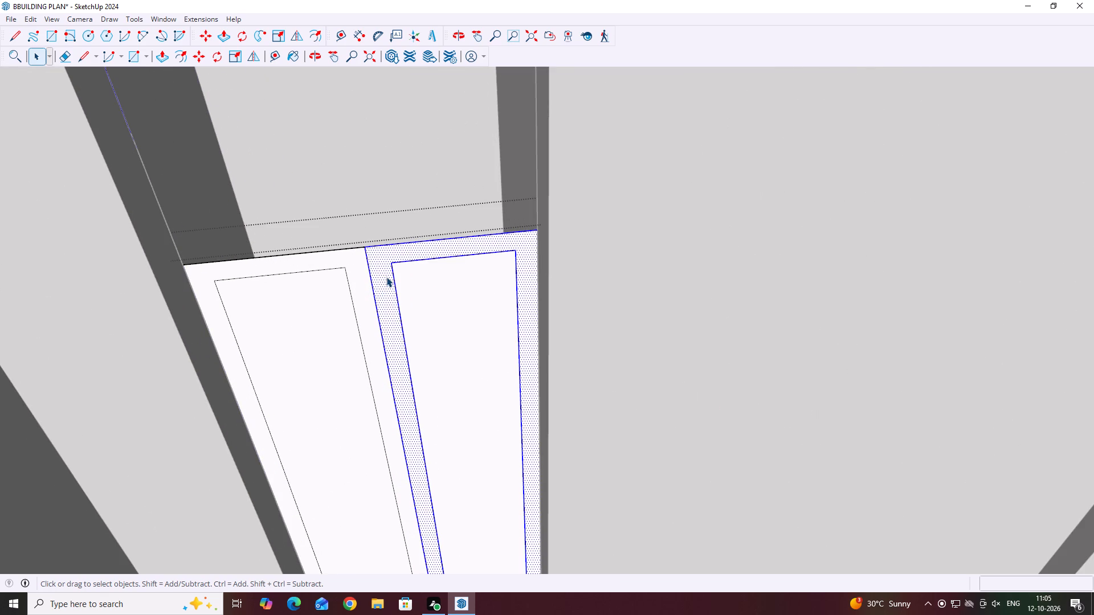
{"action": "key", "text": "p"}
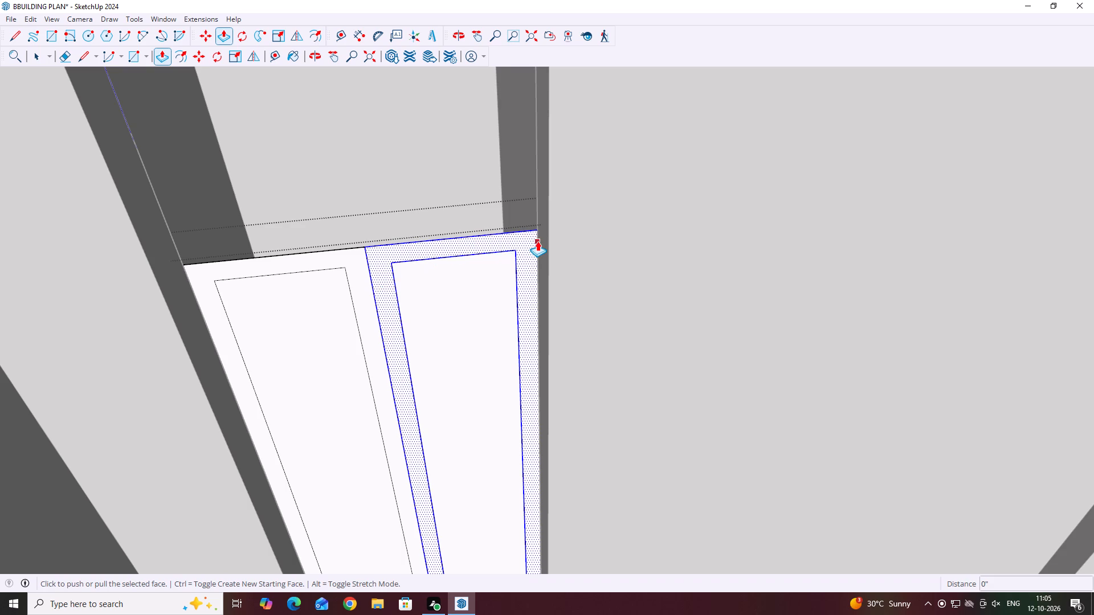
{"action": "scroll", "coordinate": [537, 241], "scroll_direction": "up", "scroll_amount": 5}
{"action": "left_click", "coordinate": [526, 231]}
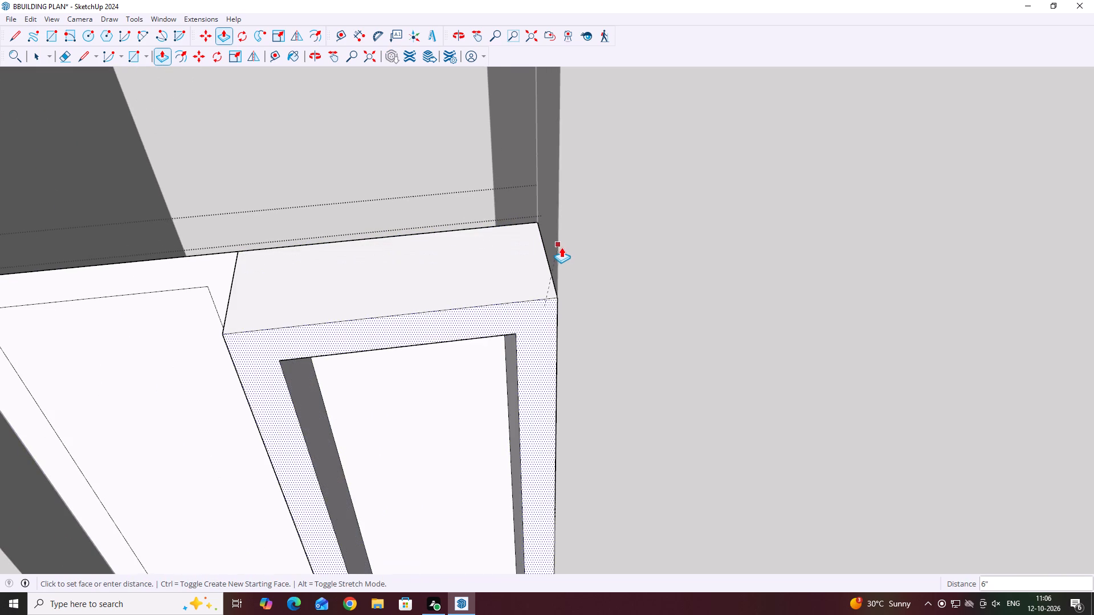
{"action": "left_click", "coordinate": [562, 247]}
{"action": "scroll", "coordinate": [572, 254], "scroll_direction": "down", "scroll_amount": 10}
{"action": "scroll", "coordinate": [439, 255], "scroll_direction": "up", "scroll_amount": 3}
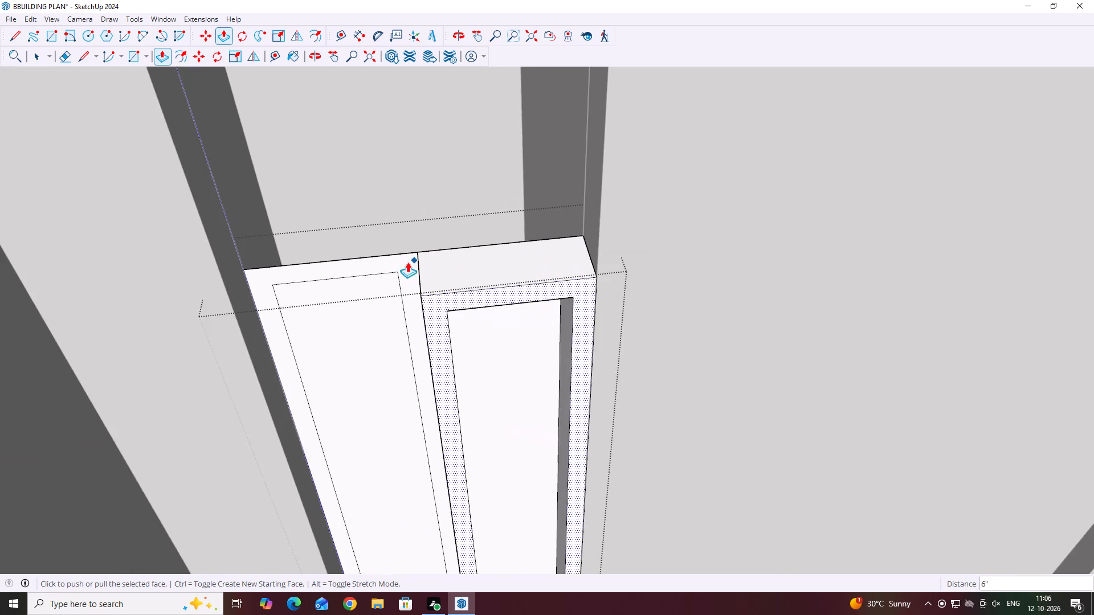
{"action": "key", "text": "space"}
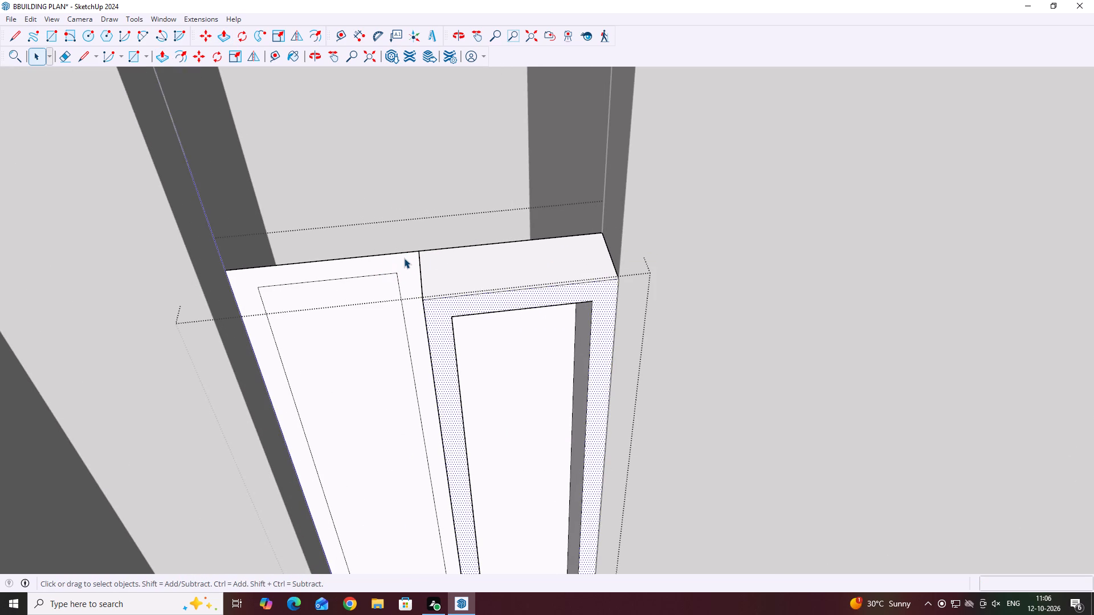
Pull the border face of the leaf beside the blue axis out 6", level with the other leaf's frame.
{"action": "left_click", "coordinate": [403, 259]}
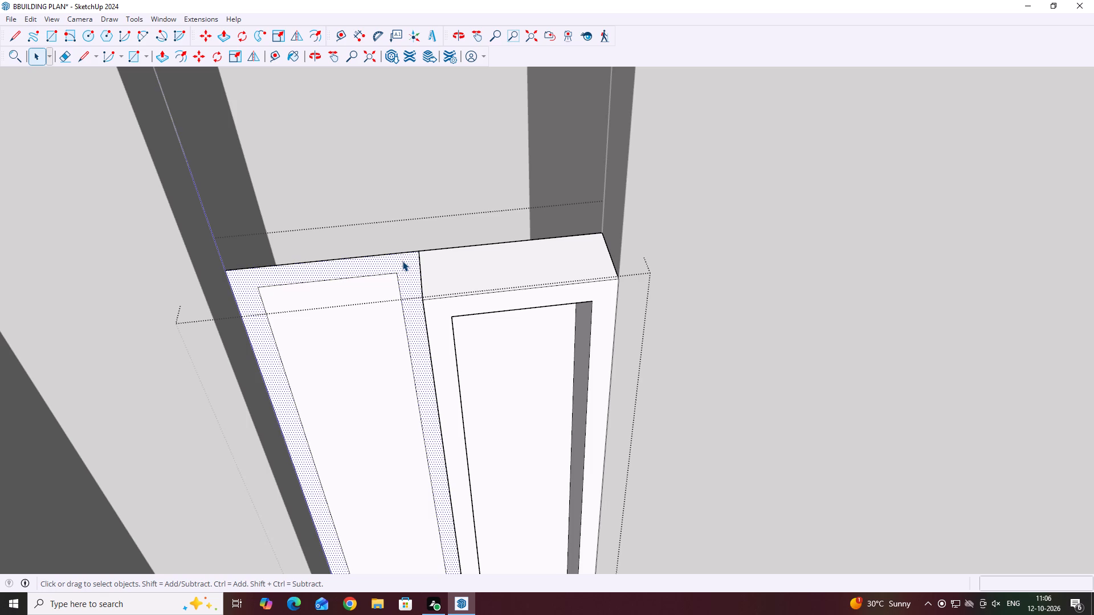
{"action": "key", "text": "p"}
{"action": "left_click", "coordinate": [371, 264]}
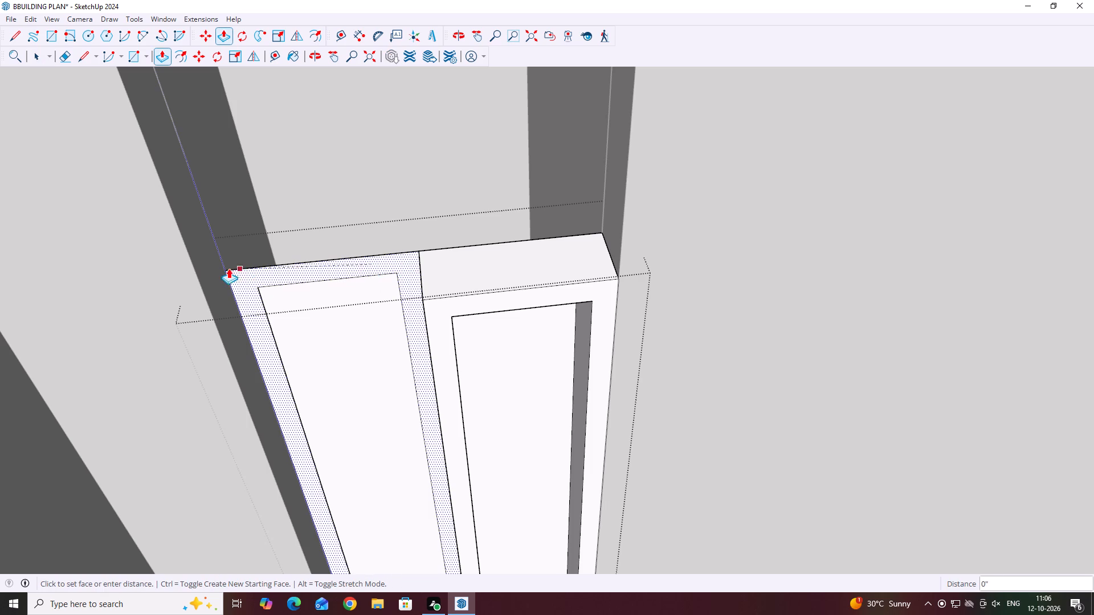
{"action": "left_click", "coordinate": [202, 322]}
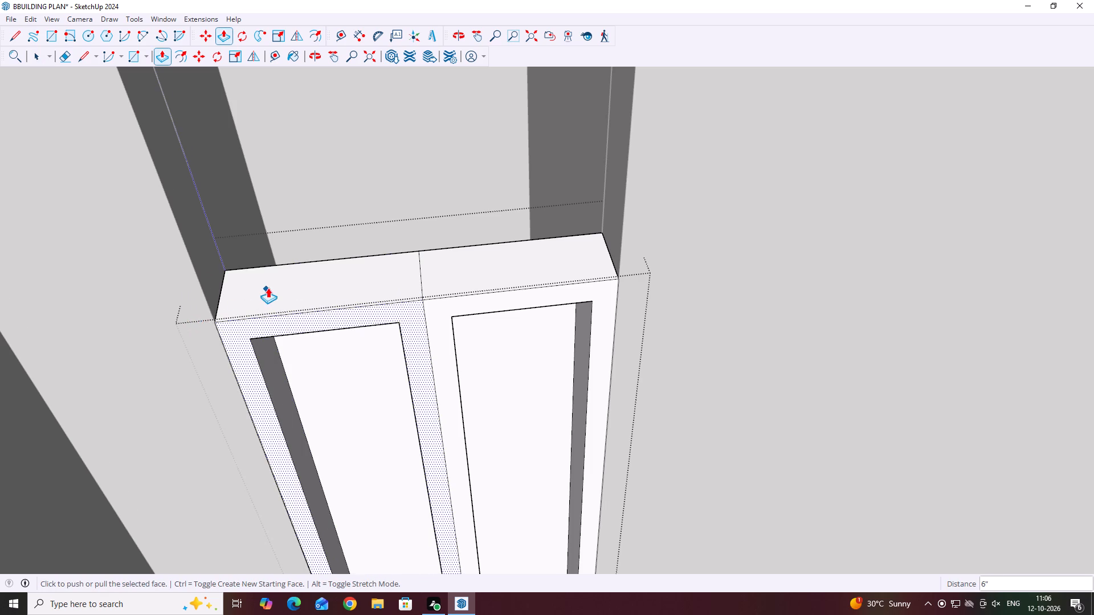
{"action": "scroll", "coordinate": [268, 288], "scroll_direction": "down", "scroll_amount": 7}
{"action": "middle_click_drag", "start_coordinate": [291, 300], "coordinate": [268, 315]}
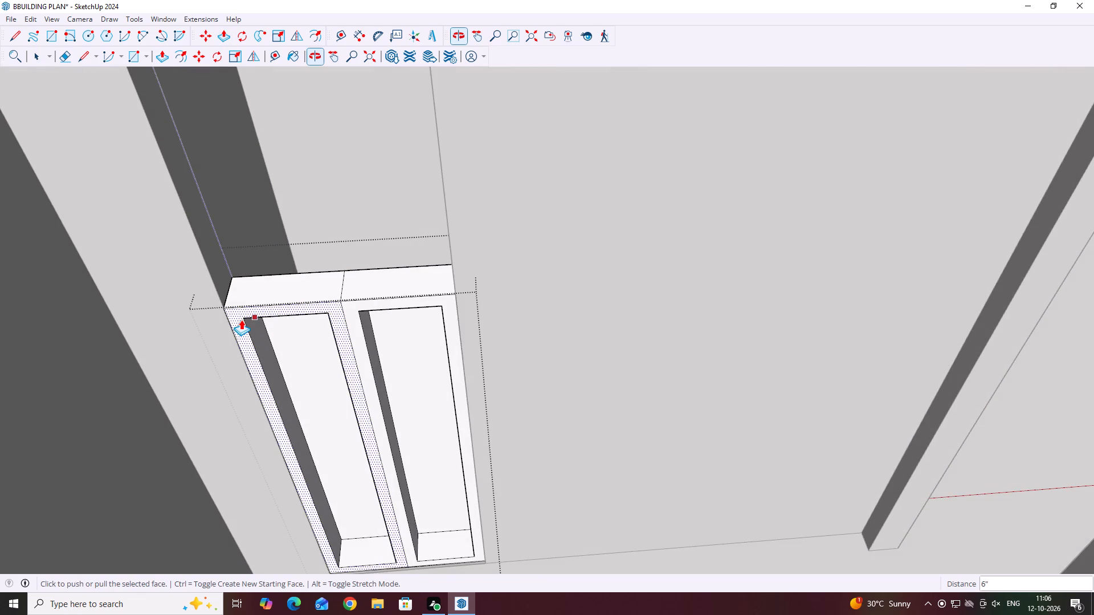
{"action": "key", "text": "space"}
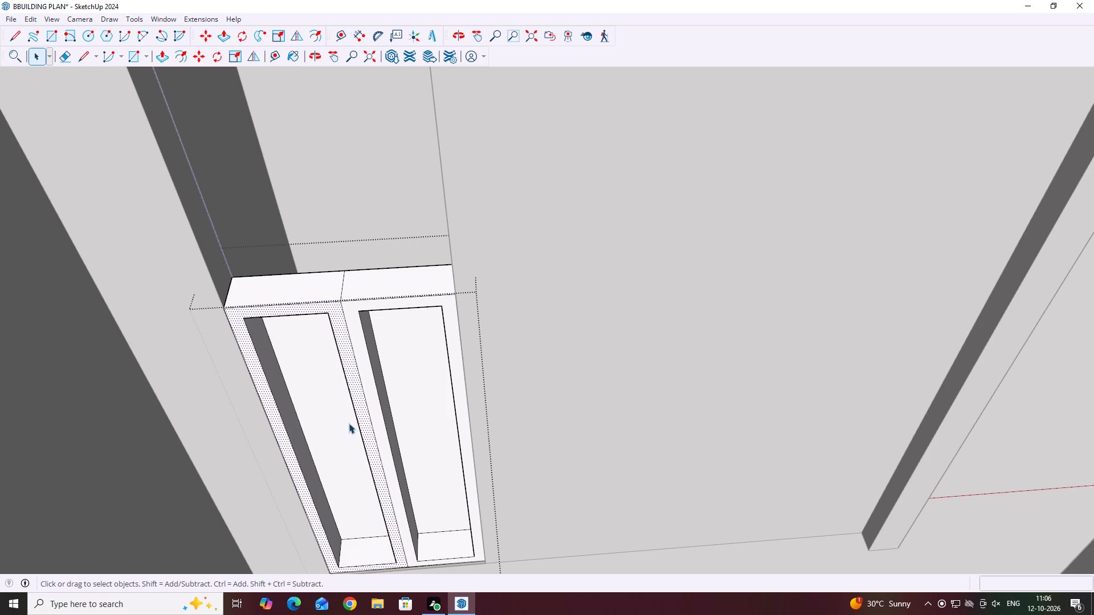
Delete the inner panel faces of both door leaves, leaving open frames.
{"action": "middle_click_drag", "start_coordinate": [454, 402], "coordinate": [333, 356]}
{"action": "scroll", "coordinate": [301, 342], "scroll_direction": "up", "scroll_amount": 4}
{"action": "middle_click_drag", "start_coordinate": [126, 368], "coordinate": [182, 380]}
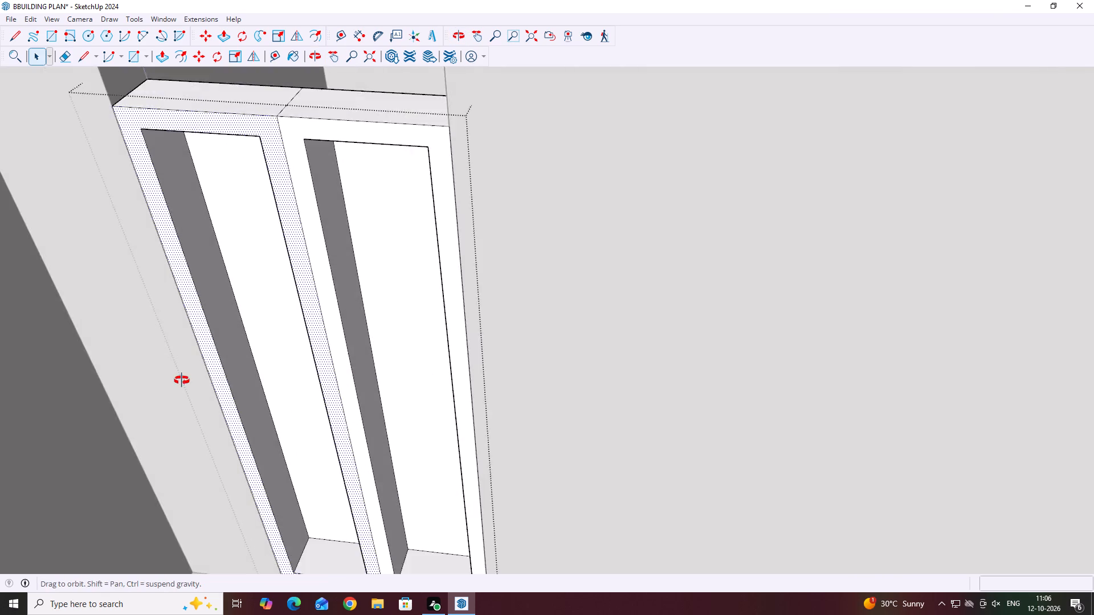
{"action": "middle_click_drag", "start_coordinate": [182, 380], "coordinate": [191, 378]}
{"action": "scroll", "coordinate": [287, 371], "scroll_direction": "down", "scroll_amount": 2}
{"action": "left_click", "coordinate": [303, 372]}
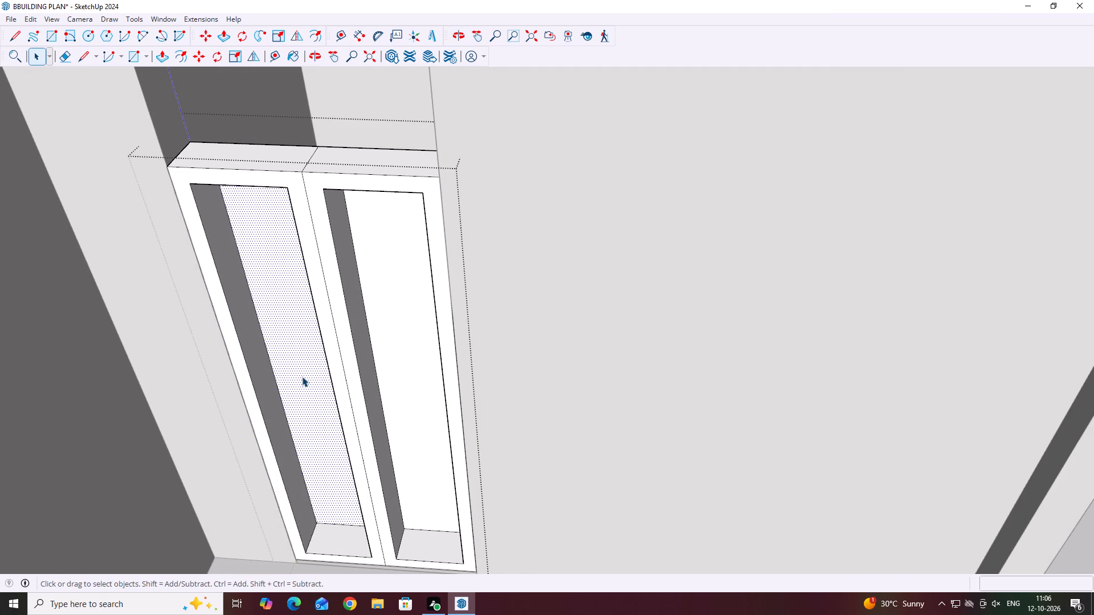
{"action": "key", "text": "Delete"}
{"action": "left_click", "coordinate": [441, 370]}
{"action": "left_click", "coordinate": [407, 366]}
{"action": "key", "text": "Delete"}
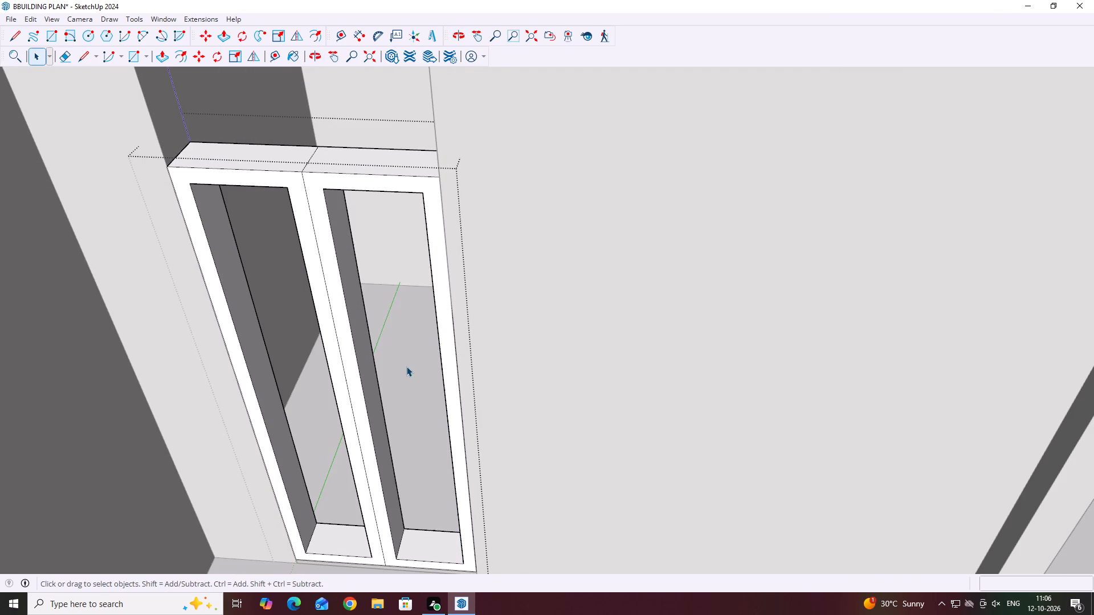
Examine the building from around the outside to find the opposite side of the door frame.
{"action": "scroll", "coordinate": [406, 366], "scroll_direction": "down", "scroll_amount": 5}
{"action": "middle_click_drag", "start_coordinate": [416, 345], "coordinate": [128, 458]}
{"action": "middle_click_drag", "start_coordinate": [396, 369], "coordinate": [145, 404]}
{"action": "scroll", "coordinate": [102, 403], "scroll_direction": "down", "scroll_amount": 7}
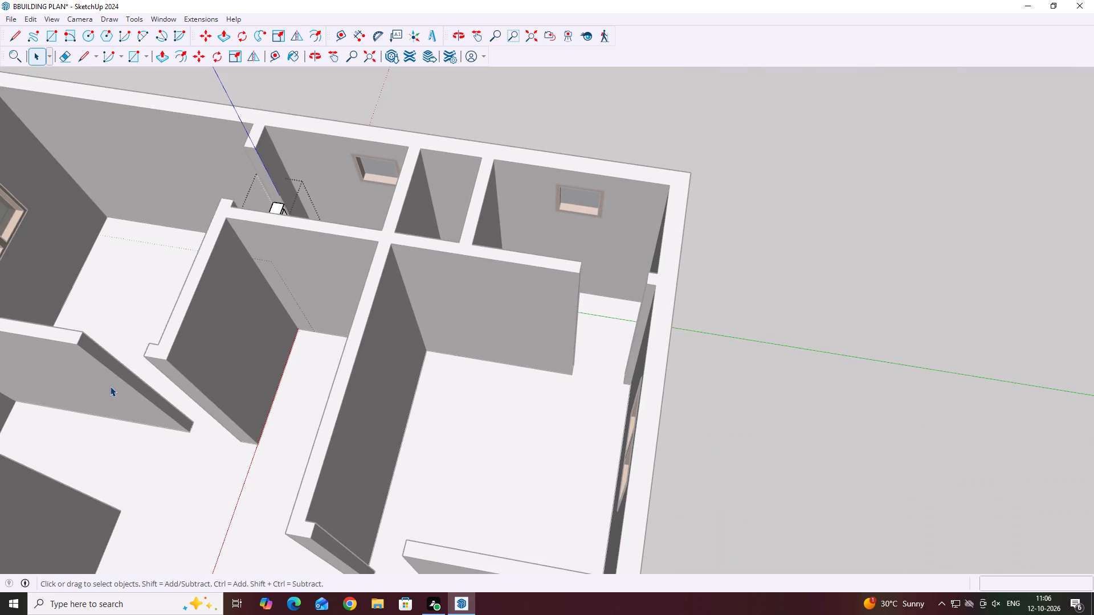
{"action": "scroll", "coordinate": [285, 347], "scroll_direction": "down", "scroll_amount": 5}
{"action": "middle_click_drag", "start_coordinate": [519, 294], "coordinate": [232, 324]}
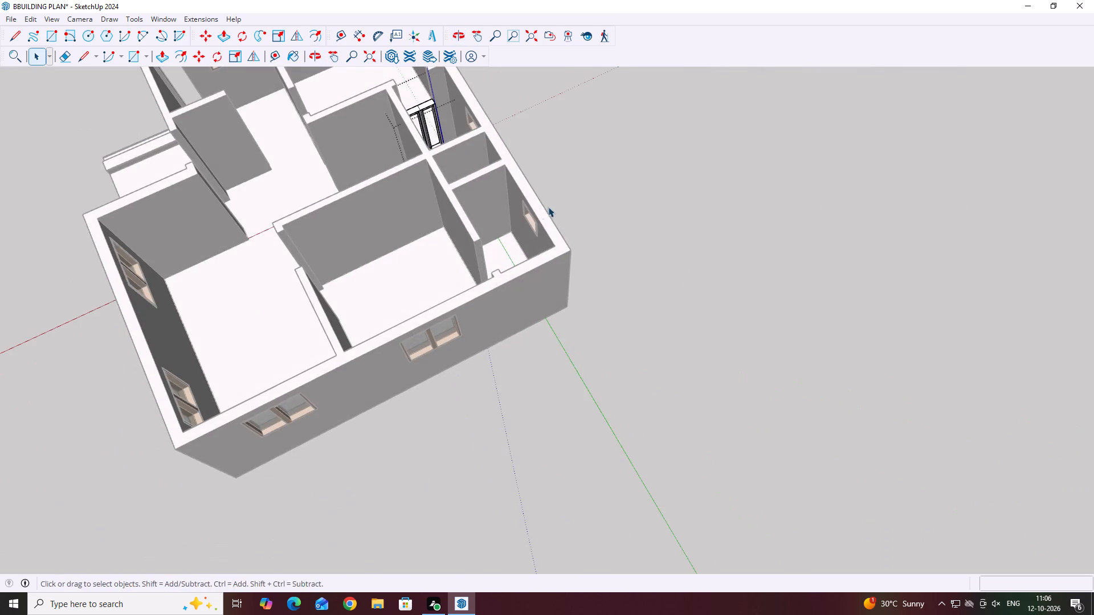
{"action": "middle_click_drag", "start_coordinate": [548, 212], "coordinate": [398, 244]}
{"action": "scroll", "coordinate": [605, 146], "scroll_direction": "up", "scroll_amount": 8}
{"action": "middle_click_drag", "start_coordinate": [350, 158], "coordinate": [189, 302]}
{"action": "scroll", "coordinate": [189, 302], "scroll_direction": "down", "scroll_amount": 3}
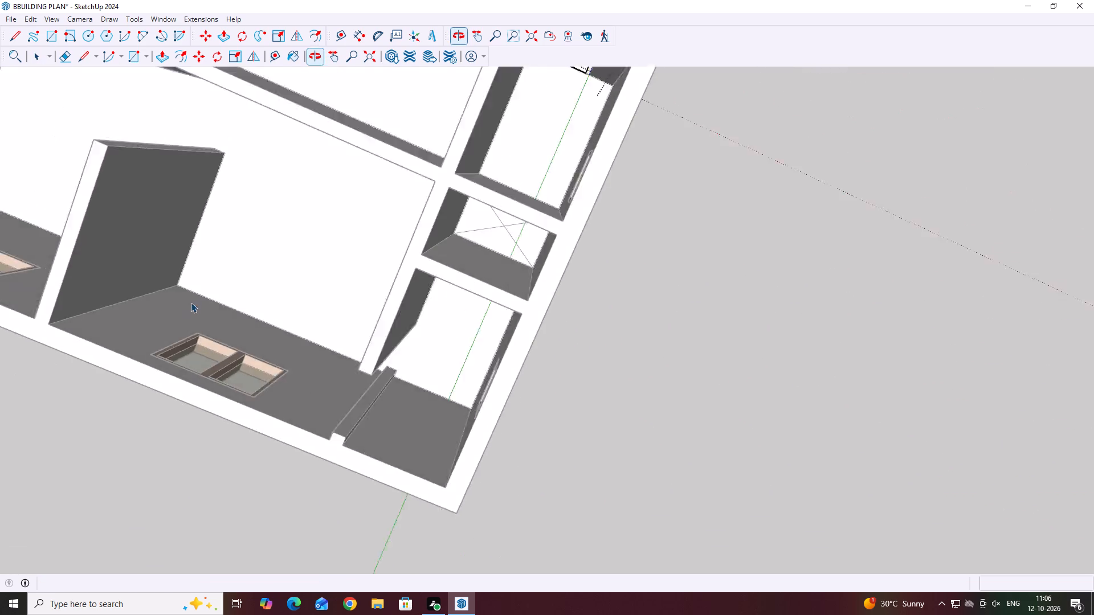
{"action": "scroll", "coordinate": [191, 302], "scroll_direction": "down", "scroll_amount": 9}
{"action": "middle_click_drag", "start_coordinate": [304, 220], "coordinate": [440, 136]}
{"action": "scroll", "coordinate": [130, 225], "scroll_direction": "down", "scroll_amount": 7}
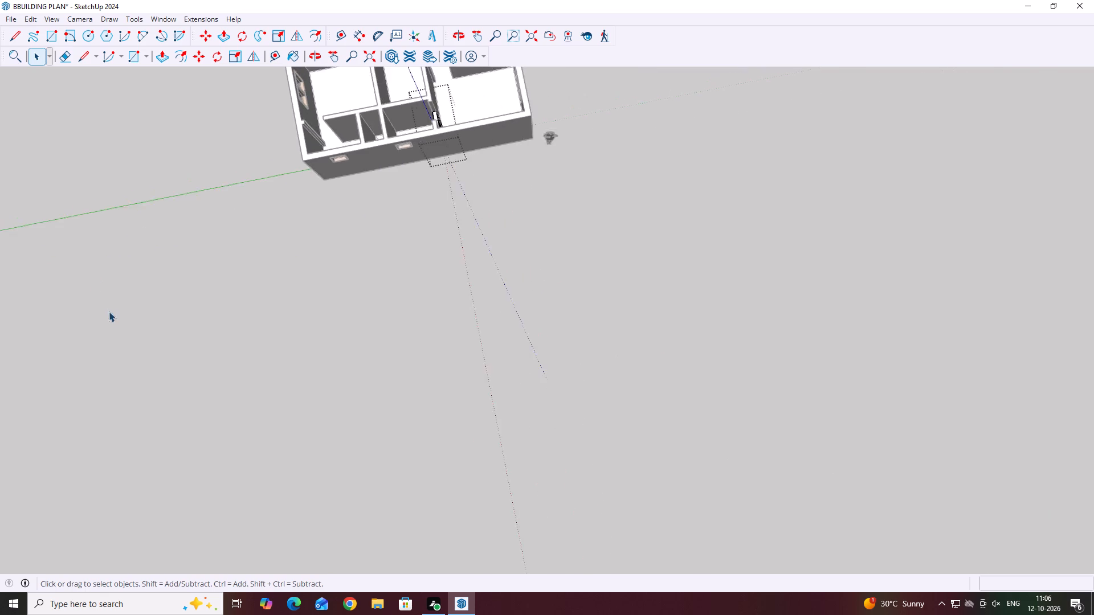
{"action": "scroll", "coordinate": [109, 311], "scroll_direction": "down", "scroll_amount": 3}
{"action": "middle_click_drag", "start_coordinate": [9, 263], "coordinate": [278, 284]}
{"action": "scroll", "coordinate": [260, 280], "scroll_direction": "down", "scroll_amount": 12}
{"action": "middle_click_drag", "start_coordinate": [216, 371], "coordinate": [410, 278]}
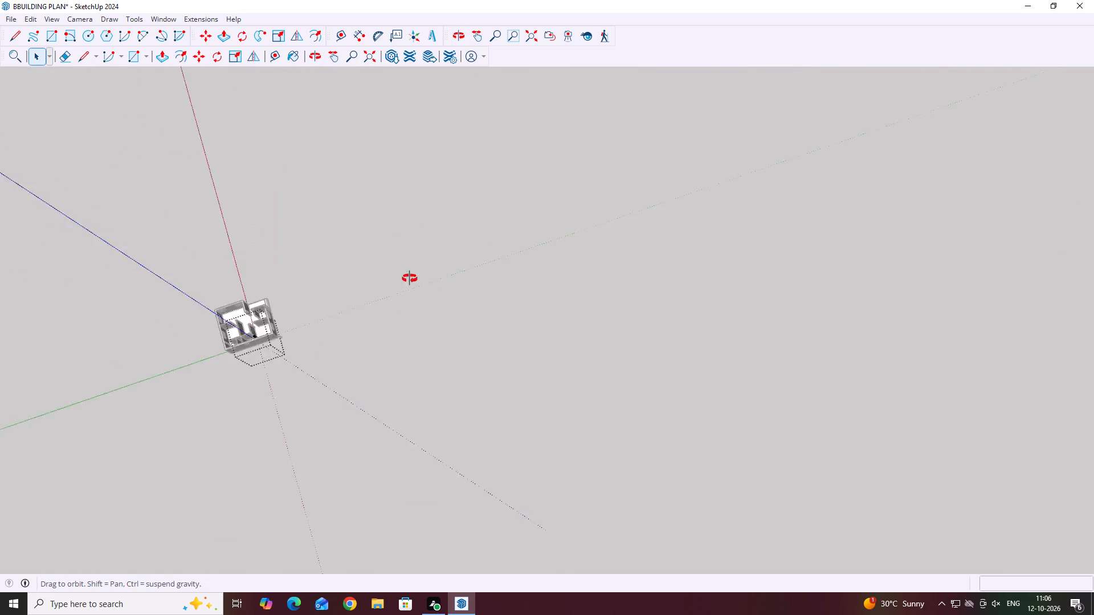
{"action": "middle_click_drag", "start_coordinate": [410, 278], "coordinate": [440, 219]}
{"action": "middle_click_drag", "start_coordinate": [126, 376], "coordinate": [402, 307]}
{"action": "scroll", "coordinate": [397, 296], "scroll_direction": "down", "scroll_amount": 8}
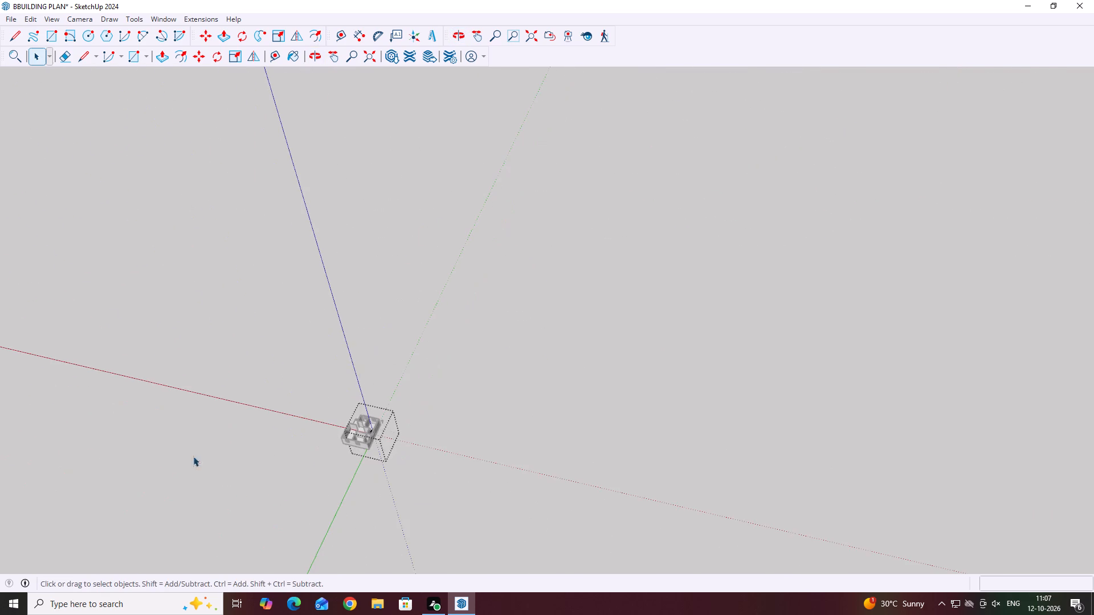
Draw a 2" by 2" rectangle on the open side of the door frame, at the upper corner farther from the blue axis.
{"action": "middle_click_drag", "start_coordinate": [248, 473], "coordinate": [423, 468]}
{"action": "scroll", "coordinate": [434, 511], "scroll_direction": "up", "scroll_amount": 15}
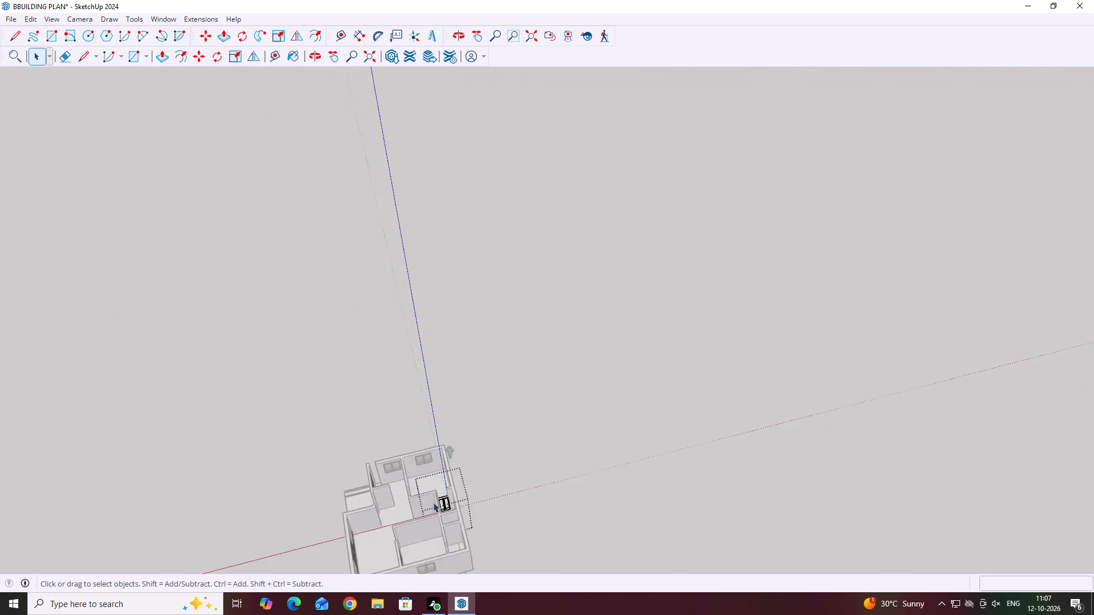
{"action": "scroll", "coordinate": [433, 502], "scroll_direction": "up", "scroll_amount": 10}
{"action": "middle_click_drag", "start_coordinate": [458, 508], "coordinate": [427, 437]}
{"action": "scroll", "coordinate": [419, 466], "scroll_direction": "up", "scroll_amount": 2}
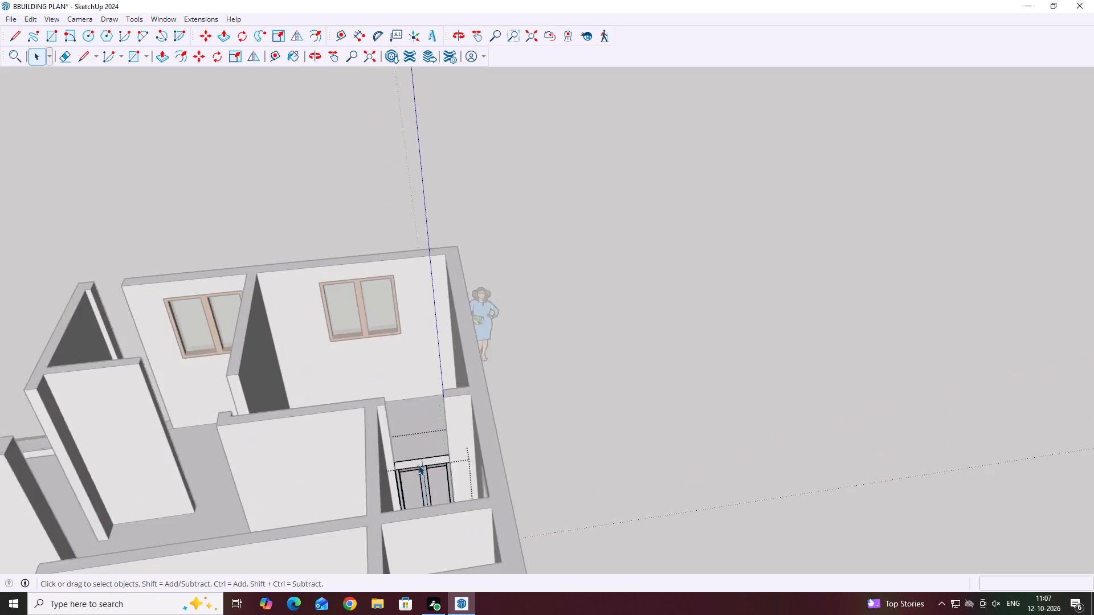
{"action": "scroll", "coordinate": [418, 465], "scroll_direction": "up", "scroll_amount": 19}
{"action": "middle_click_drag", "start_coordinate": [426, 466], "coordinate": [394, 461]}
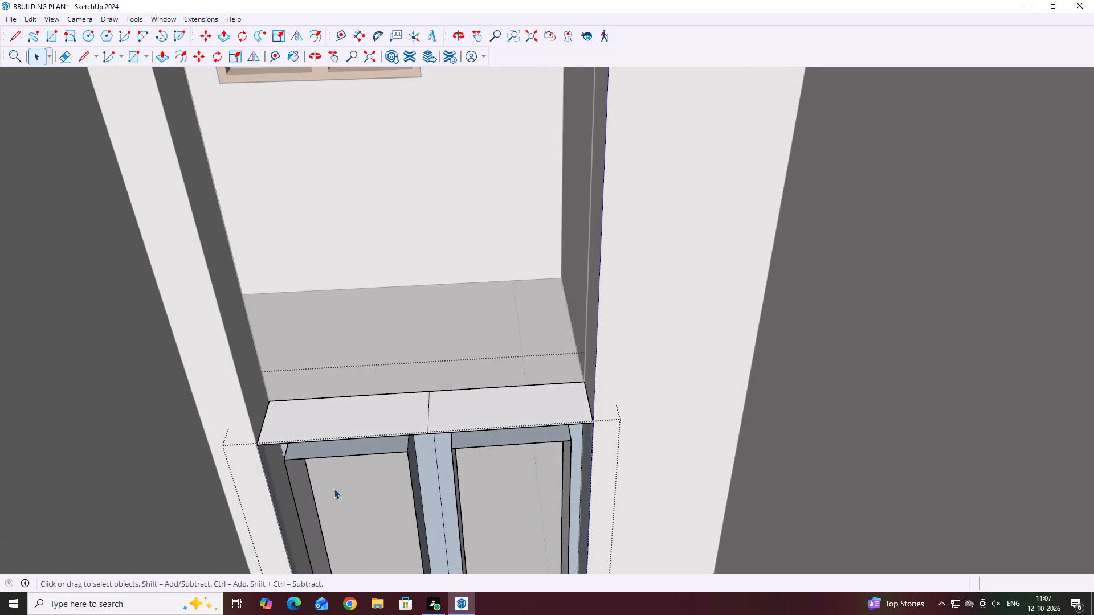
{"action": "middle_click_drag", "start_coordinate": [334, 489], "coordinate": [348, 449]}
{"action": "key", "text": "r"}
{"action": "scroll", "coordinate": [342, 310], "scroll_direction": "up", "scroll_amount": 6}
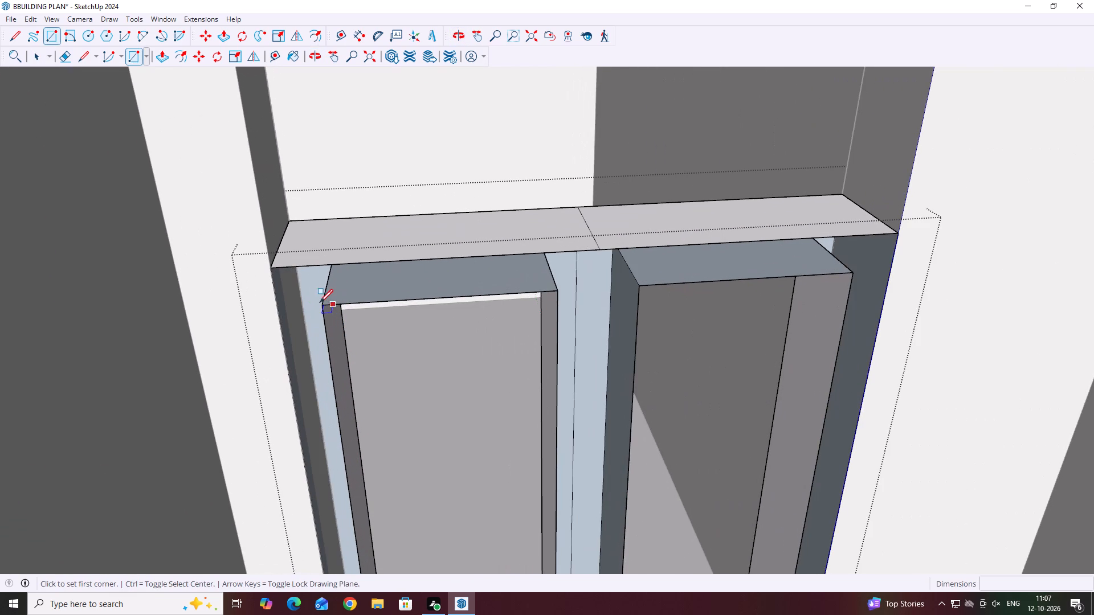
{"action": "left_click", "coordinate": [321, 306]}
{"action": "left_click", "coordinate": [273, 266]}
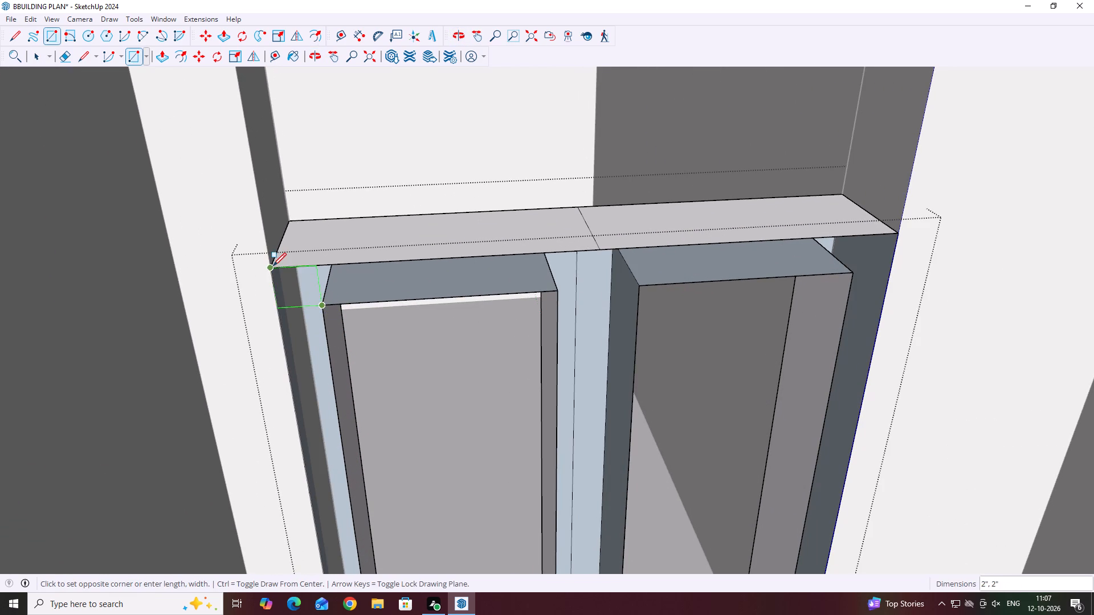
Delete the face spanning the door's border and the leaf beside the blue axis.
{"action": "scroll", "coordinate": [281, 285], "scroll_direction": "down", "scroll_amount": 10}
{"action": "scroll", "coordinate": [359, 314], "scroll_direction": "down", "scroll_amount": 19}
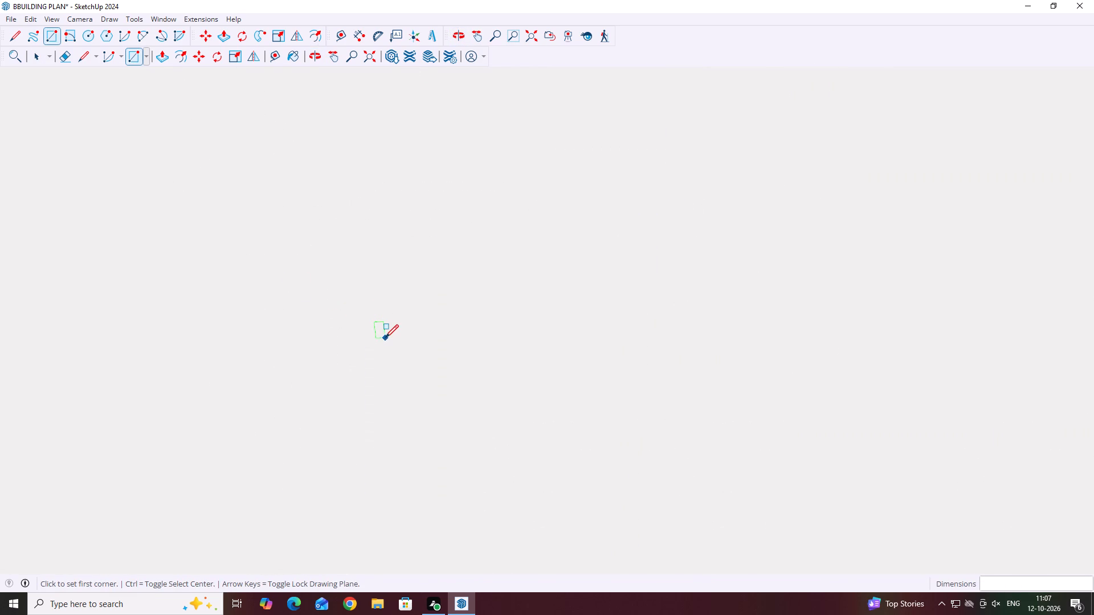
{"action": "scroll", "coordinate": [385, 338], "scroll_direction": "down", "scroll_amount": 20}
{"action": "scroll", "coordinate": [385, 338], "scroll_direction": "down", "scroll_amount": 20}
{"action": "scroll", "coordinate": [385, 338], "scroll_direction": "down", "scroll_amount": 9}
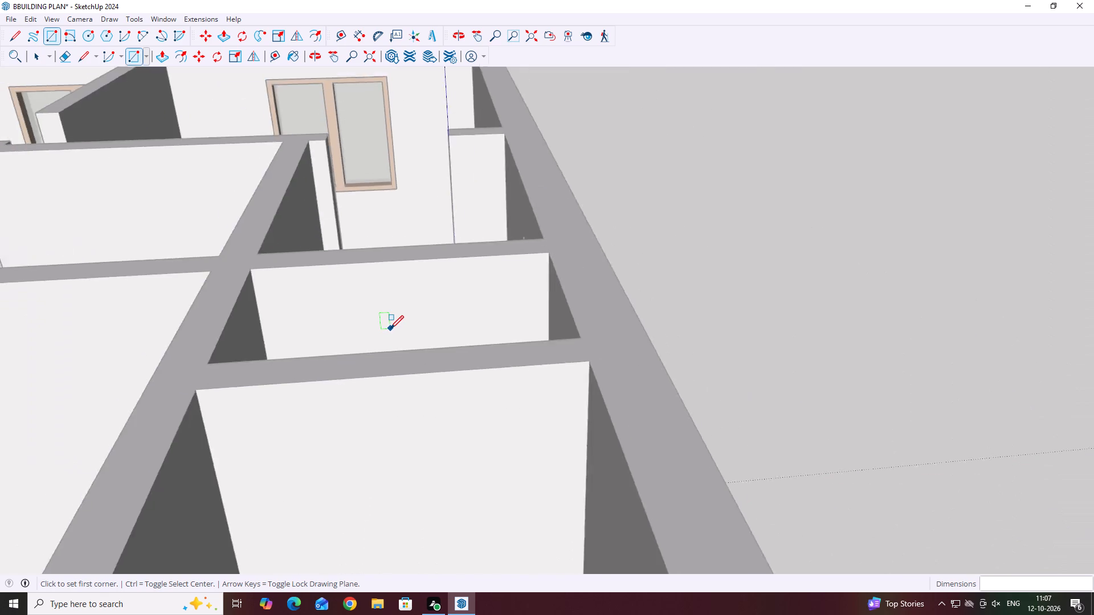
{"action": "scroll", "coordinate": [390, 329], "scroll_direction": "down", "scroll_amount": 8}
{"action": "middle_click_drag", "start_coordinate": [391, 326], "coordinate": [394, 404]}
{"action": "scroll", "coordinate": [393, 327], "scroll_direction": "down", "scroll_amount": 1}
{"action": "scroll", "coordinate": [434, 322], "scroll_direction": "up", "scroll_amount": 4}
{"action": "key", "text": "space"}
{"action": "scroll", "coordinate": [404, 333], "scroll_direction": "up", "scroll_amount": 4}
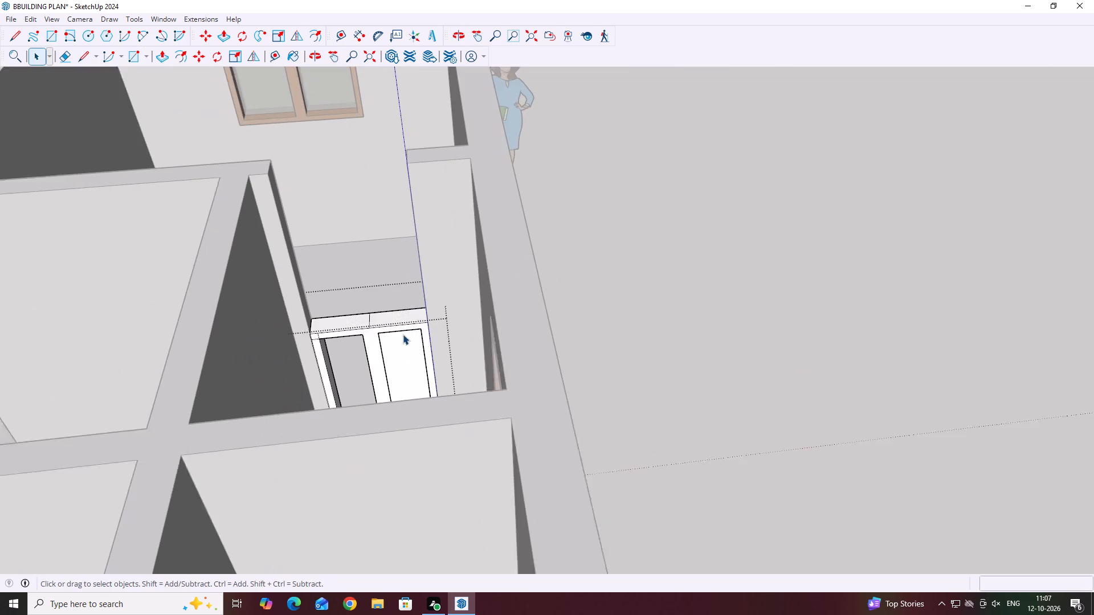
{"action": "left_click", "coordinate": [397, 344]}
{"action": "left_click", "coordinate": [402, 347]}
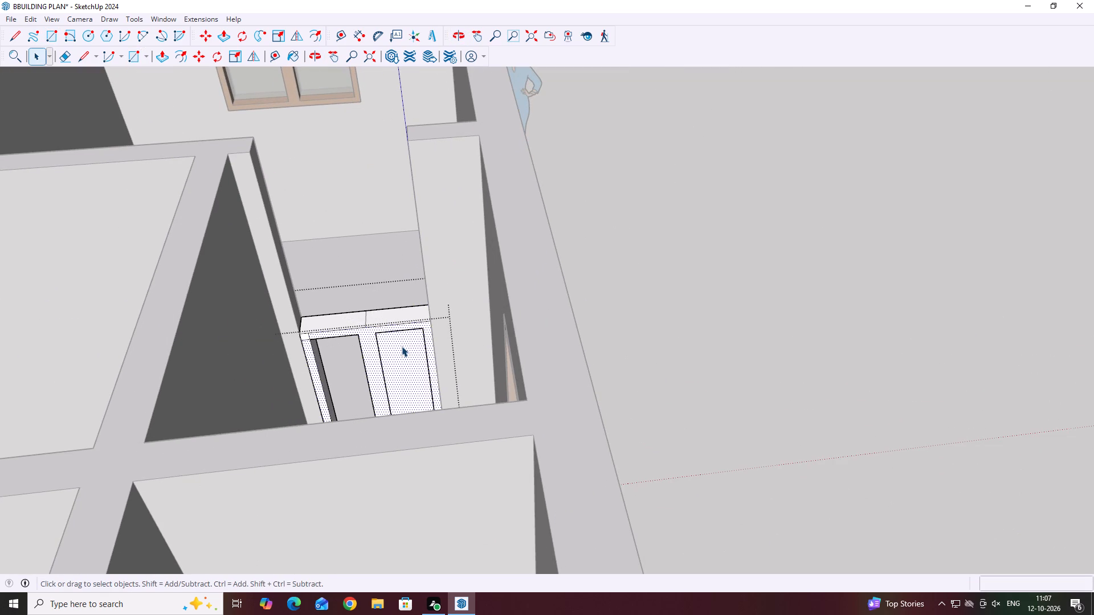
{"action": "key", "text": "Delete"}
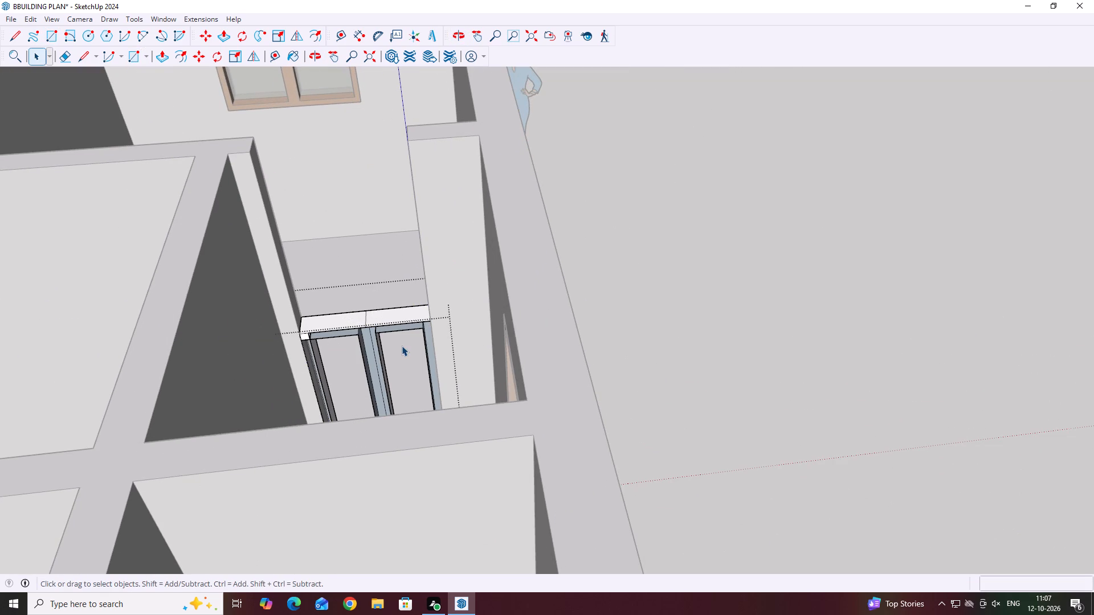
Draw rectangles over the frame's upper corner beside the blue axis and over the top of the middle stile, the latter about 4" by 2".
{"action": "key", "text": "r"}
{"action": "scroll", "coordinate": [399, 343], "scroll_direction": "up", "scroll_amount": 6}
{"action": "left_click", "coordinate": [434, 326]}
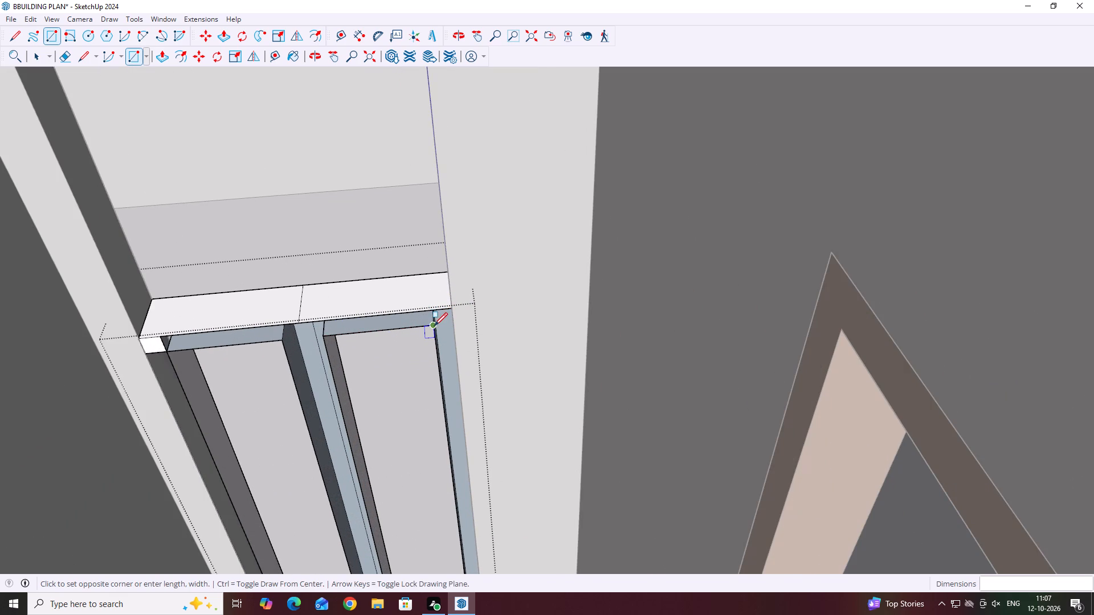
{"action": "left_click", "coordinate": [454, 309]}
{"action": "key", "text": "space"}
{"action": "scroll", "coordinate": [440, 323], "scroll_direction": "down", "scroll_amount": 5}
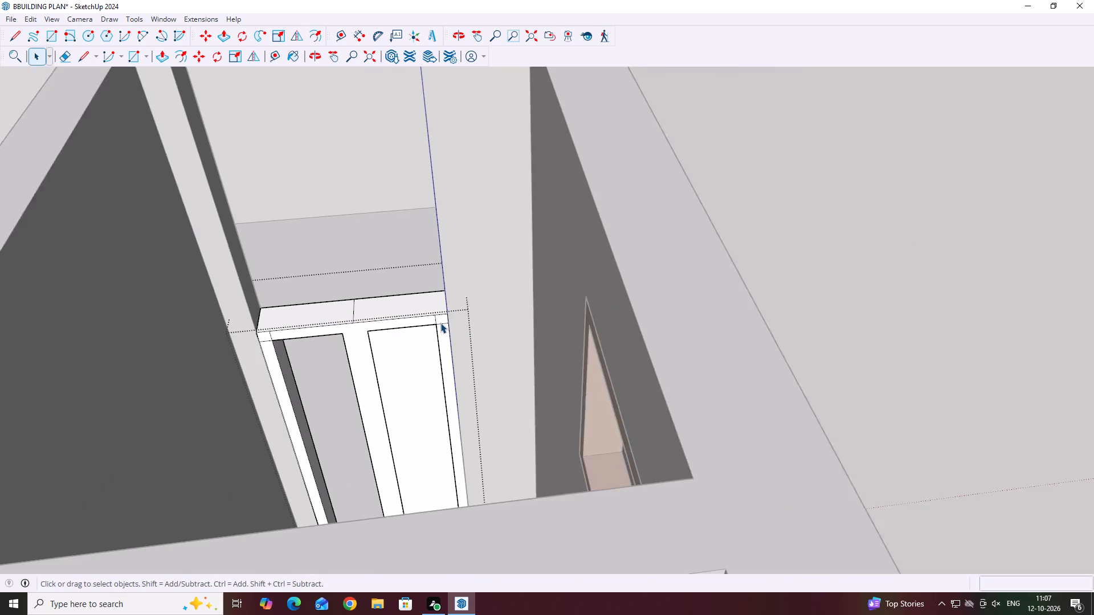
{"action": "scroll", "coordinate": [440, 323], "scroll_direction": "down", "scroll_amount": 1}
{"action": "left_click", "coordinate": [417, 345]}
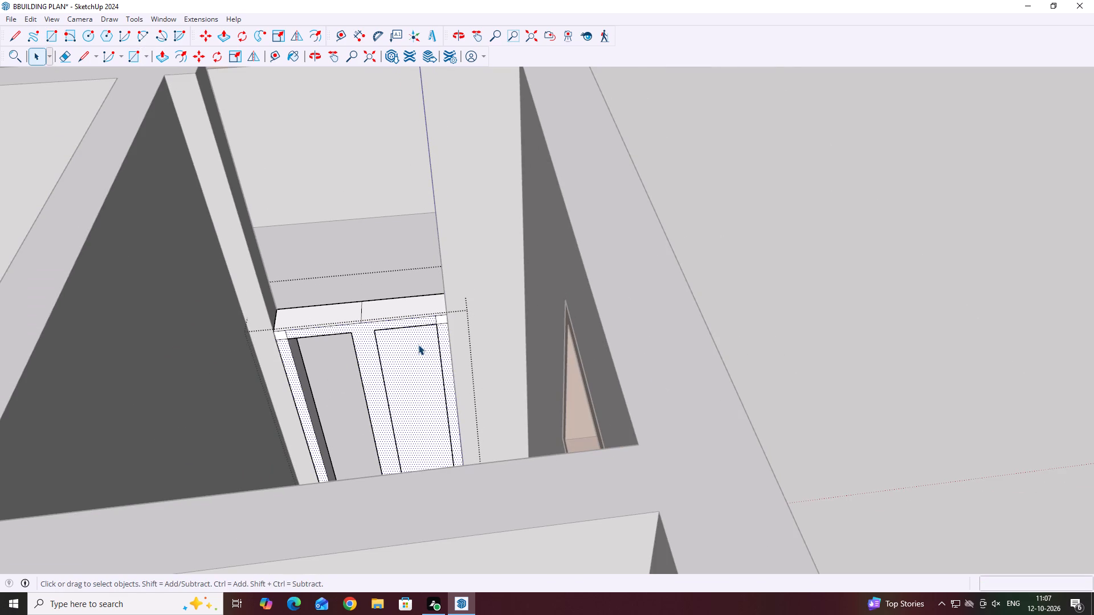
{"action": "key", "text": "r"}
{"action": "scroll", "coordinate": [372, 329], "scroll_direction": "up", "scroll_amount": 7}
{"action": "left_click", "coordinate": [377, 333]}
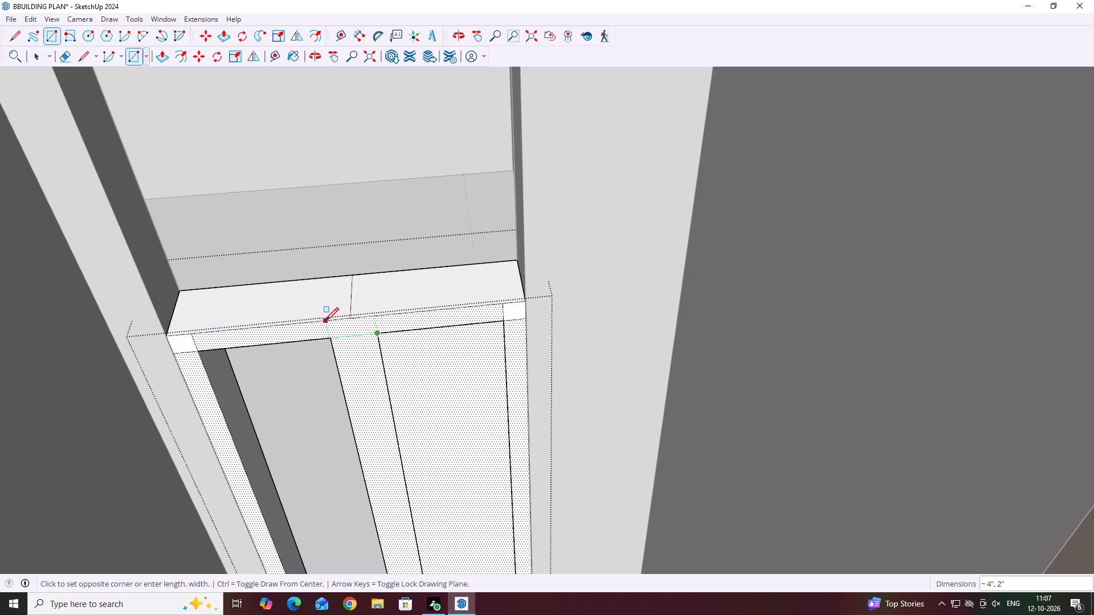
{"action": "left_click", "coordinate": [325, 321]}
Delete the inner panel faces of both door leaves on this side, leaving the frame face around them.
{"action": "key", "text": "space"}
{"action": "left_click", "coordinate": [285, 375]}
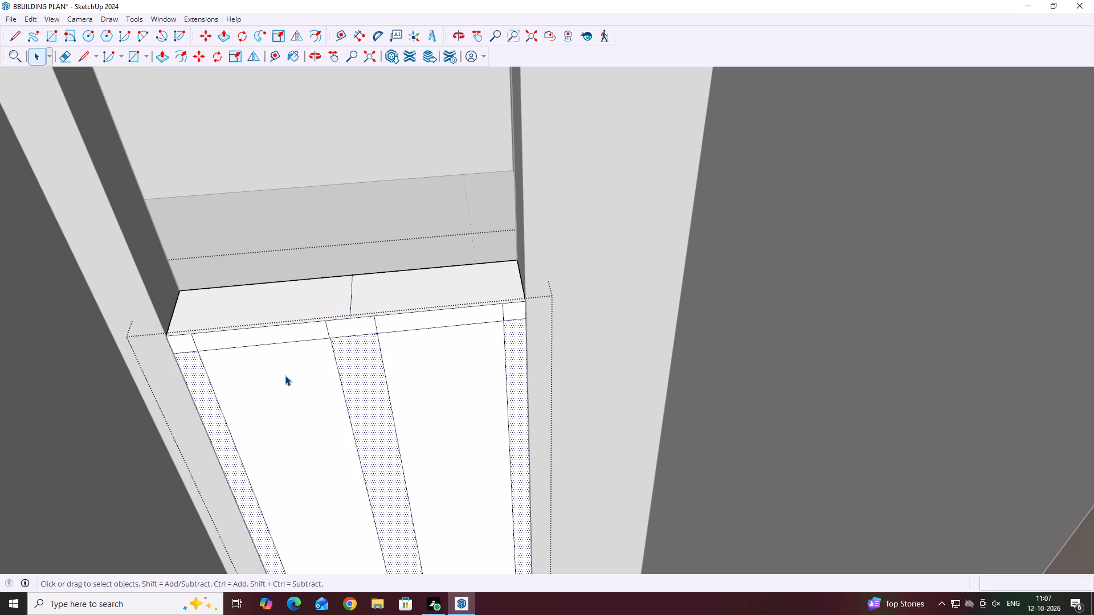
{"action": "key", "text": "Delete"}
{"action": "left_click", "coordinate": [484, 395]}
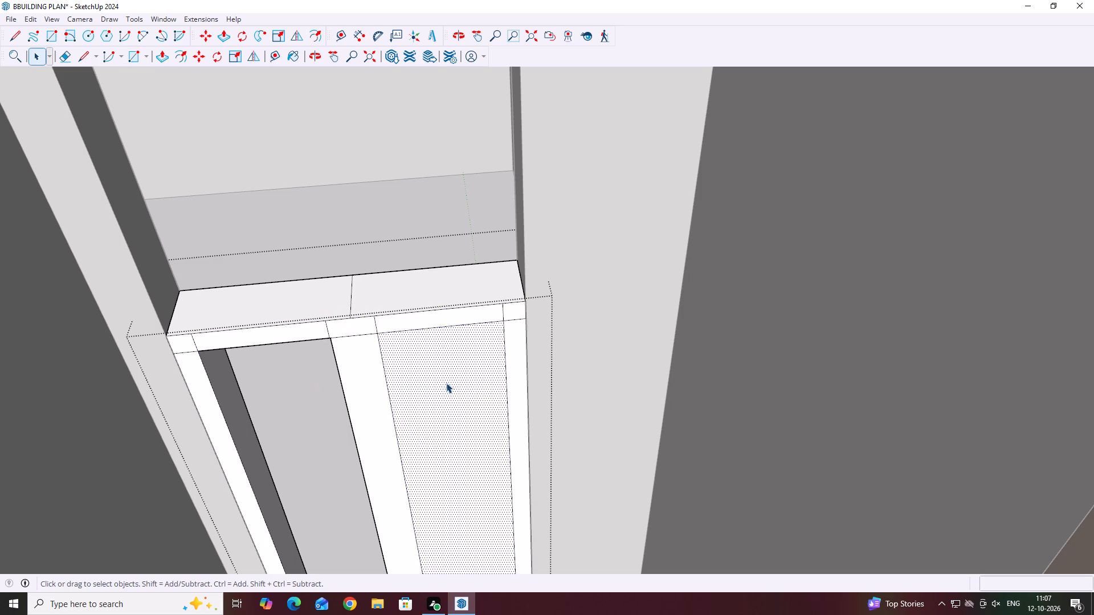
{"action": "key", "text": "Delete"}
Delete the leftover rectangle edges across the frame's head, above the middle stile and at both upper corners.
{"action": "scroll", "coordinate": [432, 376], "scroll_direction": "down", "scroll_amount": 6}
{"action": "middle_click_drag", "start_coordinate": [459, 410], "coordinate": [455, 465]}
{"action": "scroll", "coordinate": [421, 391], "scroll_direction": "up", "scroll_amount": 5}
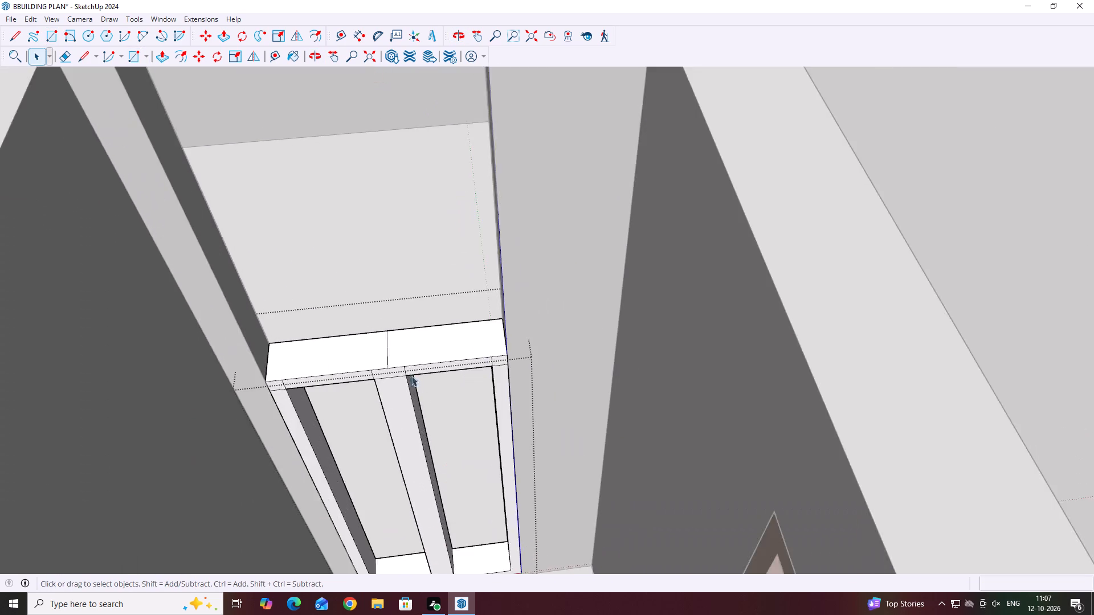
{"action": "scroll", "coordinate": [411, 376], "scroll_direction": "up", "scroll_amount": 5}
{"action": "left_click", "coordinate": [402, 372]}
{"action": "key", "text": "Delete"}
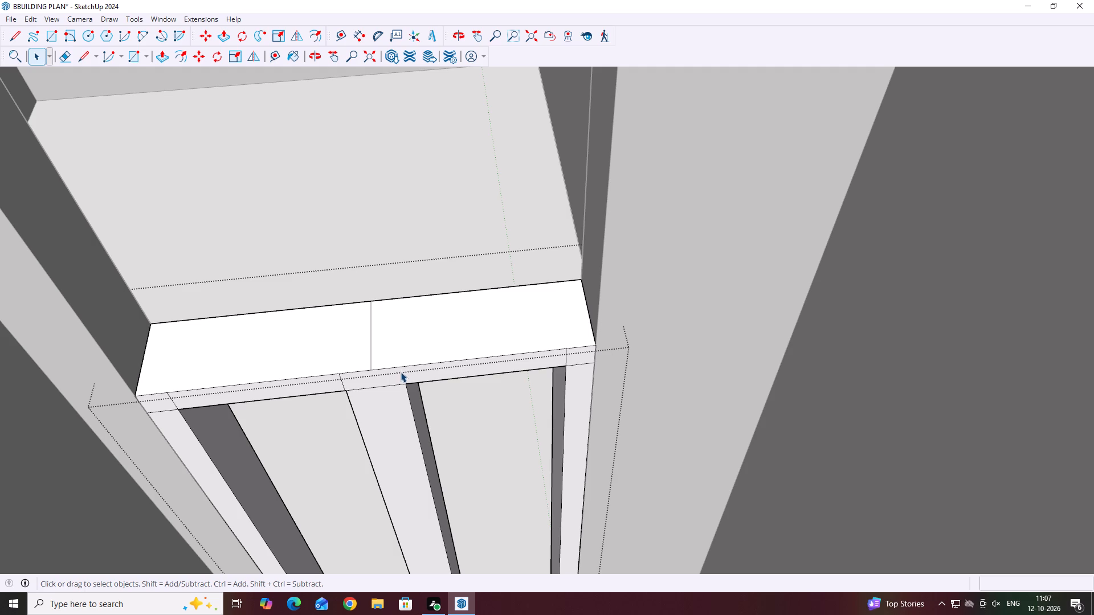
{"action": "left_click", "coordinate": [343, 385]}
{"action": "key", "text": "Delete"}
{"action": "left_click", "coordinate": [170, 400]}
{"action": "key", "text": "Delete"}
{"action": "left_click", "coordinate": [169, 409]}
{"action": "key", "text": "Delete"}
{"action": "middle_click_drag", "start_coordinate": [573, 364], "coordinate": [542, 363]}
{"action": "scroll", "coordinate": [548, 367], "scroll_direction": "up", "scroll_amount": 5}
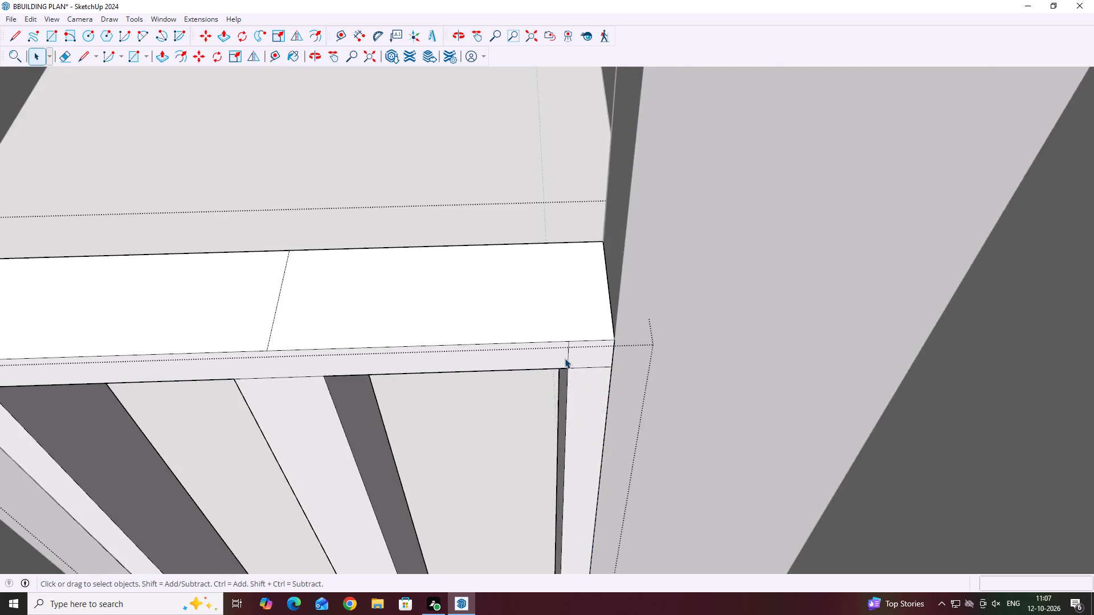
{"action": "scroll", "coordinate": [565, 358], "scroll_direction": "up", "scroll_amount": 2}
{"action": "left_click", "coordinate": [570, 359]}
{"action": "key", "text": "Delete"}
{"action": "double_click", "coordinate": [589, 368]}
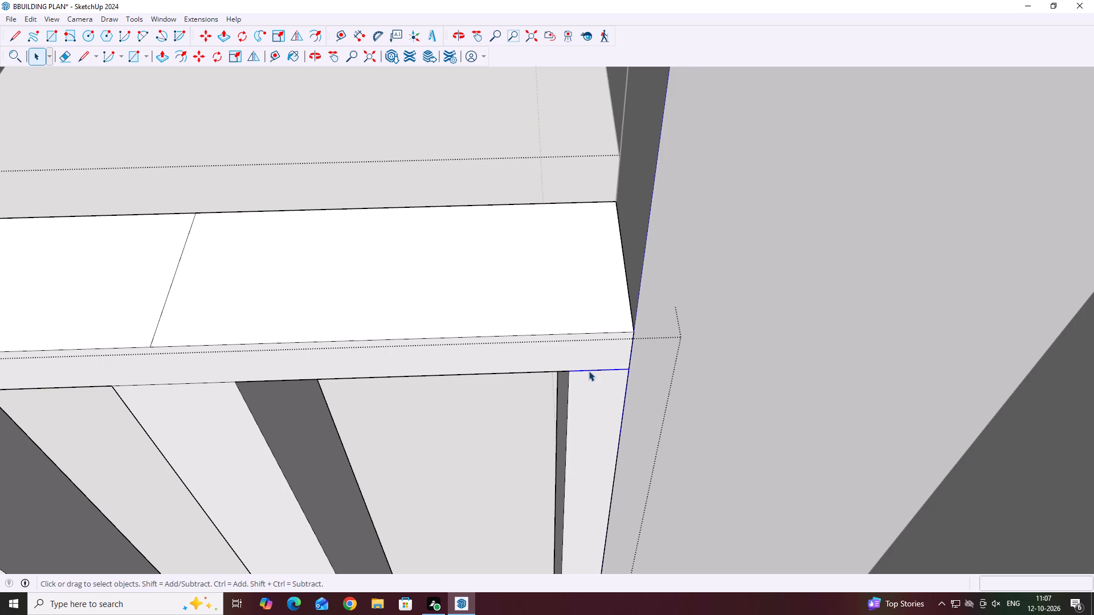
{"action": "key", "text": "Delete"}
Delete the dividing edge between the two leaves on the top face of the door frame.
{"action": "scroll", "coordinate": [448, 375], "scroll_direction": "down", "scroll_amount": 6}
{"action": "middle_click_drag", "start_coordinate": [388, 353], "coordinate": [476, 318]}
{"action": "scroll", "coordinate": [476, 318], "scroll_direction": "down", "scroll_amount": 17}
{"action": "middle_click_drag", "start_coordinate": [491, 318], "coordinate": [480, 321]}
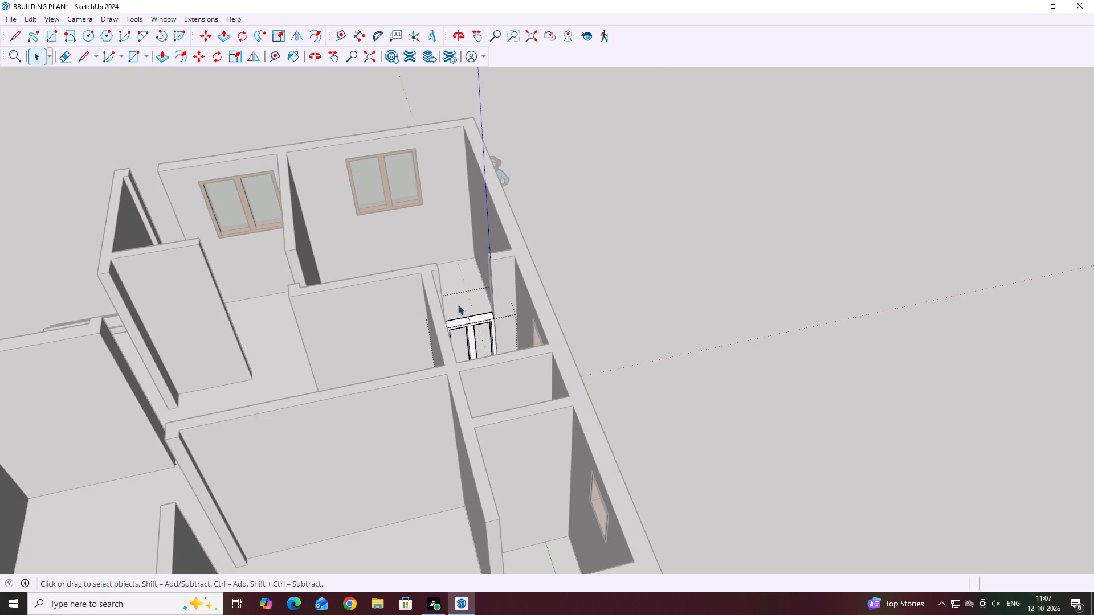
{"action": "middle_click_drag", "start_coordinate": [456, 305], "coordinate": [414, 310]}
{"action": "scroll", "coordinate": [453, 335], "scroll_direction": "up", "scroll_amount": 3}
{"action": "middle_click_drag", "start_coordinate": [454, 342], "coordinate": [452, 371]}
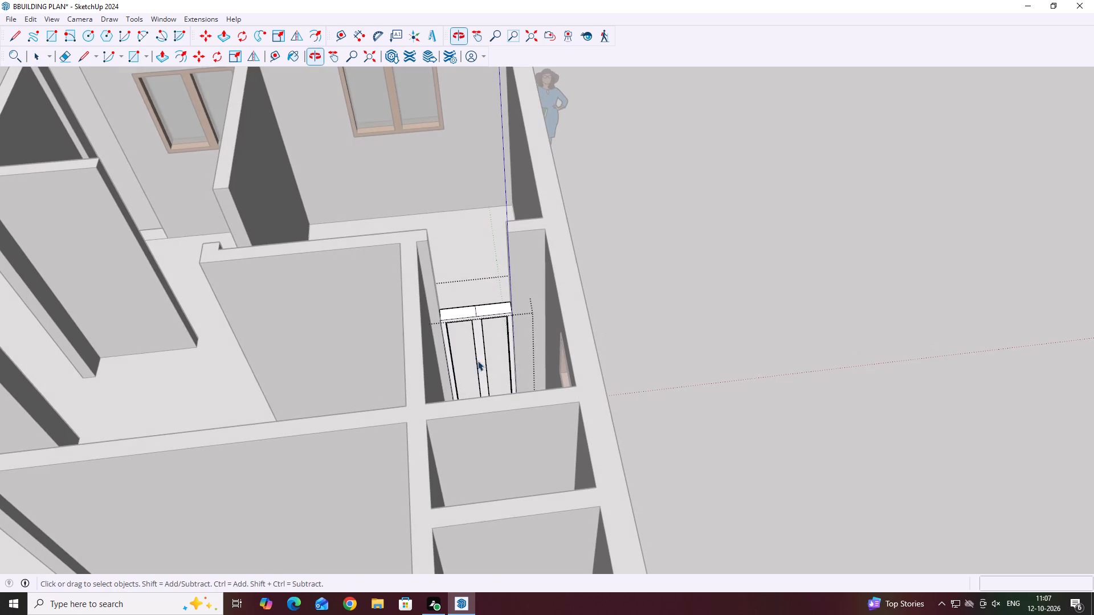
{"action": "middle_click_drag", "start_coordinate": [522, 325], "coordinate": [517, 357]}
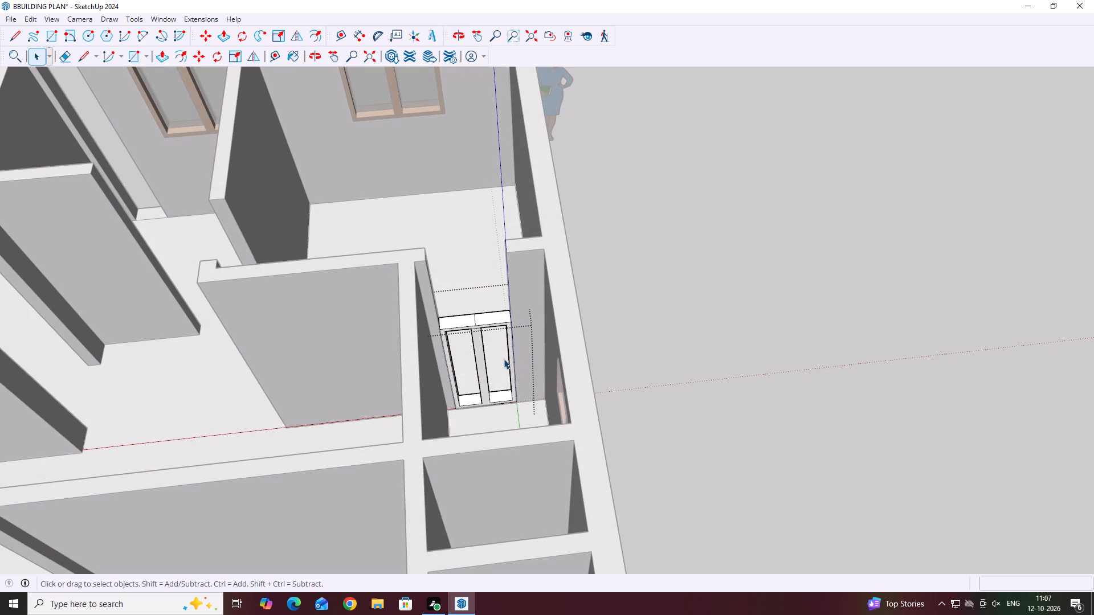
{"action": "middle_click_drag", "start_coordinate": [475, 314], "coordinate": [475, 356]}
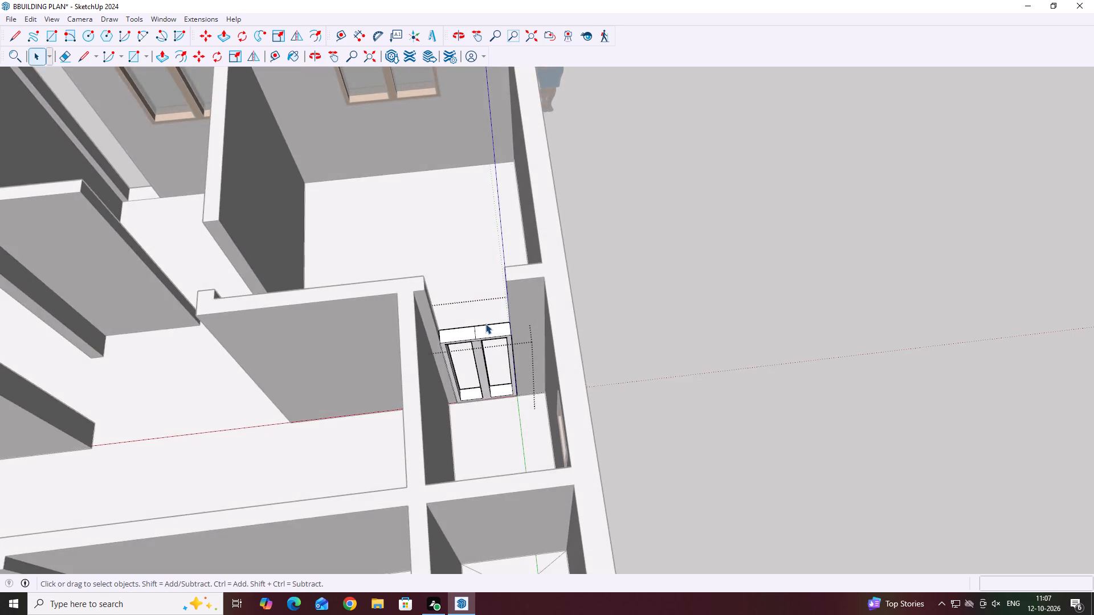
{"action": "scroll", "coordinate": [485, 323], "scroll_direction": "up", "scroll_amount": 6}
{"action": "left_click", "coordinate": [469, 335]}
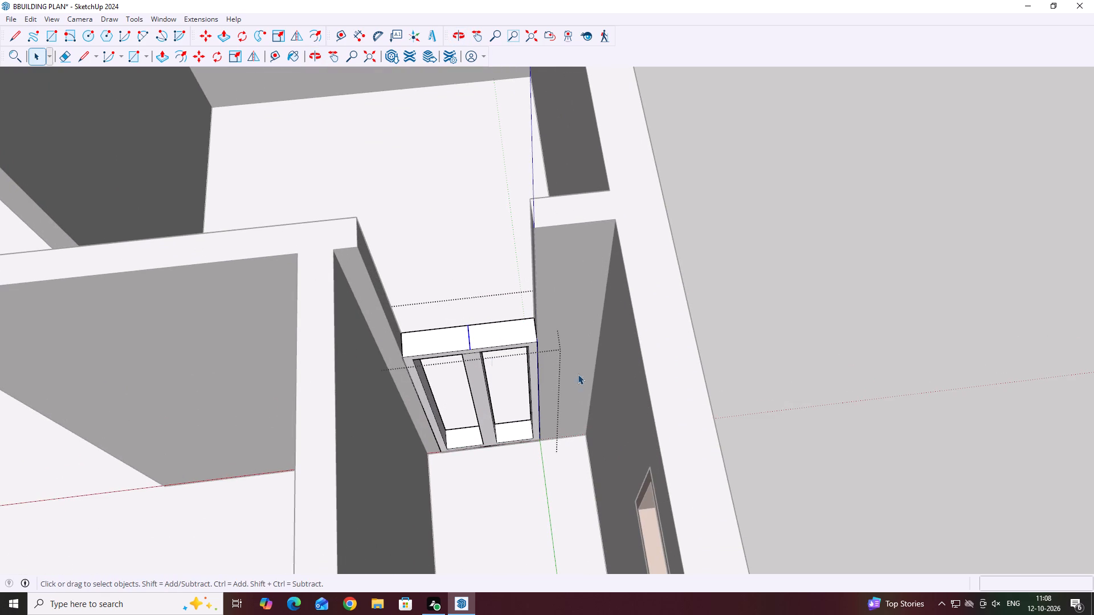
{"action": "key", "text": "Delete"}
Delete the edge separating the middle stile from the frame's head.
{"action": "middle_click_drag", "start_coordinate": [719, 421], "coordinate": [326, 427]}
{"action": "middle_click_drag", "start_coordinate": [532, 404], "coordinate": [857, 499]}
{"action": "middle_click_drag", "start_coordinate": [590, 425], "coordinate": [642, 314]}
{"action": "scroll", "coordinate": [482, 323], "scroll_direction": "up", "scroll_amount": 1}
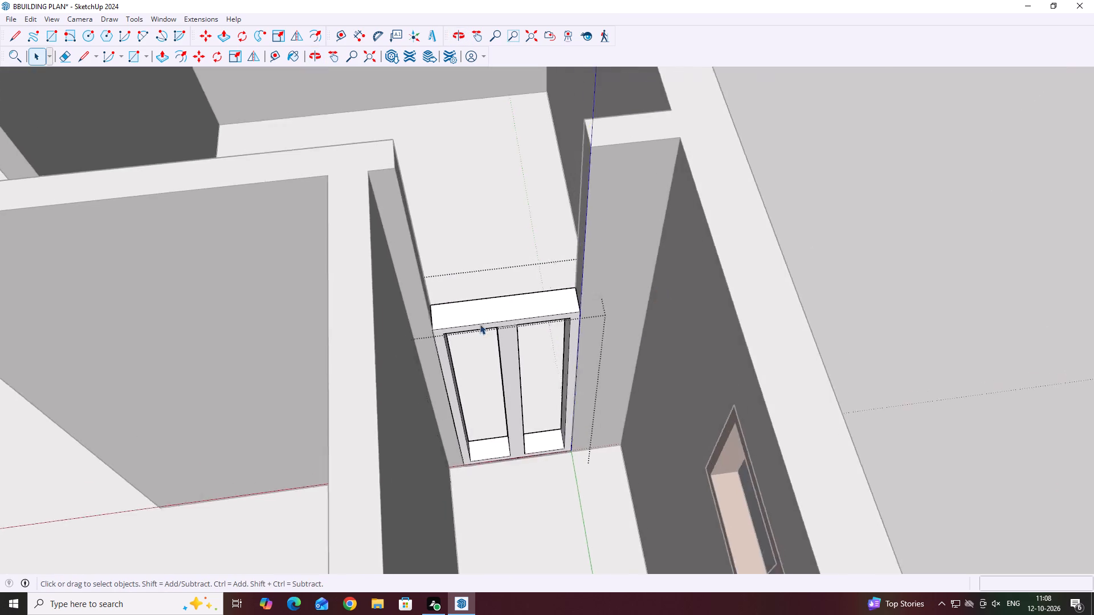
{"action": "scroll", "coordinate": [480, 324], "scroll_direction": "up", "scroll_amount": 12}
{"action": "left_click", "coordinate": [534, 331]}
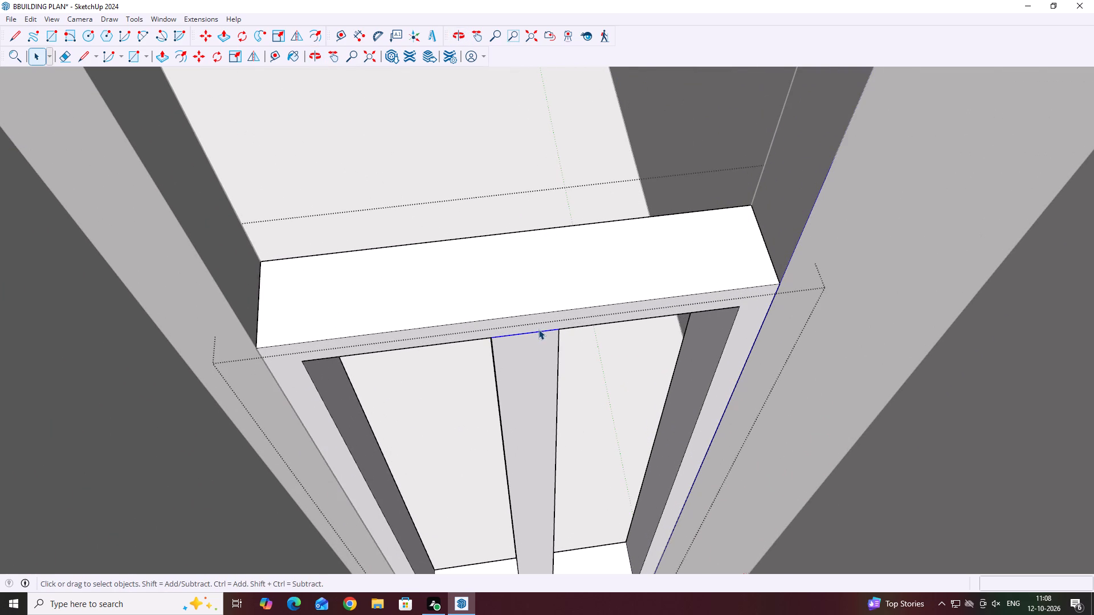
{"action": "key", "text": "Delete"}
Delete the vertical seam along the middle stile on the opposite side of the door frame.
{"action": "scroll", "coordinate": [546, 333], "scroll_direction": "down", "scroll_amount": 5}
{"action": "middle_click_drag", "start_coordinate": [554, 415], "coordinate": [535, 348]}
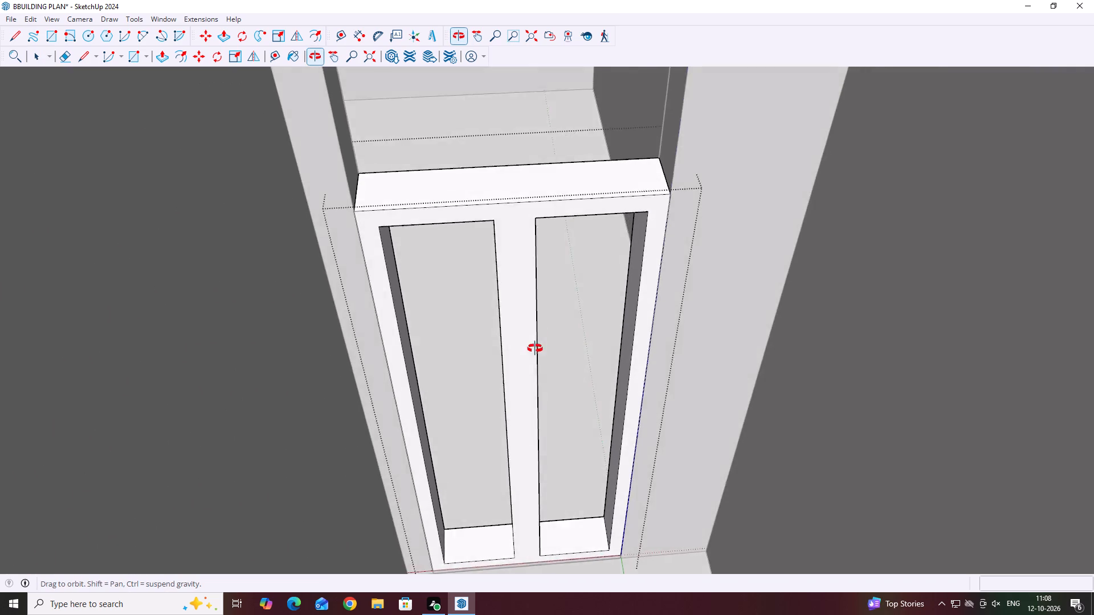
{"action": "middle_click_drag", "start_coordinate": [535, 348], "coordinate": [509, 370]}
{"action": "scroll", "coordinate": [514, 367], "scroll_direction": "down", "scroll_amount": 15}
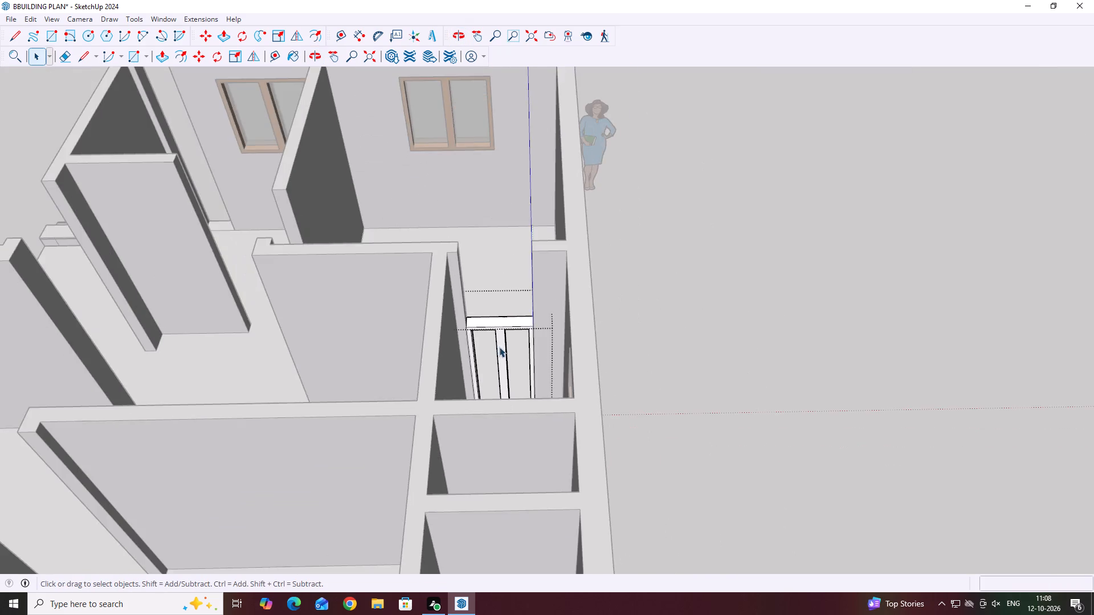
{"action": "middle_click_drag", "start_coordinate": [622, 327], "coordinate": [255, 412]}
{"action": "middle_click_drag", "start_coordinate": [571, 296], "coordinate": [172, 363]}
{"action": "middle_click_drag", "start_coordinate": [626, 304], "coordinate": [340, 246]}
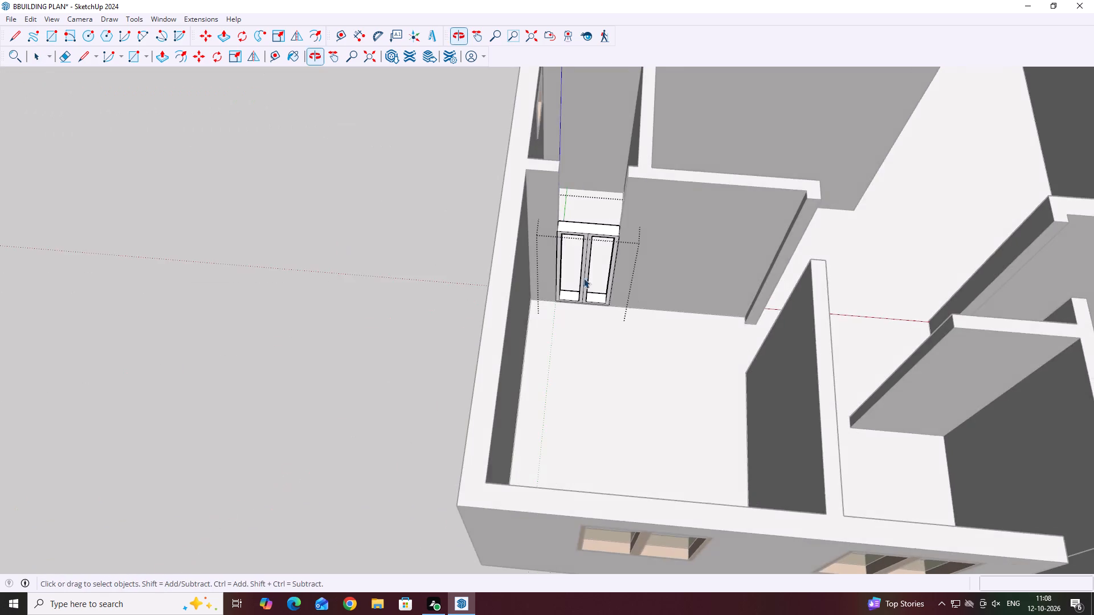
{"action": "scroll", "coordinate": [631, 259], "scroll_direction": "up", "scroll_amount": 4}
{"action": "middle_click_drag", "start_coordinate": [567, 278], "coordinate": [570, 227]}
{"action": "scroll", "coordinate": [551, 274], "scroll_direction": "up", "scroll_amount": 8}
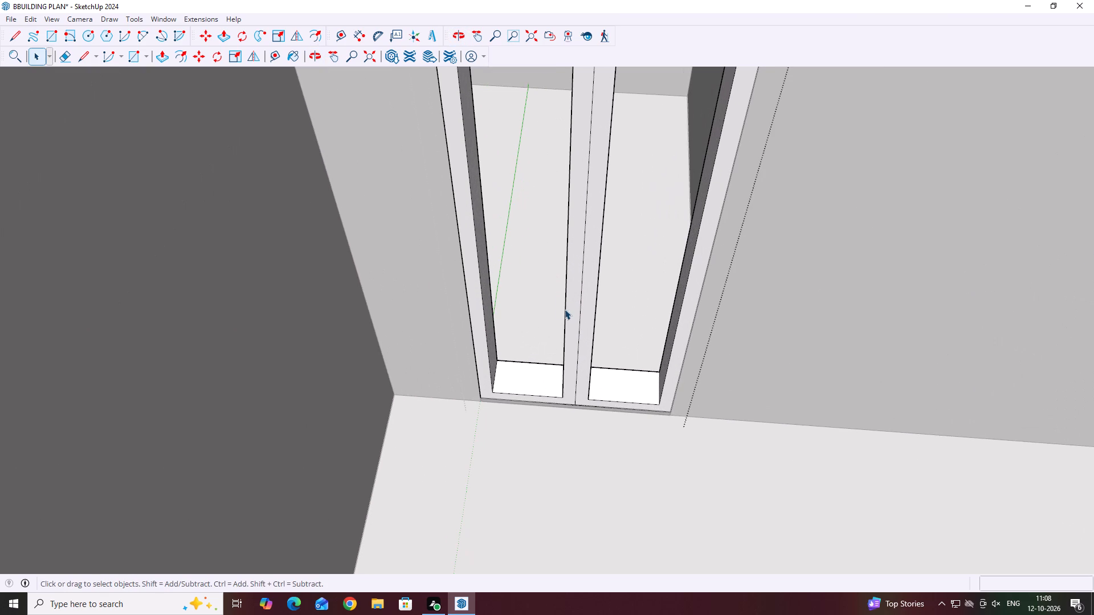
{"action": "left_click", "coordinate": [579, 331]}
{"action": "key", "text": "Delete"}
{"action": "scroll", "coordinate": [573, 347], "scroll_direction": "down", "scroll_amount": 8}
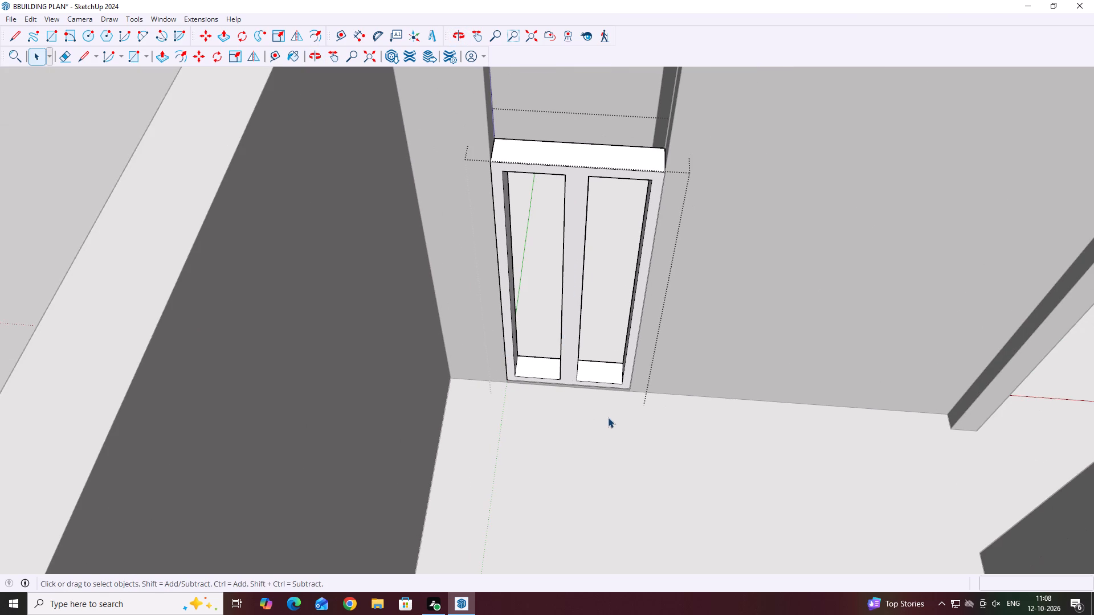
Paint the front face of the two-leaf door frame and the top of its head with Wood Cherry Original.
{"action": "middle_click_drag", "start_coordinate": [563, 243], "coordinate": [562, 265]}
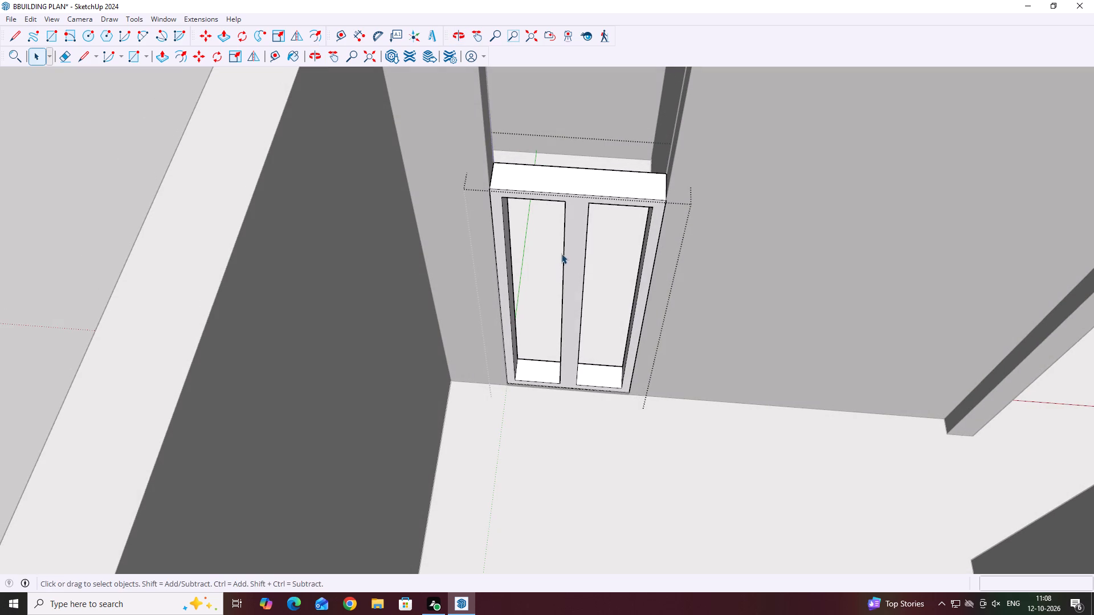
{"action": "middle_click_drag", "start_coordinate": [434, 245], "coordinate": [411, 240]}
{"action": "scroll", "coordinate": [411, 240], "scroll_direction": "down", "scroll_amount": 1}
{"action": "middle_click_drag", "start_coordinate": [543, 221], "coordinate": [507, 186]}
{"action": "scroll", "coordinate": [506, 155], "scroll_direction": "up", "scroll_amount": 2}
{"action": "scroll", "coordinate": [526, 206], "scroll_direction": "up", "scroll_amount": 3}
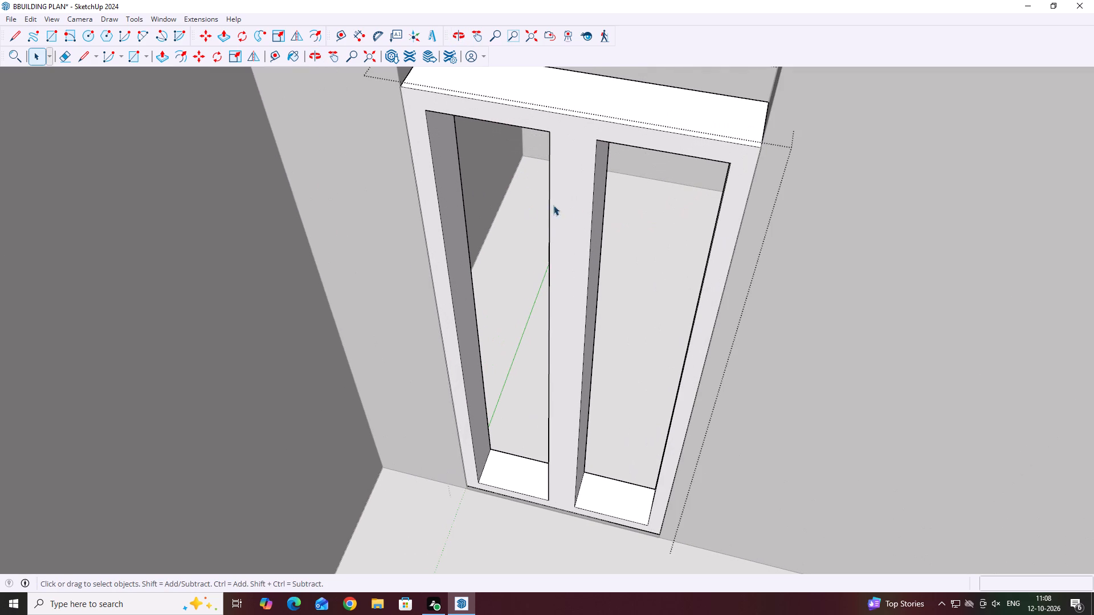
{"action": "left_click", "coordinate": [575, 206]}
{"action": "middle_click_drag", "start_coordinate": [586, 216], "coordinate": [598, 227]}
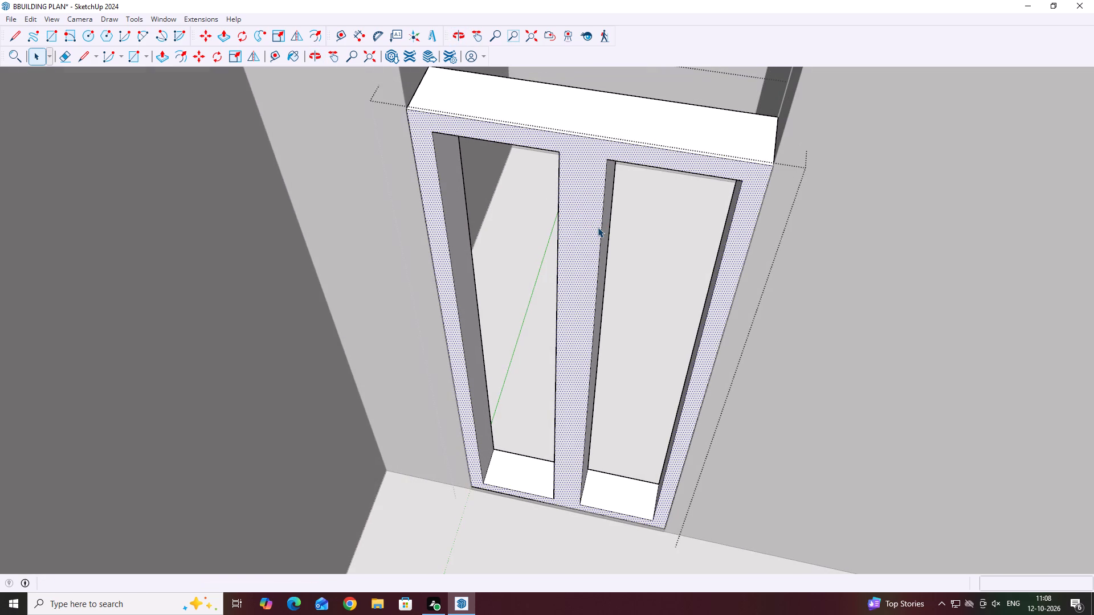
{"action": "key", "text": "b"}
{"action": "left_click", "coordinate": [758, 197]}
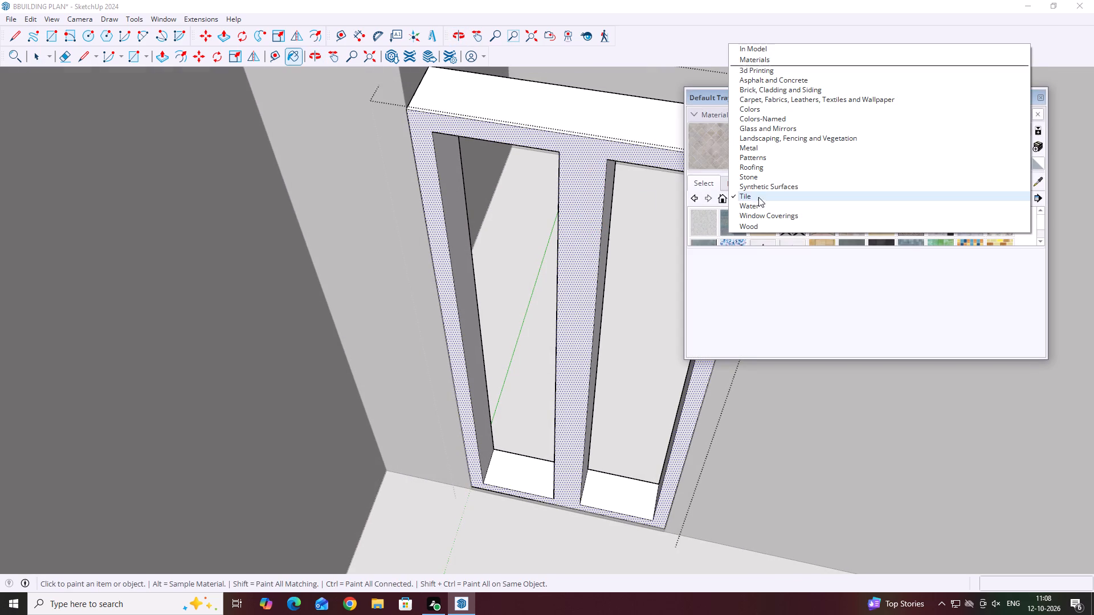
{"action": "left_click", "coordinate": [748, 225]}
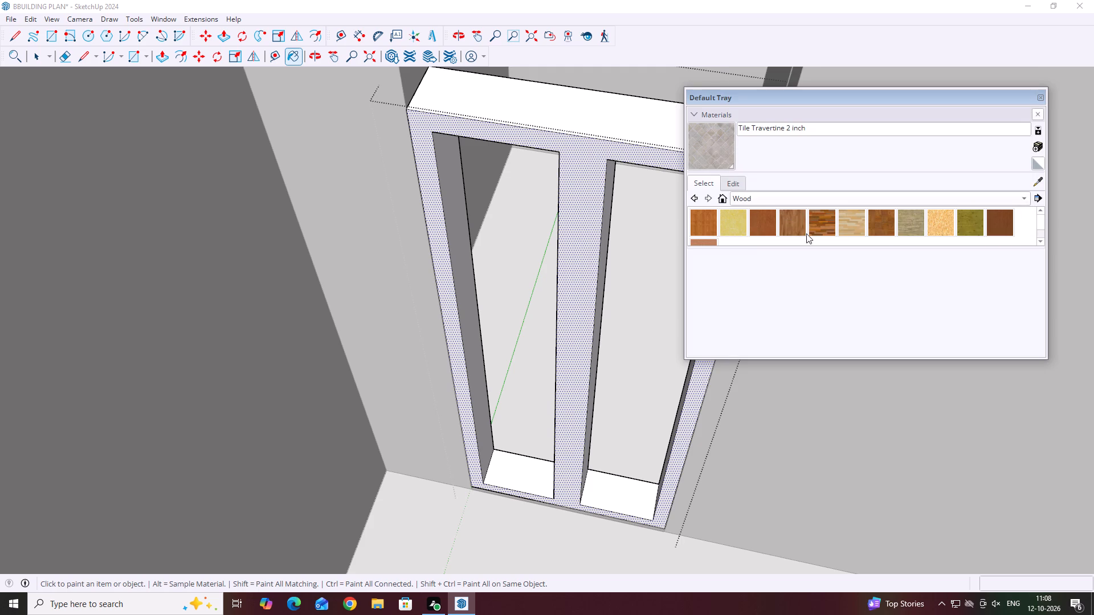
{"action": "left_click", "coordinate": [1001, 219]}
{"action": "left_click", "coordinate": [764, 218]}
{"action": "scroll", "coordinate": [555, 143], "scroll_direction": "up", "scroll_amount": 4}
{"action": "left_click", "coordinate": [555, 143]}
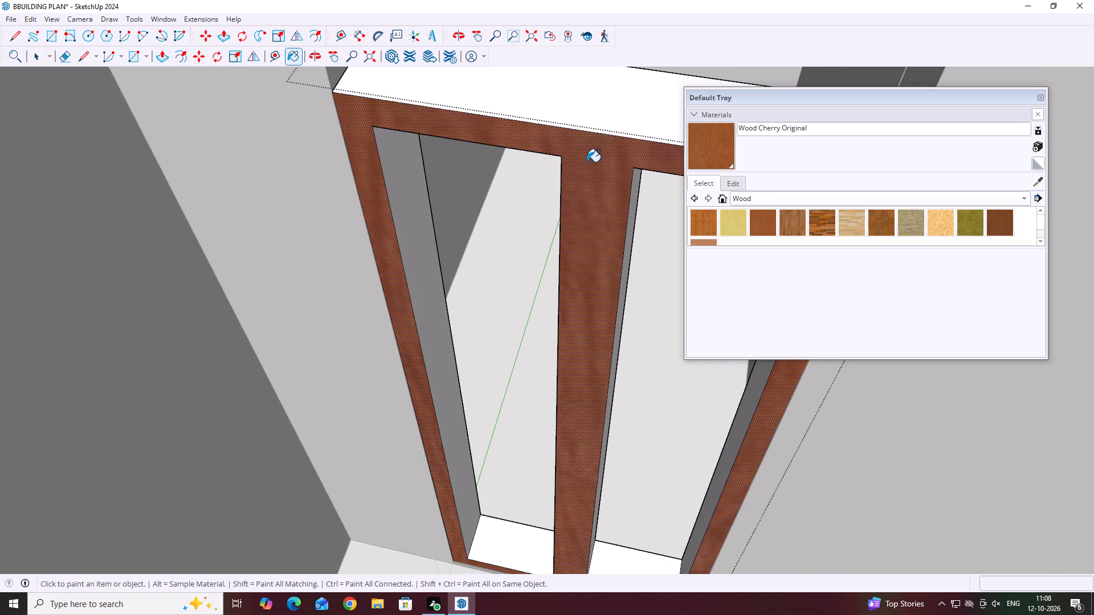
{"action": "scroll", "coordinate": [587, 161], "scroll_direction": "down", "scroll_amount": 6}
{"action": "left_click", "coordinate": [585, 136]}
Apply Wood Cherry Original to one jamb's inner face, the same-facing side of the middle stile, and both bottom rail ledges.
{"action": "middle_click_drag", "start_coordinate": [585, 146], "coordinate": [479, 145]}
{"action": "scroll", "coordinate": [467, 167], "scroll_direction": "up", "scroll_amount": 3}
{"action": "left_click", "coordinate": [439, 170]}
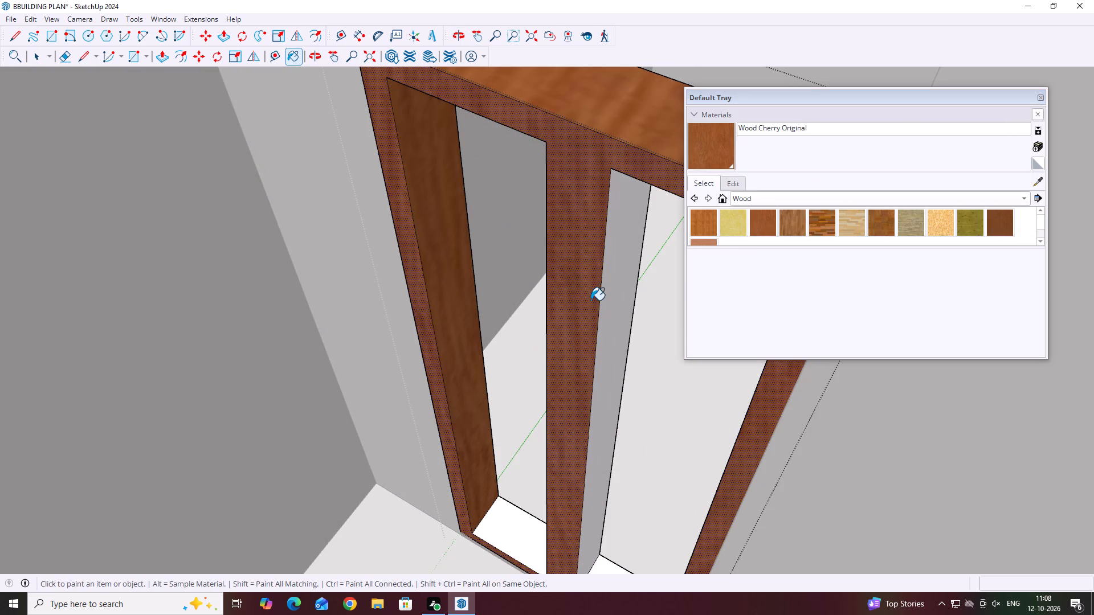
{"action": "left_click", "coordinate": [621, 282]}
{"action": "middle_click_drag", "start_coordinate": [368, 288], "coordinate": [322, 290]}
{"action": "scroll", "coordinate": [323, 290], "scroll_direction": "down", "scroll_amount": 5}
{"action": "middle_click", "coordinate": [337, 327]}
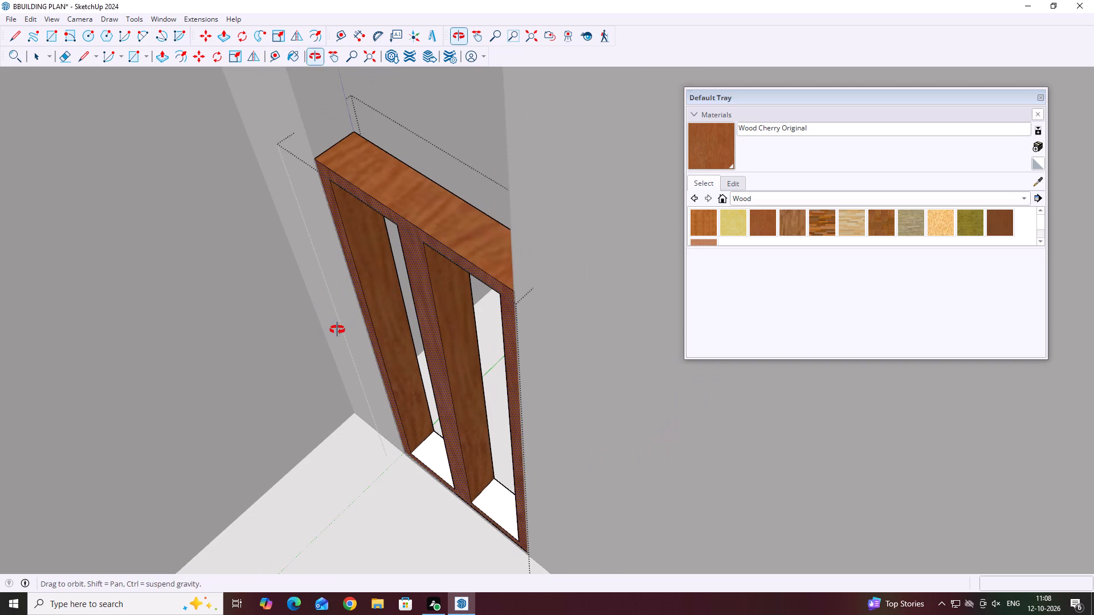
{"action": "scroll", "coordinate": [415, 424], "scroll_direction": "up", "scroll_amount": 3}
{"action": "left_click", "coordinate": [443, 460]}
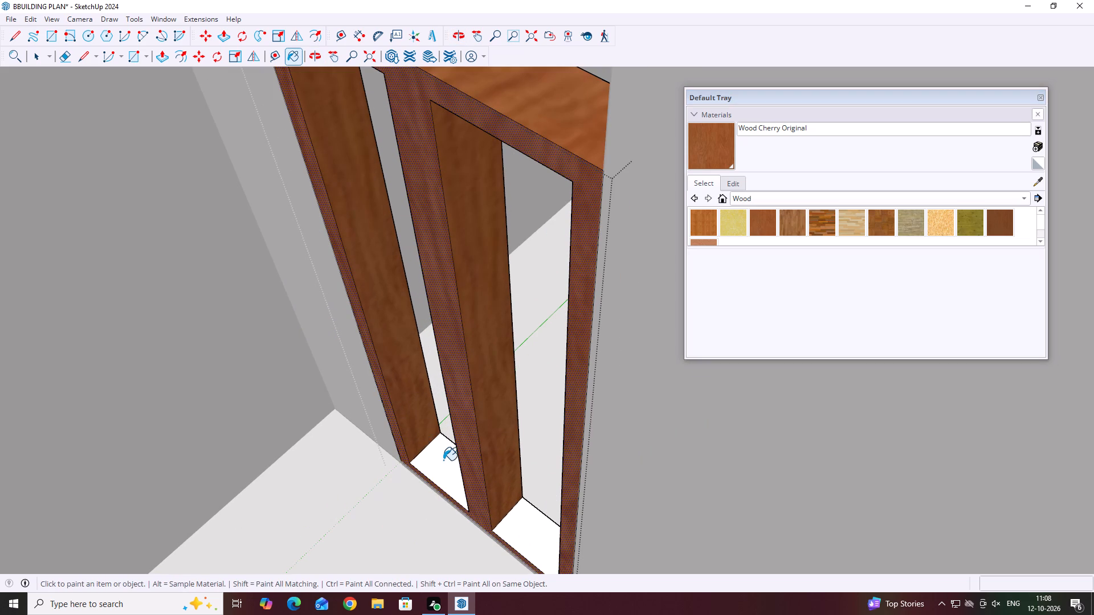
{"action": "left_click", "coordinate": [529, 524]}
Apply Wood Cherry Original to the other jamb's inner face and the remaining side of the middle stile.
{"action": "scroll", "coordinate": [367, 415], "scroll_direction": "down", "scroll_amount": 6}
{"action": "middle_click_drag", "start_coordinate": [270, 408], "coordinate": [531, 479]}
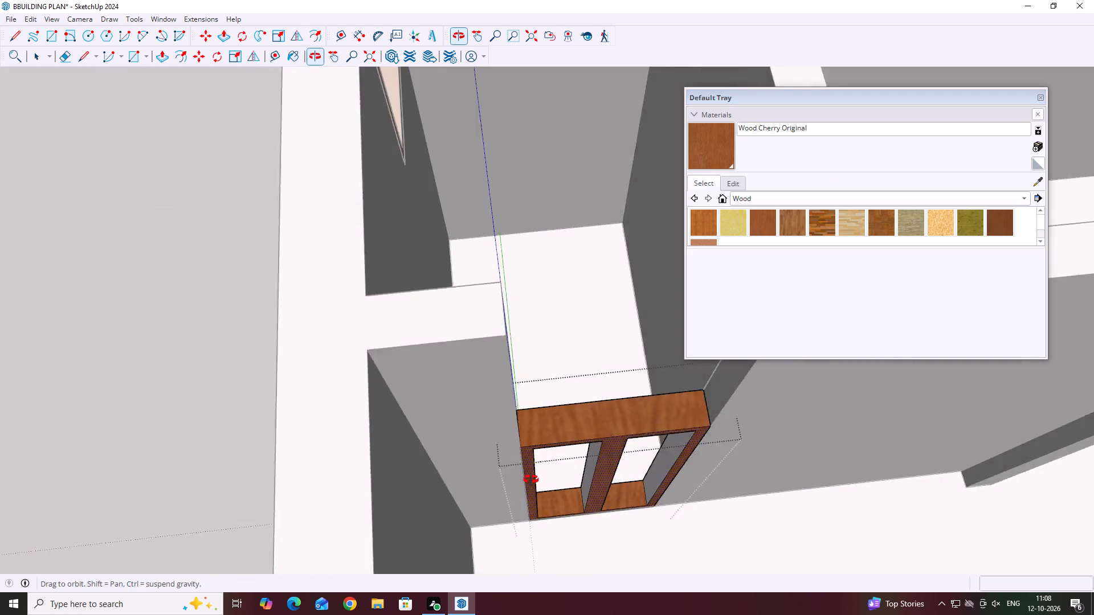
{"action": "middle_click_drag", "start_coordinate": [531, 479], "coordinate": [535, 475]}
{"action": "scroll", "coordinate": [536, 475], "scroll_direction": "down", "scroll_amount": 1}
{"action": "scroll", "coordinate": [647, 450], "scroll_direction": "up", "scroll_amount": 6}
{"action": "left_click", "coordinate": [696, 467]}
{"action": "left_click", "coordinate": [689, 466]}
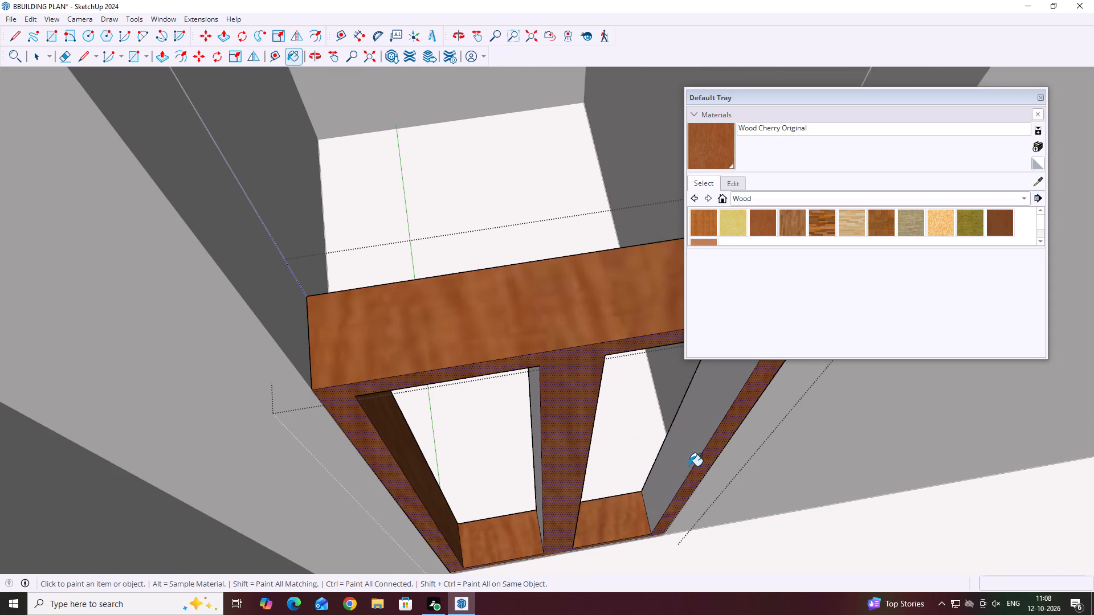
{"action": "scroll", "coordinate": [536, 471], "scroll_direction": "up", "scroll_amount": 2}
{"action": "left_click", "coordinate": [538, 466]}
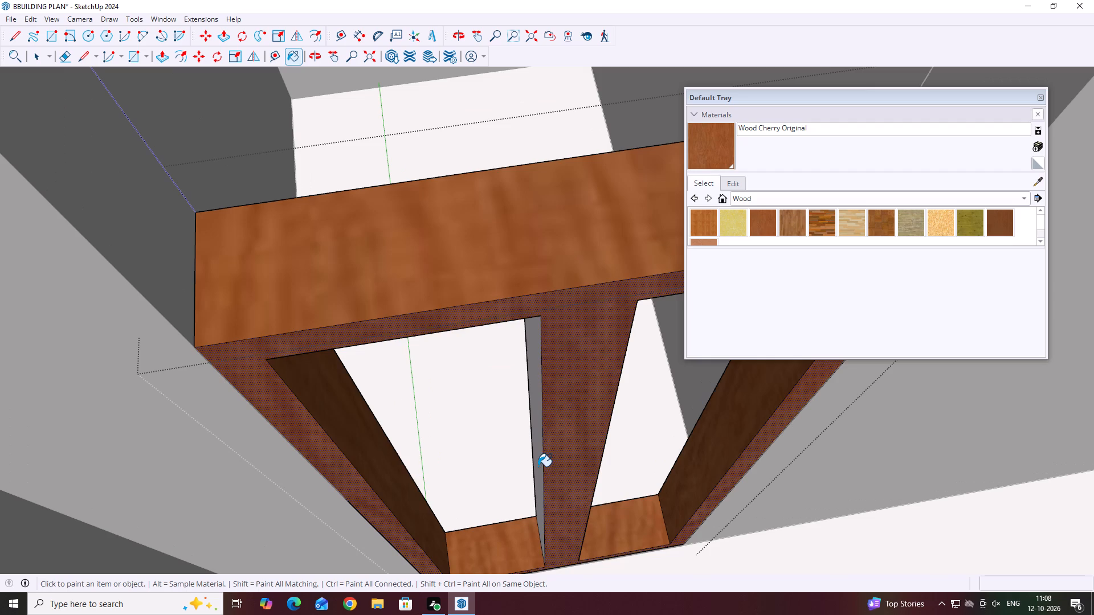
Paint the door frame's opposite face with Wood Cherry Original from the other side of the doorway.
{"action": "scroll", "coordinate": [507, 440], "scroll_direction": "down", "scroll_amount": 8}
{"action": "middle_click_drag", "start_coordinate": [601, 428], "coordinate": [466, 291]}
{"action": "middle_click_drag", "start_coordinate": [479, 215], "coordinate": [472, 108]}
{"action": "scroll", "coordinate": [479, 218], "scroll_direction": "up", "scroll_amount": 1}
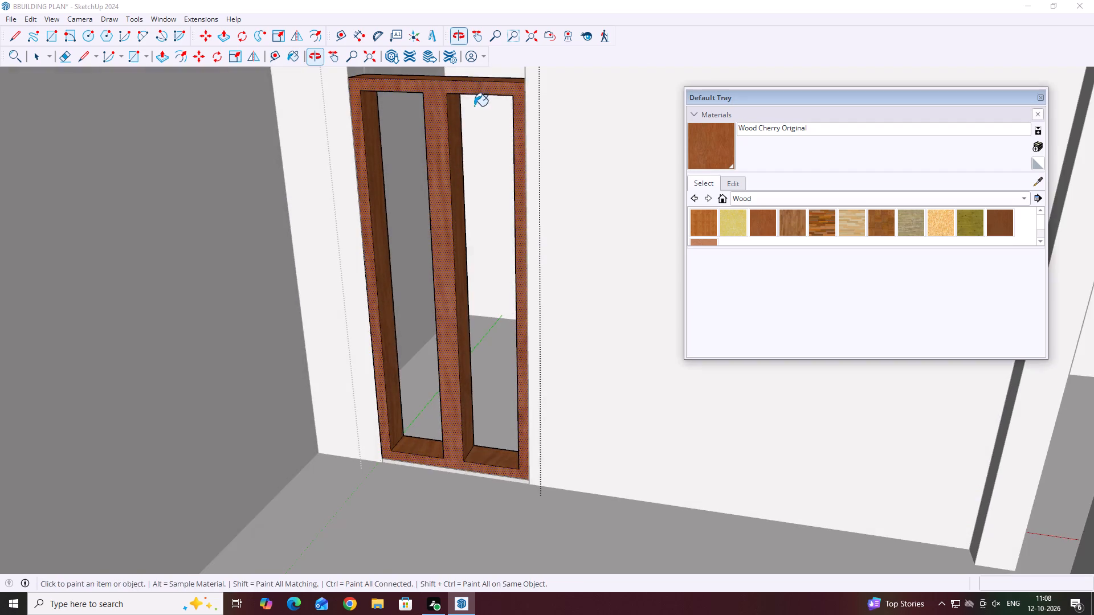
{"action": "middle_click_drag", "start_coordinate": [480, 140], "coordinate": [350, 246]}
{"action": "scroll", "coordinate": [350, 247], "scroll_direction": "down", "scroll_amount": 13}
{"action": "middle_click_drag", "start_coordinate": [569, 192], "coordinate": [185, 266]}
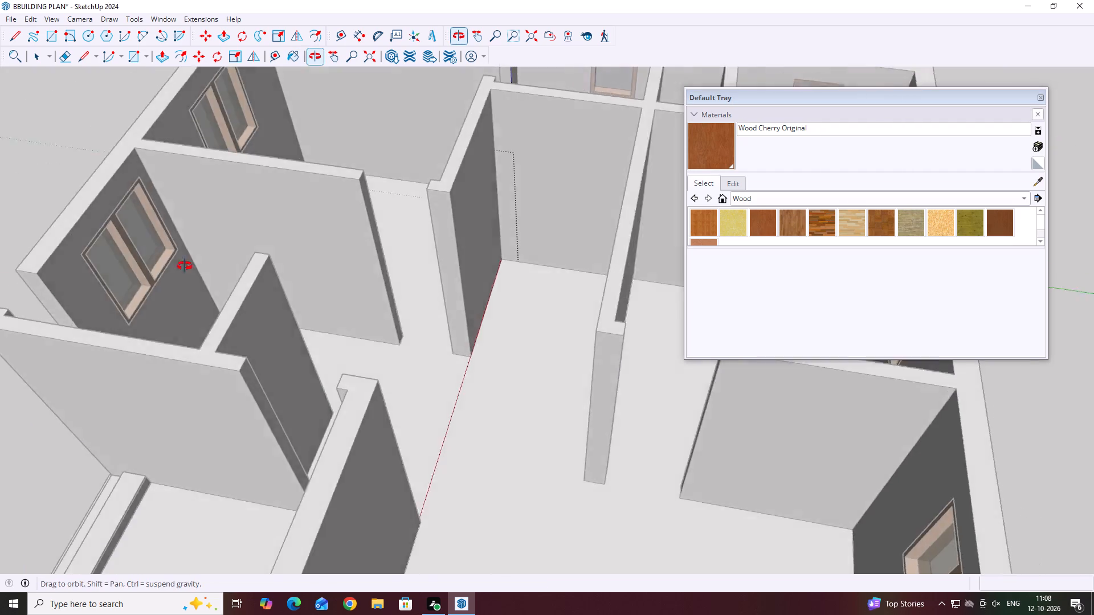
{"action": "middle_click_drag", "start_coordinate": [185, 266], "coordinate": [56, 272]}
{"action": "scroll", "coordinate": [55, 272], "scroll_direction": "down", "scroll_amount": 10}
{"action": "scroll", "coordinate": [475, 191], "scroll_direction": "up", "scroll_amount": 5}
{"action": "scroll", "coordinate": [393, 173], "scroll_direction": "up", "scroll_amount": 5}
{"action": "middle_click_drag", "start_coordinate": [419, 173], "coordinate": [391, 183]}
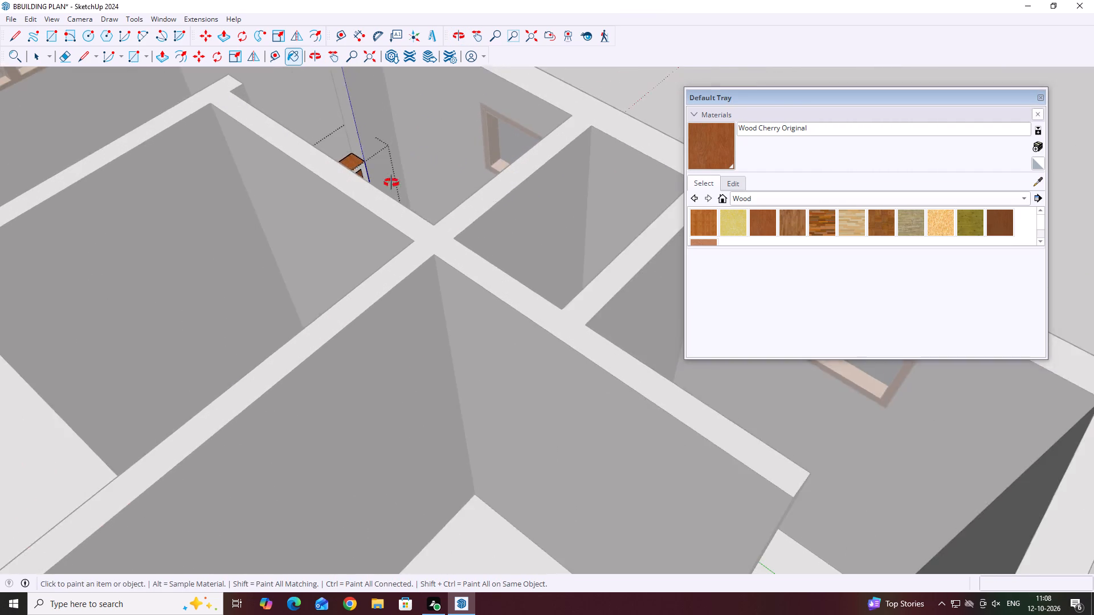
{"action": "middle_click_drag", "start_coordinate": [391, 183], "coordinate": [279, 191]}
{"action": "scroll", "coordinate": [439, 130], "scroll_direction": "up", "scroll_amount": 10}
{"action": "left_click", "coordinate": [459, 126]}
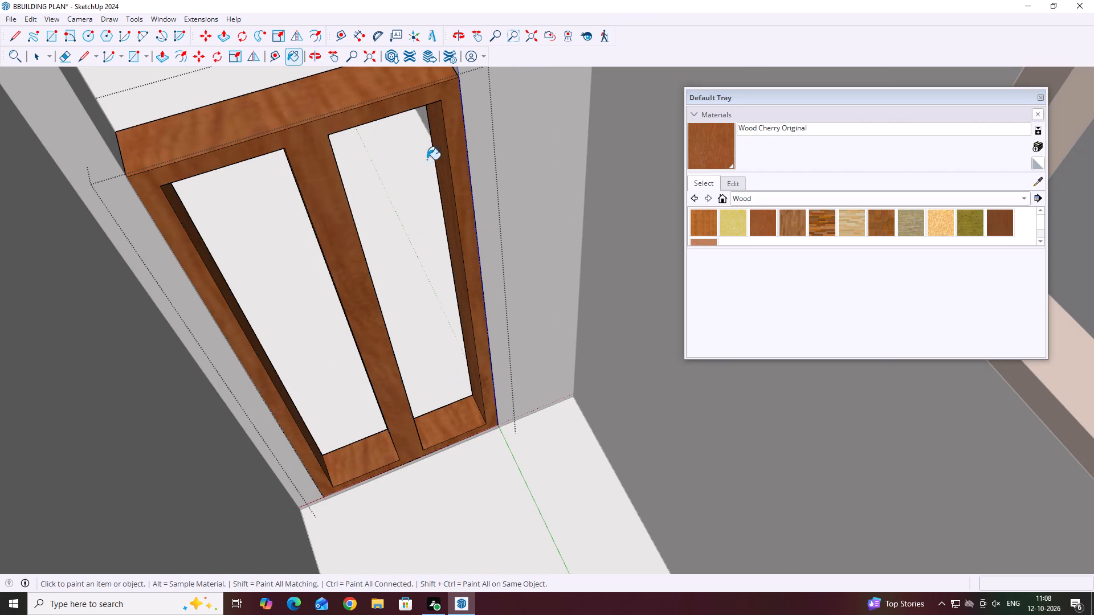
Examine the painted door frame from both sides of the doorway and within the whole building for unpainted faces.
{"action": "middle_click_drag", "start_coordinate": [370, 110], "coordinate": [417, 288]}
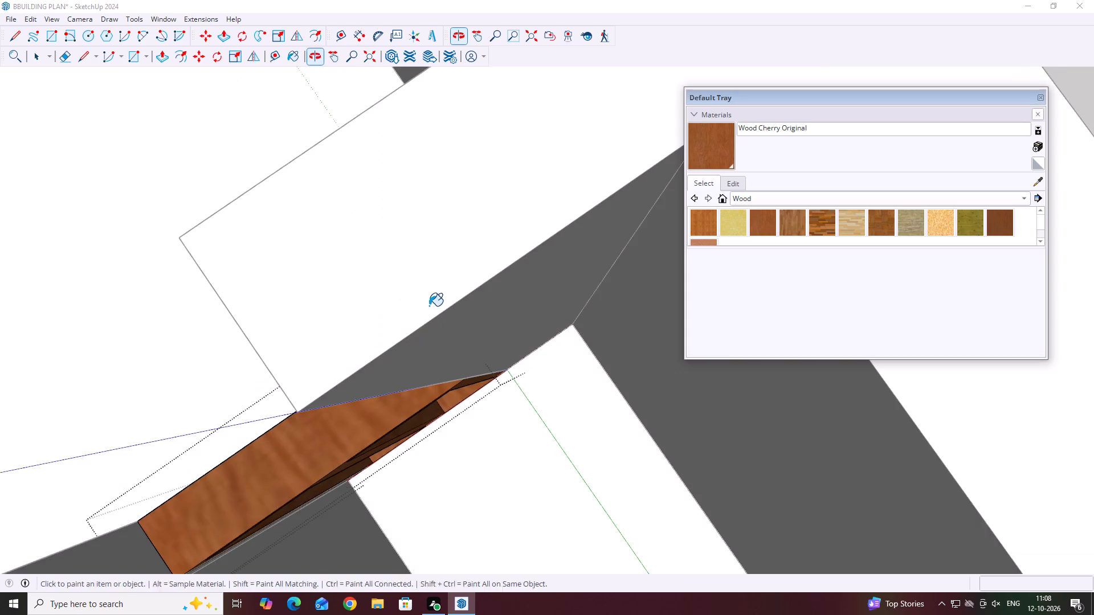
{"action": "middle_click", "coordinate": [429, 306]}
{"action": "scroll", "coordinate": [429, 306], "scroll_direction": "down", "scroll_amount": 10}
{"action": "middle_click_drag", "start_coordinate": [276, 329], "coordinate": [582, 321]}
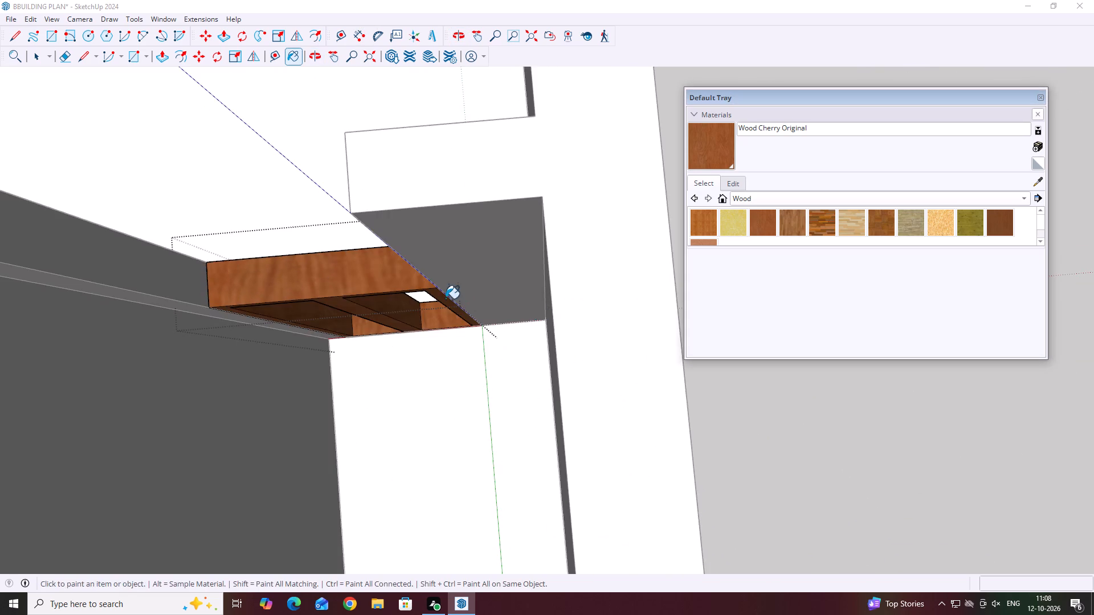
{"action": "scroll", "coordinate": [419, 291], "scroll_direction": "down", "scroll_amount": 5}
{"action": "middle_click_drag", "start_coordinate": [369, 309], "coordinate": [346, 216]}
{"action": "middle_click_drag", "start_coordinate": [340, 251], "coordinate": [377, 152]}
{"action": "middle_click_drag", "start_coordinate": [367, 247], "coordinate": [382, 190]}
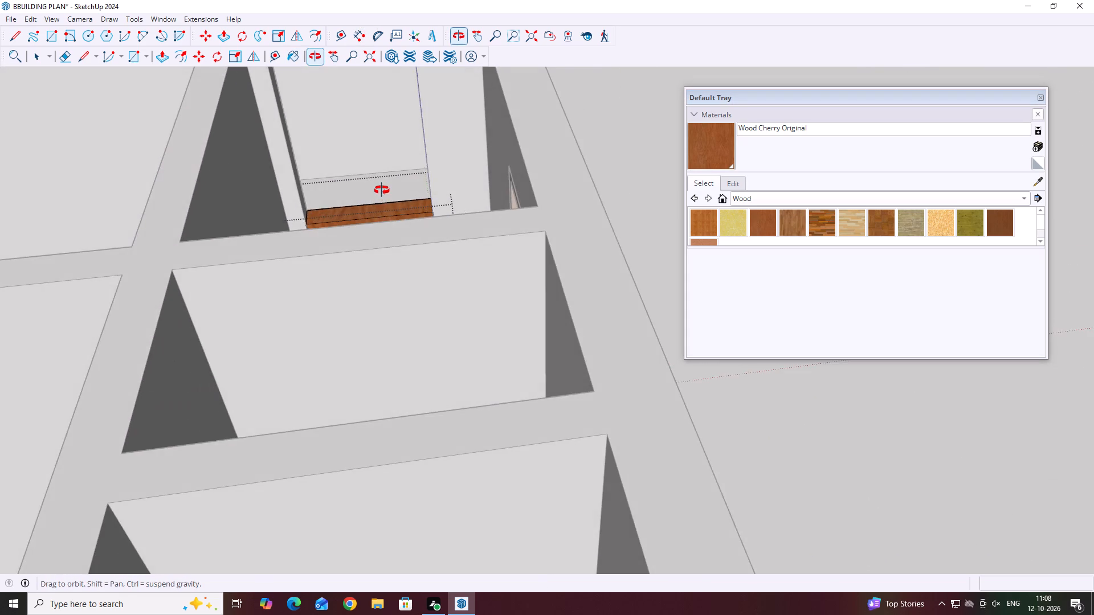
{"action": "middle_click_drag", "start_coordinate": [382, 190], "coordinate": [440, 302]}
{"action": "scroll", "coordinate": [439, 301], "scroll_direction": "down", "scroll_amount": 15}
{"action": "middle_click_drag", "start_coordinate": [389, 296], "coordinate": [454, 345]}
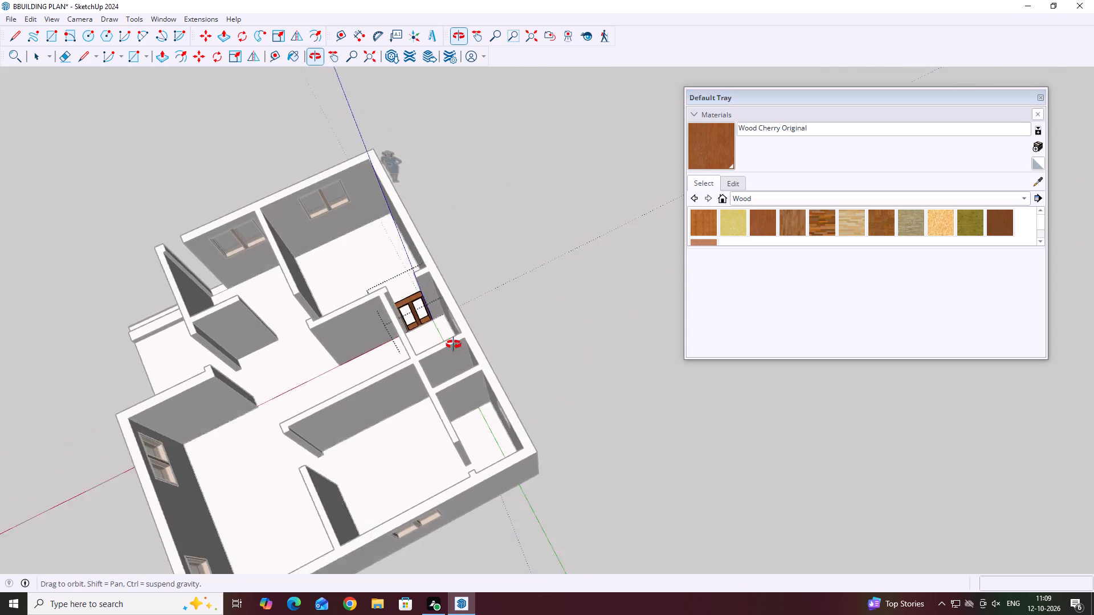
{"action": "middle_click_drag", "start_coordinate": [454, 345], "coordinate": [470, 345]}
{"action": "middle_click_drag", "start_coordinate": [344, 369], "coordinate": [412, 414]}
{"action": "middle_click_drag", "start_coordinate": [319, 349], "coordinate": [377, 370]}
{"action": "middle_click_drag", "start_coordinate": [289, 380], "coordinate": [536, 415]}
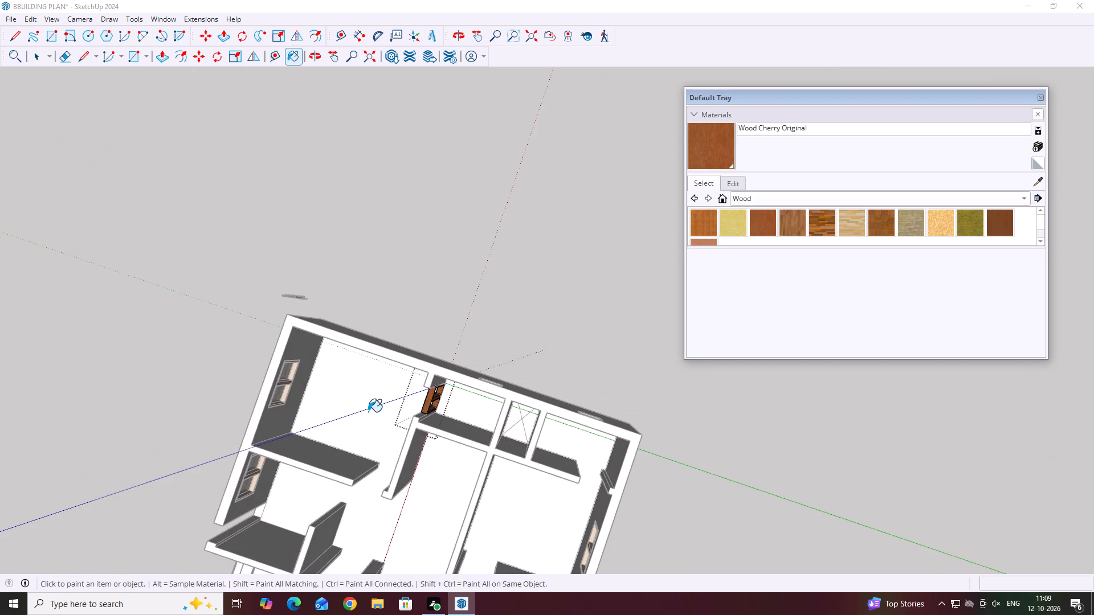
{"action": "middle_click_drag", "start_coordinate": [369, 417], "coordinate": [552, 391]}
{"action": "scroll", "coordinate": [336, 379], "scroll_direction": "down", "scroll_amount": 6}
{"action": "middle_click_drag", "start_coordinate": [401, 492], "coordinate": [565, 441]}
{"action": "middle_click_drag", "start_coordinate": [427, 484], "coordinate": [542, 366]}
{"action": "scroll", "coordinate": [552, 479], "scroll_direction": "up", "scroll_amount": 11}
{"action": "middle_click_drag", "start_coordinate": [548, 465], "coordinate": [551, 439]}
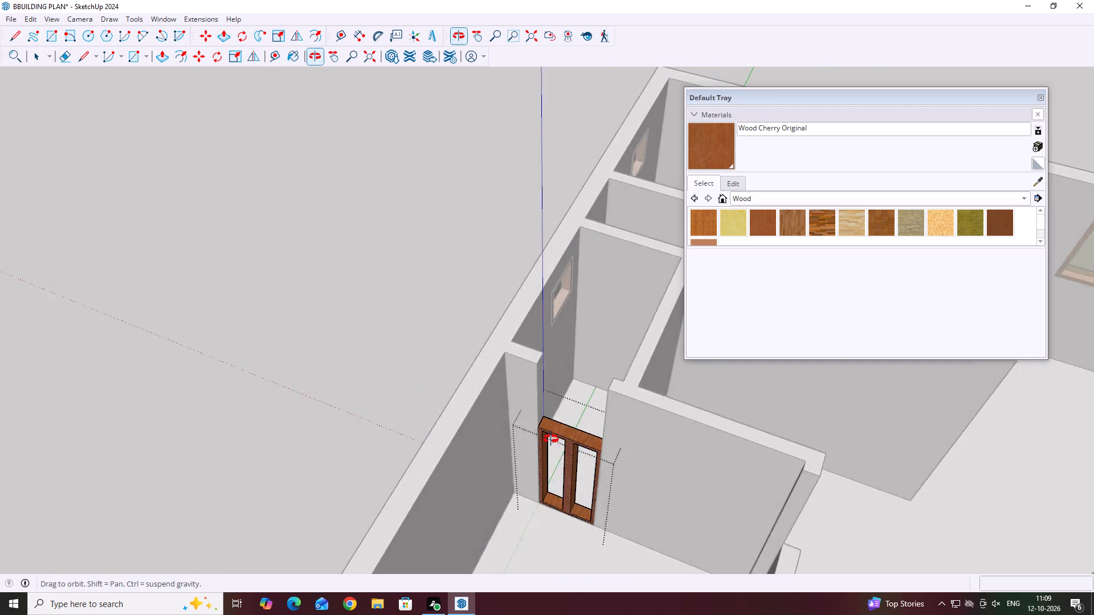
{"action": "middle_click_drag", "start_coordinate": [551, 439], "coordinate": [562, 336]}
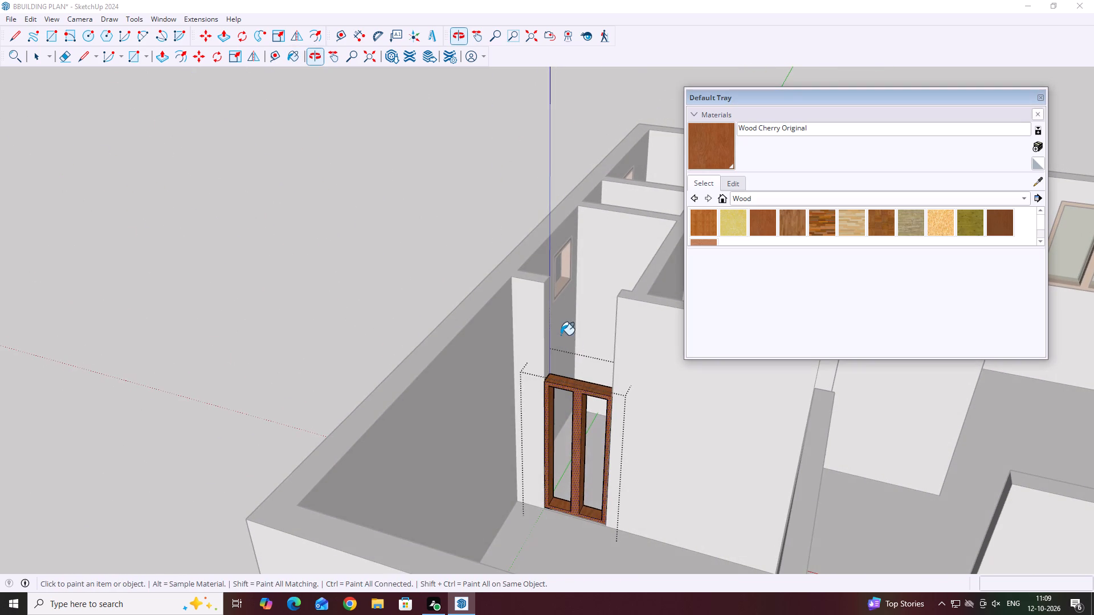
{"action": "middle_click_drag", "start_coordinate": [566, 405], "coordinate": [579, 360]}
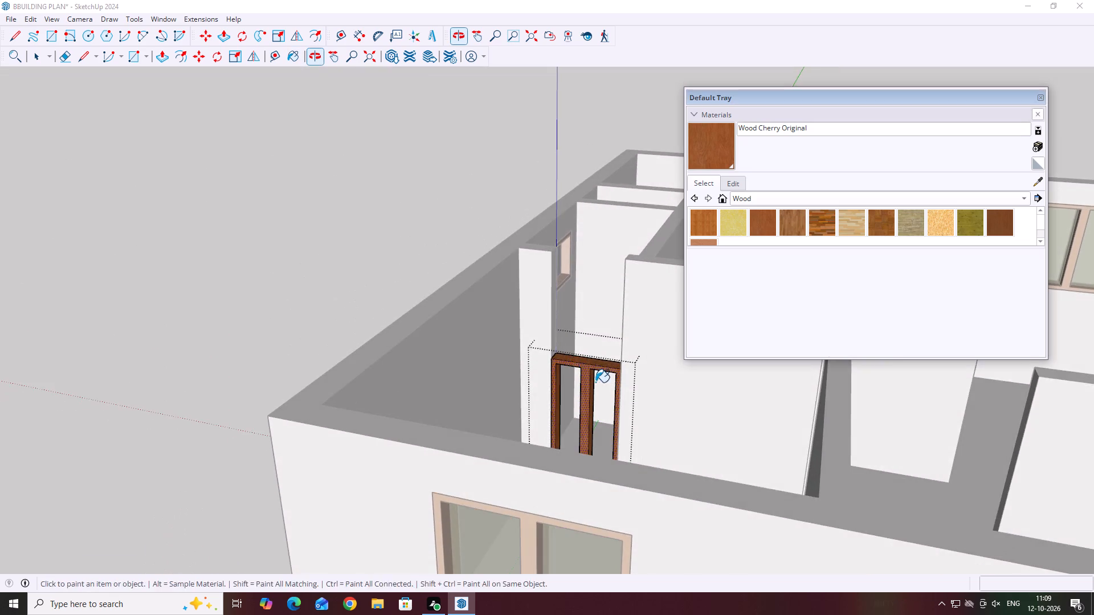
{"action": "scroll", "coordinate": [598, 392], "scroll_direction": "up", "scroll_amount": 14}
{"action": "middle_click_drag", "start_coordinate": [598, 391], "coordinate": [593, 362]}
{"action": "middle_click_drag", "start_coordinate": [563, 257], "coordinate": [569, 197]}
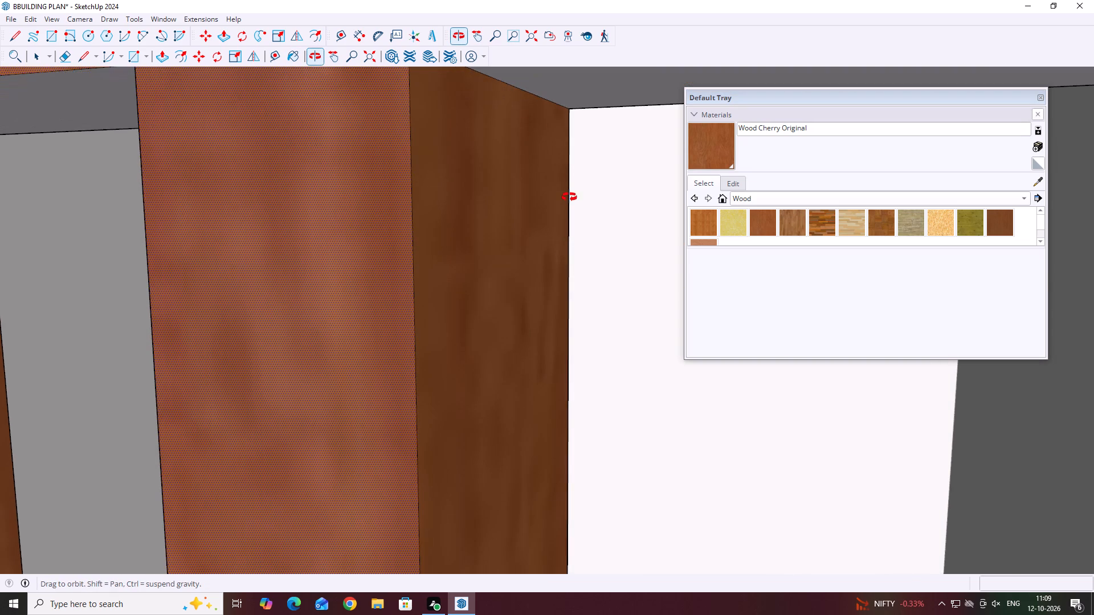
{"action": "middle_click_drag", "start_coordinate": [569, 197], "coordinate": [619, 229]}
{"action": "scroll", "coordinate": [553, 200], "scroll_direction": "down", "scroll_amount": 5}
{"action": "scroll", "coordinate": [593, 162], "scroll_direction": "up", "scroll_amount": 2}
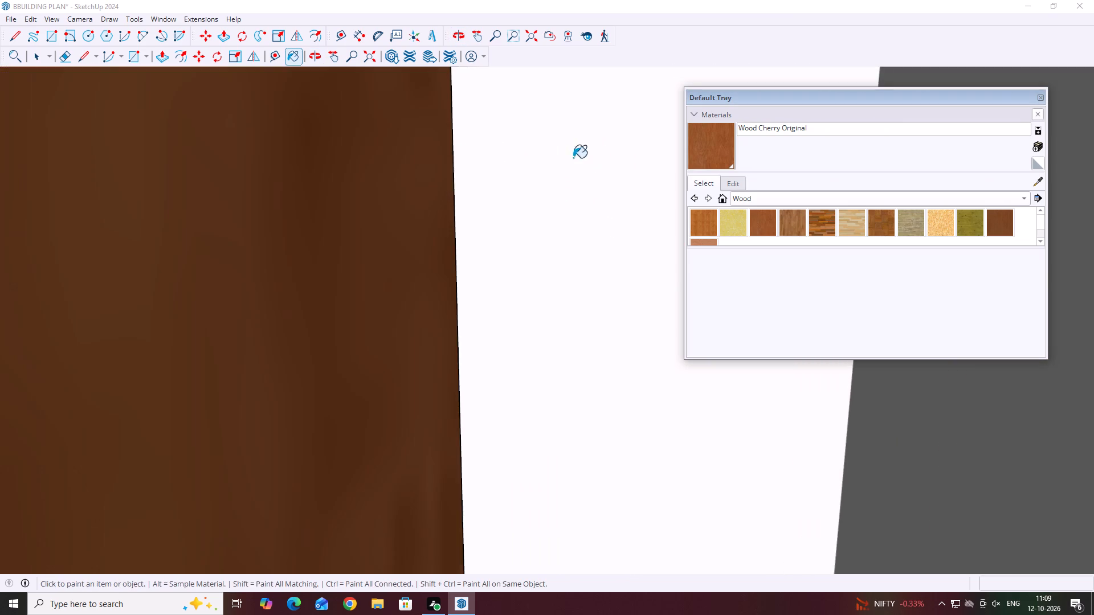
{"action": "middle_click_drag", "start_coordinate": [568, 157], "coordinate": [554, 190]}
{"action": "scroll", "coordinate": [498, 206], "scroll_direction": "down", "scroll_amount": 12}
{"action": "scroll", "coordinate": [466, 296], "scroll_direction": "down", "scroll_amount": 20}
{"action": "scroll", "coordinate": [466, 296], "scroll_direction": "down", "scroll_amount": 20}
{"action": "middle_click", "coordinate": [472, 300]}
{"action": "middle_click", "coordinate": [470, 295]}
{"action": "middle_click", "coordinate": [469, 293]}
{"action": "middle_click", "coordinate": [467, 292]}
{"action": "middle_click", "coordinate": [464, 290]}
{"action": "middle_click_drag", "start_coordinate": [436, 203], "coordinate": [436, 213]}
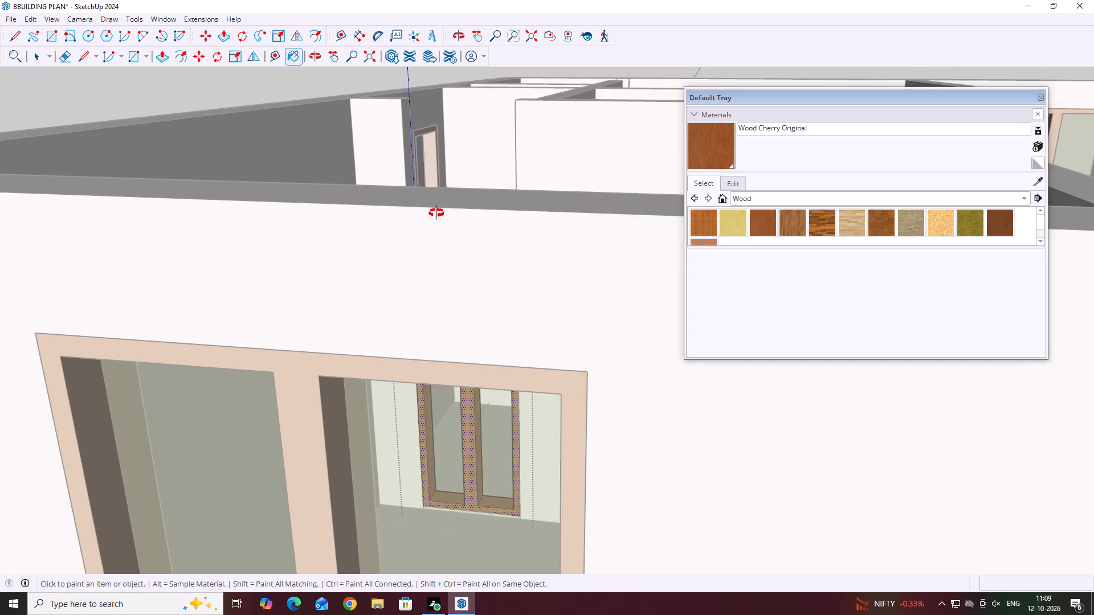
{"action": "middle_click_drag", "start_coordinate": [436, 213], "coordinate": [414, 318]}
{"action": "middle_click_drag", "start_coordinate": [439, 193], "coordinate": [440, 224]}
{"action": "middle_click_drag", "start_coordinate": [450, 220], "coordinate": [427, 247]}
{"action": "scroll", "coordinate": [446, 225], "scroll_direction": "down", "scroll_amount": 3}
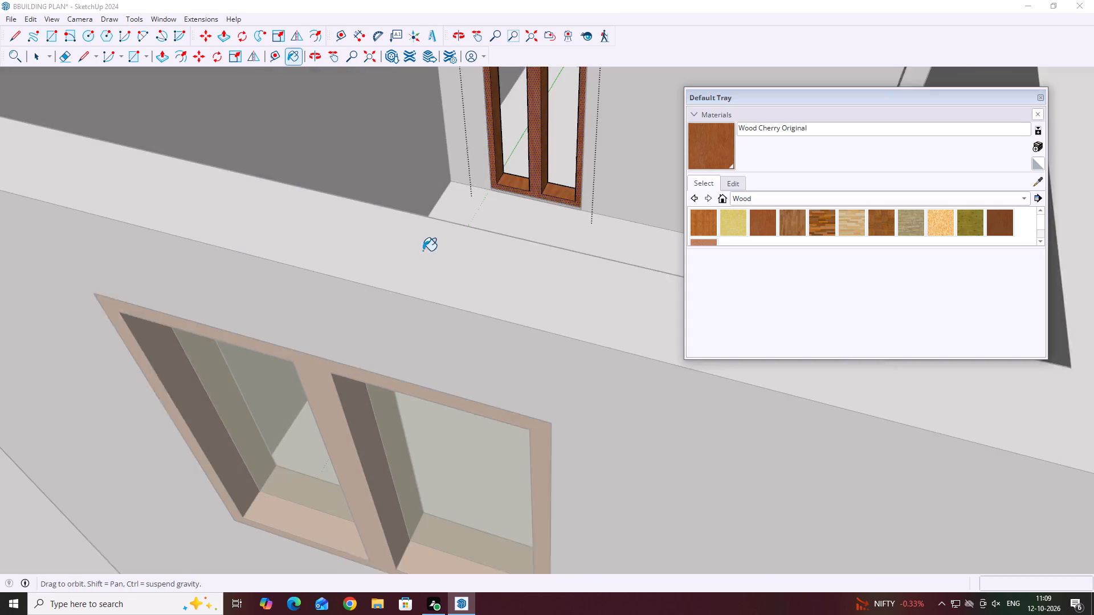
{"action": "scroll", "coordinate": [423, 251], "scroll_direction": "down", "scroll_amount": 11}
Paint the undersides of the frame's head above both openings with Wood Cherry Original.
{"action": "scroll", "coordinate": [496, 101], "scroll_direction": "up", "scroll_amount": 12}
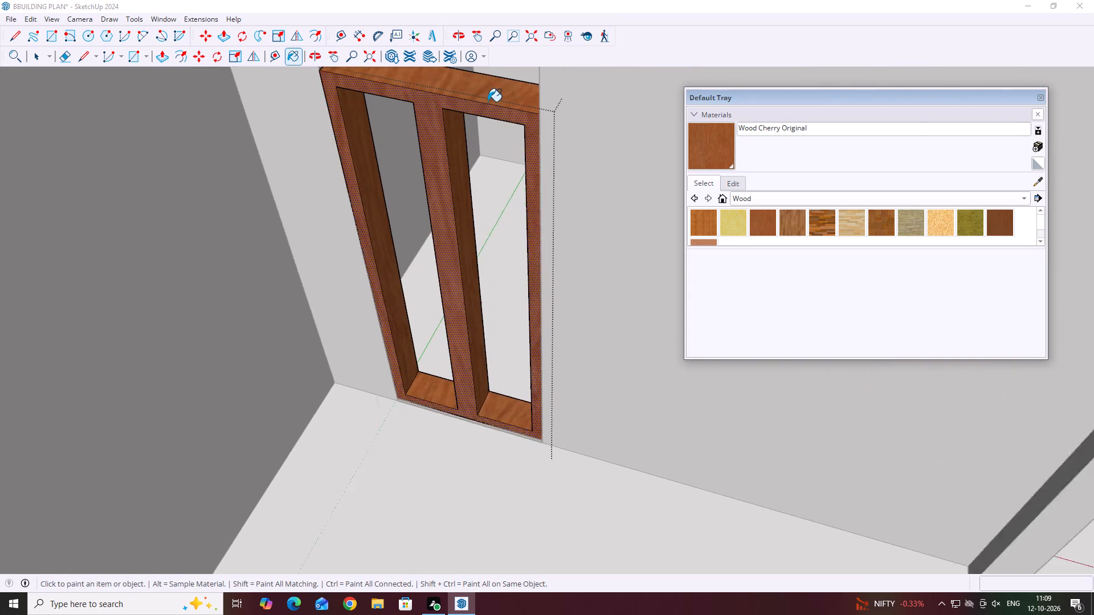
{"action": "scroll", "coordinate": [488, 101], "scroll_direction": "up", "scroll_amount": 6}
{"action": "middle_click_drag", "start_coordinate": [434, 184], "coordinate": [481, 202]}
{"action": "scroll", "coordinate": [485, 189], "scroll_direction": "down", "scroll_amount": 7}
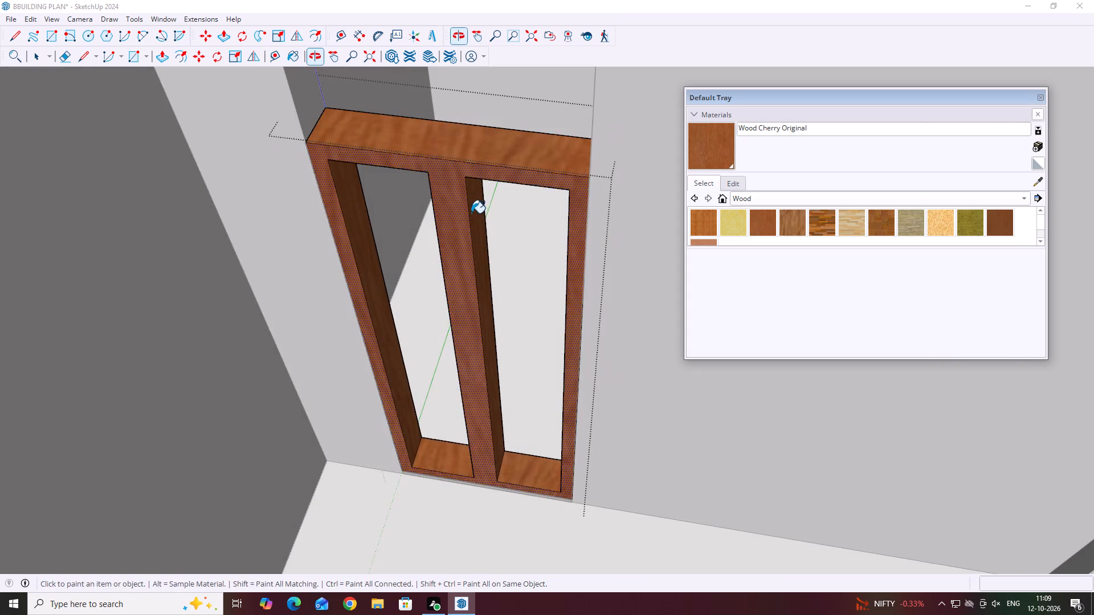
{"action": "scroll", "coordinate": [471, 213], "scroll_direction": "down", "scroll_amount": 9}
{"action": "middle_click_drag", "start_coordinate": [437, 239], "coordinate": [424, 245]}
{"action": "middle_click_drag", "start_coordinate": [446, 230], "coordinate": [473, 145]}
{"action": "middle_click_drag", "start_coordinate": [462, 200], "coordinate": [473, 147]}
{"action": "scroll", "coordinate": [470, 154], "scroll_direction": "up", "scroll_amount": 8}
{"action": "scroll", "coordinate": [458, 227], "scroll_direction": "up", "scroll_amount": 3}
{"action": "middle_click_drag", "start_coordinate": [454, 224], "coordinate": [475, 151]}
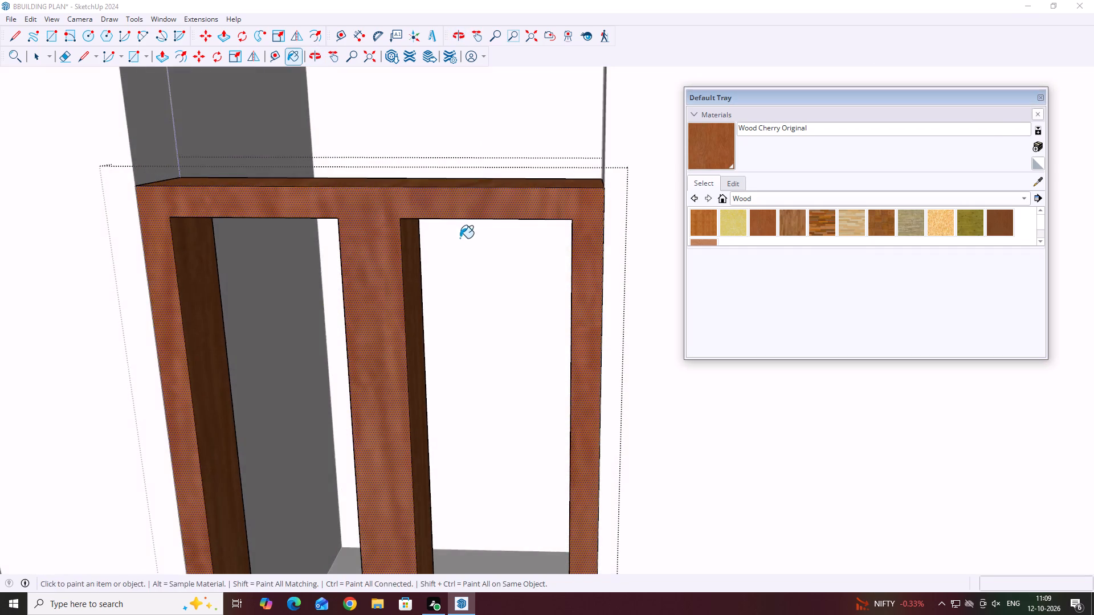
{"action": "middle_click_drag", "start_coordinate": [460, 236], "coordinate": [452, 225]}
{"action": "scroll", "coordinate": [452, 221], "scroll_direction": "down", "scroll_amount": 2}
{"action": "middle_click_drag", "start_coordinate": [463, 195], "coordinate": [464, 187]}
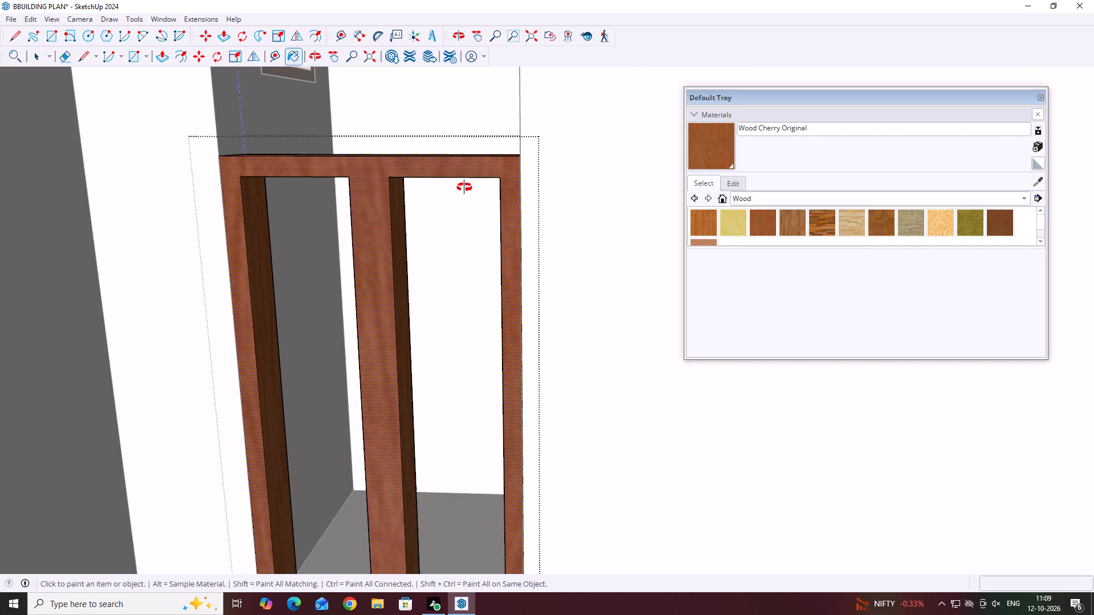
{"action": "middle_click_drag", "start_coordinate": [464, 187], "coordinate": [467, 177]}
{"action": "scroll", "coordinate": [477, 109], "scroll_direction": "up", "scroll_amount": 1}
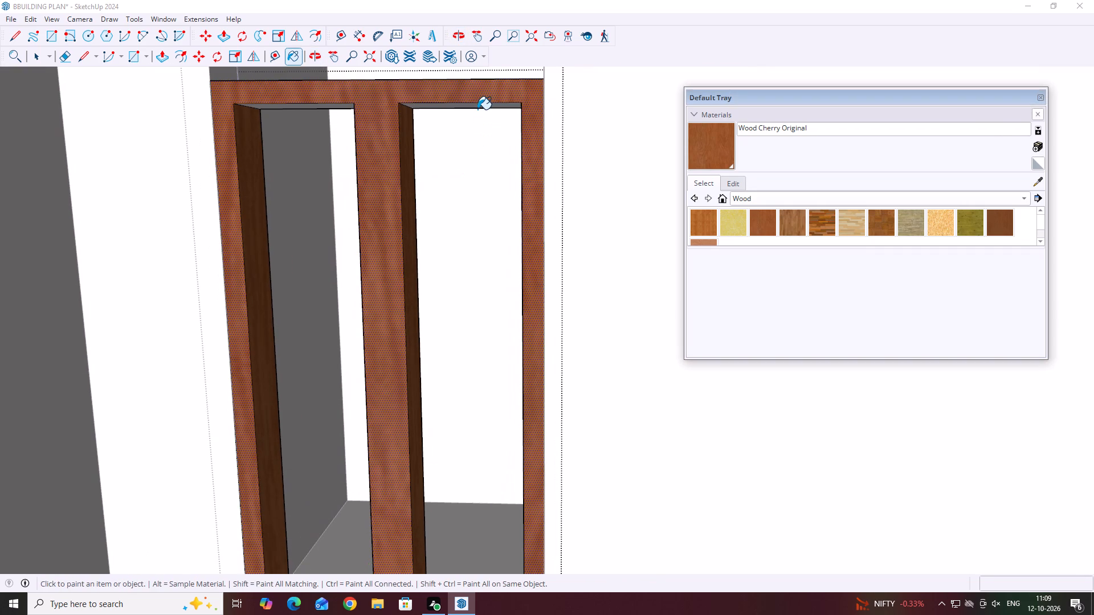
{"action": "left_click", "coordinate": [478, 106]}
{"action": "left_click", "coordinate": [317, 106]}
{"action": "scroll", "coordinate": [330, 138], "scroll_direction": "down", "scroll_amount": 20}
{"action": "scroll", "coordinate": [330, 138], "scroll_direction": "down", "scroll_amount": 5}
{"action": "key", "text": "space"}
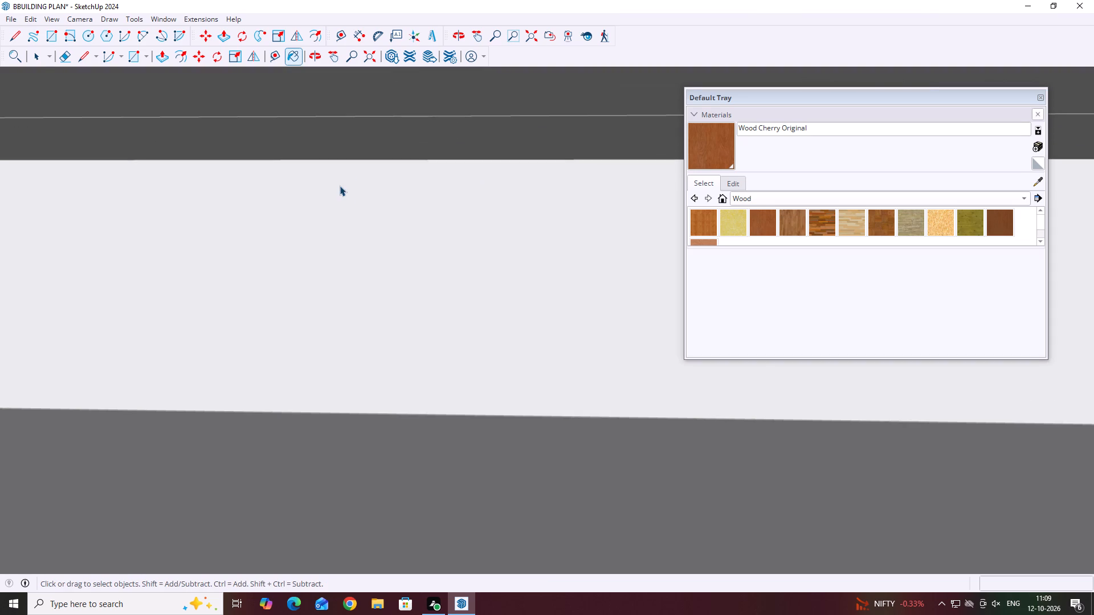
Finish editing the door frame and return to the whole building model.
{"action": "scroll", "coordinate": [340, 186], "scroll_direction": "down", "scroll_amount": 5}
{"action": "left_click", "coordinate": [344, 211]}
{"action": "scroll", "coordinate": [344, 272], "scroll_direction": "down", "scroll_amount": 20}
{"action": "scroll", "coordinate": [344, 272], "scroll_direction": "down", "scroll_amount": 8}
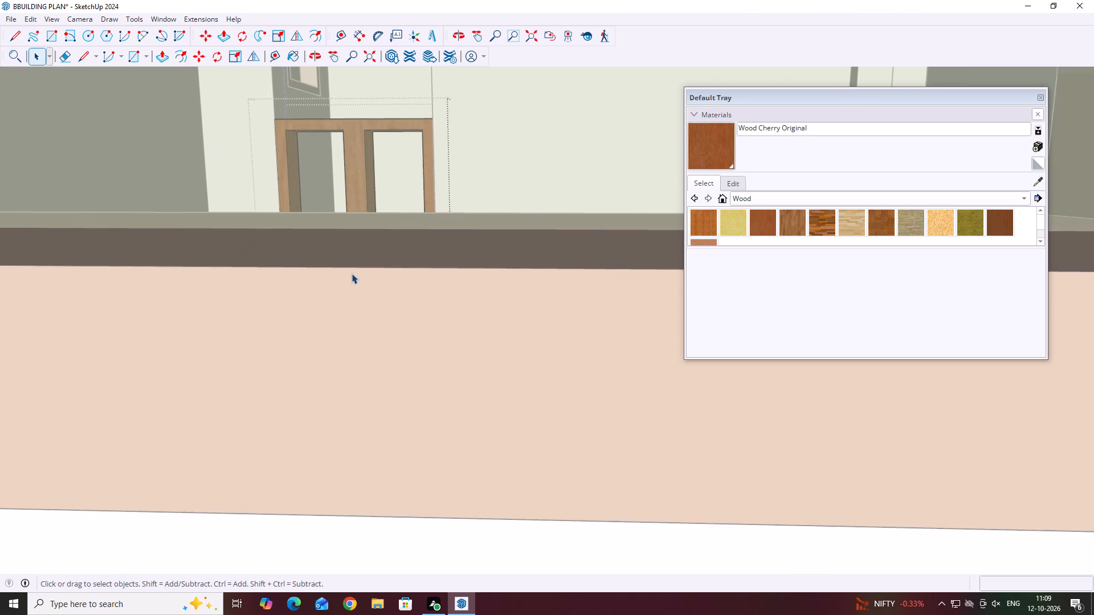
{"action": "scroll", "coordinate": [352, 273], "scroll_direction": "down", "scroll_amount": 20}
{"action": "scroll", "coordinate": [352, 273], "scroll_direction": "down", "scroll_amount": 20}
{"action": "scroll", "coordinate": [352, 273], "scroll_direction": "down", "scroll_amount": 1}
{"action": "middle_click", "coordinate": [341, 244]}
{"action": "middle_click", "coordinate": [341, 242]}
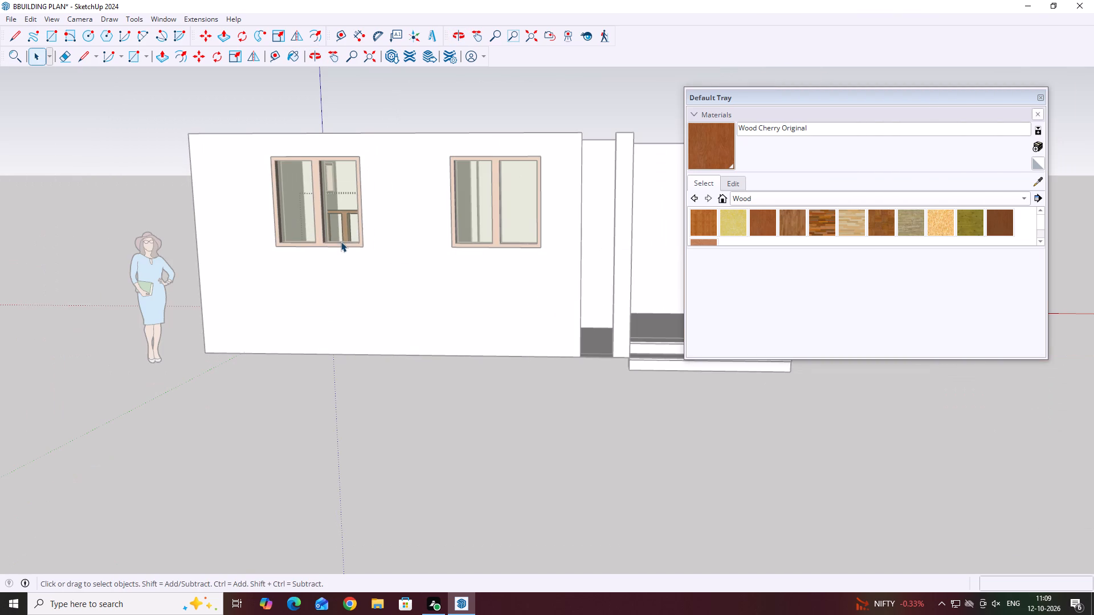
{"action": "left_click_drag", "start_coordinate": [436, 407], "coordinate": [432, 416]}
{"action": "left_click", "coordinate": [421, 408]}
{"action": "scroll", "coordinate": [882, 573], "scroll_direction": "down", "scroll_amount": 1}
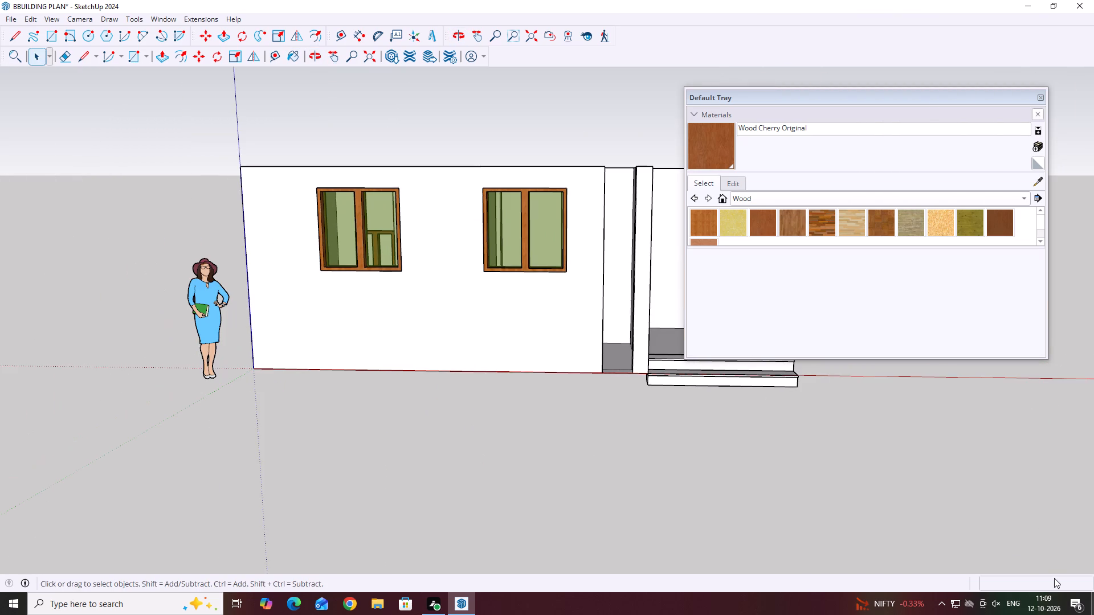
Reopen the small room's door frame and draw a rectangle filling its first opening, from the sill to the diagonally opposite head corner.
{"action": "middle_click_drag", "start_coordinate": [397, 288], "coordinate": [401, 519]}
{"action": "scroll", "coordinate": [270, 229], "scroll_direction": "up", "scroll_amount": 1}
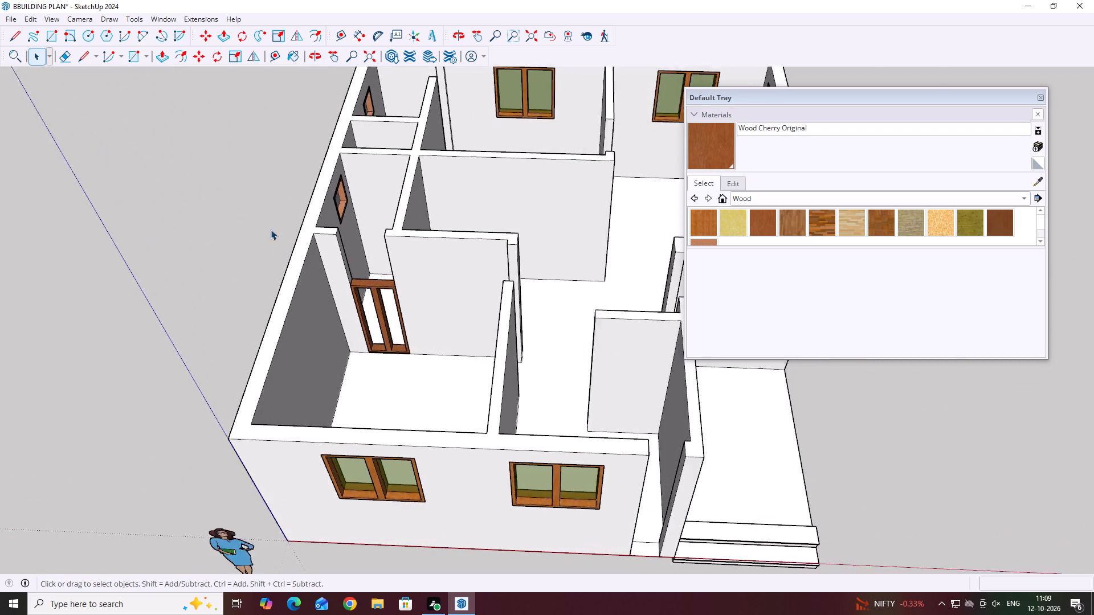
{"action": "scroll", "coordinate": [271, 229], "scroll_direction": "up", "scroll_amount": 10}
{"action": "middle_click_drag", "start_coordinate": [423, 347], "coordinate": [421, 308]}
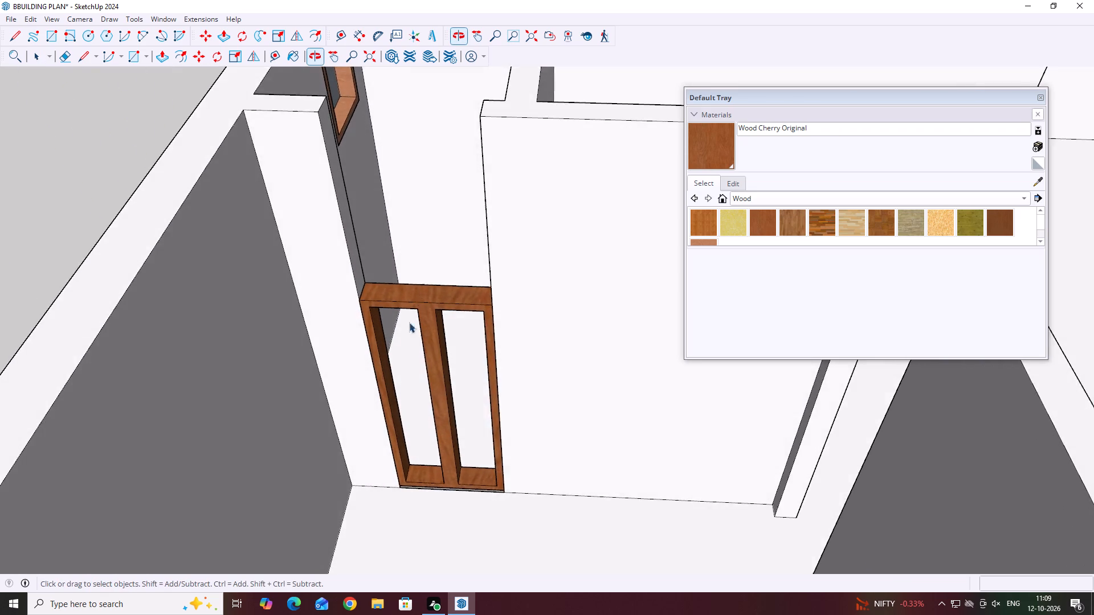
{"action": "scroll", "coordinate": [399, 350], "scroll_direction": "up", "scroll_amount": 3}
{"action": "triple_click", "coordinate": [442, 314]}
{"action": "middle_click_drag", "start_coordinate": [461, 304], "coordinate": [448, 266]}
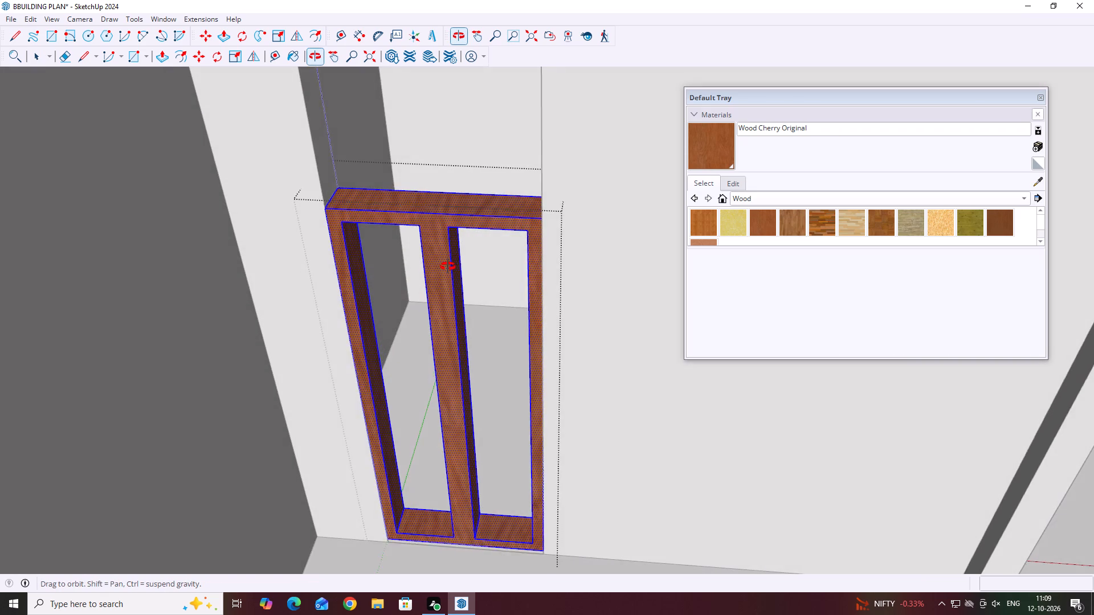
{"action": "middle_click_drag", "start_coordinate": [448, 266], "coordinate": [446, 277]}
{"action": "key", "text": "r"}
{"action": "scroll", "coordinate": [405, 510], "scroll_direction": "up", "scroll_amount": 4}
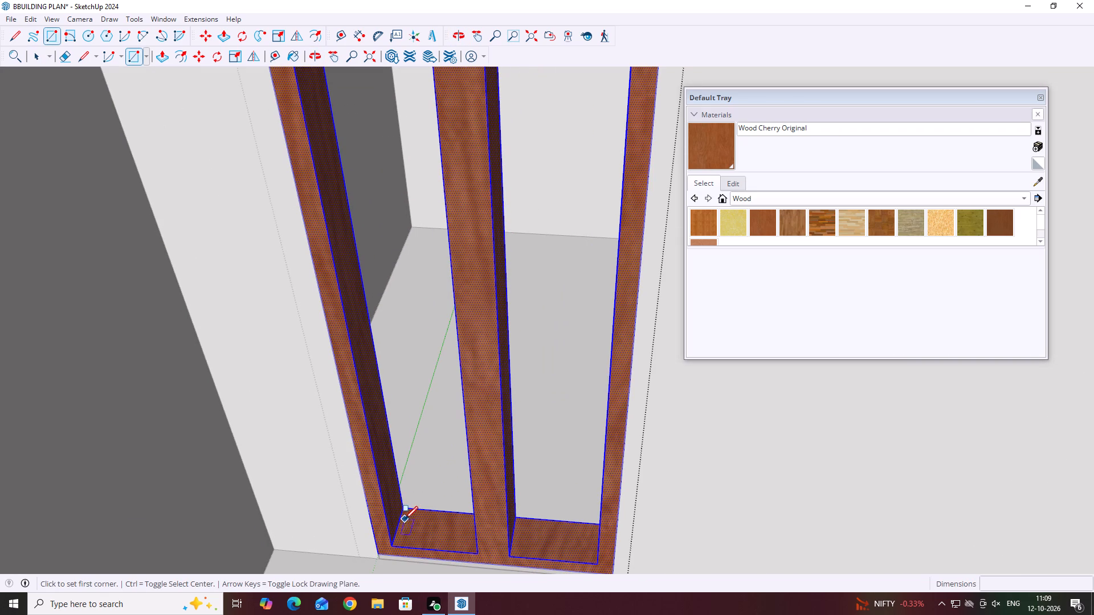
{"action": "left_click", "coordinate": [401, 522]}
{"action": "scroll", "coordinate": [551, 516], "scroll_direction": "down", "scroll_amount": 6}
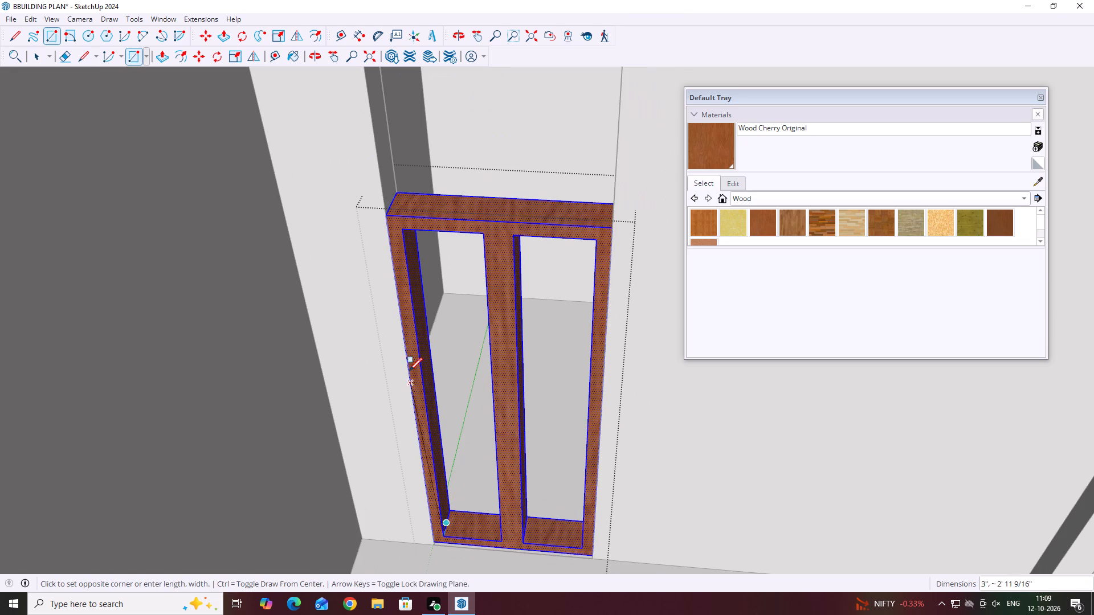
{"action": "scroll", "coordinate": [483, 249], "scroll_direction": "up", "scroll_amount": 11}
{"action": "middle_click_drag", "start_coordinate": [490, 251], "coordinate": [606, 265]}
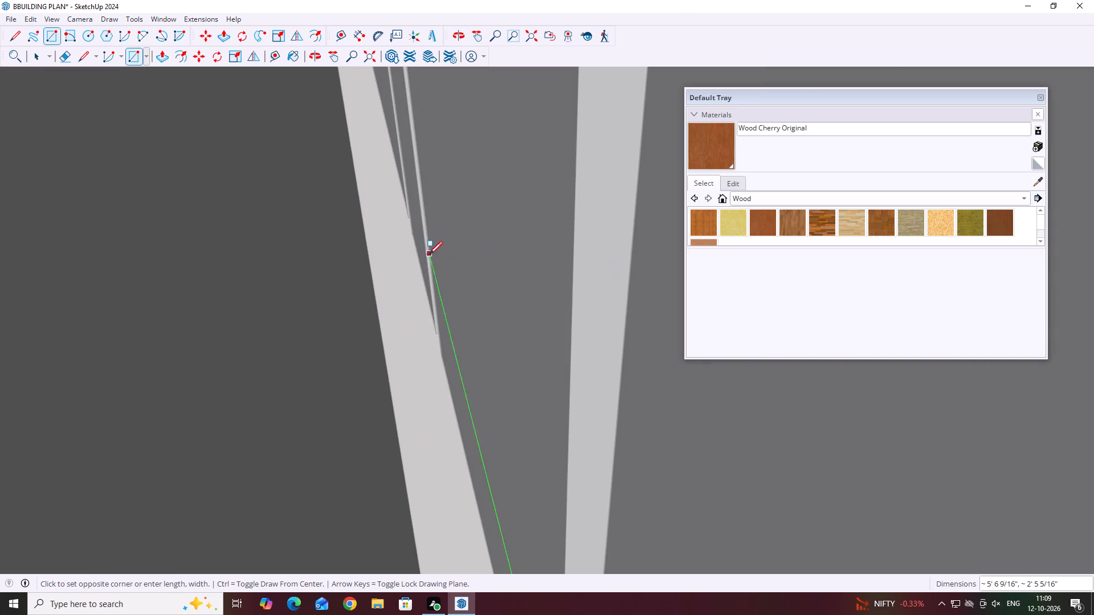
{"action": "scroll", "coordinate": [299, 265], "scroll_direction": "down", "scroll_amount": 10}
{"action": "scroll", "coordinate": [323, 296], "scroll_direction": "down", "scroll_amount": 13}
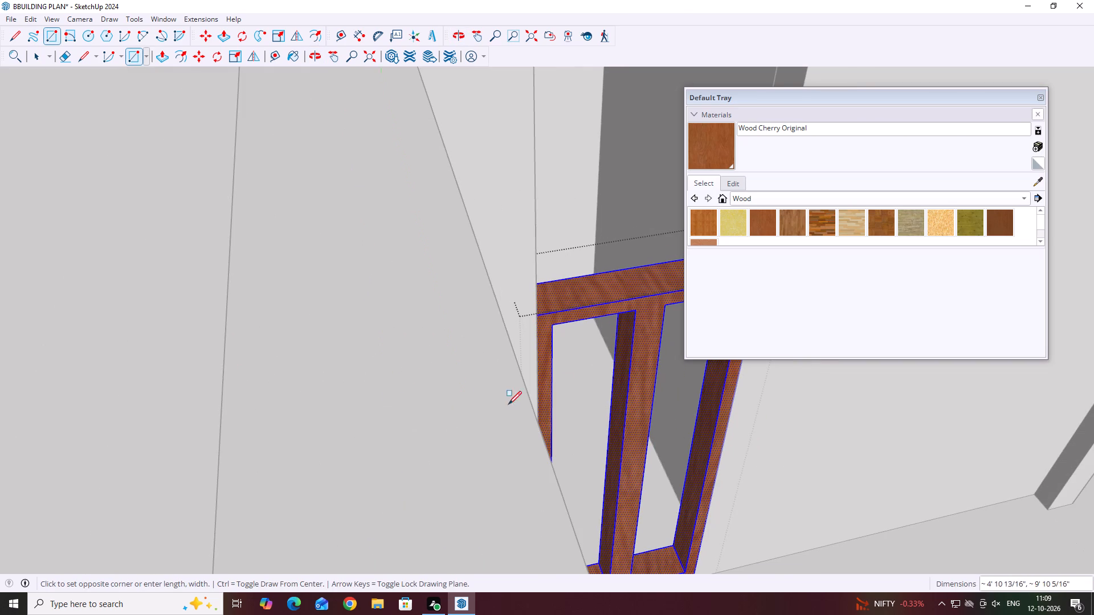
{"action": "scroll", "coordinate": [623, 336], "scroll_direction": "up", "scroll_amount": 9}
{"action": "scroll", "coordinate": [633, 289], "scroll_direction": "up", "scroll_amount": 3}
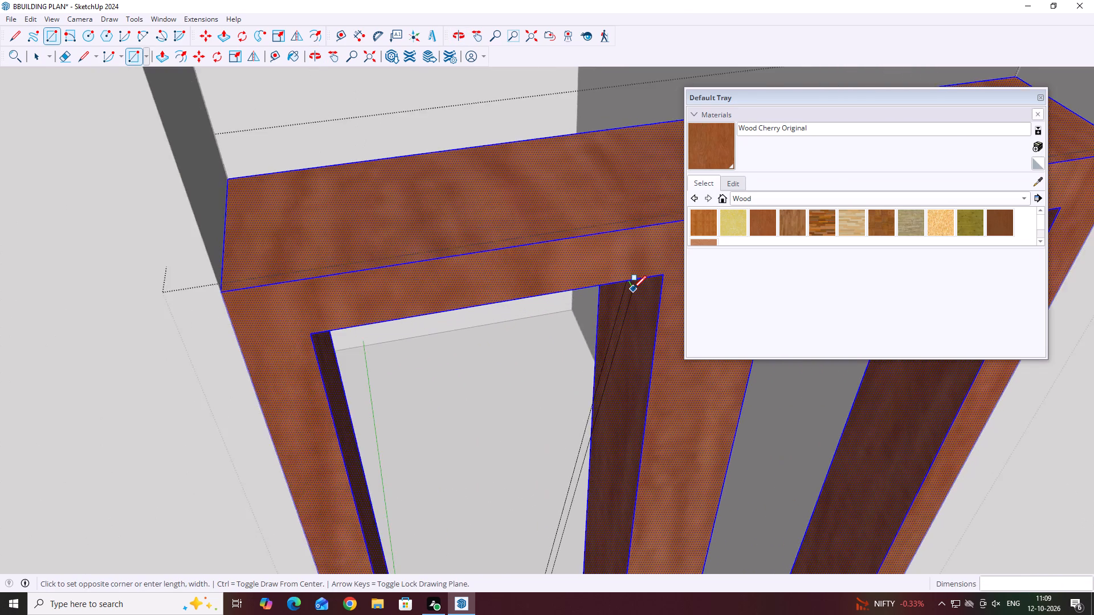
{"action": "scroll", "coordinate": [633, 289], "scroll_direction": "up", "scroll_amount": 11}
{"action": "middle_click_drag", "start_coordinate": [633, 273], "coordinate": [635, 208]}
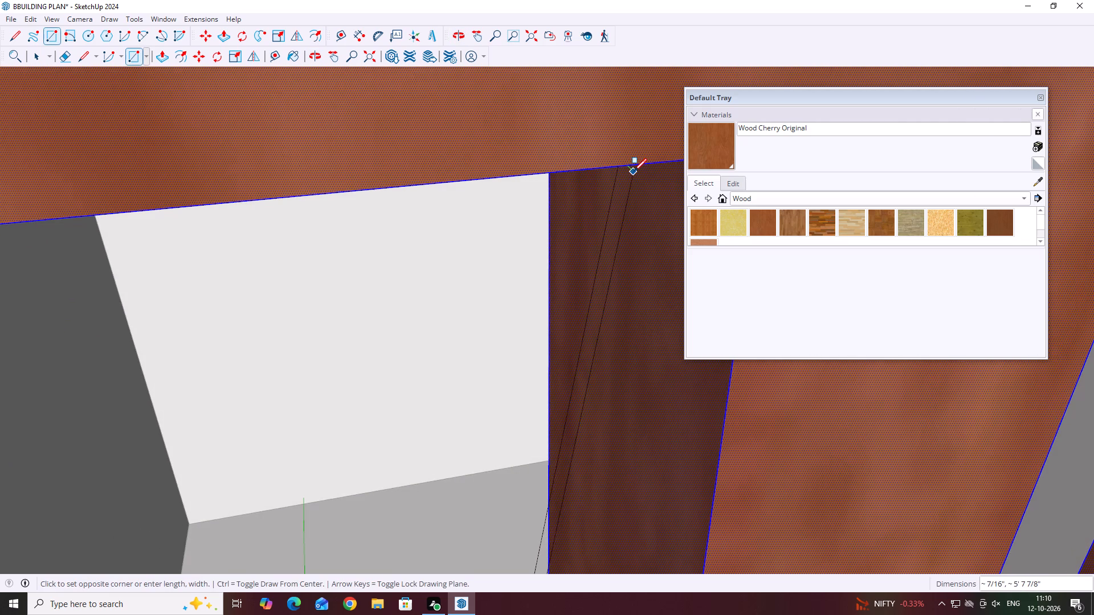
{"action": "scroll", "coordinate": [633, 171], "scroll_direction": "up", "scroll_amount": 6}
{"action": "middle_click_drag", "start_coordinate": [514, 251], "coordinate": [566, 218]}
{"action": "scroll", "coordinate": [563, 220], "scroll_direction": "down", "scroll_amount": 8}
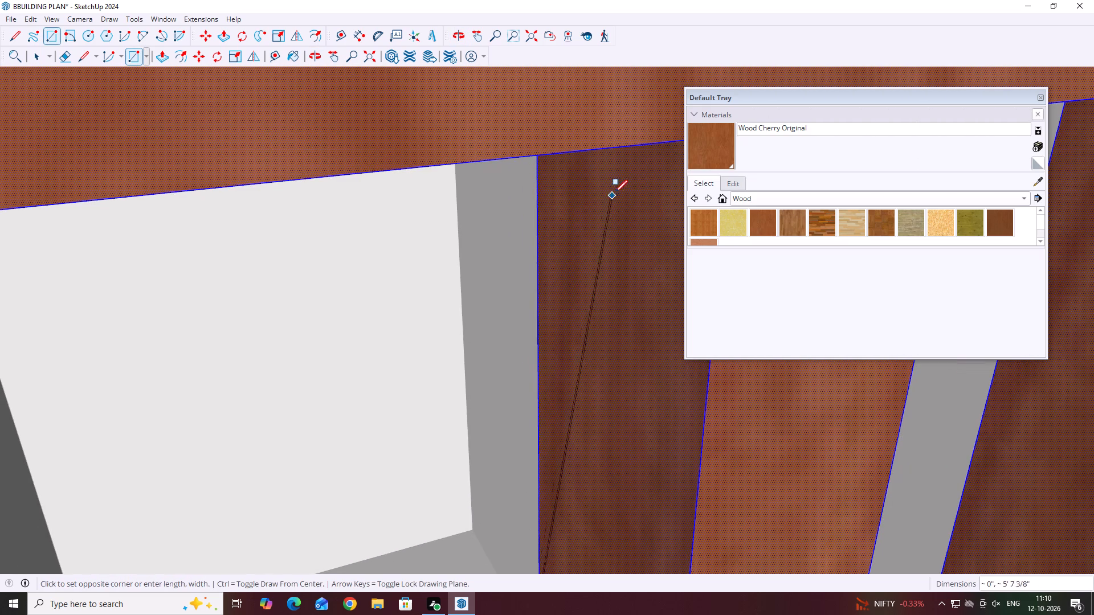
{"action": "scroll", "coordinate": [644, 171], "scroll_direction": "down", "scroll_amount": 14}
{"action": "middle_click", "coordinate": [640, 172]}
{"action": "scroll", "coordinate": [640, 172], "scroll_direction": "up", "scroll_amount": 3}
{"action": "scroll", "coordinate": [640, 172], "scroll_direction": "down", "scroll_amount": 4}
{"action": "scroll", "coordinate": [640, 172], "scroll_direction": "up", "scroll_amount": 12}
{"action": "middle_click_drag", "start_coordinate": [624, 159], "coordinate": [663, 123]}
{"action": "middle_click_drag", "start_coordinate": [542, 211], "coordinate": [621, 147]}
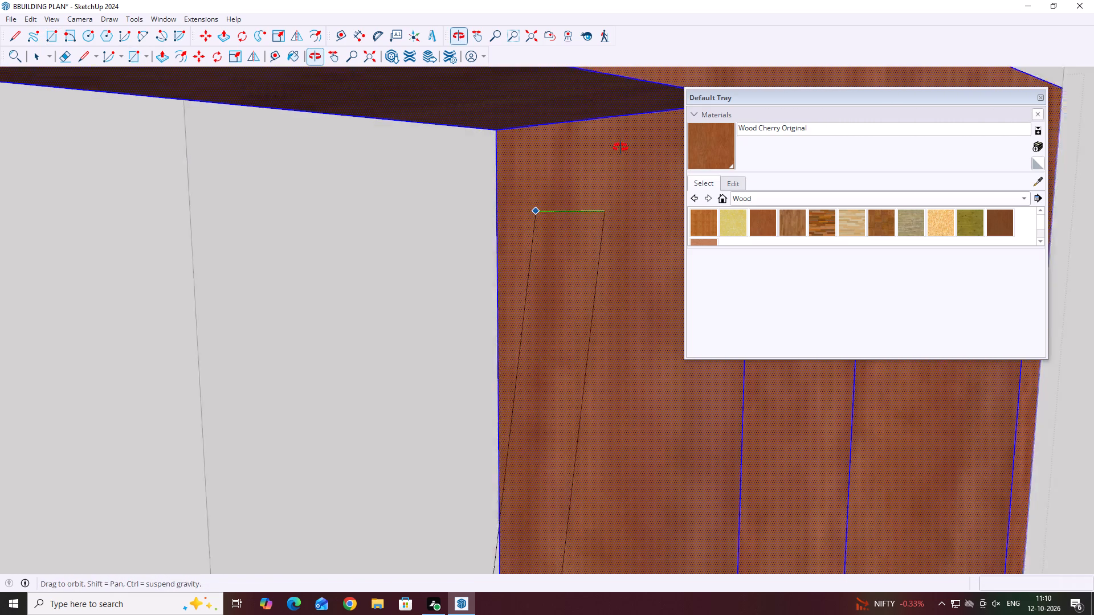
{"action": "middle_click_drag", "start_coordinate": [621, 147], "coordinate": [626, 140]}
{"action": "left_click", "coordinate": [609, 117]}
{"action": "scroll", "coordinate": [507, 183], "scroll_direction": "down", "scroll_amount": 20}
{"action": "scroll", "coordinate": [507, 183], "scroll_direction": "down", "scroll_amount": 4}
{"action": "middle_click", "coordinate": [509, 183]}
{"action": "middle_click", "coordinate": [509, 183]}
{"action": "scroll", "coordinate": [354, 240], "scroll_direction": "down", "scroll_amount": 4}
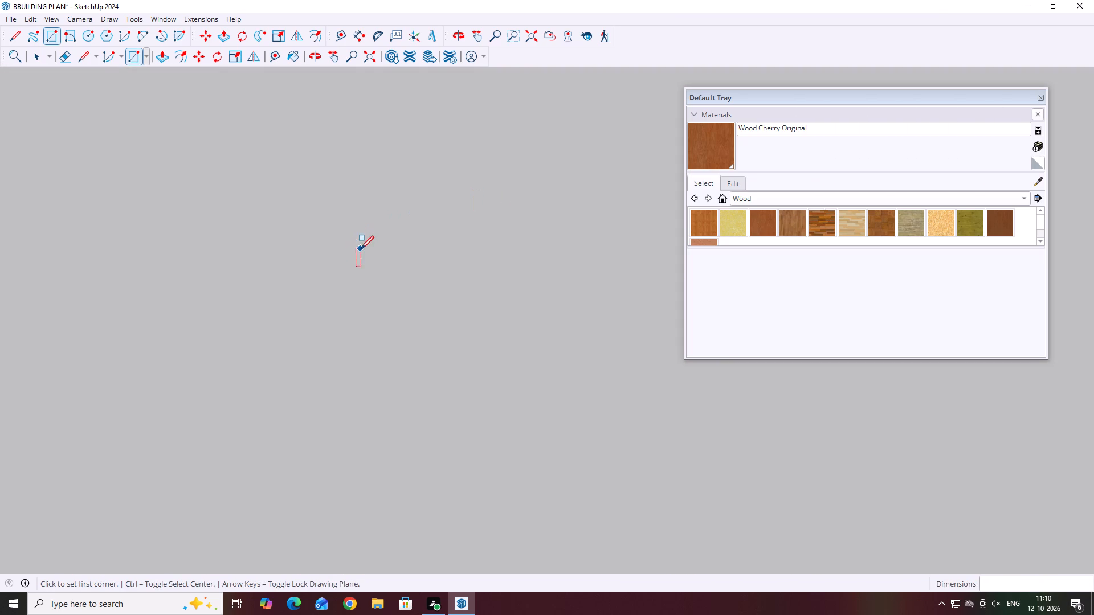
{"action": "scroll", "coordinate": [361, 249], "scroll_direction": "down", "scroll_amount": 20}
{"action": "scroll", "coordinate": [361, 249], "scroll_direction": "down", "scroll_amount": 16}
{"action": "key", "text": "space"}
Make the new panel face and its edges in the first door opening a component with the default settings.
{"action": "middle_click", "coordinate": [354, 239]}
{"action": "middle_click", "coordinate": [330, 255]}
{"action": "middle_click", "coordinate": [330, 255]}
{"action": "middle_click", "coordinate": [333, 255]}
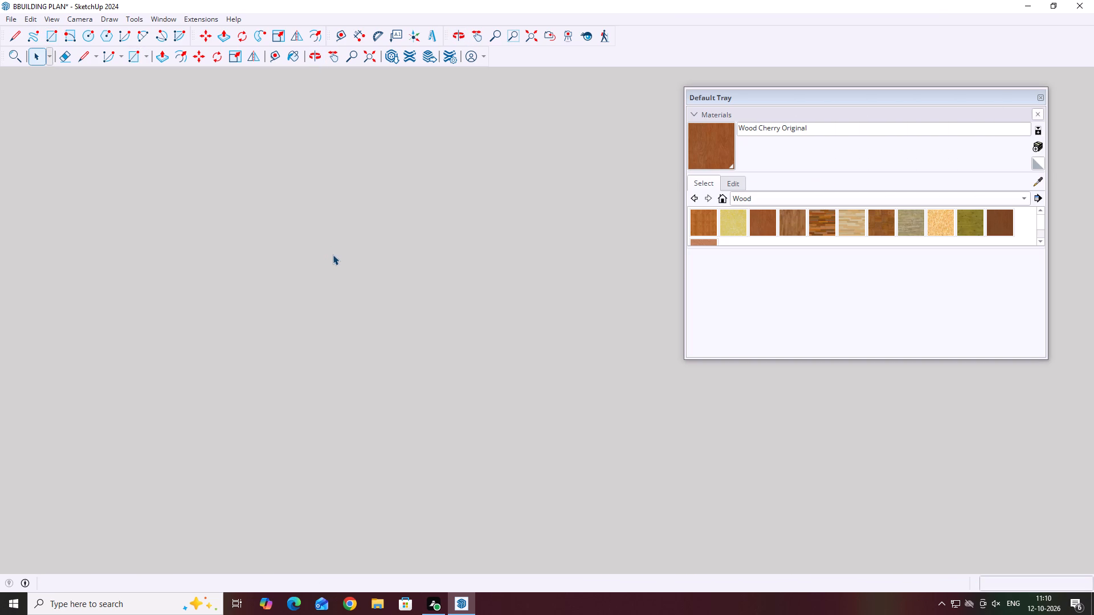
{"action": "middle_click_drag", "start_coordinate": [298, 256], "coordinate": [214, 305]}
{"action": "scroll", "coordinate": [210, 301], "scroll_direction": "down", "scroll_amount": 20}
{"action": "scroll", "coordinate": [210, 301], "scroll_direction": "down", "scroll_amount": 1}
{"action": "middle_click", "coordinate": [235, 268]}
{"action": "middle_click", "coordinate": [236, 260]}
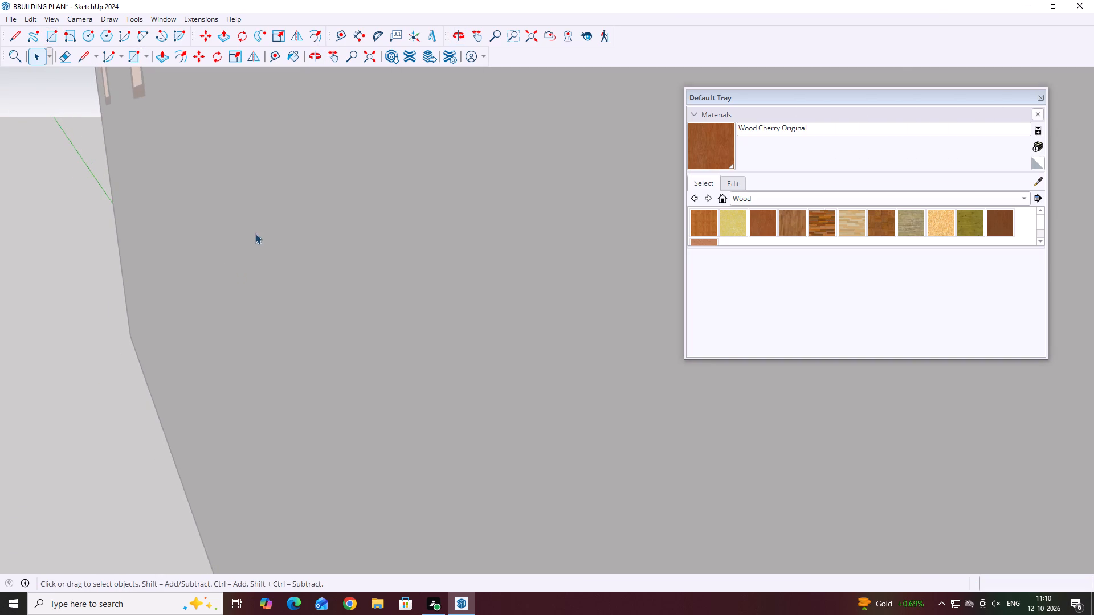
{"action": "scroll", "coordinate": [257, 235], "scroll_direction": "down", "scroll_amount": 17}
{"action": "middle_click", "coordinate": [254, 294]}
{"action": "middle_click_drag", "start_coordinate": [515, 287], "coordinate": [214, 347]}
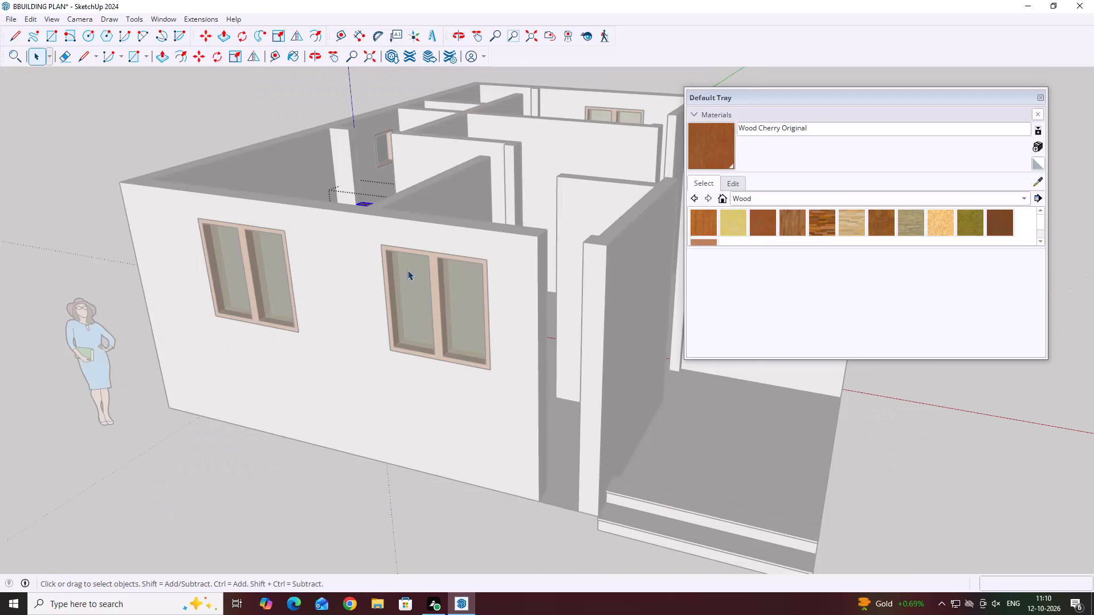
{"action": "middle_click_drag", "start_coordinate": [409, 229], "coordinate": [458, 322]}
{"action": "scroll", "coordinate": [361, 256], "scroll_direction": "up", "scroll_amount": 6}
{"action": "middle_click_drag", "start_coordinate": [340, 281], "coordinate": [409, 327]}
{"action": "scroll", "coordinate": [375, 342], "scroll_direction": "up", "scroll_amount": 3}
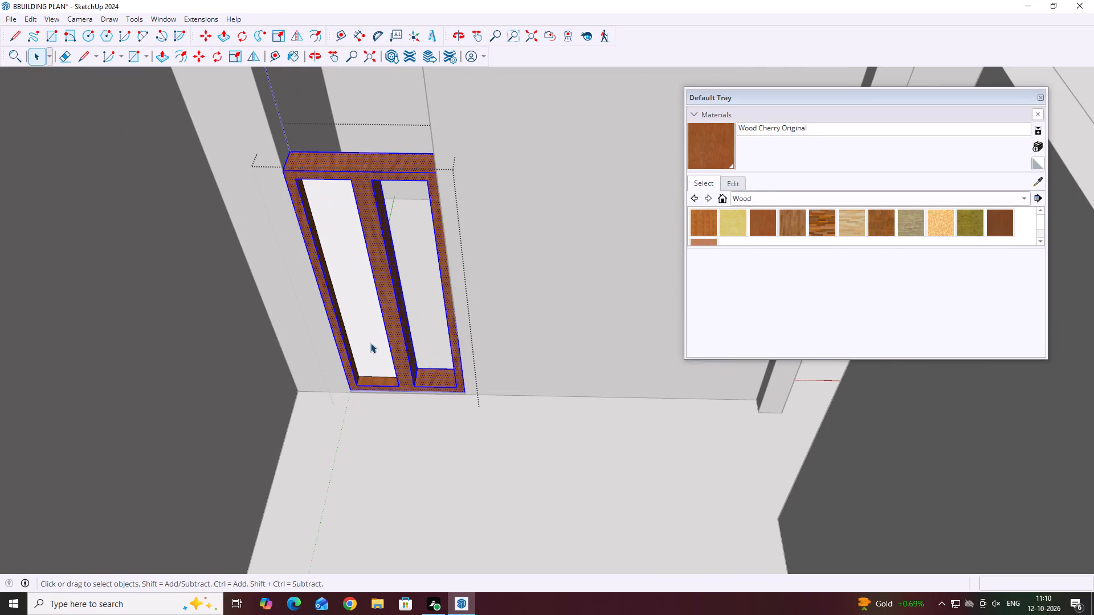
{"action": "left_click", "coordinate": [369, 335]}
{"action": "middle_click_drag", "start_coordinate": [405, 367], "coordinate": [438, 378]}
{"action": "middle_click", "coordinate": [389, 393]}
{"action": "scroll", "coordinate": [386, 391], "scroll_direction": "up", "scroll_amount": 3}
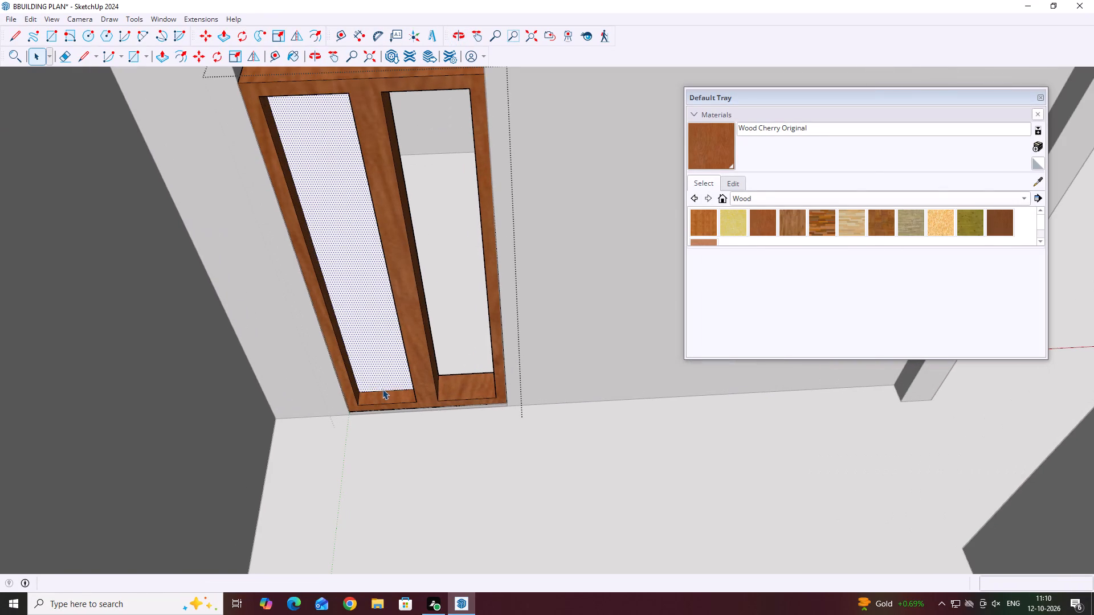
{"action": "middle_click_drag", "start_coordinate": [378, 385], "coordinate": [357, 382]}
{"action": "double_click", "coordinate": [372, 326]}
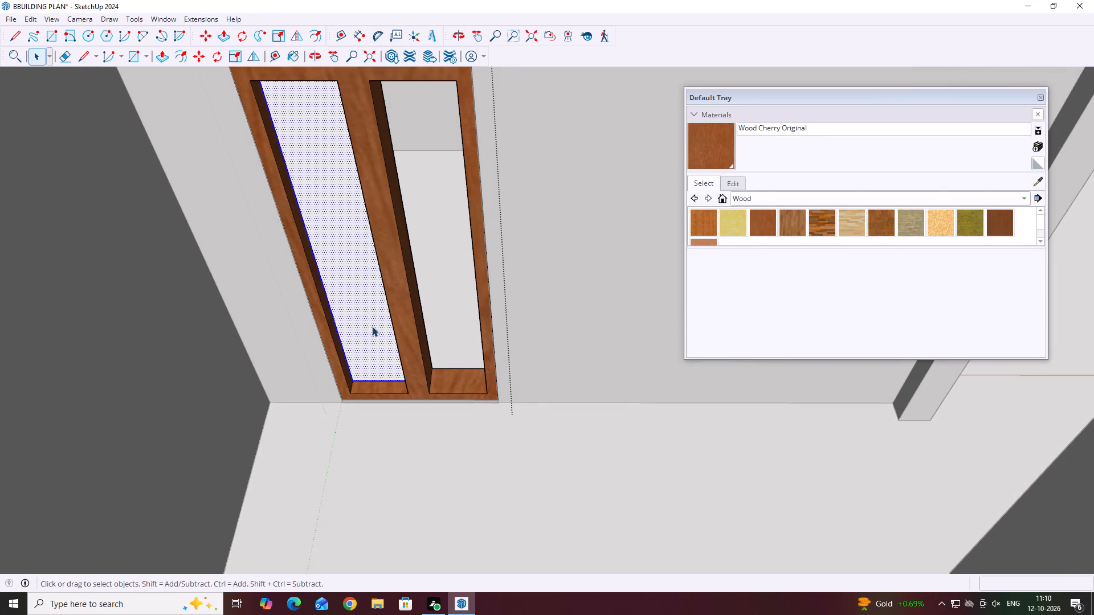
{"action": "right_click", "coordinate": [372, 323]}
{"action": "left_click", "coordinate": [425, 415]}
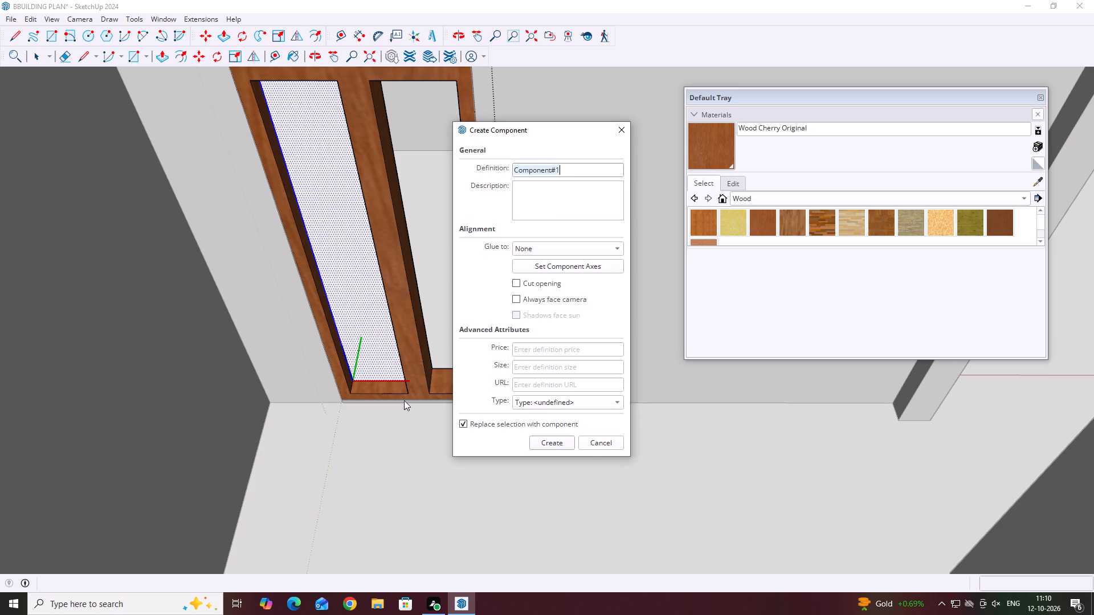
{"action": "left_click", "coordinate": [558, 441]}
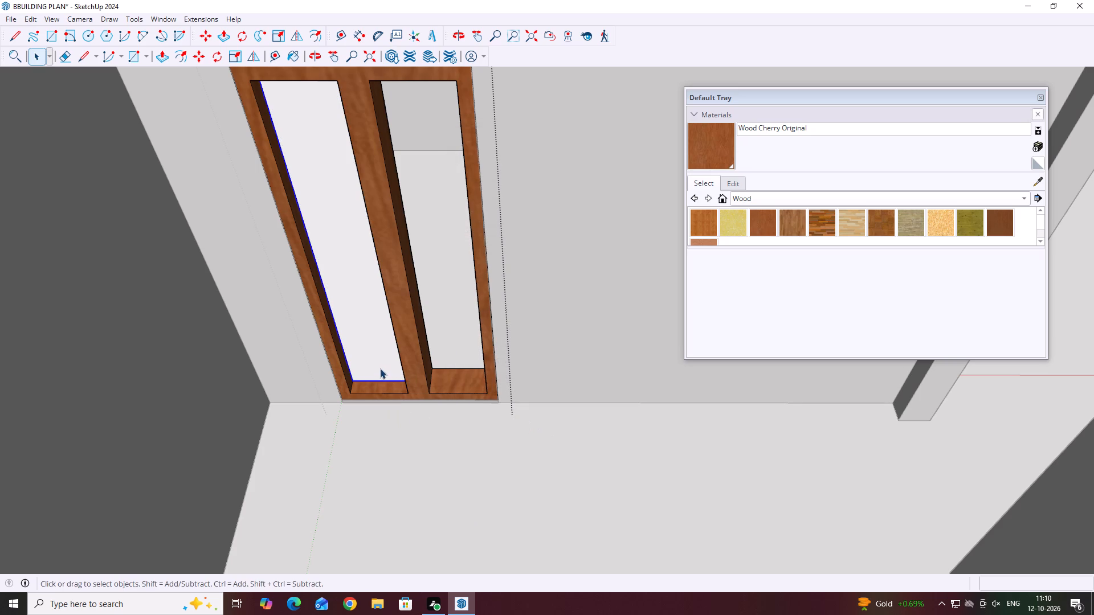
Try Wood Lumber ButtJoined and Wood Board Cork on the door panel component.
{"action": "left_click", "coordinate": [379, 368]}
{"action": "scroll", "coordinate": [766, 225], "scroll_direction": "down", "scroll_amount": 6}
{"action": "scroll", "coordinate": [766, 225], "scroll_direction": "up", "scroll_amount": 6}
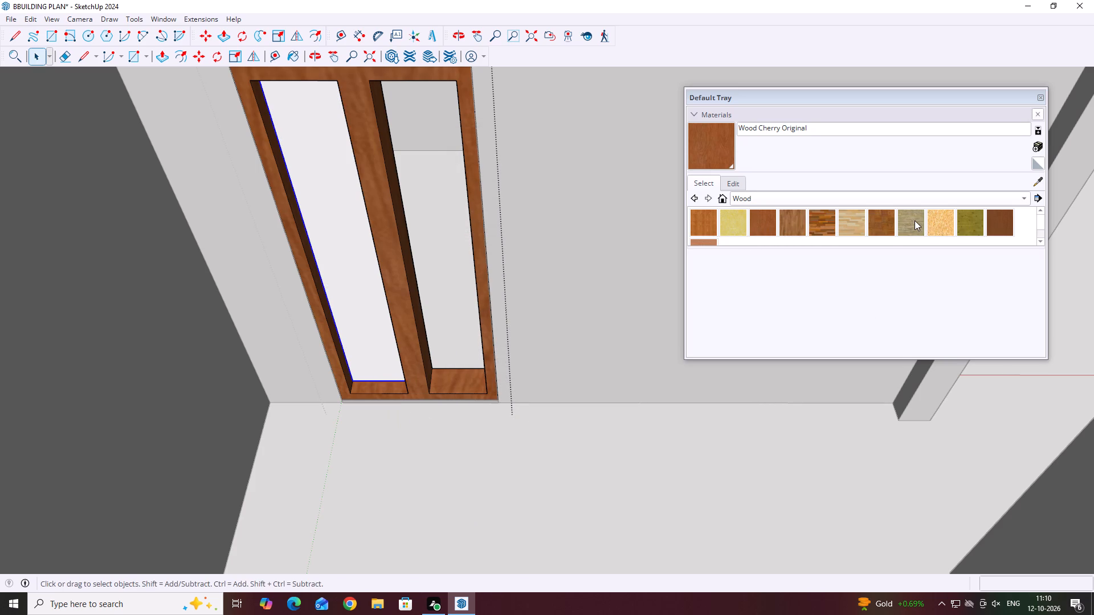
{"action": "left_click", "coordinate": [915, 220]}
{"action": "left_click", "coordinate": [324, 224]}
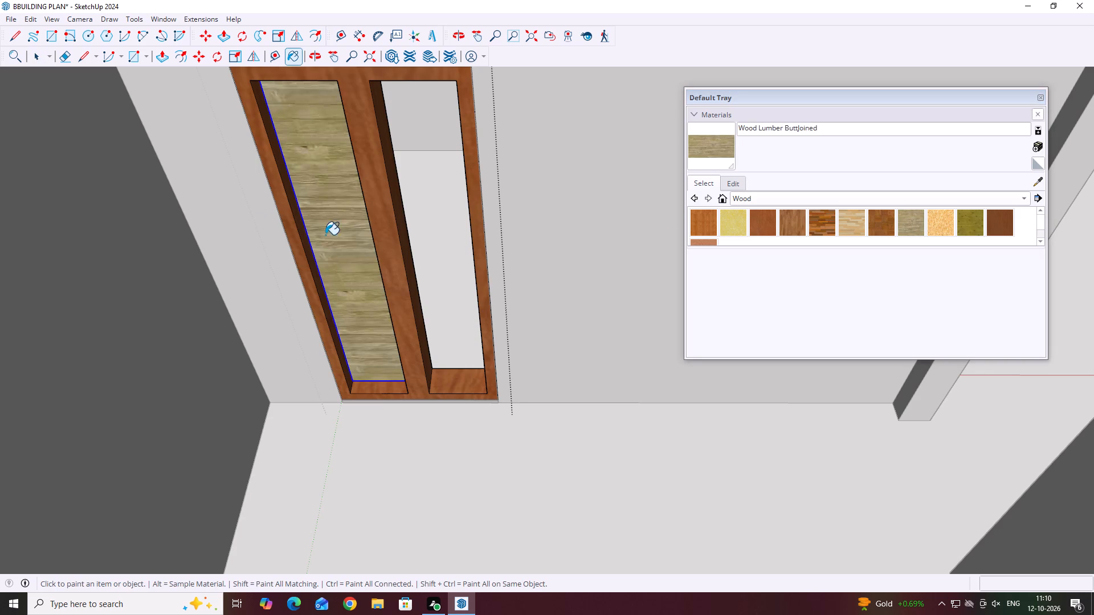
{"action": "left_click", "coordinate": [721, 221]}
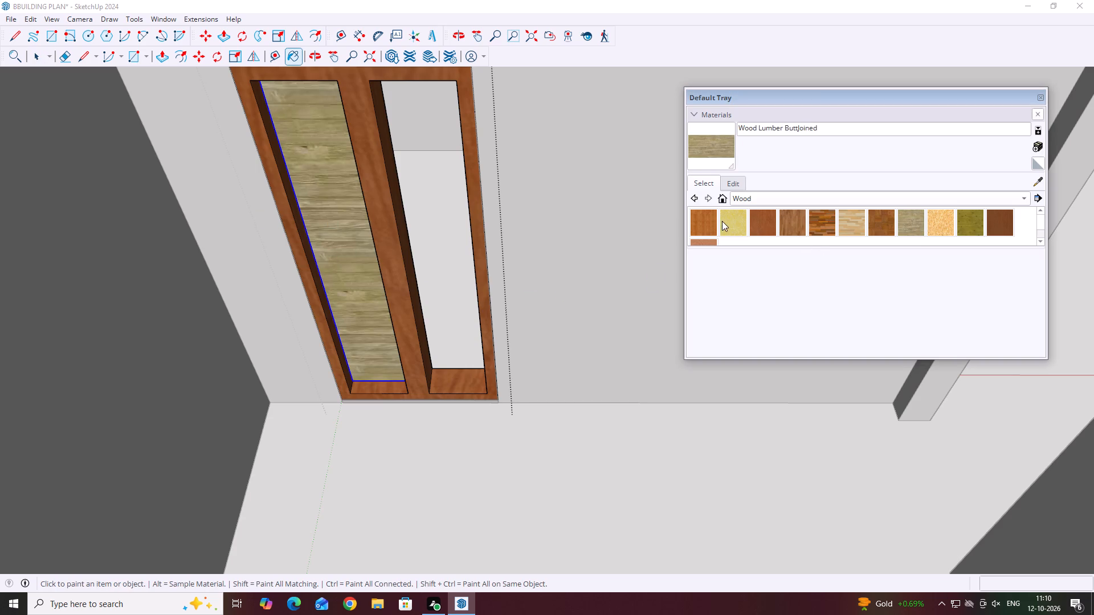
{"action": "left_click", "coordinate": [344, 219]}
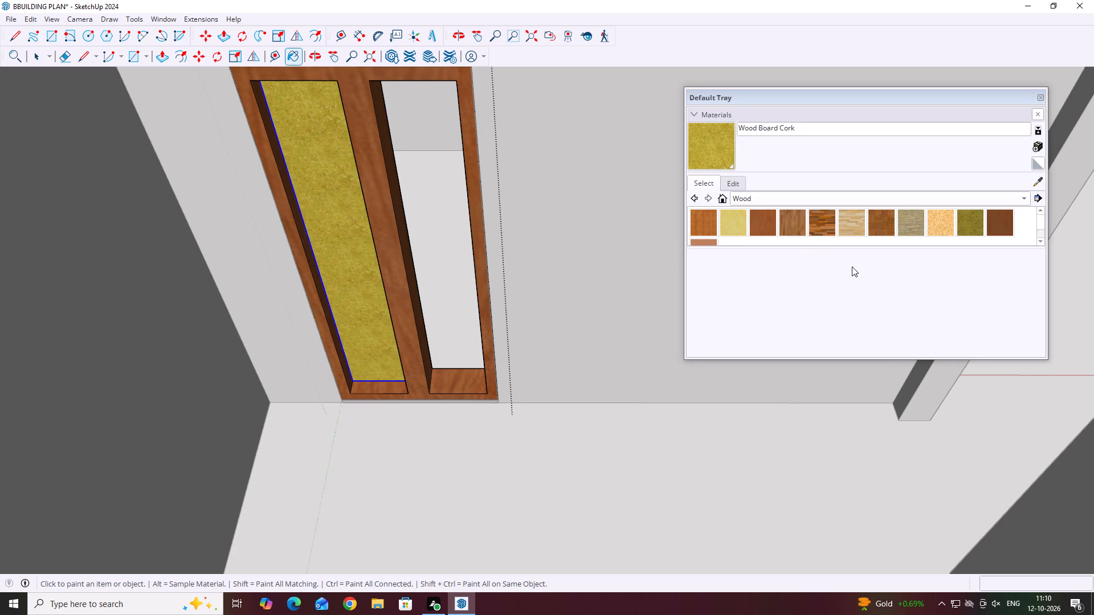
Paint the door panel component in the first opening with Wood Cherry Original.
{"action": "left_click", "coordinate": [767, 224]}
{"action": "left_click", "coordinate": [336, 211]}
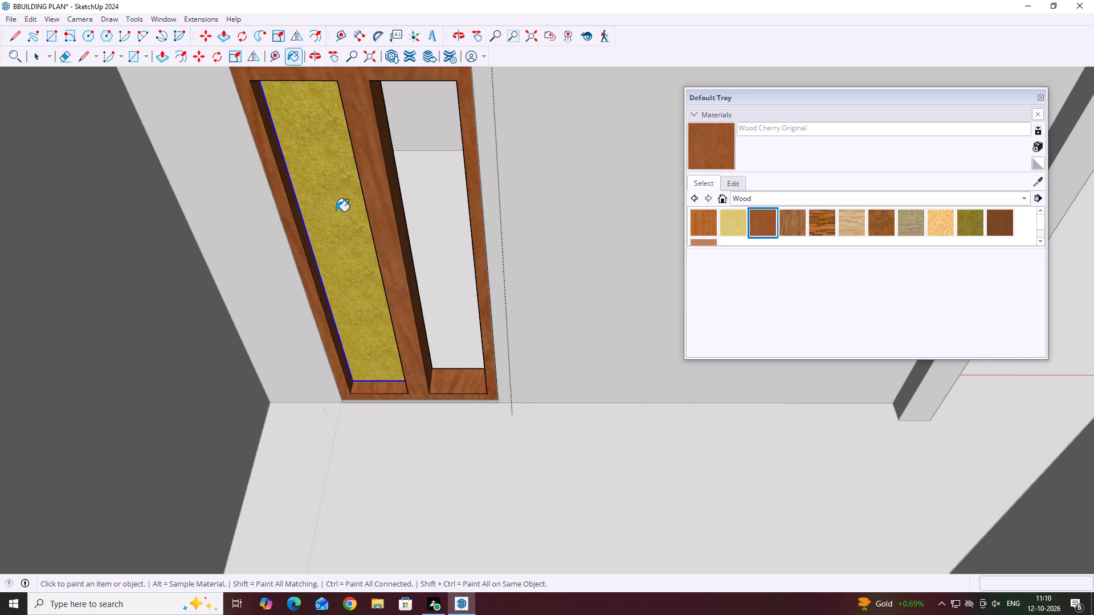
{"action": "scroll", "coordinate": [417, 243], "scroll_direction": "up", "scroll_amount": 2}
{"action": "key", "text": "space"}
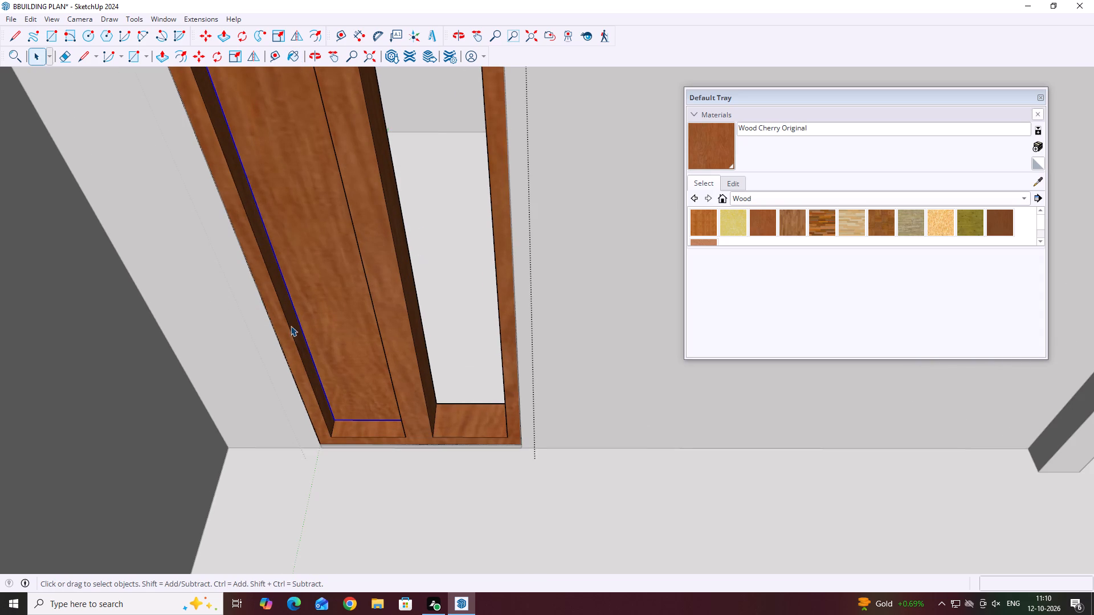
Copy the cherry door panel 1' 3" across, from the first opening's bottom corner to the matching corner of the second opening.
{"action": "key", "text": "m"}
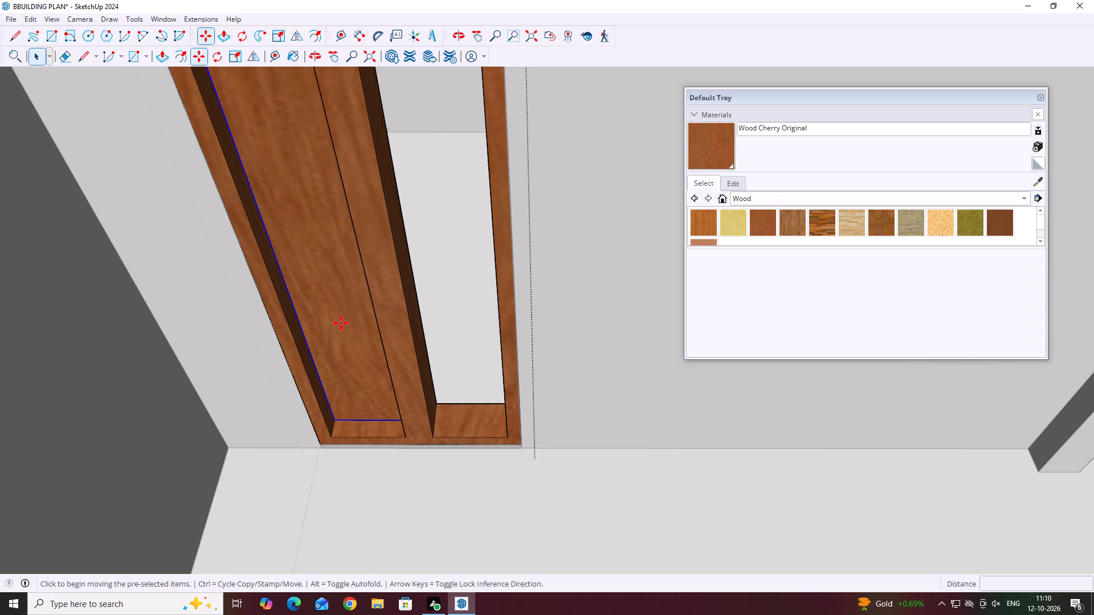
{"action": "left_click", "coordinate": [331, 435]}
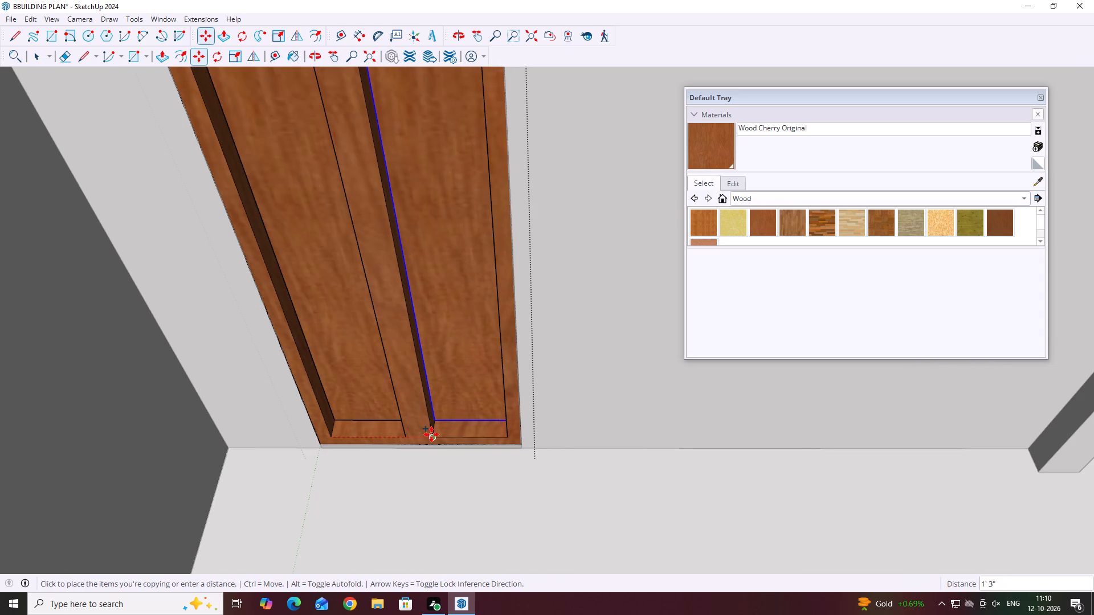
{"action": "left_click", "coordinate": [435, 438]}
{"action": "key", "text": "space"}
{"action": "scroll", "coordinate": [352, 362], "scroll_direction": "down", "scroll_amount": 10}
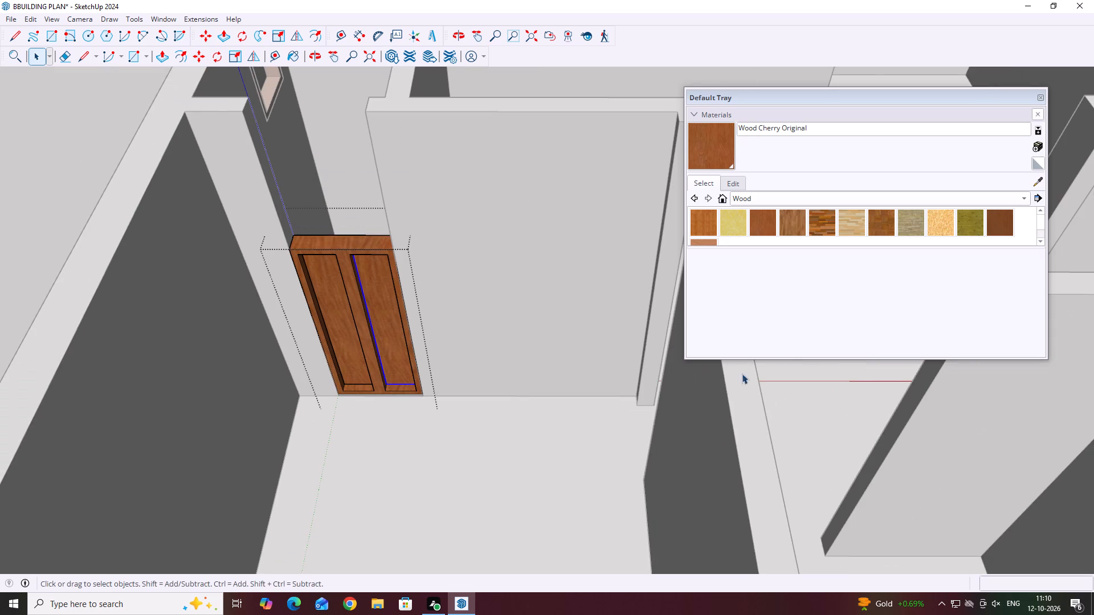
Close the Default Tray to clear the modelling view.
{"action": "left_click", "coordinate": [1039, 97]}
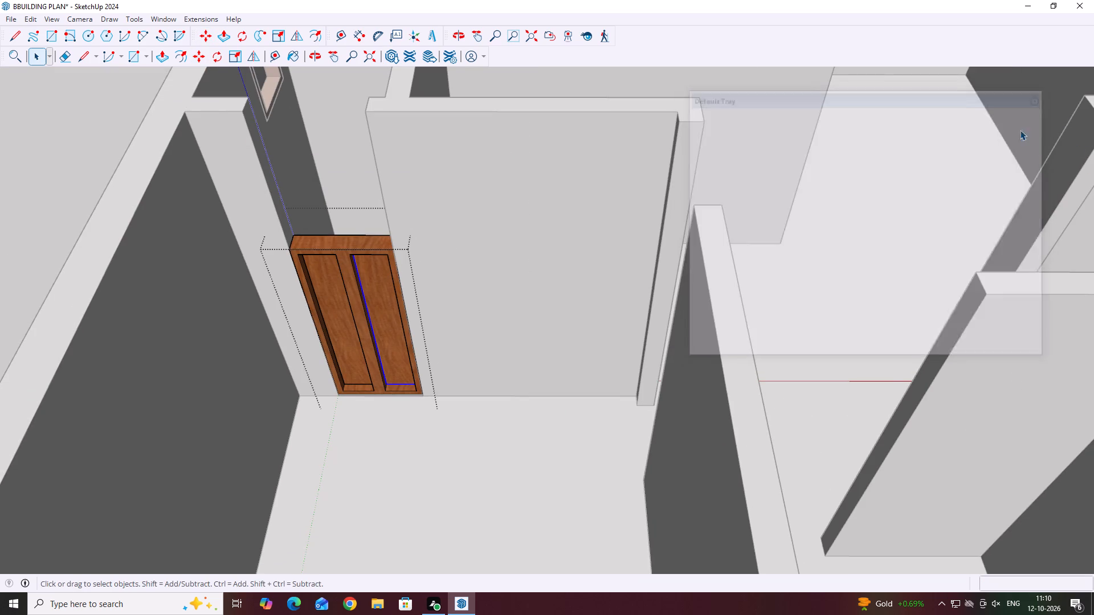
Draw a line on the wall end face along the top edge of the two-leaf cherry door's frame.
{"action": "left_click", "coordinate": [531, 253]}
{"action": "scroll", "coordinate": [442, 301], "scroll_direction": "down", "scroll_amount": 14}
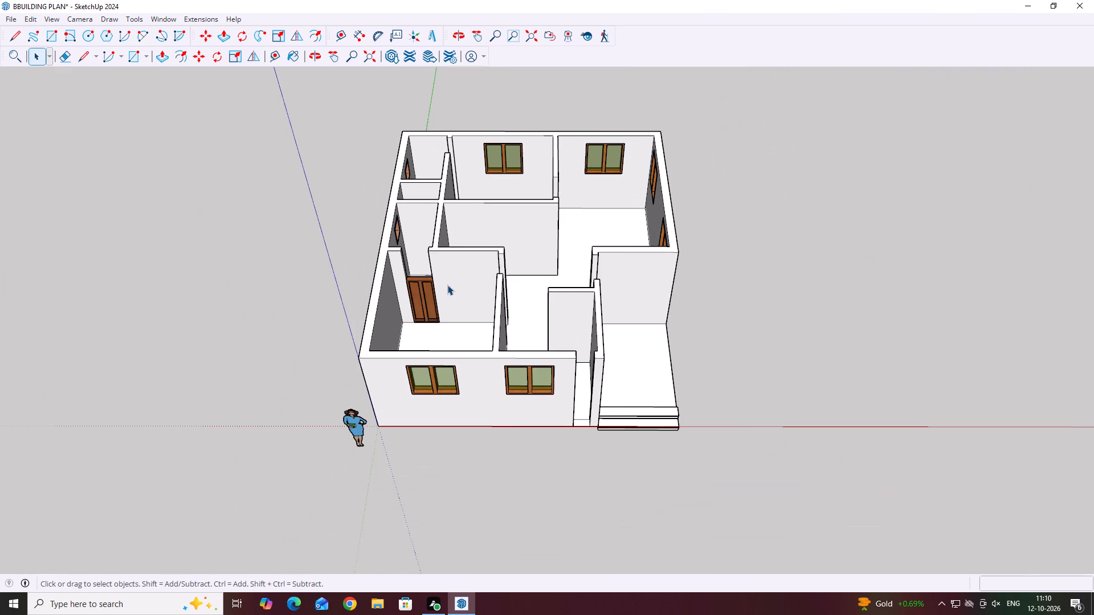
{"action": "middle_click_drag", "start_coordinate": [432, 291], "coordinate": [451, 368]}
{"action": "middle_click_drag", "start_coordinate": [414, 240], "coordinate": [328, 244]}
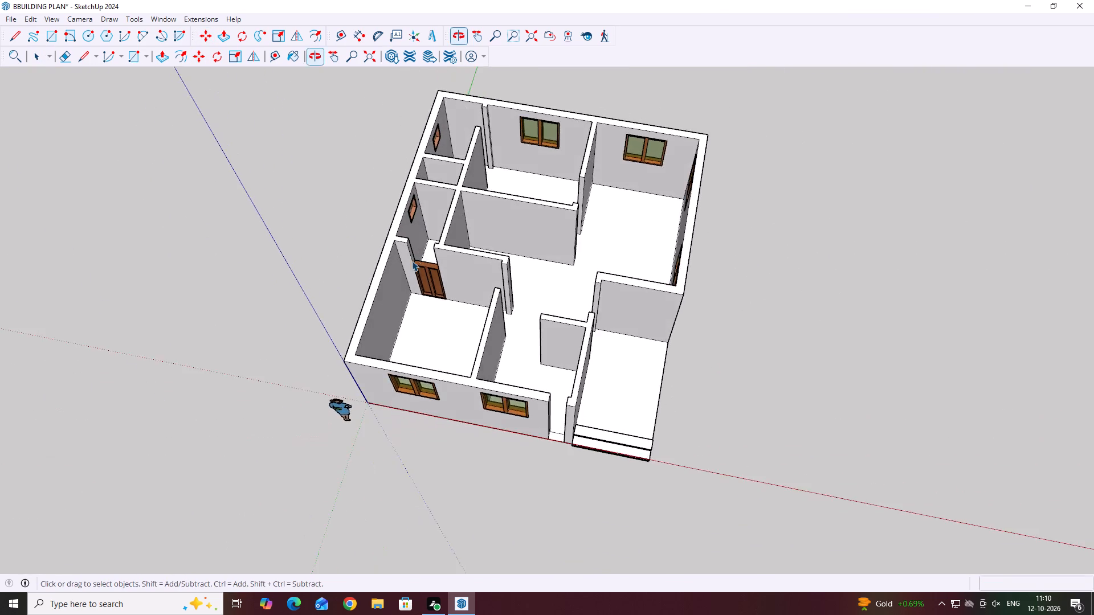
{"action": "scroll", "coordinate": [418, 261], "scroll_direction": "up", "scroll_amount": 13}
{"action": "middle_click_drag", "start_coordinate": [446, 272], "coordinate": [379, 298]}
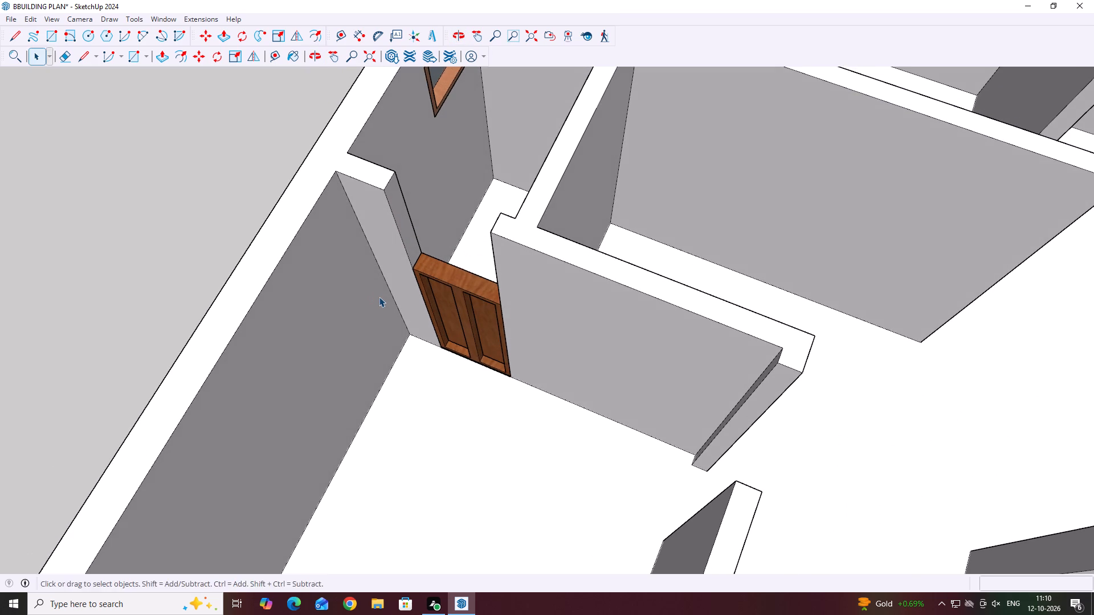
{"action": "key", "text": "l"}
{"action": "scroll", "coordinate": [446, 280], "scroll_direction": "up", "scroll_amount": 13}
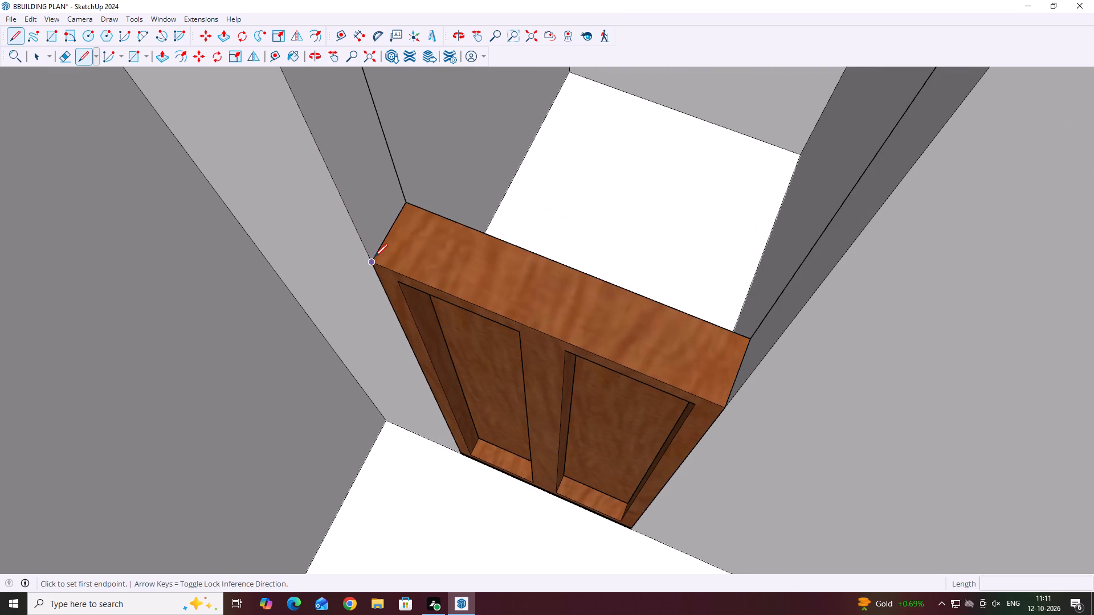
{"action": "left_click", "coordinate": [372, 260]}
{"action": "left_click", "coordinate": [407, 200]}
{"action": "key", "text": "space"}
Push/Pull the wall end face above the two-leaf door across the opening to meet the opposite wall.
{"action": "scroll", "coordinate": [417, 234], "scroll_direction": "down", "scroll_amount": 20}
{"action": "scroll", "coordinate": [417, 234], "scroll_direction": "down", "scroll_amount": 2}
{"action": "middle_click", "coordinate": [421, 236]}
{"action": "middle_click_drag", "start_coordinate": [429, 232], "coordinate": [411, 231]}
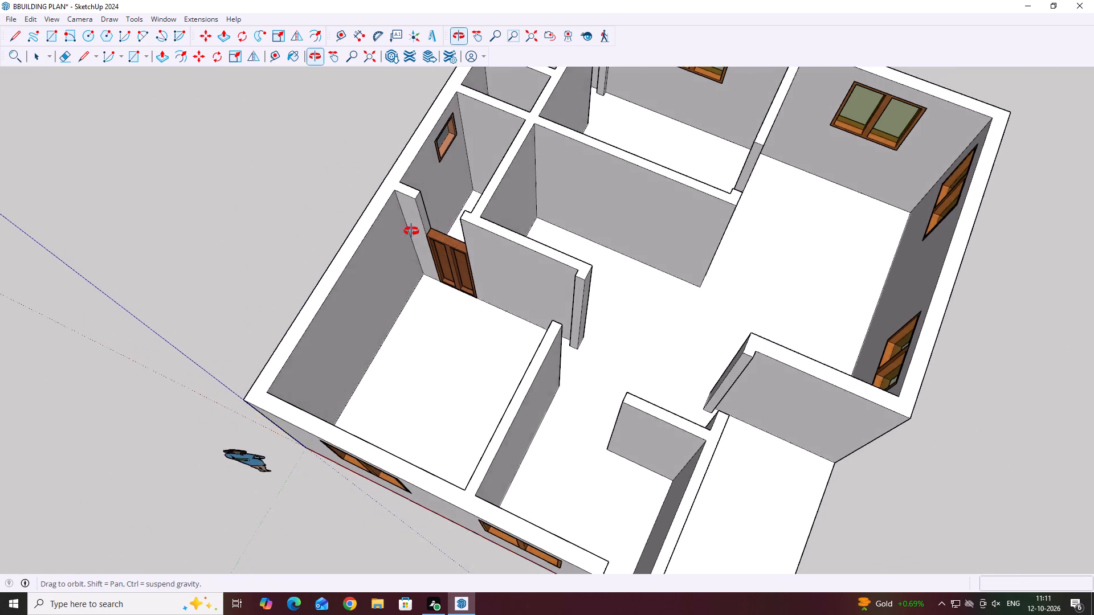
{"action": "middle_click_drag", "start_coordinate": [411, 231], "coordinate": [411, 231]}
{"action": "scroll", "coordinate": [429, 220], "scroll_direction": "up", "scroll_amount": 6}
{"action": "left_click", "coordinate": [426, 215]}
{"action": "middle_click_drag", "start_coordinate": [476, 248], "coordinate": [523, 268]}
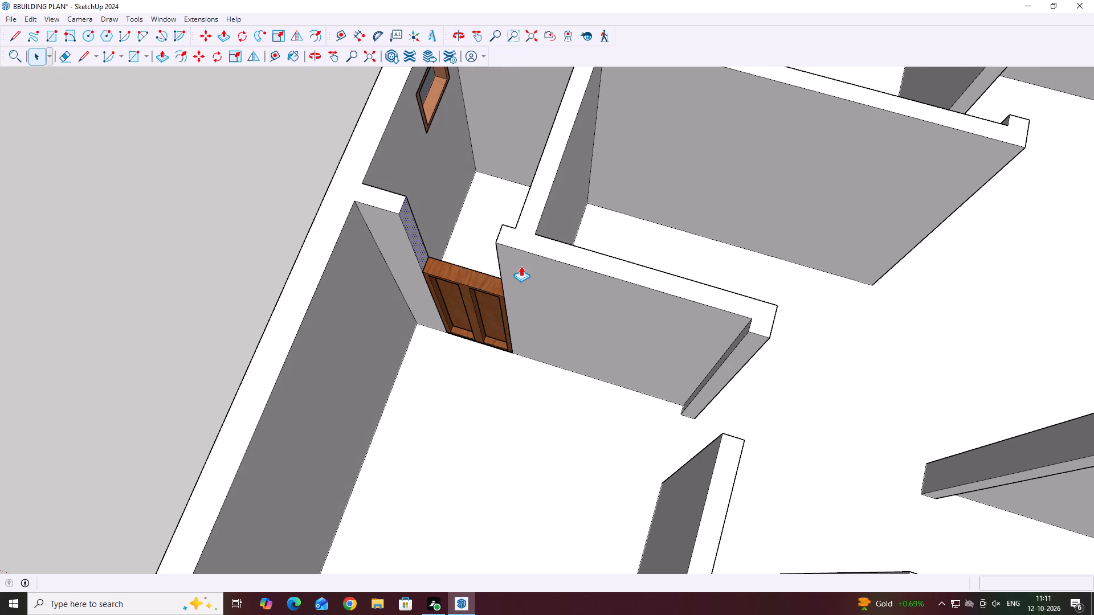
{"action": "key", "text": "p"}
{"action": "scroll", "coordinate": [399, 219], "scroll_direction": "up", "scroll_amount": 7}
{"action": "left_click", "coordinate": [413, 220]}
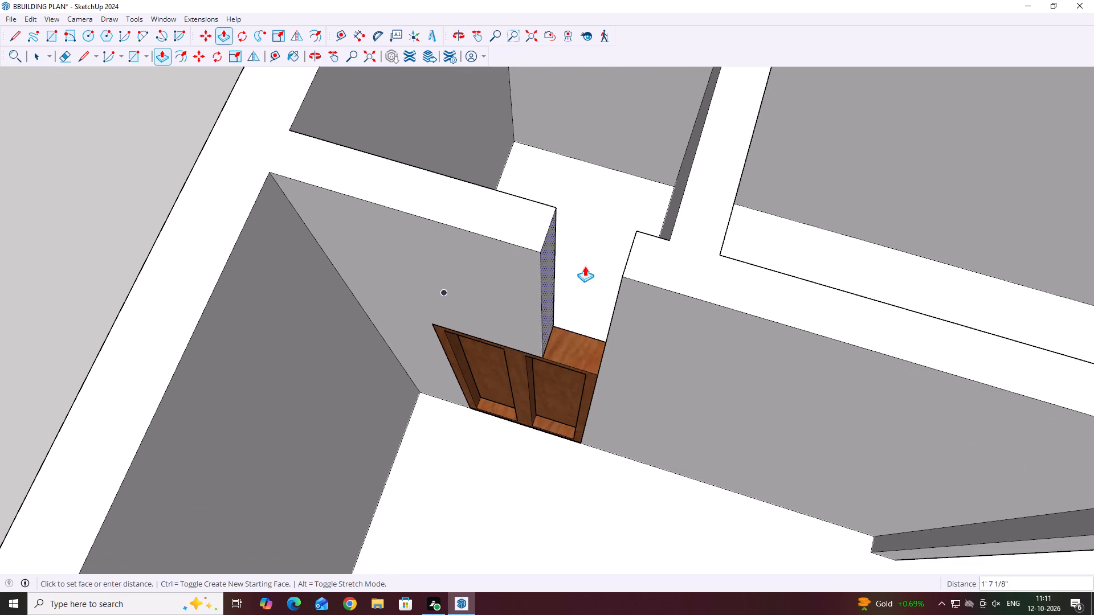
{"action": "left_click", "coordinate": [627, 271]}
{"action": "key", "text": "space"}
Delete the leftover vertical seam line above the door on the large room side.
{"action": "scroll", "coordinate": [464, 256], "scroll_direction": "down", "scroll_amount": 3}
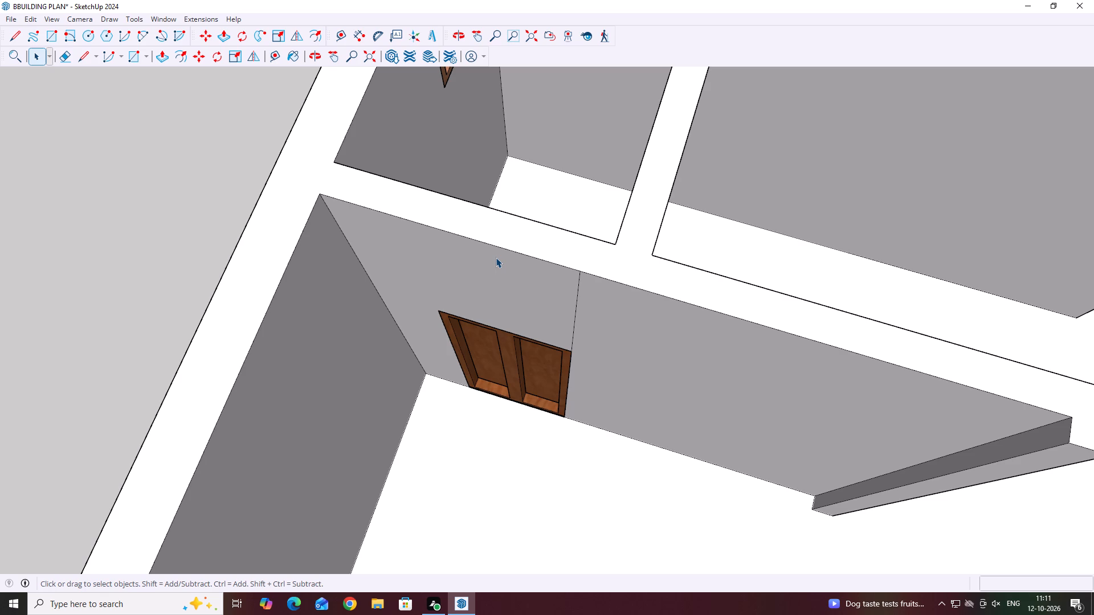
{"action": "scroll", "coordinate": [580, 306], "scroll_direction": "up", "scroll_amount": 2}
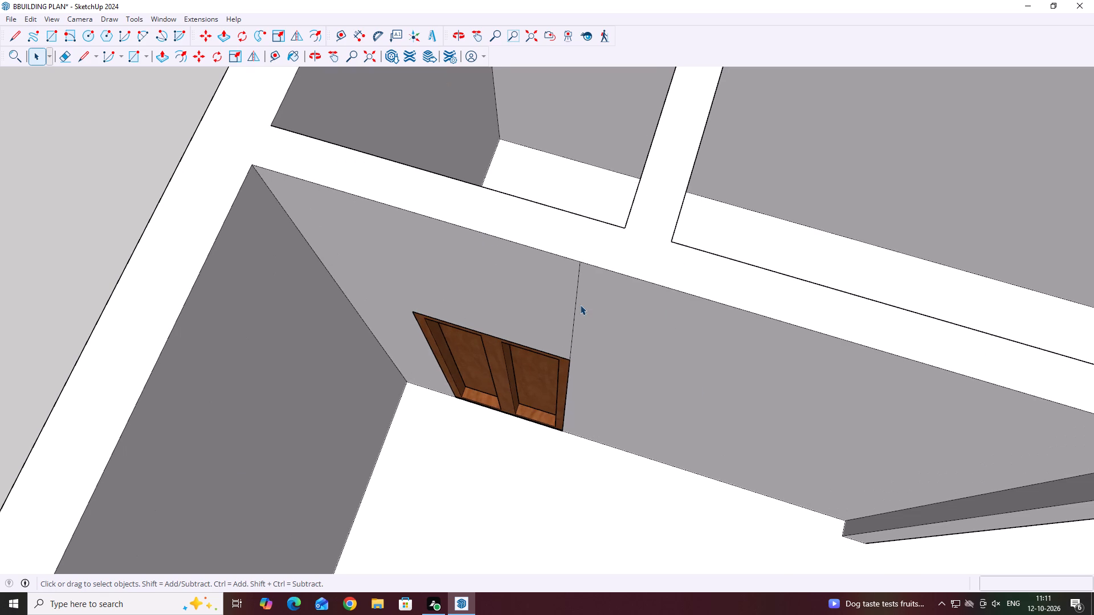
{"action": "left_click", "coordinate": [578, 302]}
{"action": "key", "text": "Delete"}
Delete the leftover vertical seam line above the door on the small room side.
{"action": "scroll", "coordinate": [501, 315], "scroll_direction": "down", "scroll_amount": 1}
{"action": "middle_click_drag", "start_coordinate": [523, 344], "coordinate": [542, 220]}
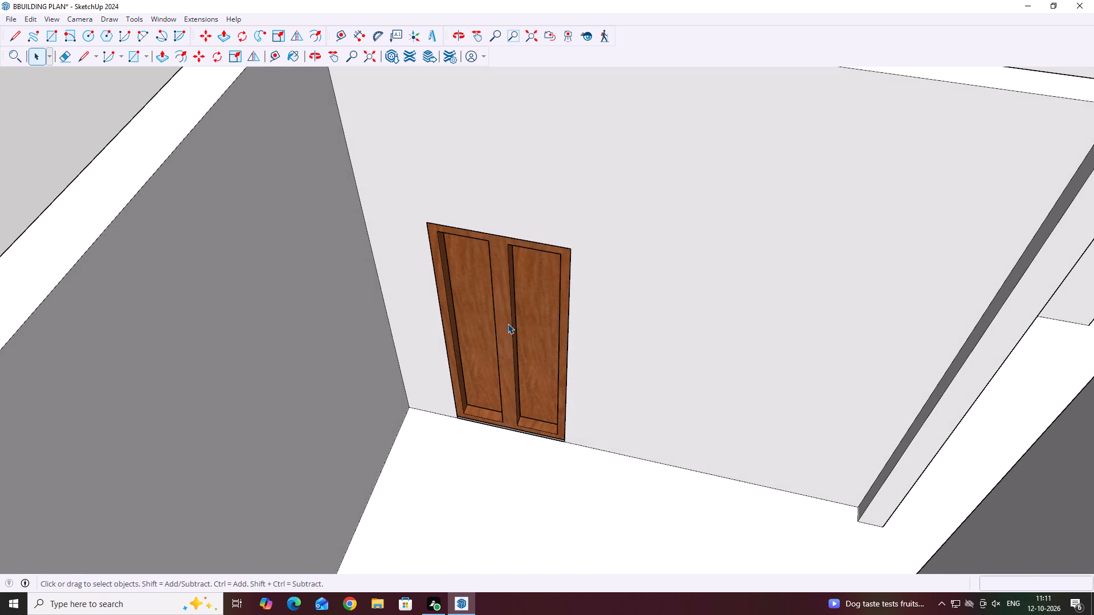
{"action": "middle_click", "coordinate": [499, 313]}
{"action": "scroll", "coordinate": [409, 306], "scroll_direction": "down", "scroll_amount": 14}
{"action": "middle_click_drag", "start_coordinate": [566, 289], "coordinate": [346, 282]}
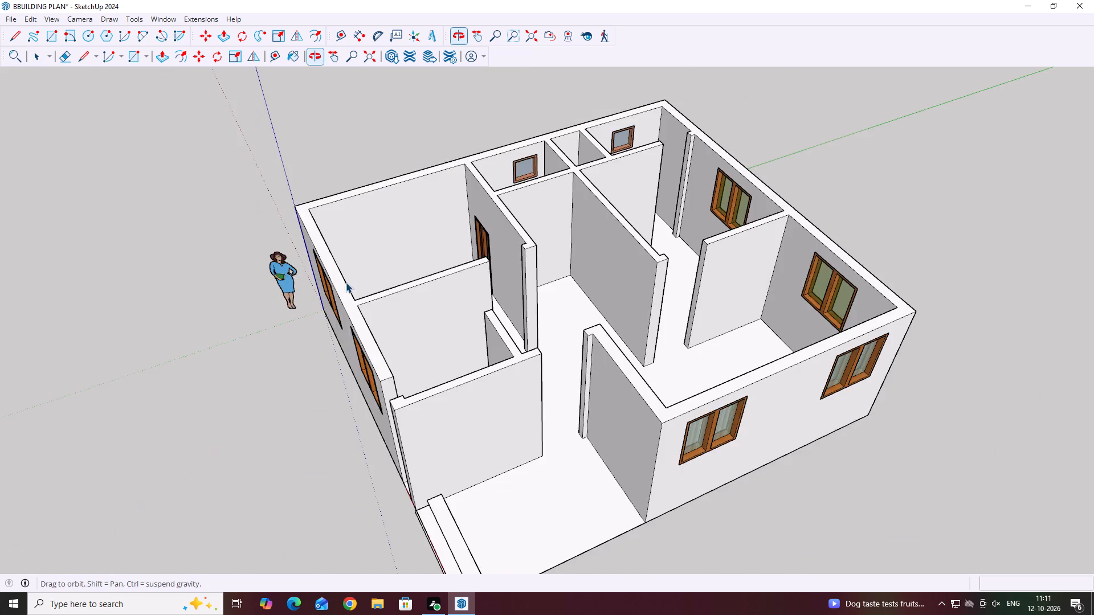
{"action": "middle_click_drag", "start_coordinate": [346, 282], "coordinate": [292, 268]}
{"action": "middle_click_drag", "start_coordinate": [638, 304], "coordinate": [496, 281]}
{"action": "middle_click_drag", "start_coordinate": [506, 254], "coordinate": [406, 268]}
{"action": "middle_click_drag", "start_coordinate": [654, 266], "coordinate": [516, 266]}
{"action": "scroll", "coordinate": [564, 255], "scroll_direction": "down", "scroll_amount": 4}
{"action": "middle_click", "coordinate": [564, 255]}
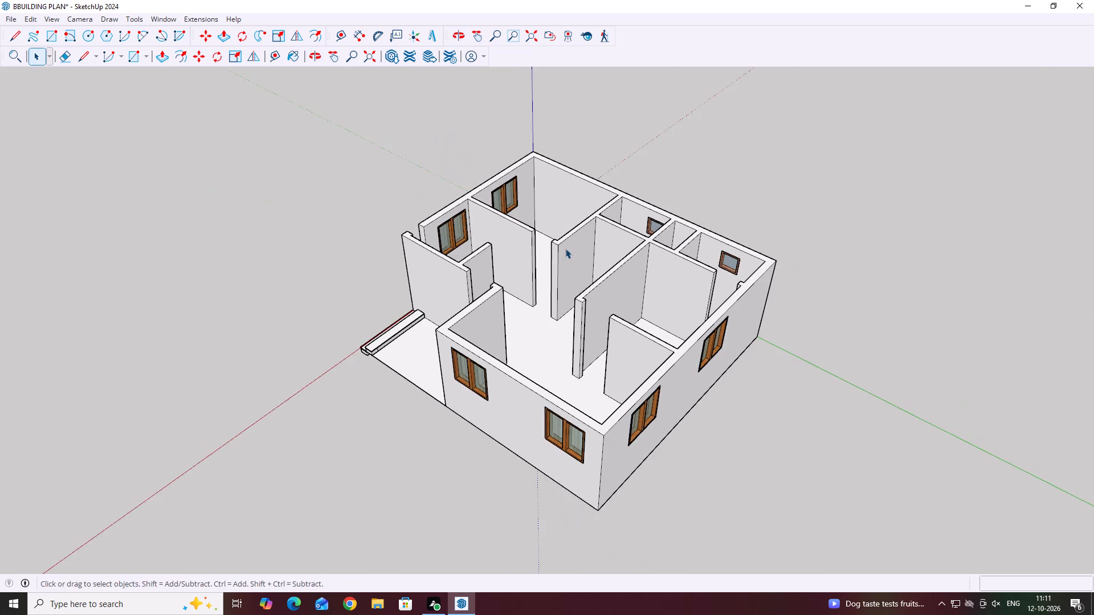
{"action": "middle_click_drag", "start_coordinate": [563, 247], "coordinate": [532, 249]}
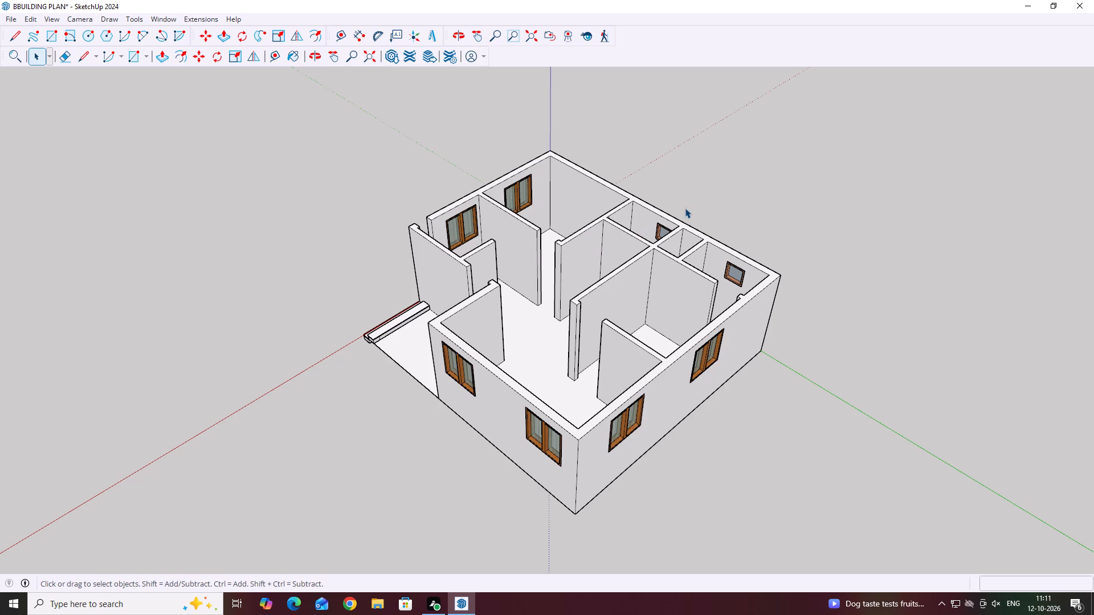
{"action": "scroll", "coordinate": [618, 232], "scroll_direction": "up", "scroll_amount": 2}
{"action": "middle_click_drag", "start_coordinate": [643, 238], "coordinate": [684, 330]}
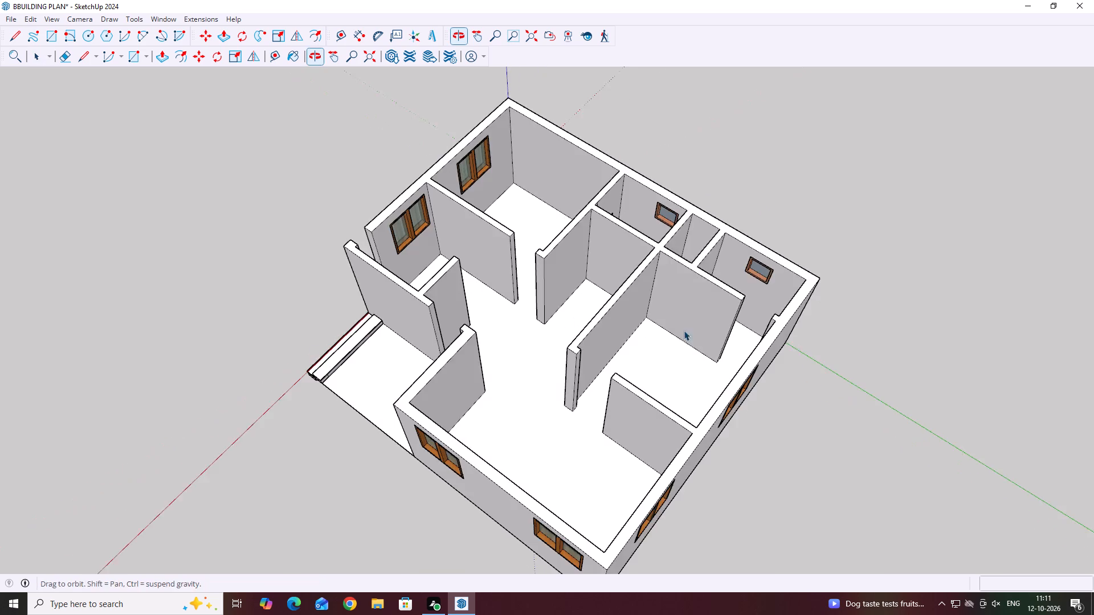
{"action": "middle_click_drag", "start_coordinate": [684, 330], "coordinate": [683, 331]}
{"action": "middle_click_drag", "start_coordinate": [634, 227], "coordinate": [643, 293]}
{"action": "scroll", "coordinate": [642, 292], "scroll_direction": "down", "scroll_amount": 1}
{"action": "scroll", "coordinate": [627, 208], "scroll_direction": "up", "scroll_amount": 7}
{"action": "middle_click_drag", "start_coordinate": [615, 209], "coordinate": [577, 257]}
{"action": "scroll", "coordinate": [574, 256], "scroll_direction": "up", "scroll_amount": 3}
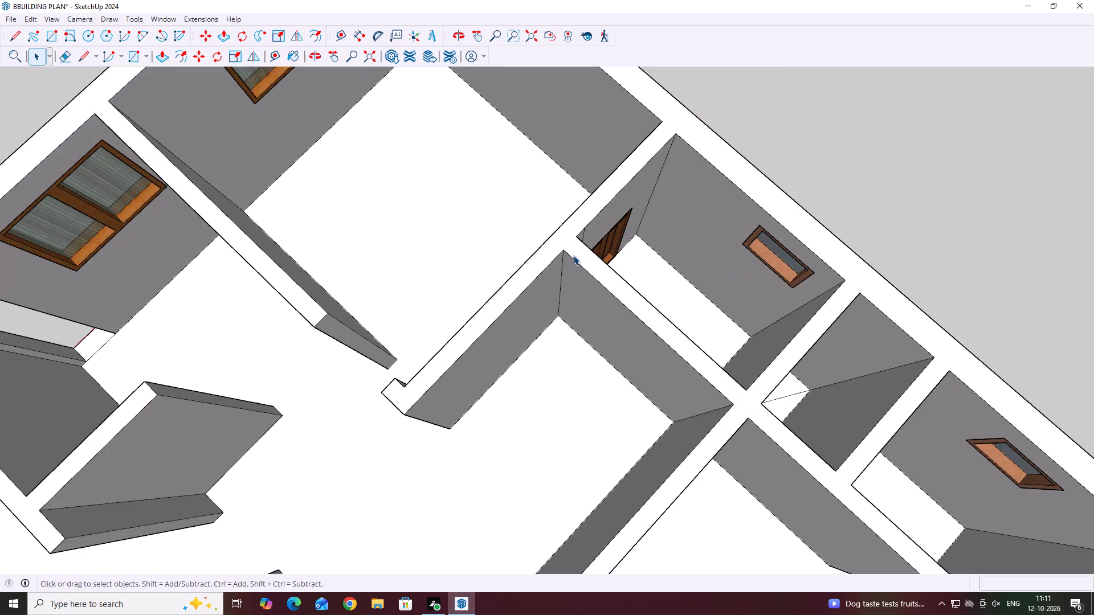
{"action": "middle_click_drag", "start_coordinate": [607, 251], "coordinate": [551, 256]}
{"action": "scroll", "coordinate": [613, 248], "scroll_direction": "up", "scroll_amount": 6}
{"action": "middle_click_drag", "start_coordinate": [618, 254], "coordinate": [551, 254]}
{"action": "scroll", "coordinate": [585, 263], "scroll_direction": "up", "scroll_amount": 4}
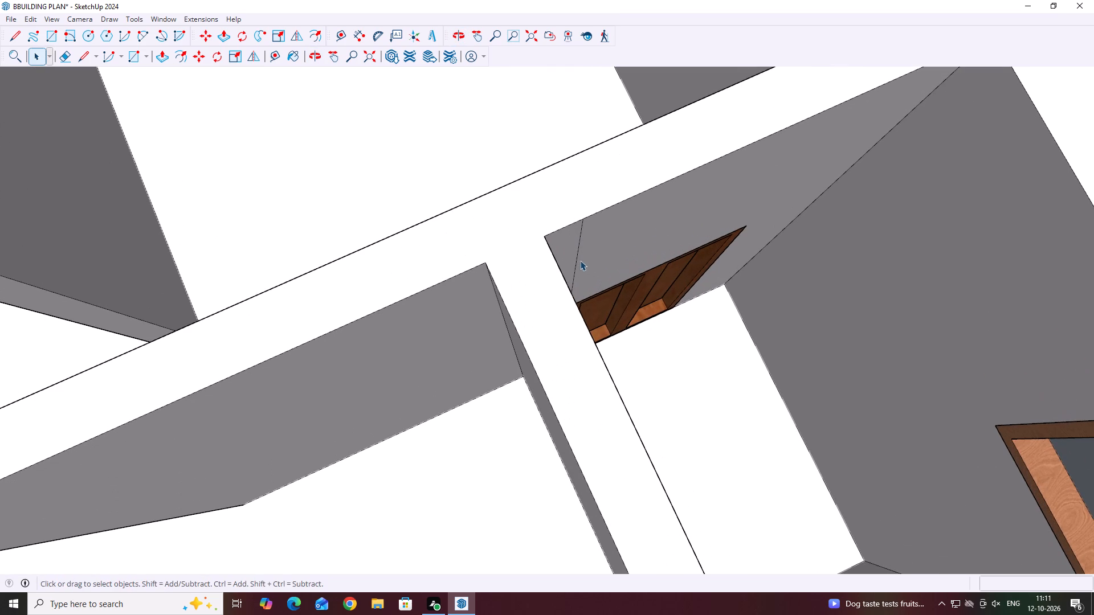
{"action": "left_click", "coordinate": [576, 257]}
{"action": "key", "text": "Delete"}
Copy the two-leaf cherry door about 3' 6" out of its opening into the adjoining large room.
{"action": "left_click", "coordinate": [650, 284]}
{"action": "middle_click_drag", "start_coordinate": [498, 282], "coordinate": [598, 305]}
{"action": "key", "text": "m"}
{"action": "scroll", "coordinate": [609, 284], "scroll_direction": "up", "scroll_amount": 3}
{"action": "left_click", "coordinate": [603, 281]}
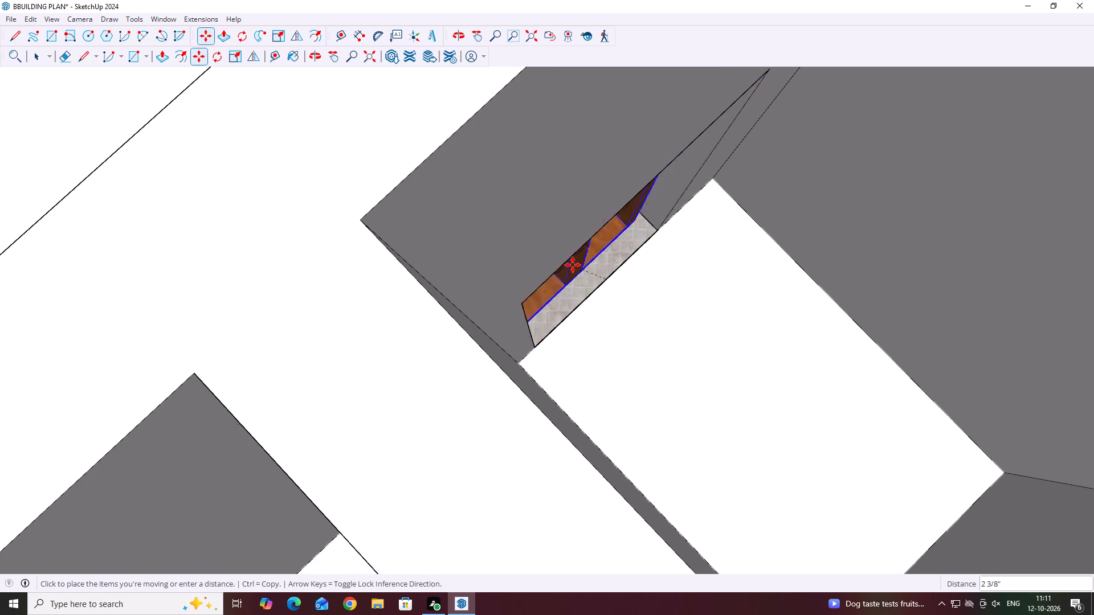
{"action": "scroll", "coordinate": [561, 256], "scroll_direction": "down", "scroll_amount": 9}
{"action": "scroll", "coordinate": [371, 211], "scroll_direction": "down", "scroll_amount": 9}
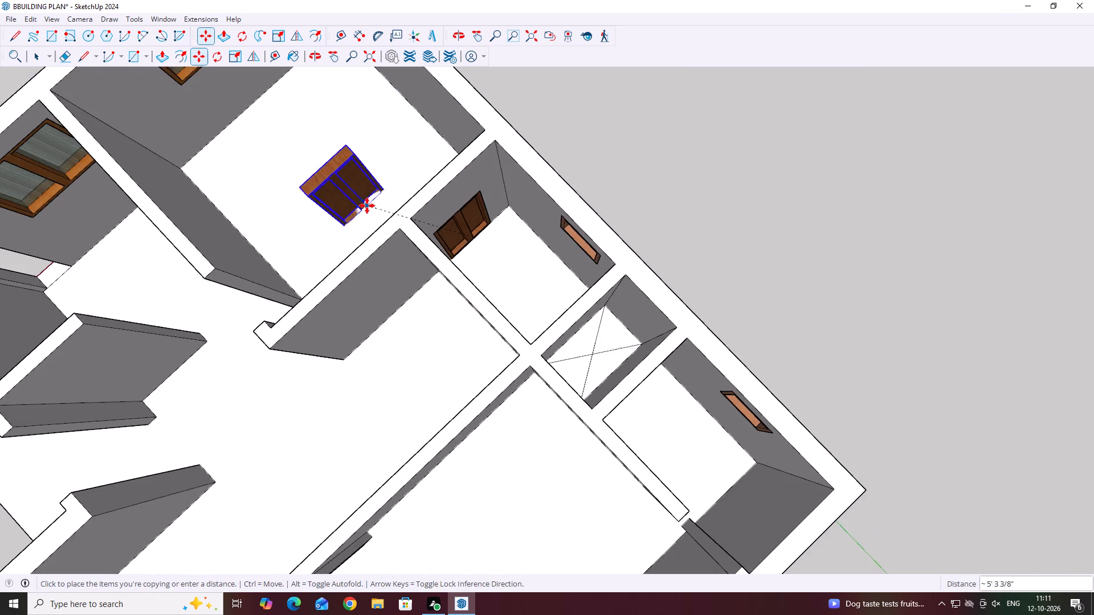
{"action": "middle_click_drag", "start_coordinate": [276, 236], "coordinate": [484, 222]}
{"action": "scroll", "coordinate": [476, 228], "scroll_direction": "down", "scroll_amount": 3}
{"action": "middle_click_drag", "start_coordinate": [399, 415], "coordinate": [470, 370]}
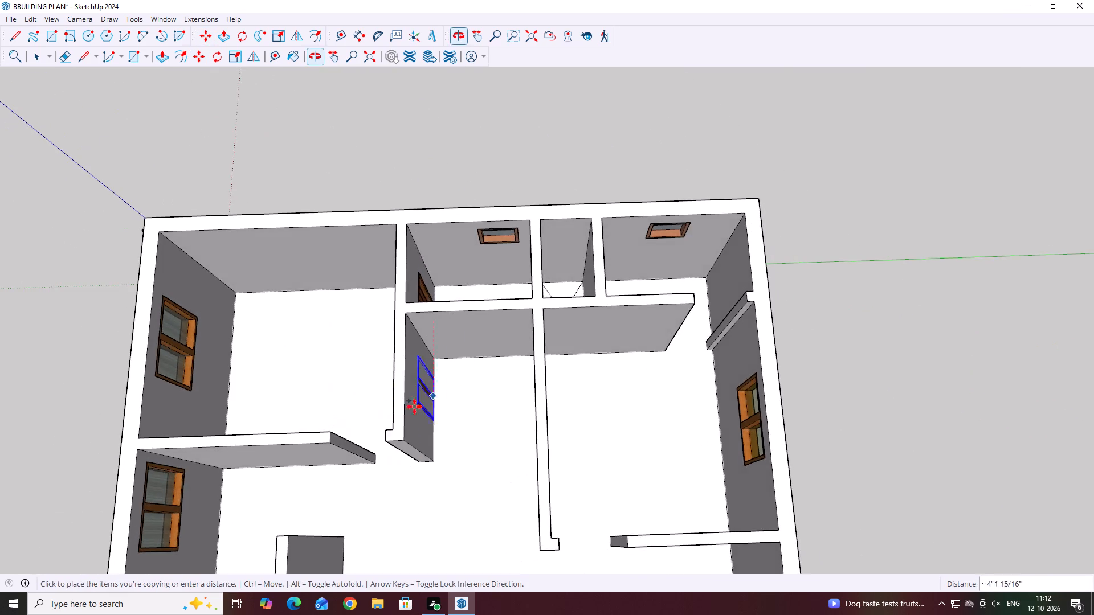
{"action": "scroll", "coordinate": [378, 430], "scroll_direction": "up", "scroll_amount": 4}
{"action": "middle_click_drag", "start_coordinate": [394, 449], "coordinate": [468, 424]}
{"action": "scroll", "coordinate": [438, 445], "scroll_direction": "up", "scroll_amount": 6}
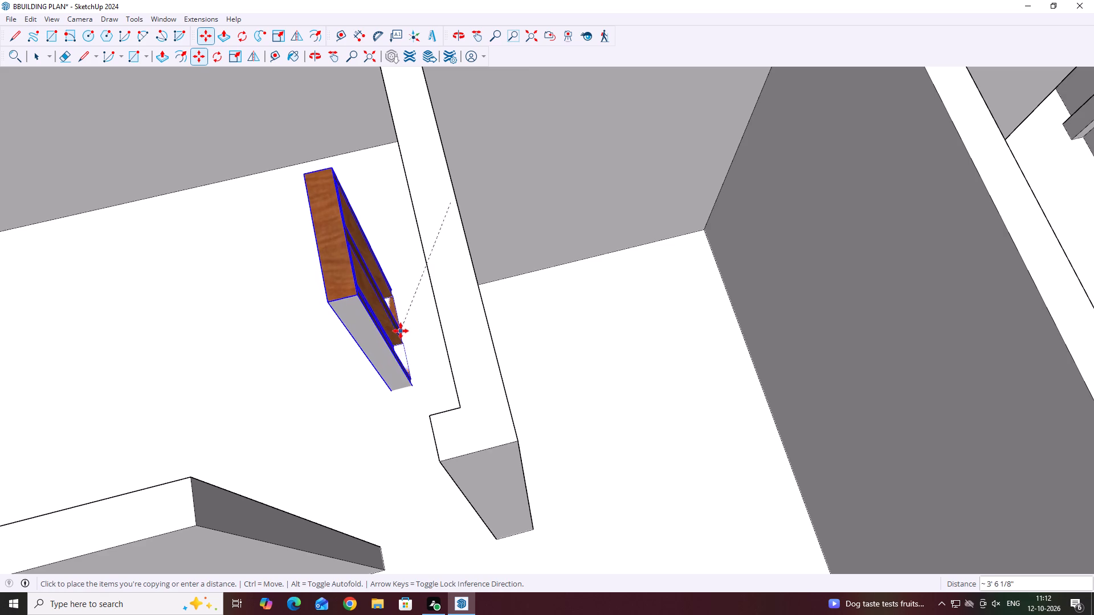
{"action": "left_click", "coordinate": [401, 330]}
{"action": "key", "text": "space"}
Move the copied door straight up along the blue axis so that it clears the floor.
{"action": "scroll", "coordinate": [382, 367], "scroll_direction": "up", "scroll_amount": 3}
{"action": "middle_click_drag", "start_coordinate": [382, 385], "coordinate": [385, 345]}
{"action": "left_click", "coordinate": [381, 352]}
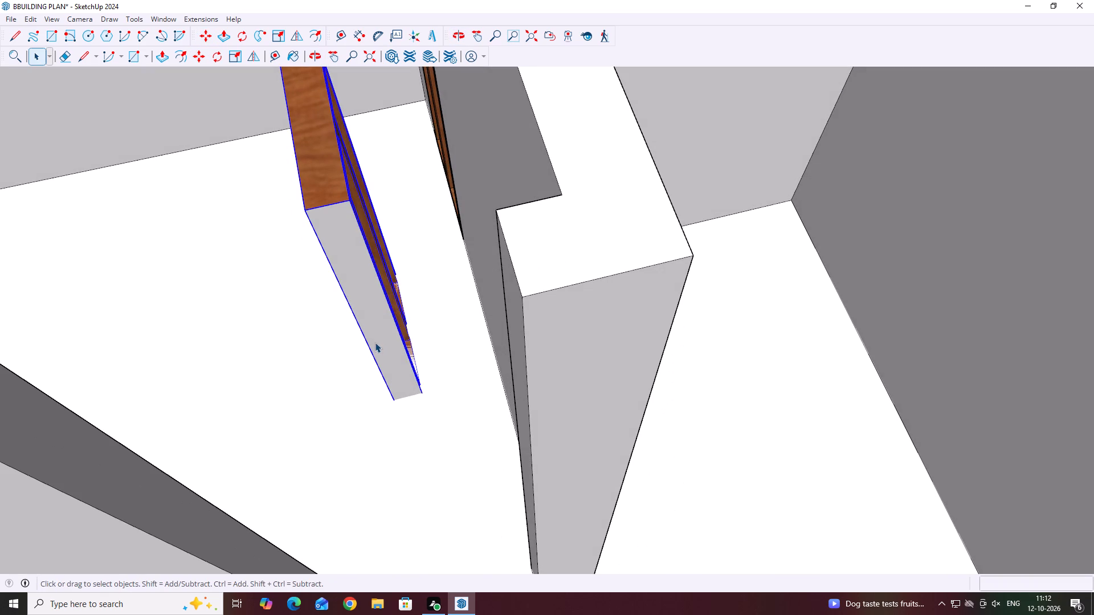
{"action": "key", "text": "m"}
{"action": "left_click", "coordinate": [380, 345]}
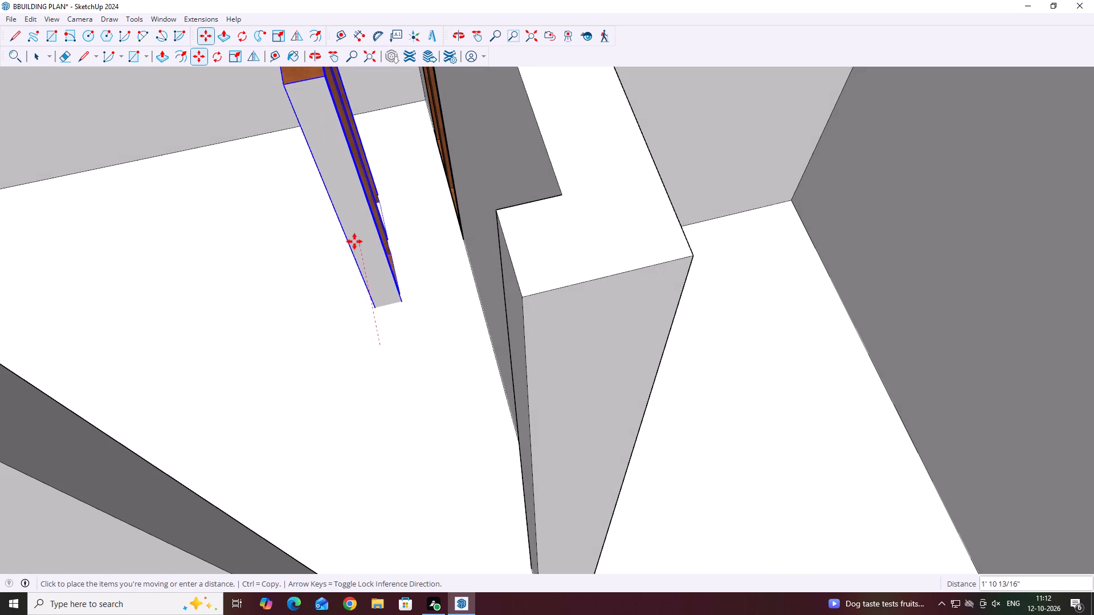
{"action": "key", "text": "Up"}
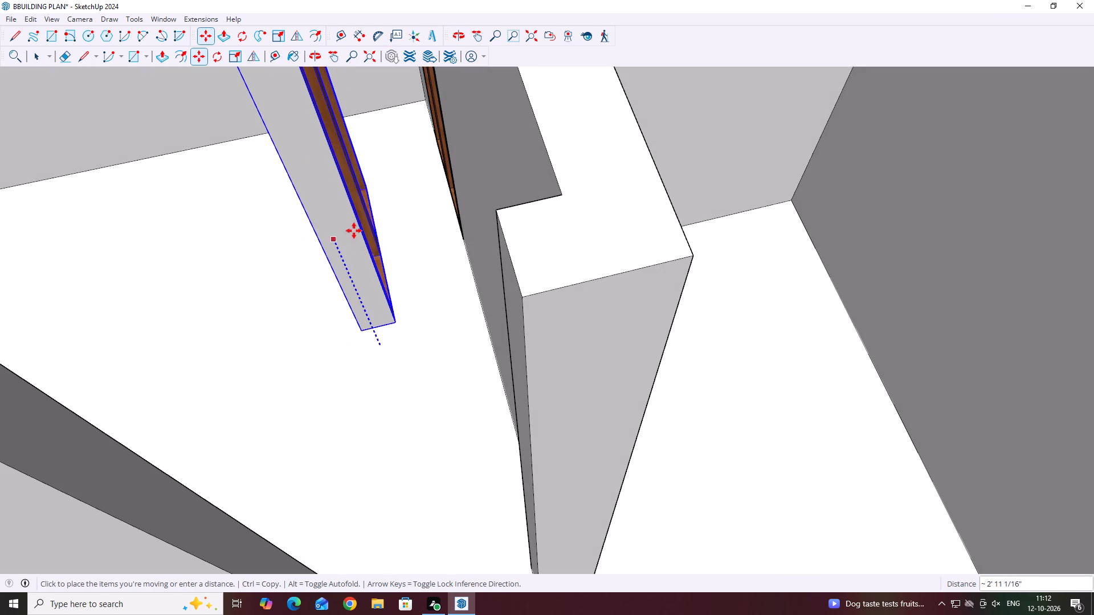
{"action": "left_click_drag", "start_coordinate": [361, 249], "coordinate": [362, 255]}
{"action": "key", "text": "Left"}
{"action": "scroll", "coordinate": [468, 389], "scroll_direction": "down", "scroll_amount": 5}
{"action": "scroll", "coordinate": [767, 604], "scroll_direction": "down", "scroll_amount": 1}
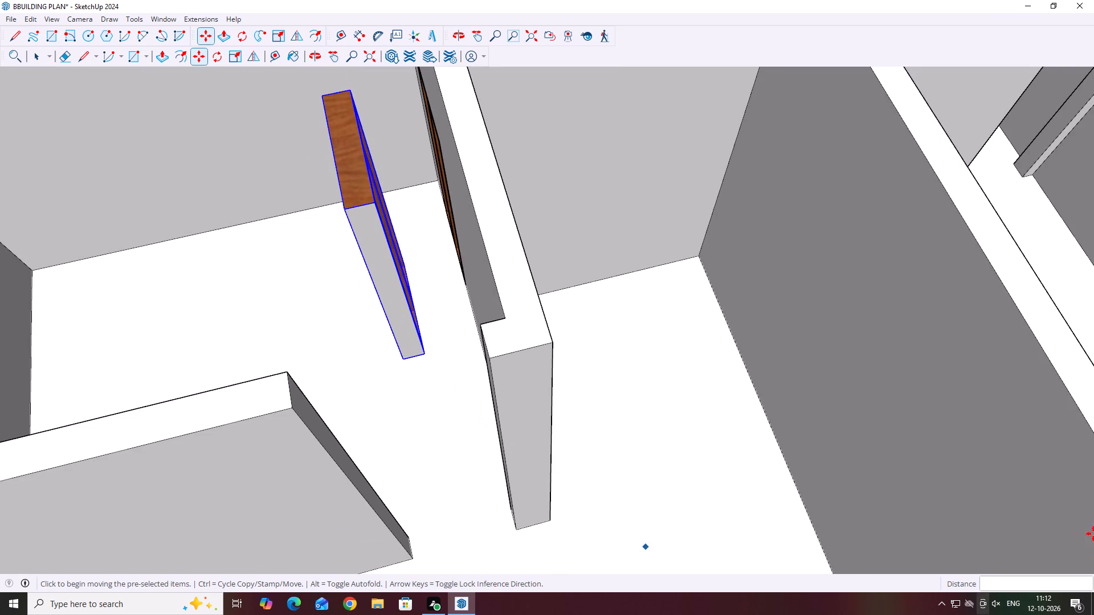
{"action": "scroll", "coordinate": [600, 409], "scroll_direction": "down", "scroll_amount": 4}
Paint the plain side of the copied door with Wood Cherry Original.
{"action": "key", "text": "b"}
{"action": "scroll", "coordinate": [525, 384], "scroll_direction": "up", "scroll_amount": 4}
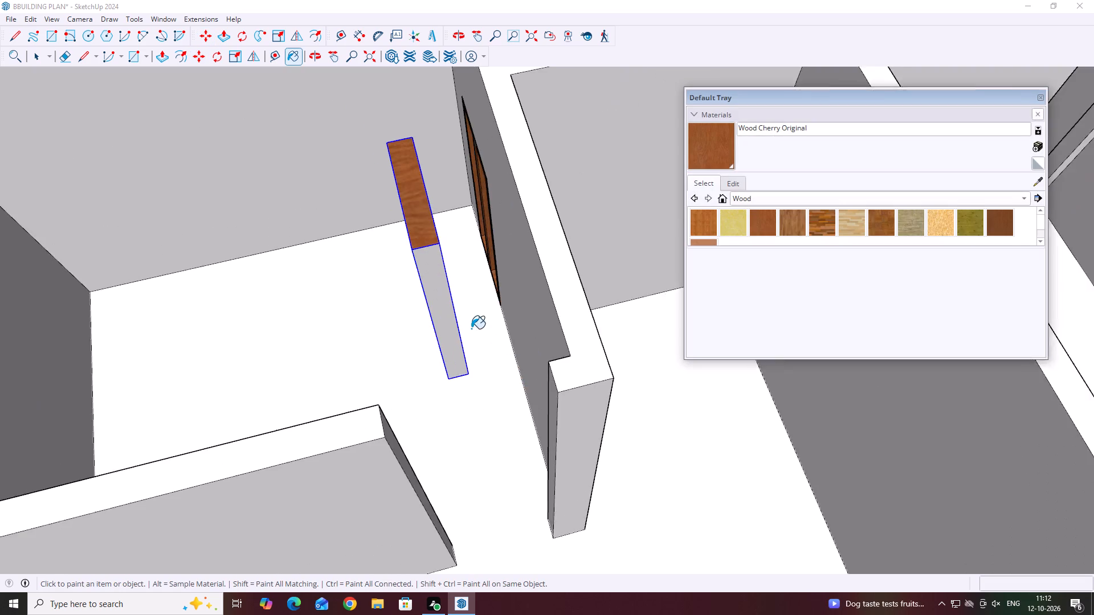
{"action": "scroll", "coordinate": [471, 329], "scroll_direction": "up", "scroll_amount": 1}
{"action": "left_click", "coordinate": [446, 332]}
{"action": "scroll", "coordinate": [453, 355], "scroll_direction": "down", "scroll_amount": 5}
{"action": "middle_click_drag", "start_coordinate": [372, 318], "coordinate": [571, 454]}
{"action": "scroll", "coordinate": [469, 392], "scroll_direction": "down", "scroll_amount": 6}
{"action": "middle_click_drag", "start_coordinate": [428, 395], "coordinate": [490, 432]}
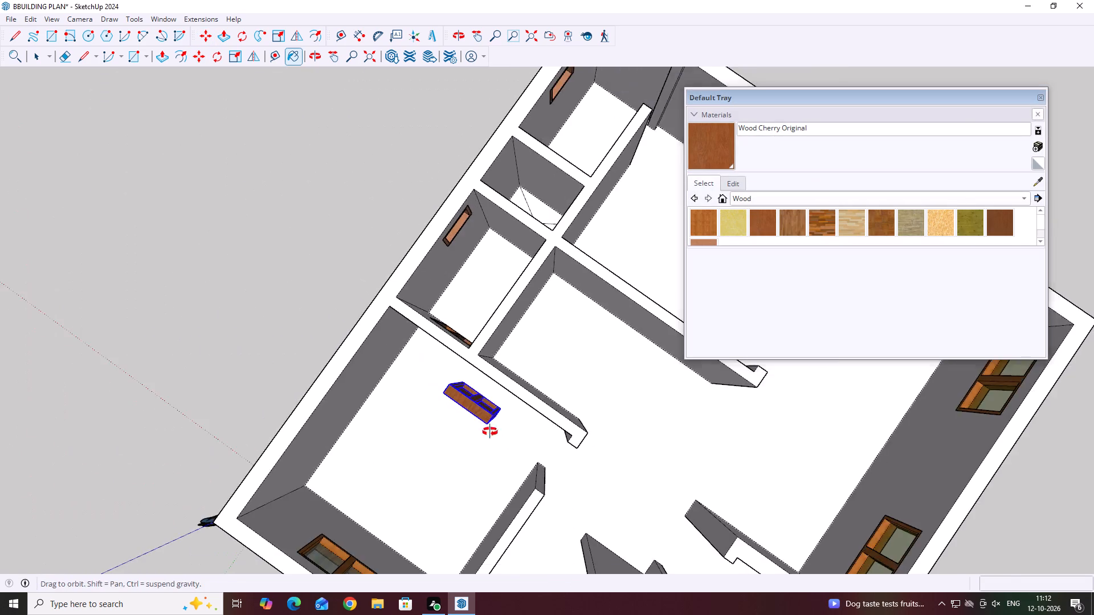
{"action": "middle_click_drag", "start_coordinate": [490, 432], "coordinate": [575, 434]}
{"action": "middle_click_drag", "start_coordinate": [446, 352], "coordinate": [463, 441]}
{"action": "middle_click_drag", "start_coordinate": [430, 300], "coordinate": [403, 279]}
{"action": "middle_click_drag", "start_coordinate": [432, 347], "coordinate": [432, 300]}
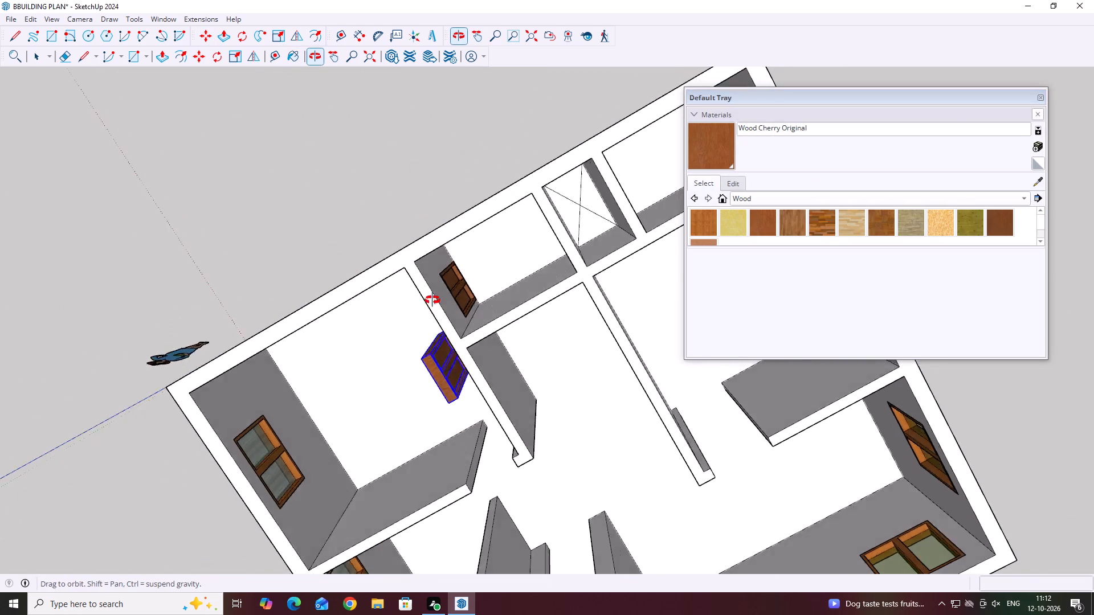
{"action": "middle_click_drag", "start_coordinate": [432, 300], "coordinate": [442, 222]}
Close the Default Tray and deselect the copied door.
{"action": "key", "text": "space"}
{"action": "left_click", "coordinate": [1044, 98]}
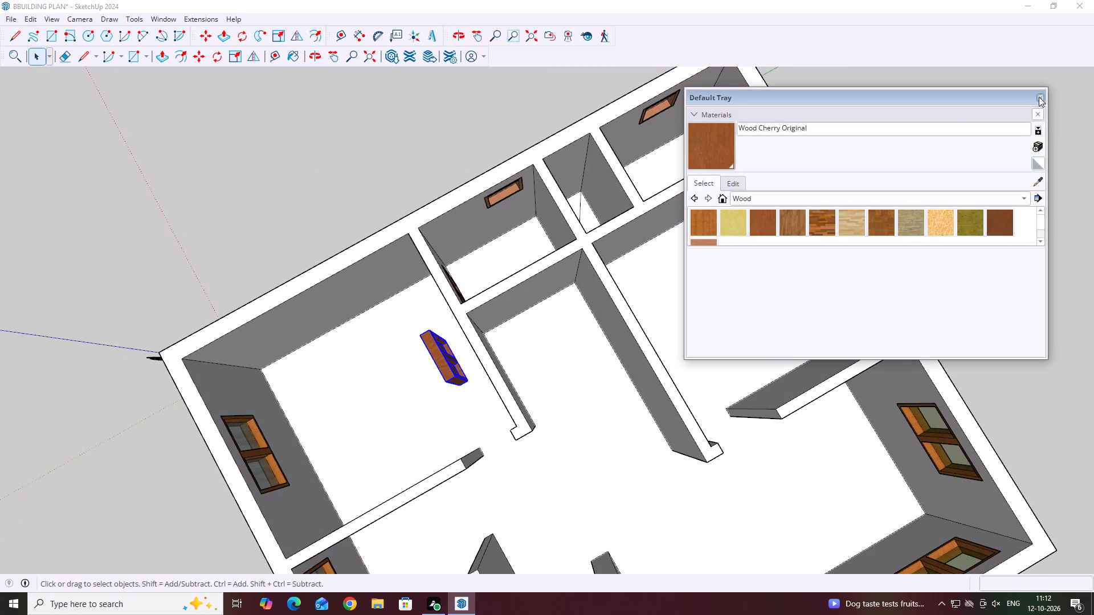
{"action": "left_click", "coordinate": [1039, 96]}
{"action": "key", "text": "space"}
{"action": "left_click", "coordinate": [454, 107]}
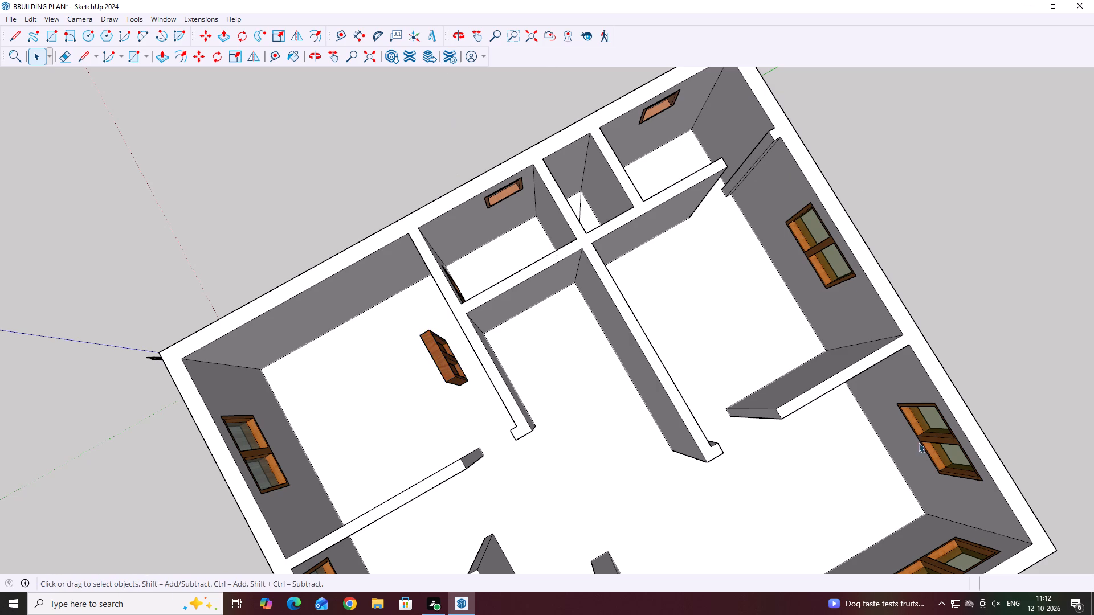
Rotate the copied two-leaf cherry door 90° so that it lines up with the large room's entrance wall.
{"action": "scroll", "coordinate": [321, 372], "scroll_direction": "down", "scroll_amount": 5}
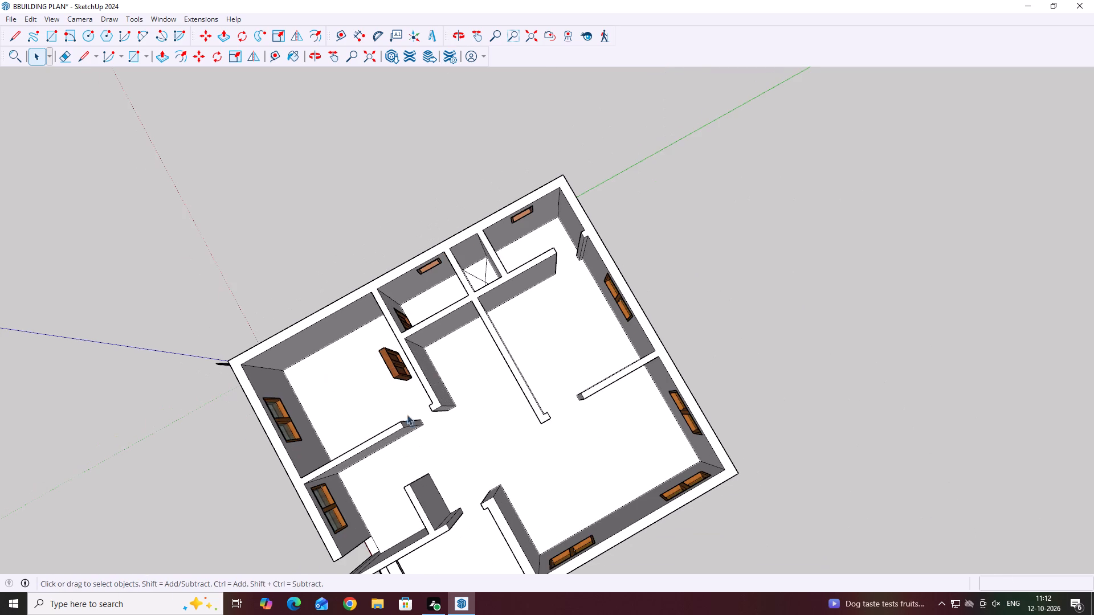
{"action": "middle_click_drag", "start_coordinate": [419, 443], "coordinate": [429, 349]}
{"action": "scroll", "coordinate": [374, 368], "scroll_direction": "up", "scroll_amount": 7}
{"action": "left_click", "coordinate": [411, 371]}
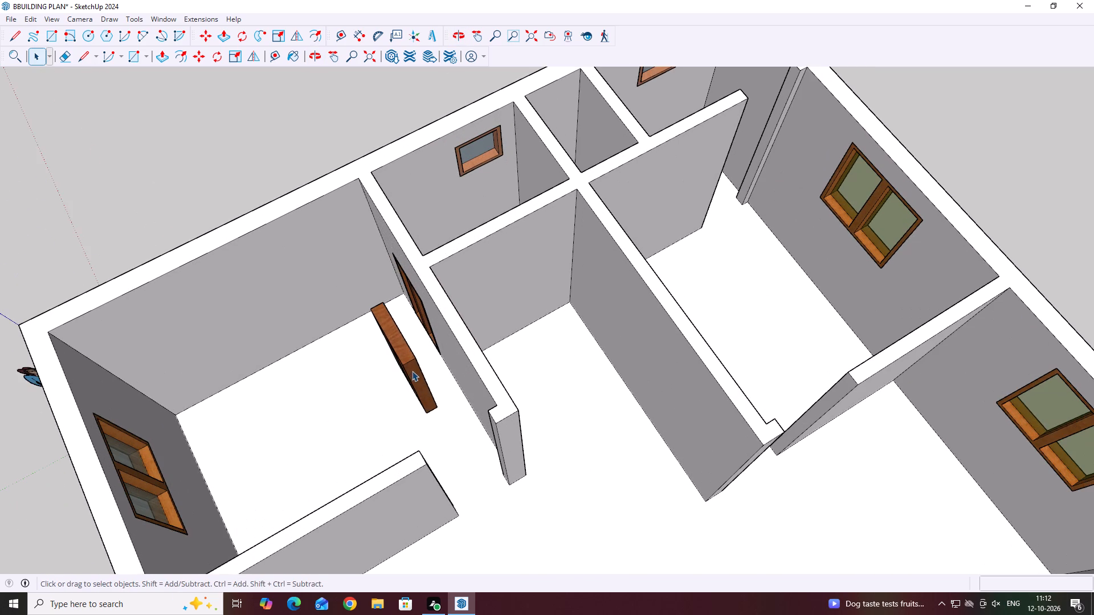
{"action": "middle_click_drag", "start_coordinate": [631, 470], "coordinate": [609, 461]}
{"action": "key", "text": "q"}
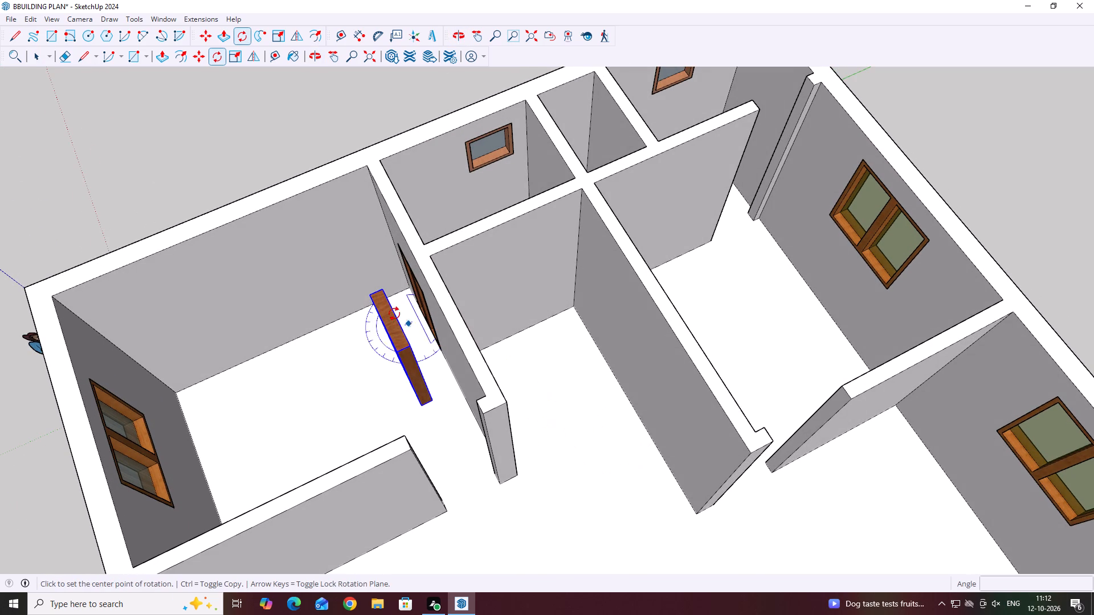
{"action": "left_click", "coordinate": [383, 321]}
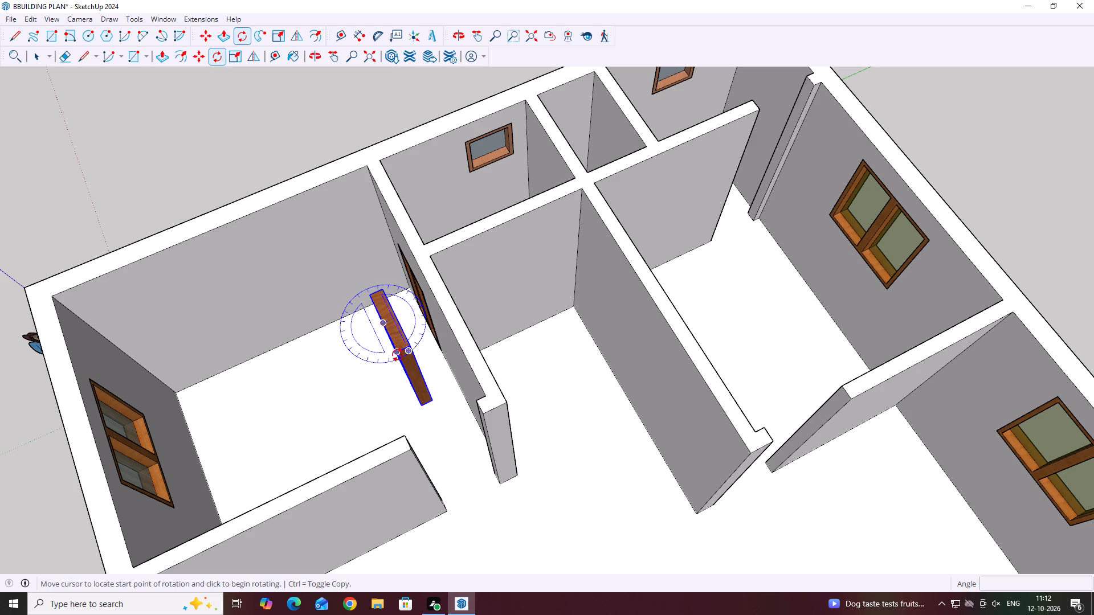
{"action": "left_click", "coordinate": [397, 350]}
{"action": "scroll", "coordinate": [440, 324], "scroll_direction": "up", "scroll_amount": 2}
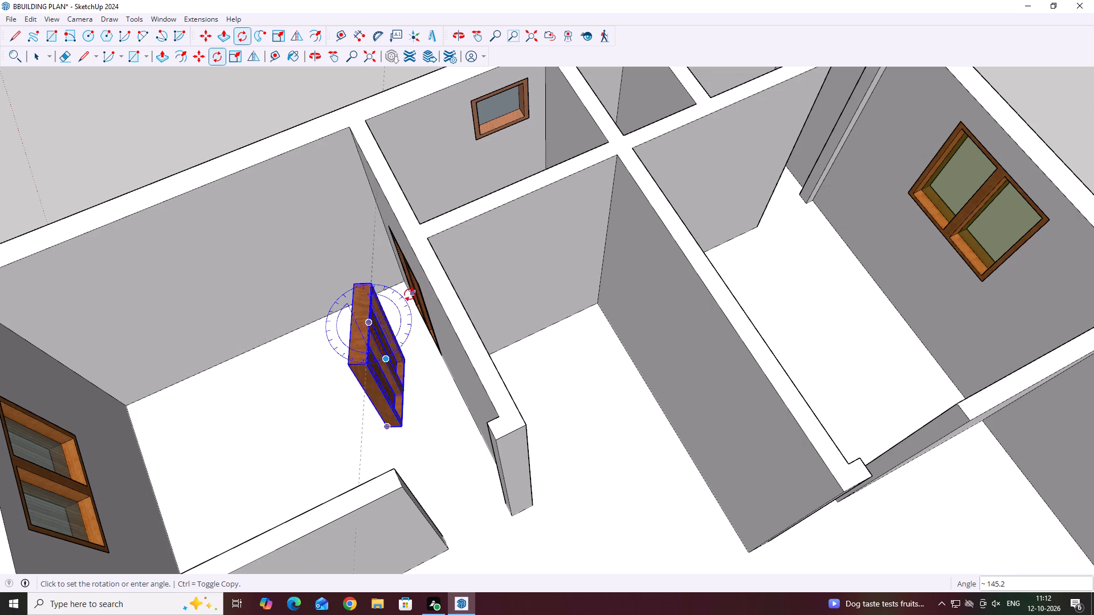
{"action": "key", "text": "Right"}
{"action": "key", "text": "Right"}
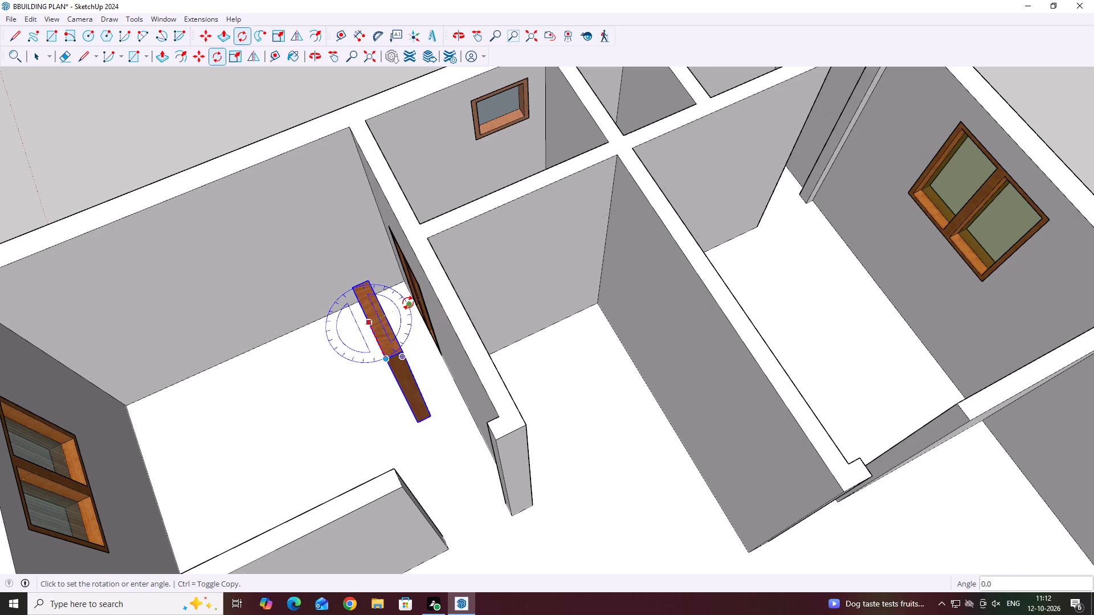
{"action": "left_click", "coordinate": [413, 301]}
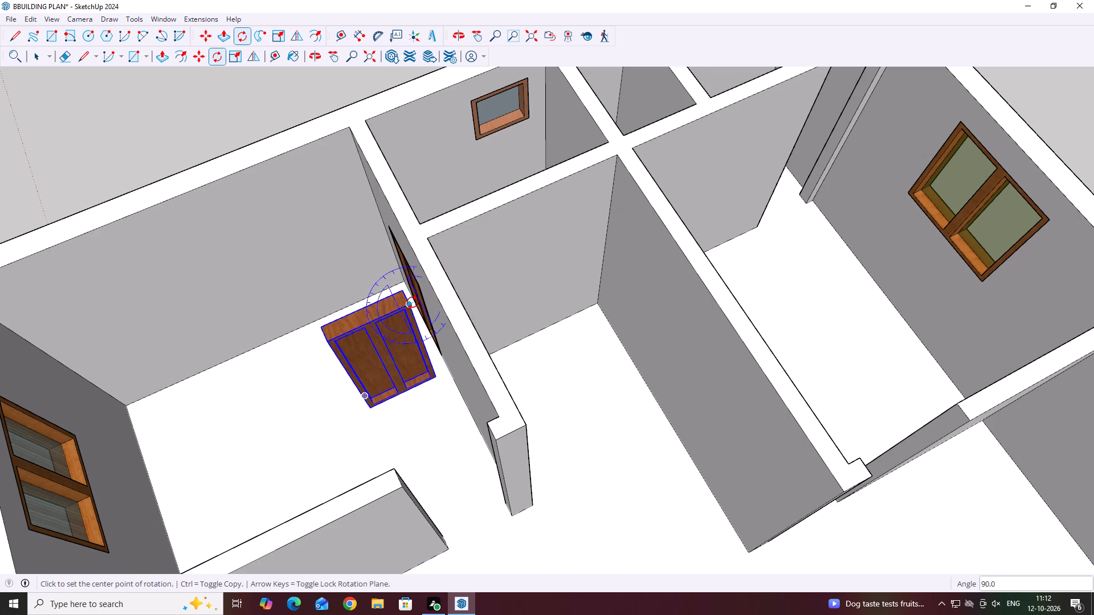
{"action": "key", "text": "space"}
Move the rotated door by its lower corner about 6' 1" to the large room's entrance opening.
{"action": "scroll", "coordinate": [416, 307], "scroll_direction": "down", "scroll_amount": 4}
{"action": "middle_click_drag", "start_coordinate": [450, 416], "coordinate": [323, 360]}
{"action": "key", "text": "m"}
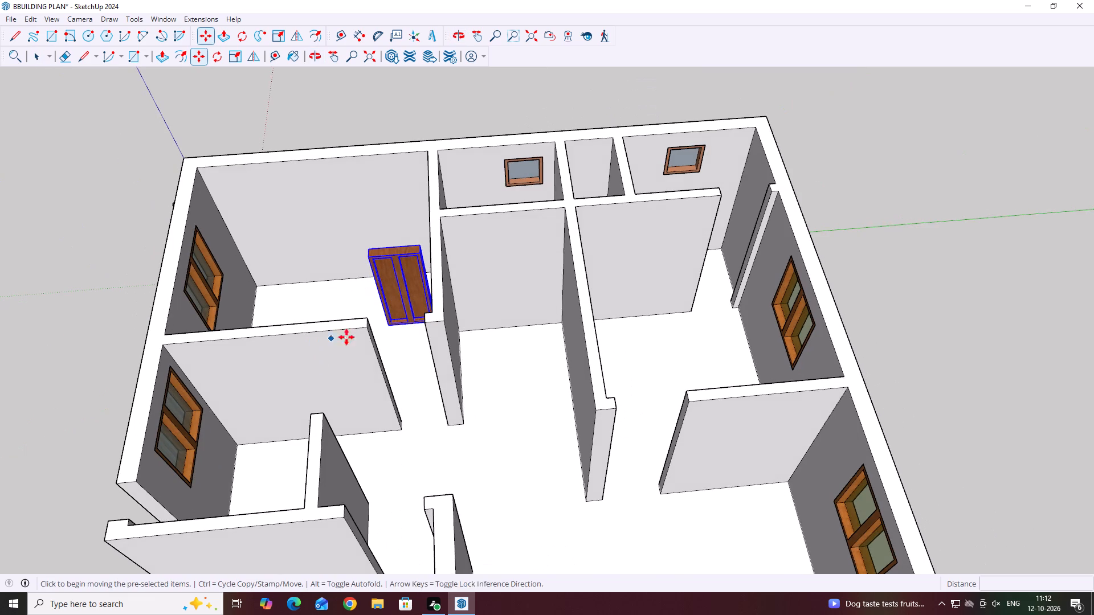
{"action": "scroll", "coordinate": [387, 333], "scroll_direction": "up", "scroll_amount": 6}
{"action": "left_click", "coordinate": [391, 319]}
{"action": "scroll", "coordinate": [409, 538], "scroll_direction": "up", "scroll_amount": 1}
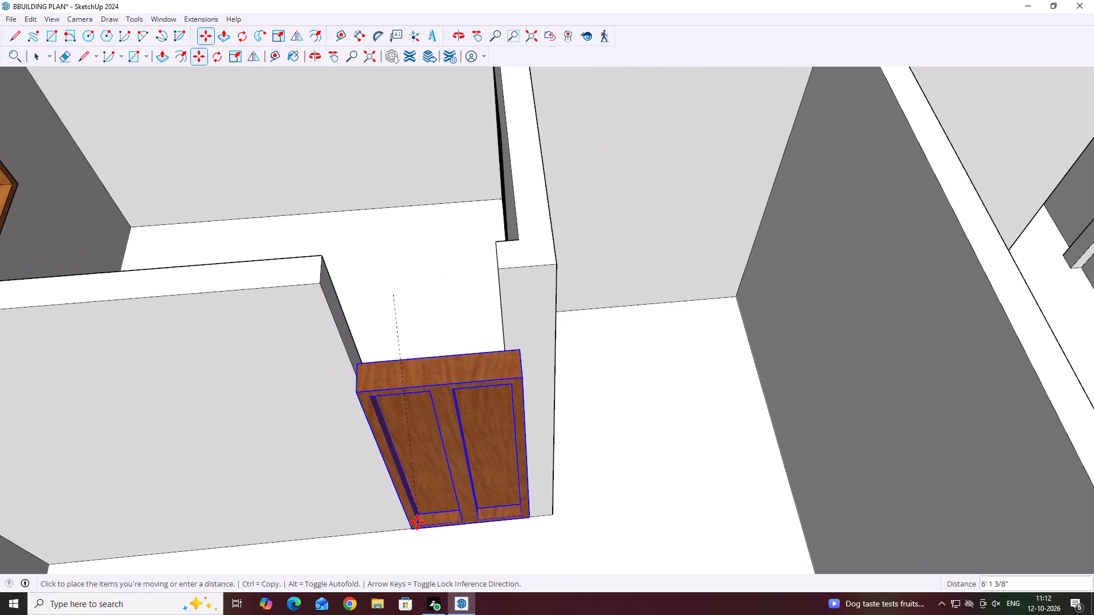
{"action": "left_click", "coordinate": [414, 518]}
{"action": "key", "text": "space"}
Examine the moved door and the surrounding rooms and openings from several sides.
{"action": "scroll", "coordinate": [496, 400], "scroll_direction": "down", "scroll_amount": 7}
{"action": "middle_click_drag", "start_coordinate": [528, 321], "coordinate": [529, 391]}
{"action": "scroll", "coordinate": [481, 329], "scroll_direction": "up", "scroll_amount": 4}
{"action": "middle_click_drag", "start_coordinate": [502, 286], "coordinate": [577, 282]}
{"action": "scroll", "coordinate": [479, 256], "scroll_direction": "down", "scroll_amount": 4}
{"action": "middle_click_drag", "start_coordinate": [468, 253], "coordinate": [528, 285]}
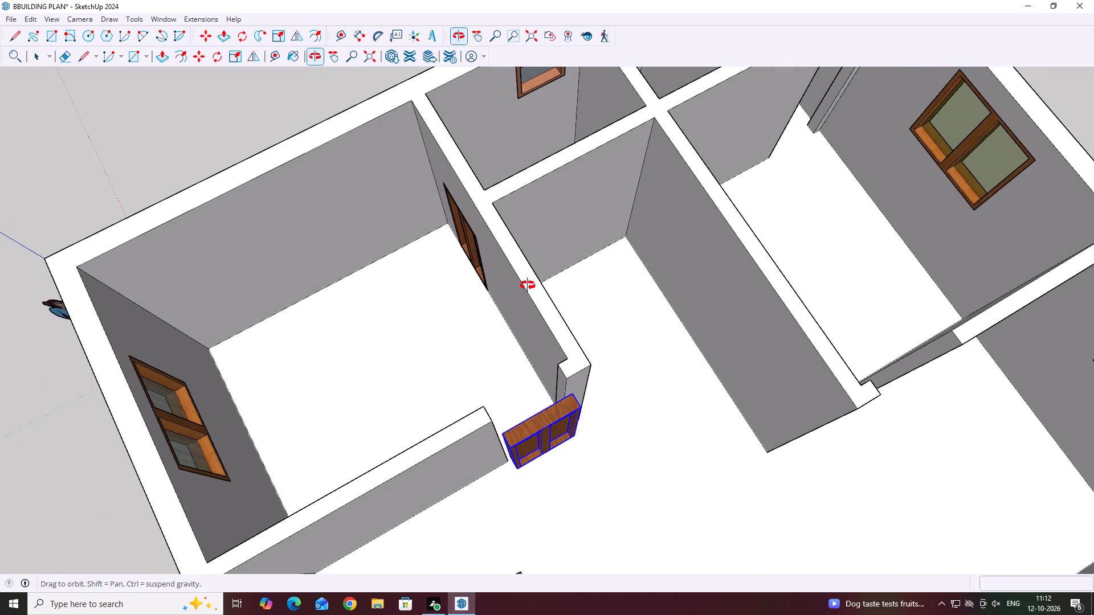
{"action": "middle_click_drag", "start_coordinate": [528, 285], "coordinate": [526, 285]}
{"action": "middle_click_drag", "start_coordinate": [496, 313], "coordinate": [459, 284]}
{"action": "middle_click_drag", "start_coordinate": [503, 270], "coordinate": [326, 255]}
{"action": "middle_click_drag", "start_coordinate": [603, 230], "coordinate": [439, 206]}
{"action": "scroll", "coordinate": [556, 222], "scroll_direction": "down", "scroll_amount": 1}
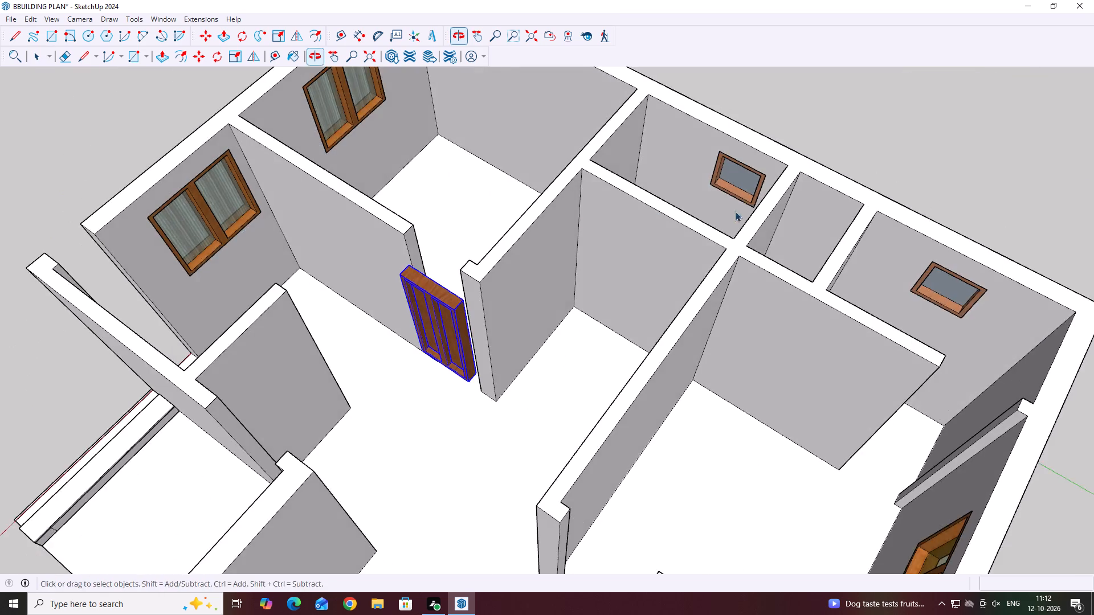
{"action": "middle_click_drag", "start_coordinate": [734, 211], "coordinate": [794, 224]}
{"action": "middle_click_drag", "start_coordinate": [491, 341], "coordinate": [628, 371]}
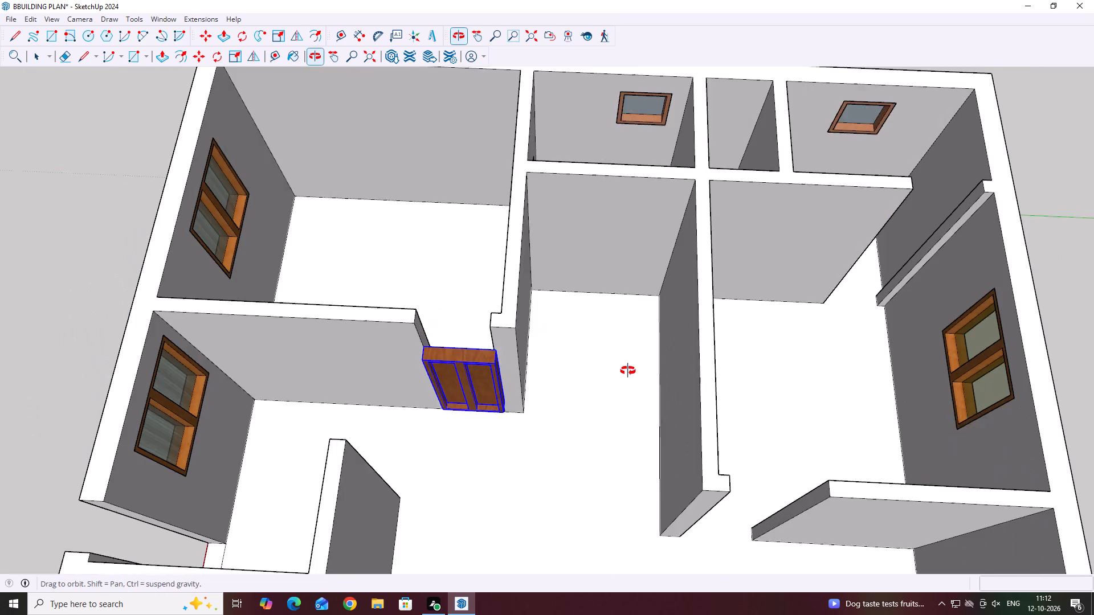
{"action": "middle_click_drag", "start_coordinate": [628, 371], "coordinate": [628, 370]}
{"action": "scroll", "coordinate": [441, 314], "scroll_direction": "down", "scroll_amount": 4}
{"action": "middle_click_drag", "start_coordinate": [487, 316], "coordinate": [600, 321]}
{"action": "middle_click_drag", "start_coordinate": [411, 282], "coordinate": [629, 263]}
Copy the tiled threshold strip from under the fitted door about 7' 6" to the floor beneath the moved door.
{"action": "scroll", "coordinate": [496, 305], "scroll_direction": "up", "scroll_amount": 3}
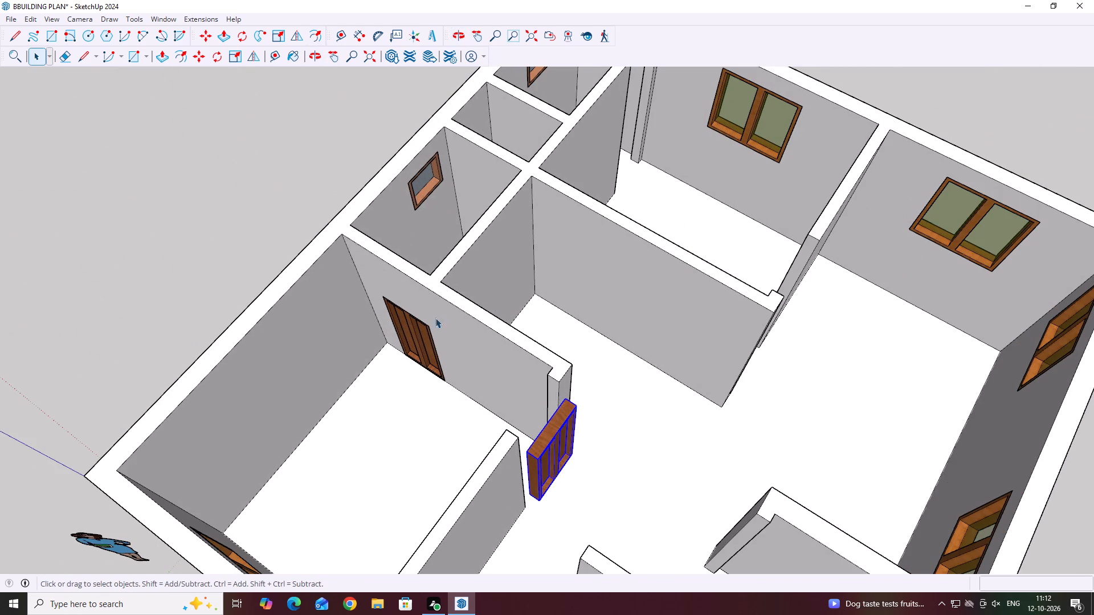
{"action": "middle_click_drag", "start_coordinate": [556, 367], "coordinate": [624, 326]}
{"action": "scroll", "coordinate": [414, 371], "scroll_direction": "up", "scroll_amount": 5}
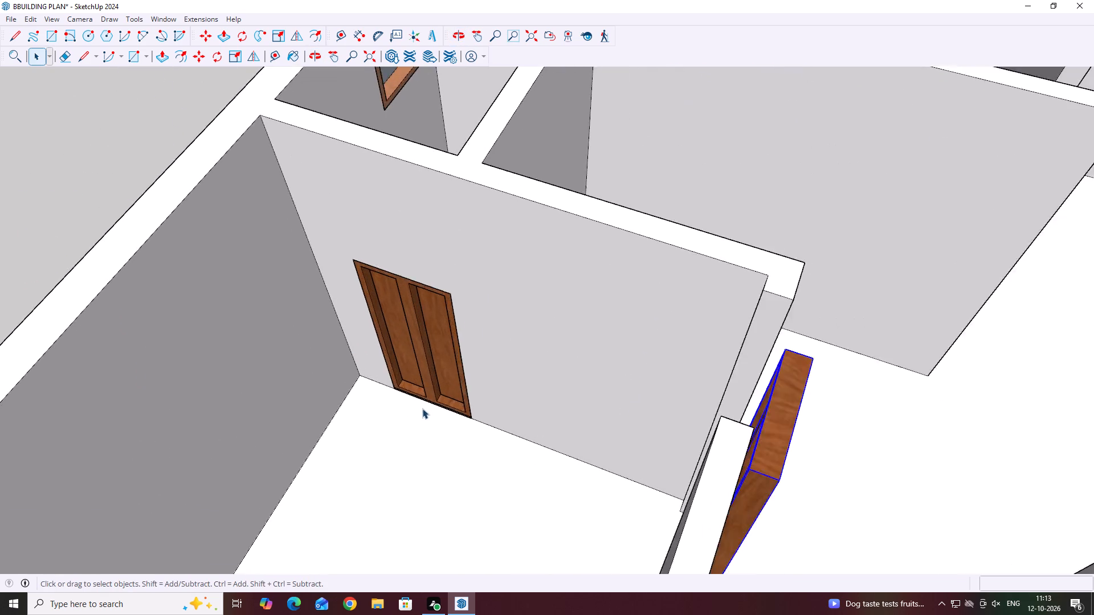
{"action": "scroll", "coordinate": [422, 408], "scroll_direction": "up", "scroll_amount": 3}
{"action": "middle_click_drag", "start_coordinate": [423, 408], "coordinate": [520, 328]}
{"action": "scroll", "coordinate": [509, 438], "scroll_direction": "up", "scroll_amount": 3}
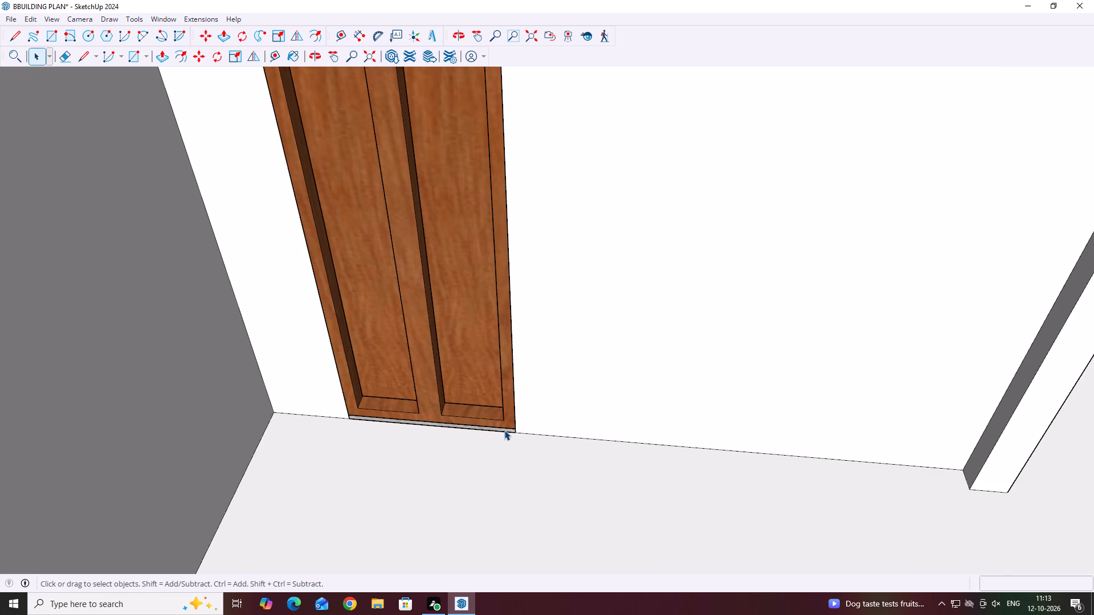
{"action": "left_click", "coordinate": [504, 430]}
{"action": "scroll", "coordinate": [285, 421], "scroll_direction": "up", "scroll_amount": 4}
{"action": "scroll", "coordinate": [484, 411], "scroll_direction": "up", "scroll_amount": 3}
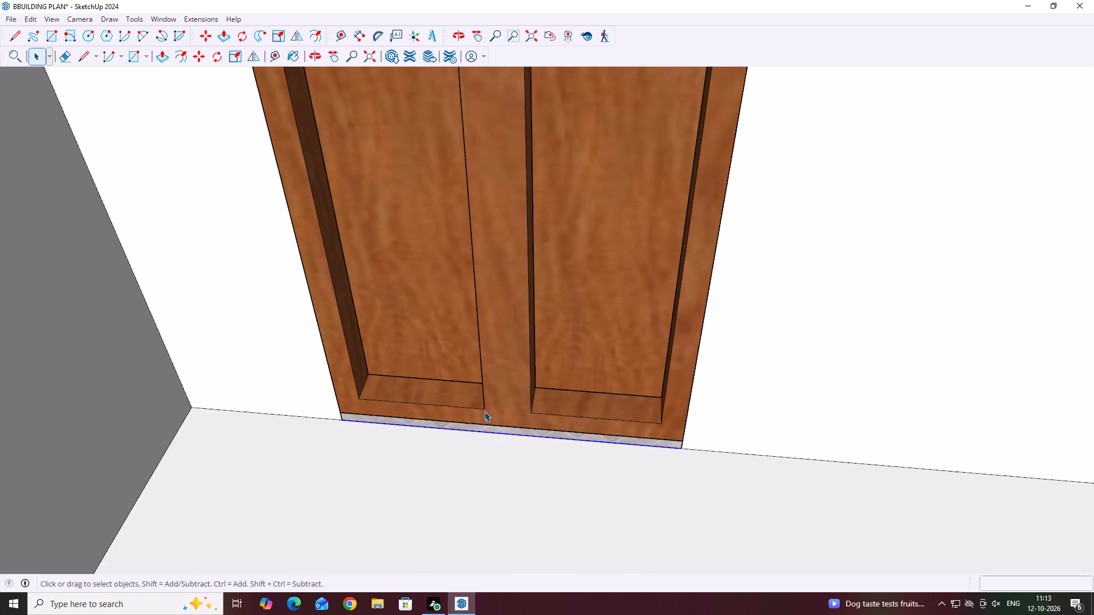
{"action": "scroll", "coordinate": [475, 430], "scroll_direction": "up", "scroll_amount": 3}
{"action": "left_click", "coordinate": [475, 426]}
{"action": "middle_click_drag", "start_coordinate": [475, 425], "coordinate": [445, 421]}
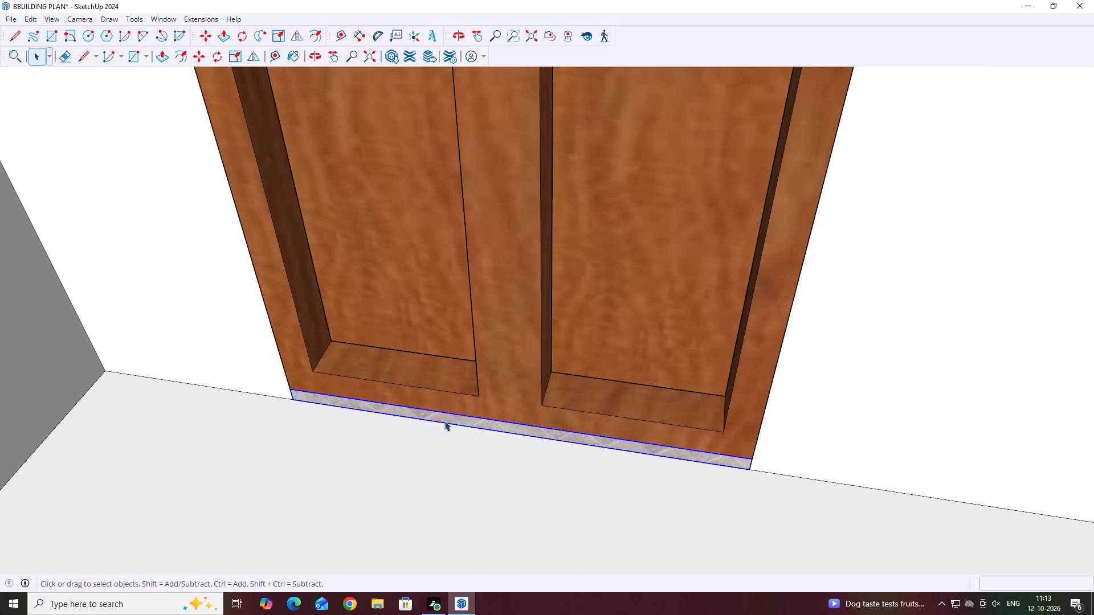
{"action": "key", "text": "m"}
{"action": "left_click", "coordinate": [443, 420]}
{"action": "scroll", "coordinate": [446, 437], "scroll_direction": "down", "scroll_amount": 5}
{"action": "scroll", "coordinate": [456, 458], "scroll_direction": "down", "scroll_amount": 20}
{"action": "middle_click_drag", "start_coordinate": [574, 465], "coordinate": [240, 399]}
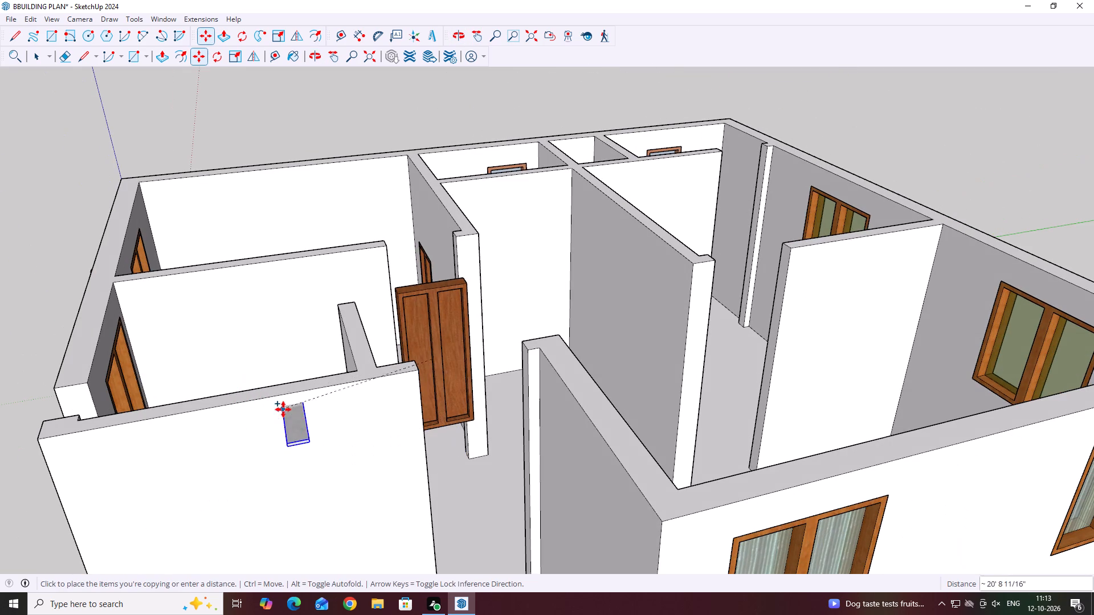
{"action": "scroll", "coordinate": [438, 446], "scroll_direction": "up", "scroll_amount": 6}
{"action": "left_click", "coordinate": [445, 450]}
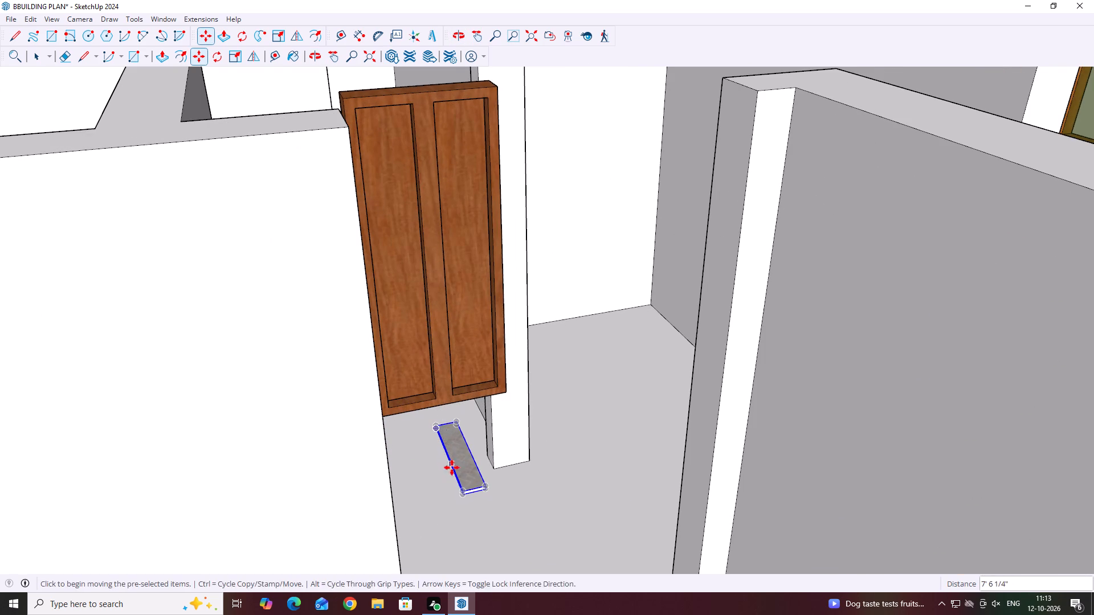
{"action": "key", "text": "space"}
Rotate the copied threshold strip 90° about its long edge's midpoint so that it runs across the entrance opening.
{"action": "scroll", "coordinate": [467, 465], "scroll_direction": "up", "scroll_amount": 5}
{"action": "middle_click", "coordinate": [473, 473]}
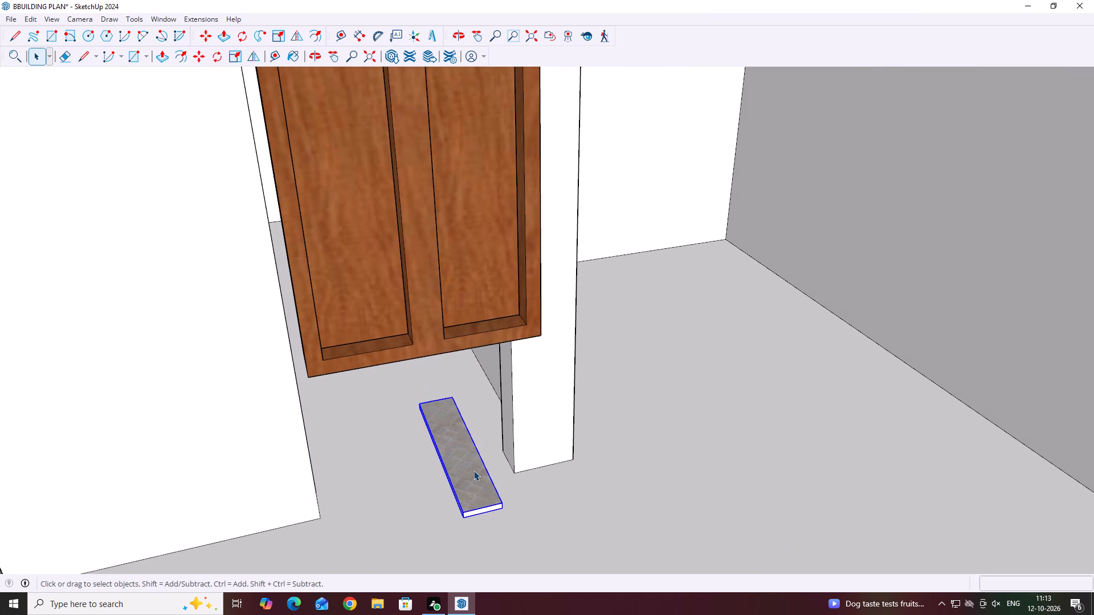
{"action": "key", "text": "q"}
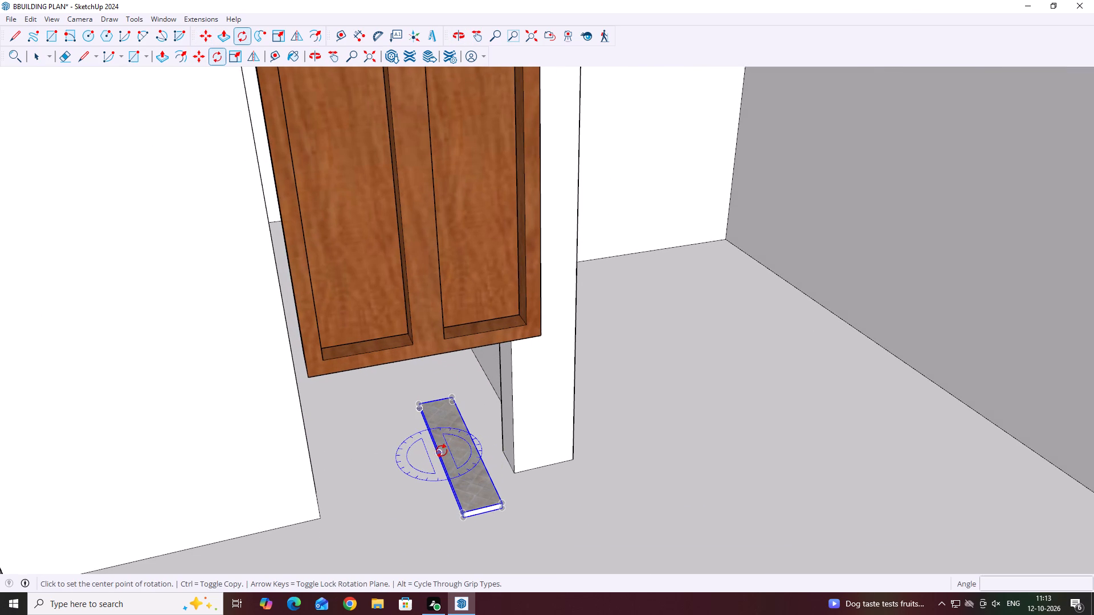
{"action": "left_click", "coordinate": [441, 451]}
{"action": "left_click", "coordinate": [462, 513]}
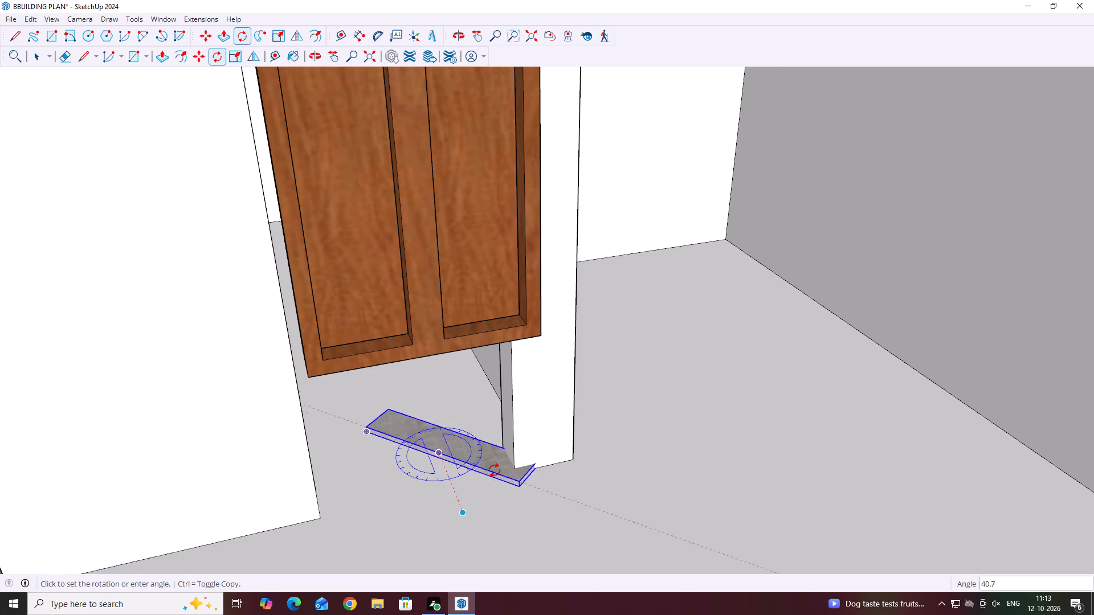
{"action": "scroll", "coordinate": [499, 466], "scroll_direction": "up", "scroll_amount": 4}
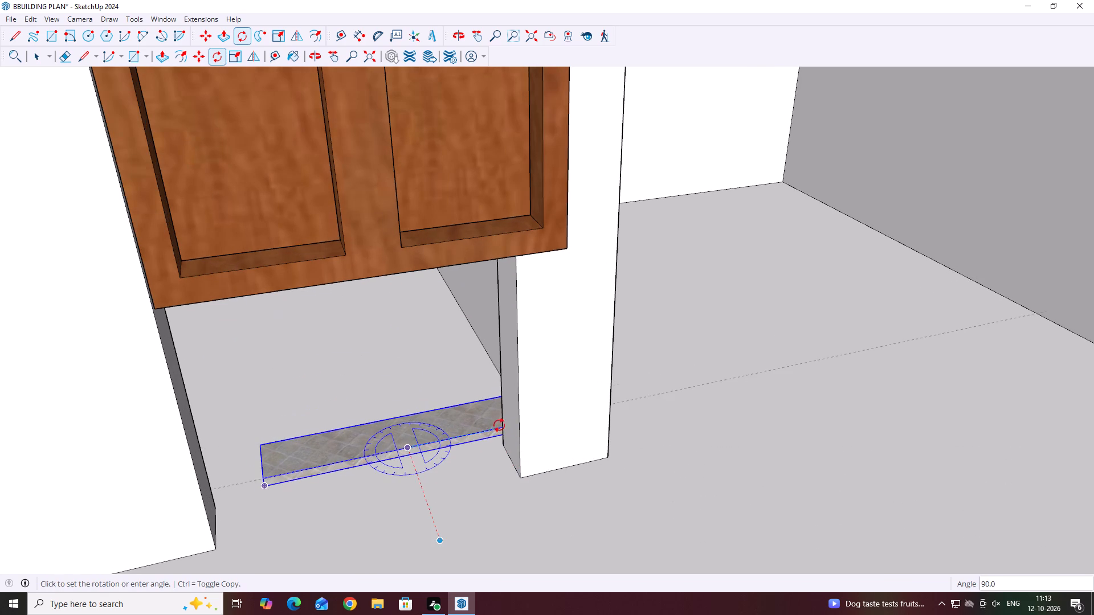
{"action": "left_click", "coordinate": [501, 426]}
{"action": "key", "text": "space"}
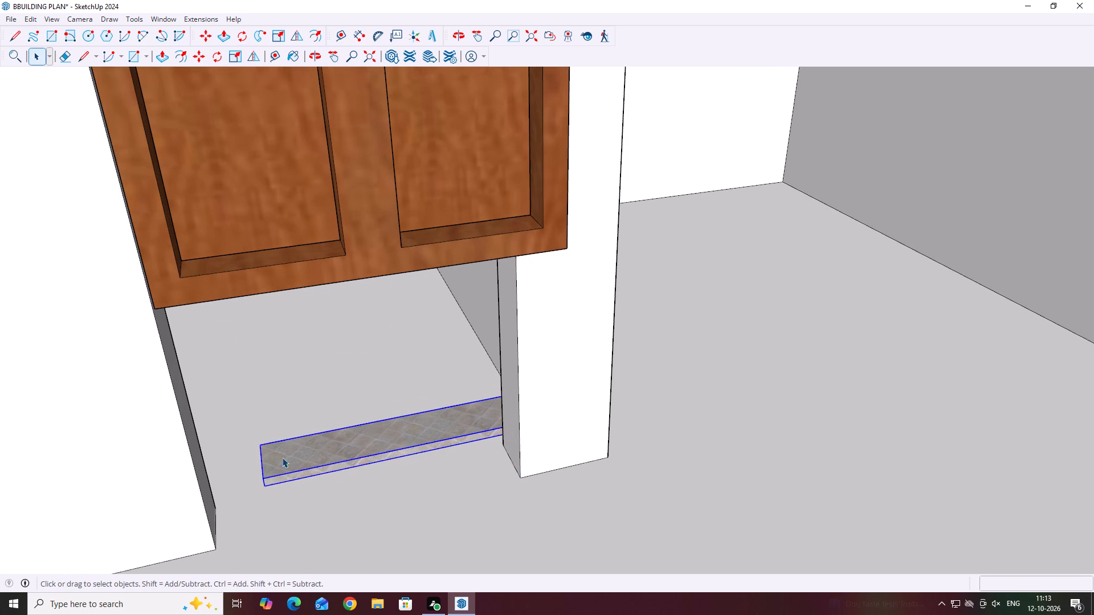
Move the threshold strip by its upper front corner about 9" to the wall edge so that it spans the opening.
{"action": "key", "text": "m"}
{"action": "scroll", "coordinate": [271, 481], "scroll_direction": "up", "scroll_amount": 3}
{"action": "left_click", "coordinate": [263, 477]}
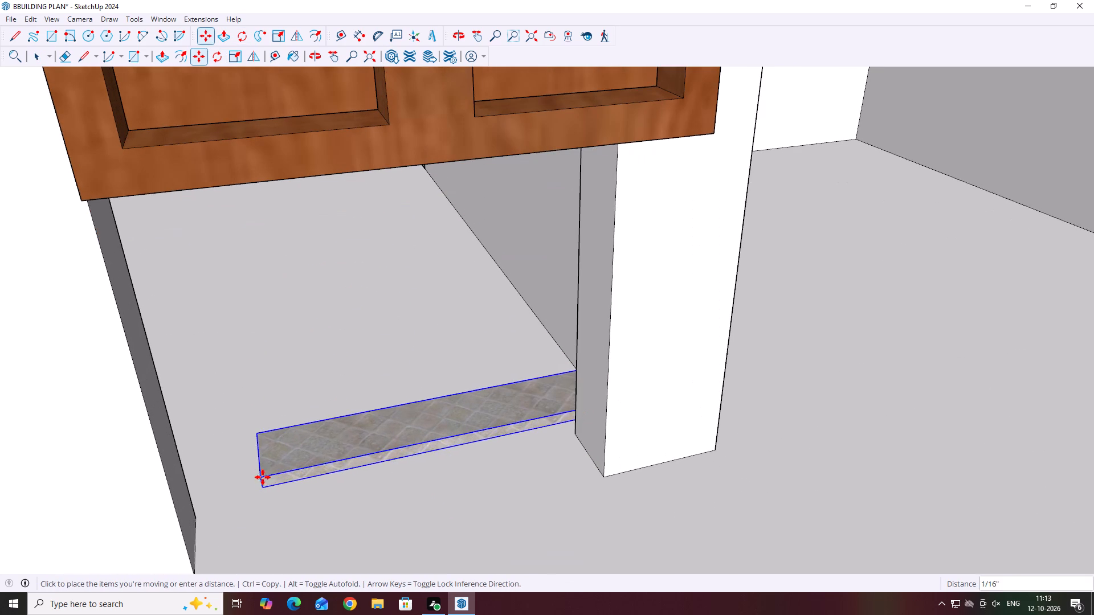
{"action": "scroll", "coordinate": [292, 445], "scroll_direction": "down", "scroll_amount": 5}
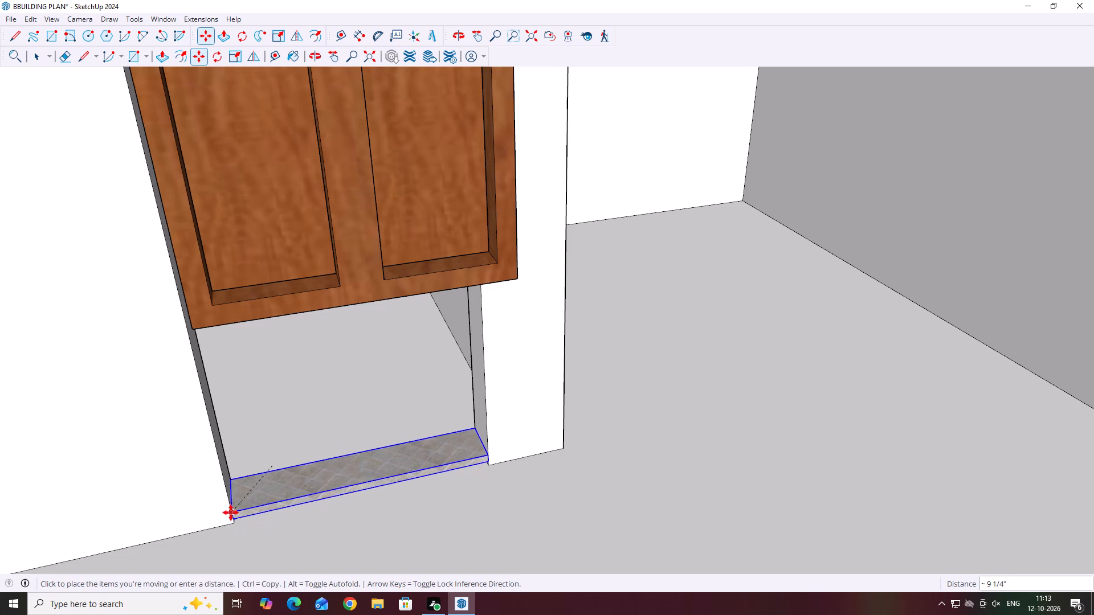
{"action": "left_click", "coordinate": [231, 512]}
Lower the threshold strip about 5/8" so that its bottom corner meets the wall's base corner at floor level.
{"action": "scroll", "coordinate": [234, 520], "scroll_direction": "up", "scroll_amount": 4}
{"action": "middle_click_drag", "start_coordinate": [235, 515], "coordinate": [213, 448]}
{"action": "scroll", "coordinate": [218, 462], "scroll_direction": "up", "scroll_amount": 4}
{"action": "middle_click_drag", "start_coordinate": [227, 508], "coordinate": [209, 460]}
{"action": "scroll", "coordinate": [186, 468], "scroll_direction": "up", "scroll_amount": 2}
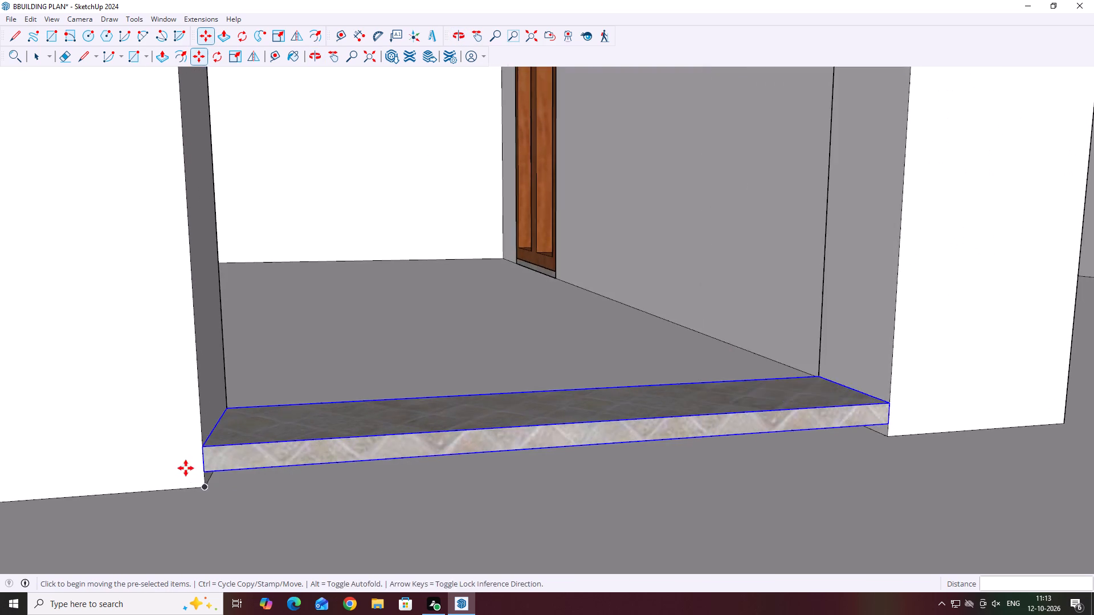
{"action": "scroll", "coordinate": [186, 468], "scroll_direction": "up", "scroll_amount": 8}
{"action": "middle_click_drag", "start_coordinate": [208, 471], "coordinate": [270, 443]}
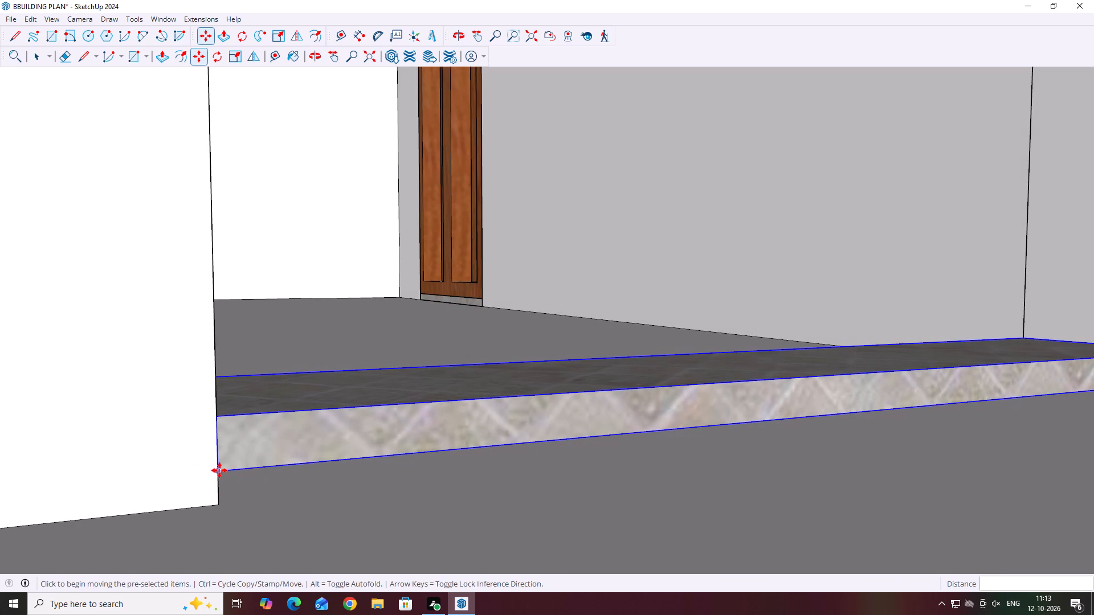
{"action": "left_click", "coordinate": [218, 472]}
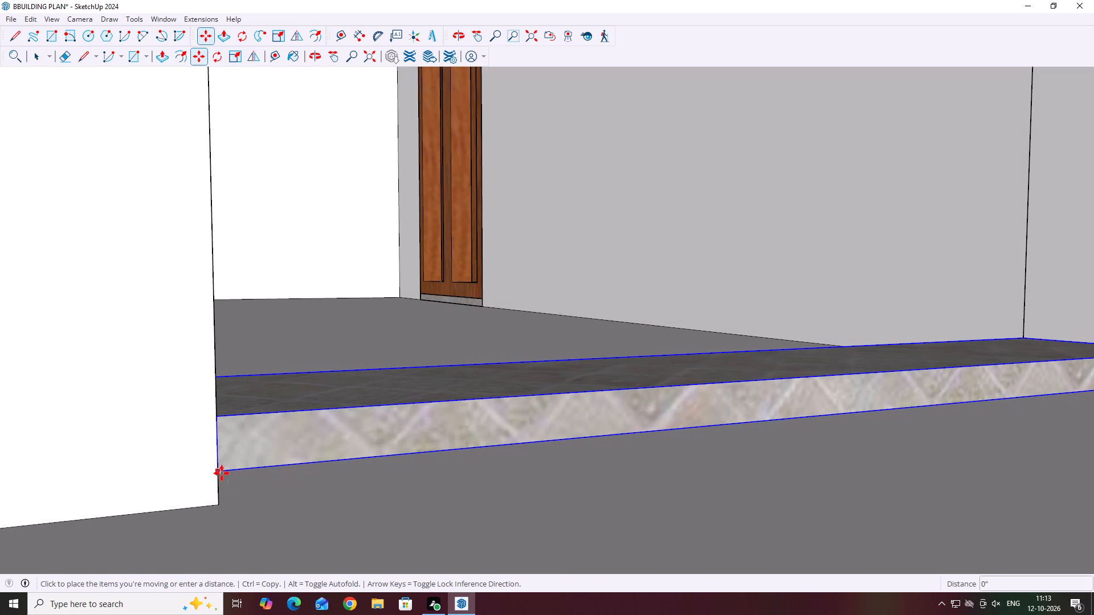
{"action": "scroll", "coordinate": [217, 501], "scroll_direction": "up", "scroll_amount": 7}
{"action": "left_click", "coordinate": [221, 507]}
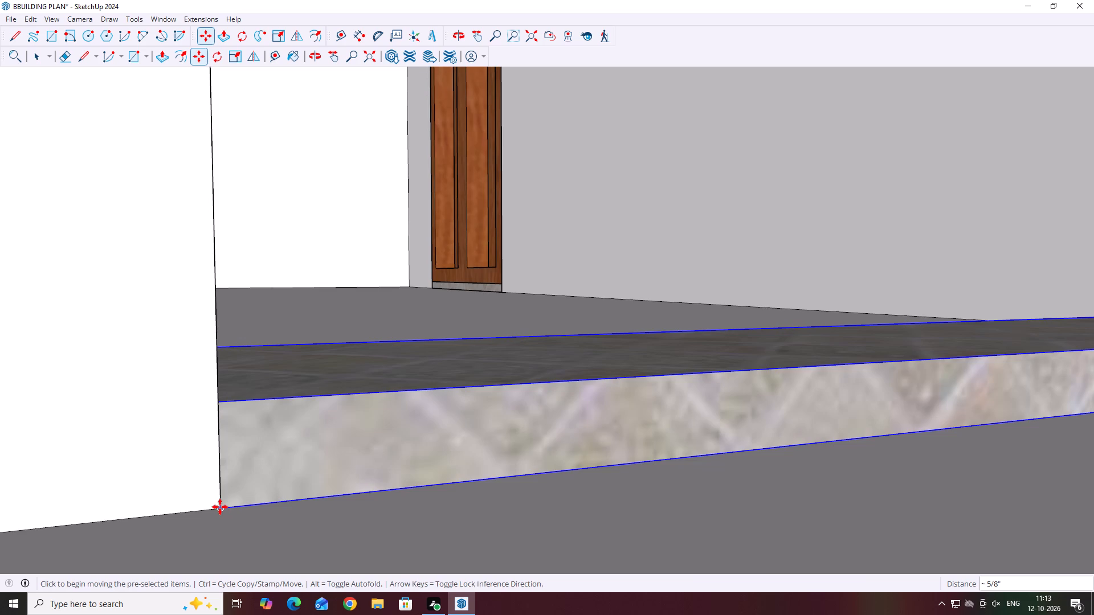
{"action": "scroll", "coordinate": [229, 441], "scroll_direction": "down", "scroll_amount": 20}
{"action": "scroll", "coordinate": [229, 441], "scroll_direction": "down", "scroll_amount": 7}
{"action": "middle_click_drag", "start_coordinate": [453, 373], "coordinate": [309, 418]}
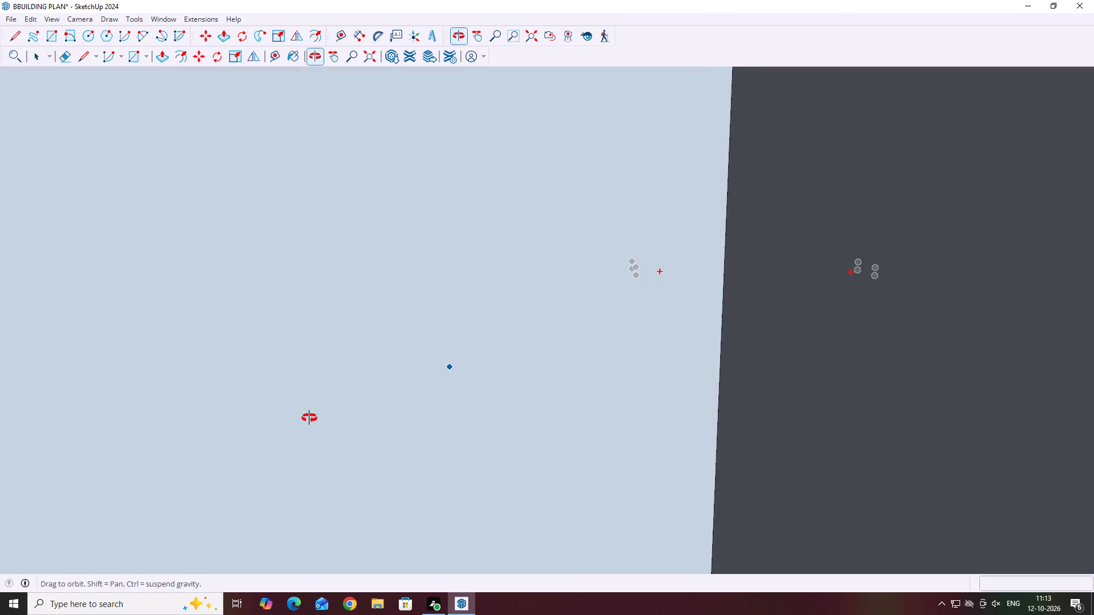
{"action": "middle_click_drag", "start_coordinate": [309, 418], "coordinate": [340, 441]}
{"action": "scroll", "coordinate": [316, 429], "scroll_direction": "down", "scroll_amount": 20}
{"action": "scroll", "coordinate": [316, 429], "scroll_direction": "down", "scroll_amount": 20}
{"action": "scroll", "coordinate": [316, 429], "scroll_direction": "down", "scroll_amount": 16}
{"action": "middle_click", "coordinate": [336, 420]}
{"action": "middle_click", "coordinate": [336, 420]}
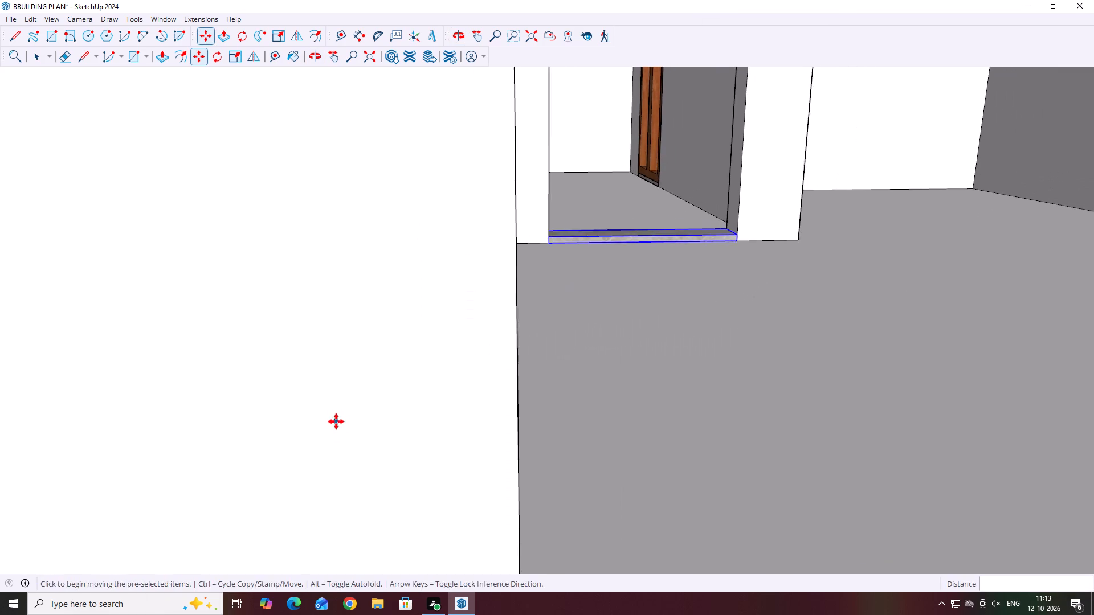
{"action": "scroll", "coordinate": [336, 421], "scroll_direction": "down", "scroll_amount": 12}
{"action": "middle_click", "coordinate": [335, 421]}
{"action": "middle_click_drag", "start_coordinate": [541, 411], "coordinate": [536, 480]}
{"action": "scroll", "coordinate": [536, 479], "scroll_direction": "down", "scroll_amount": 13}
{"action": "key", "text": "space"}
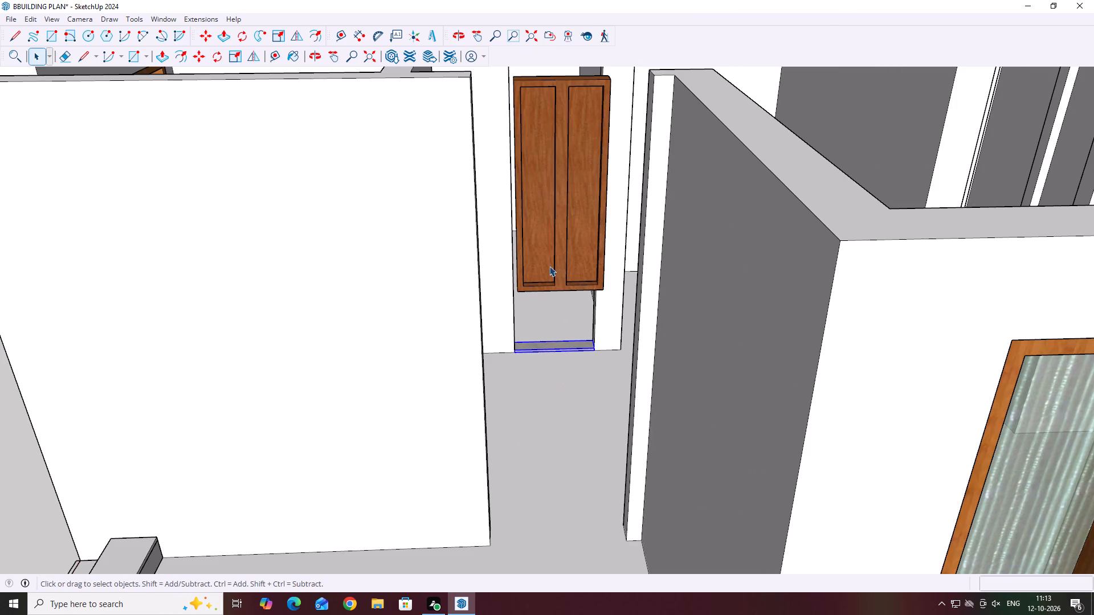
Move the copied two-leaf door by its lower corner about 2' 5" down onto the tiled threshold's corner in the opening.
{"action": "scroll", "coordinate": [549, 266], "scroll_direction": "up", "scroll_amount": 2}
{"action": "left_click", "coordinate": [568, 281]}
{"action": "middle_click_drag", "start_coordinate": [587, 295], "coordinate": [536, 289]}
{"action": "middle_click_drag", "start_coordinate": [607, 360], "coordinate": [667, 369]}
{"action": "middle_click_drag", "start_coordinate": [297, 370], "coordinate": [371, 411]}
{"action": "middle_click_drag", "start_coordinate": [540, 333], "coordinate": [517, 335]}
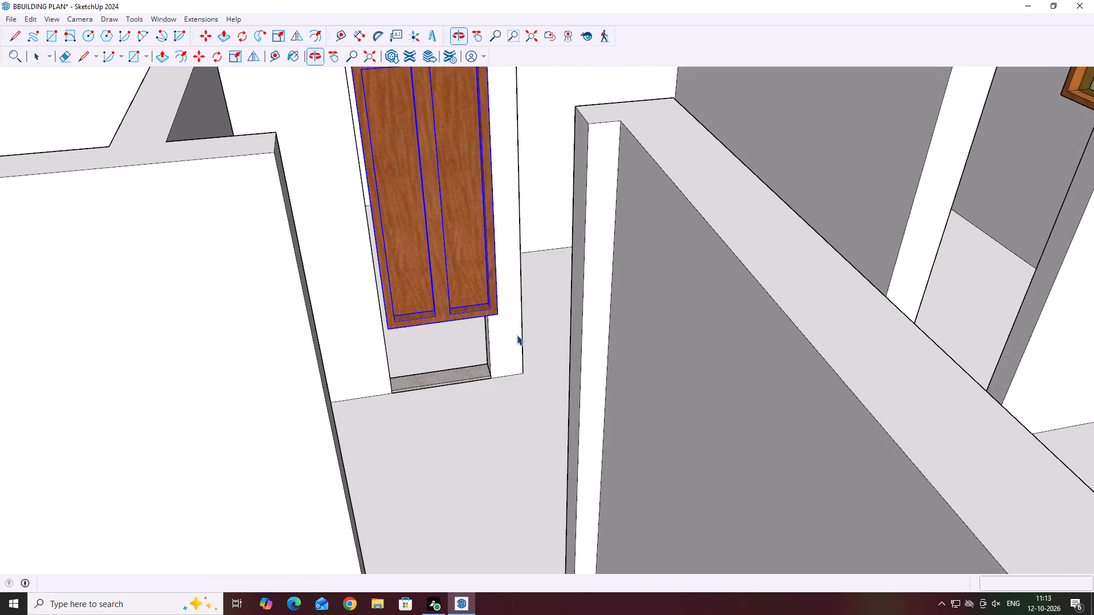
{"action": "key", "text": "m"}
{"action": "scroll", "coordinate": [471, 297], "scroll_direction": "up", "scroll_amount": 12}
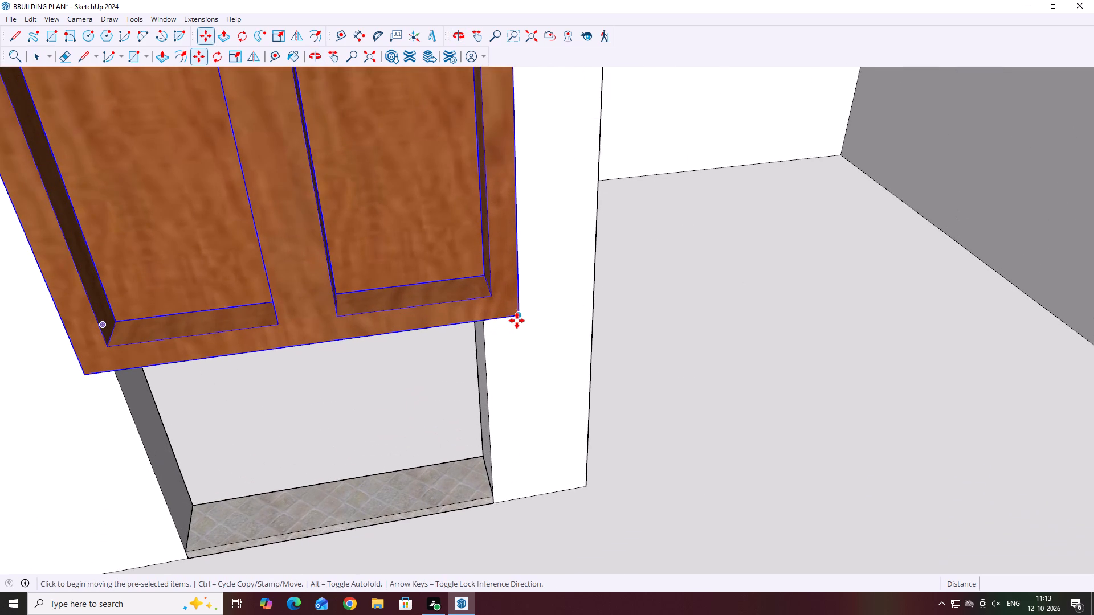
{"action": "left_click", "coordinate": [519, 314]}
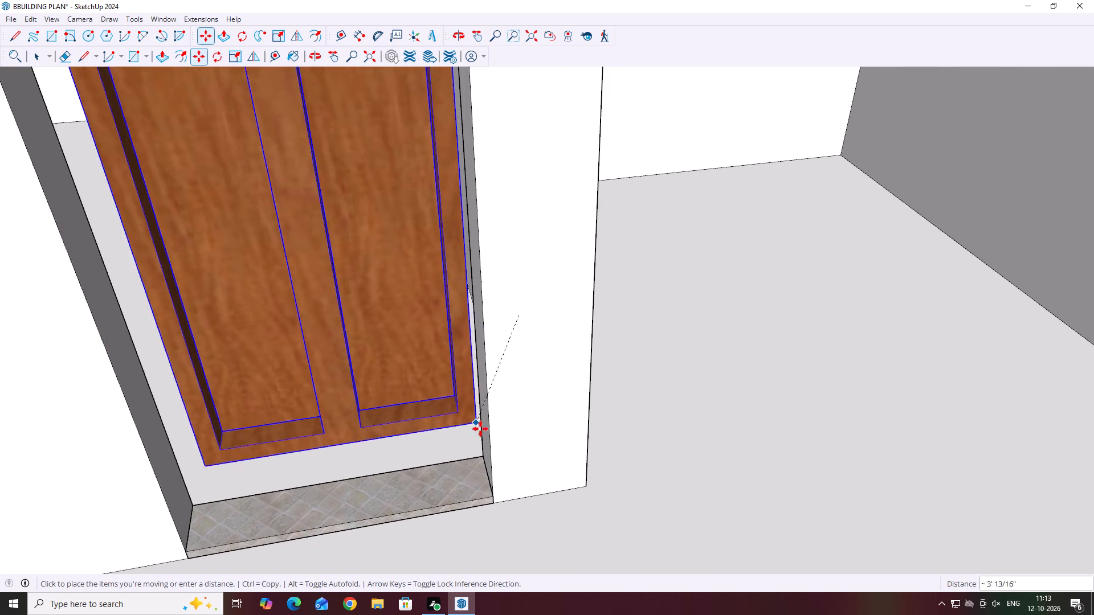
{"action": "scroll", "coordinate": [495, 466], "scroll_direction": "up", "scroll_amount": 5}
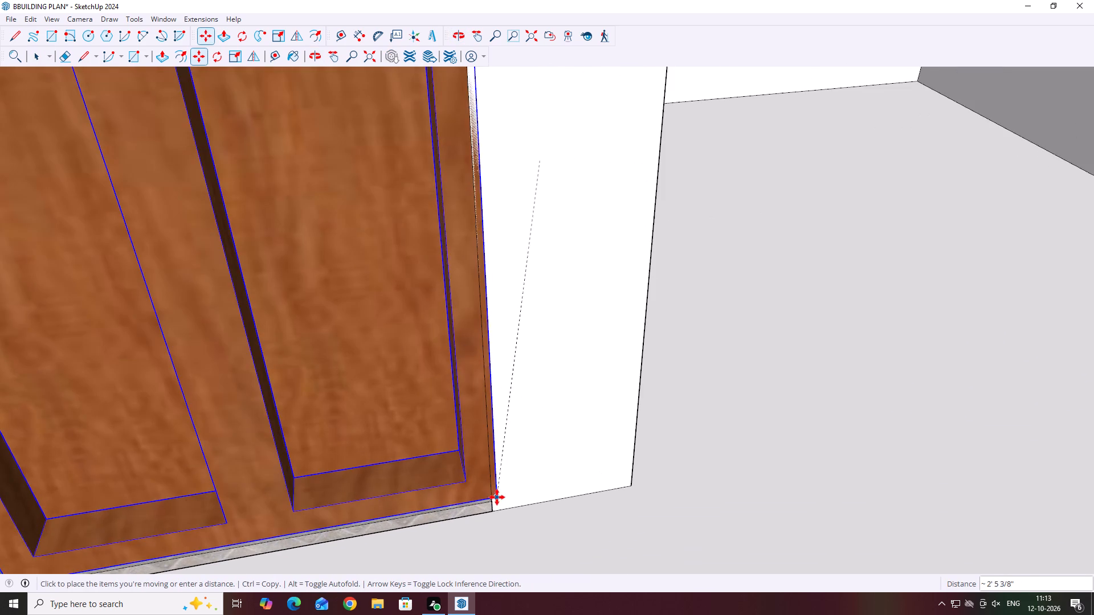
{"action": "left_click", "coordinate": [495, 503]}
{"action": "scroll", "coordinate": [456, 435], "scroll_direction": "down", "scroll_amount": 13}
{"action": "key", "text": "space"}
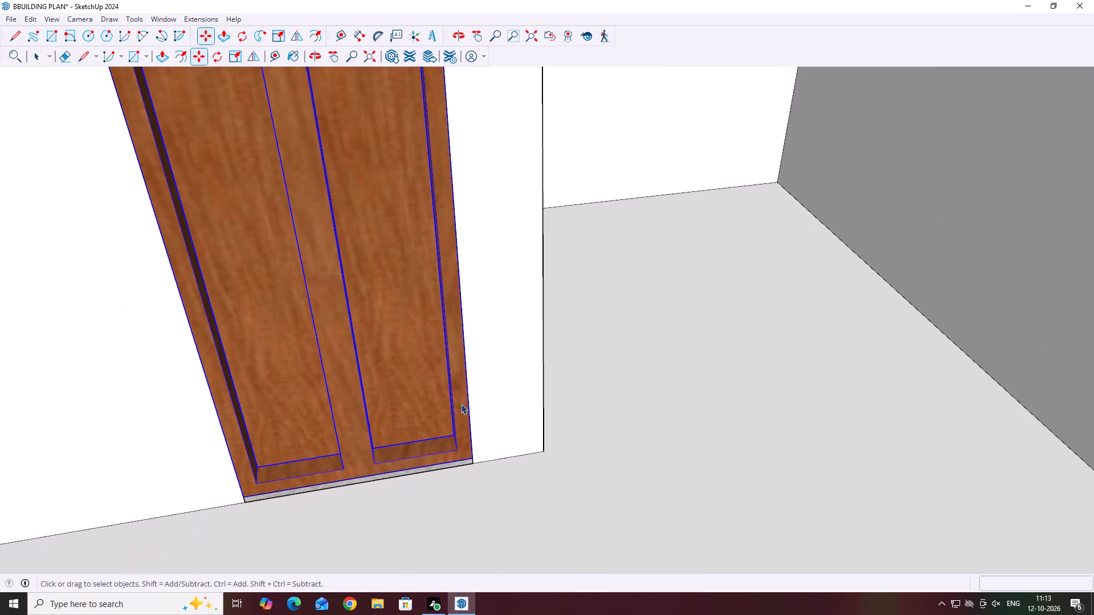
{"action": "left_click", "coordinate": [606, 438]}
{"action": "scroll", "coordinate": [207, 297], "scroll_direction": "down", "scroll_amount": 7}
{"action": "middle_click_drag", "start_coordinate": [252, 293], "coordinate": [446, 343]}
{"action": "scroll", "coordinate": [447, 339], "scroll_direction": "down", "scroll_amount": 9}
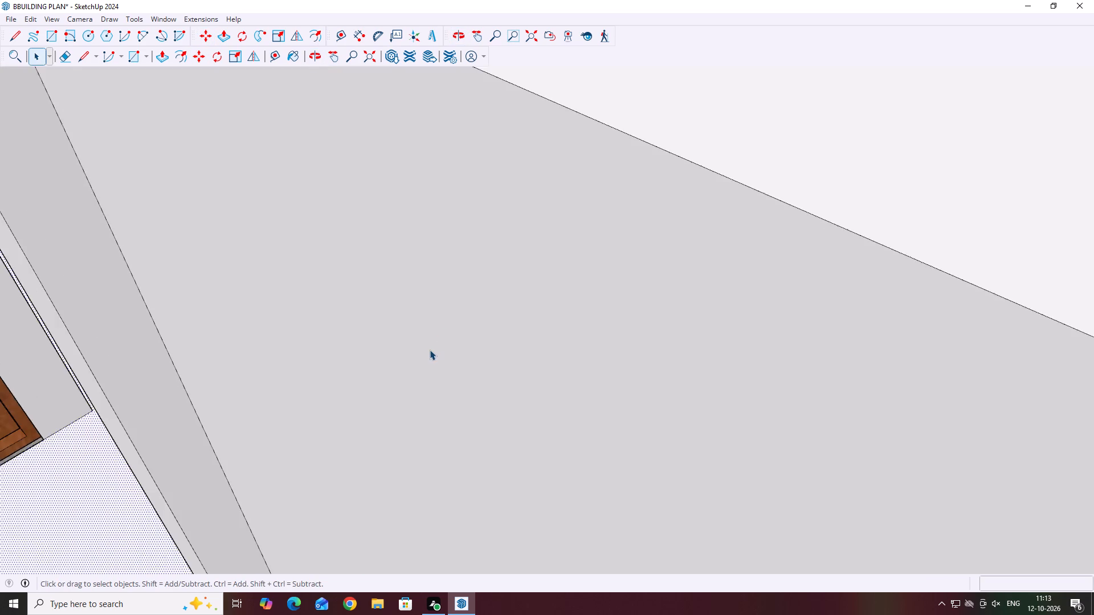
{"action": "scroll", "coordinate": [430, 350], "scroll_direction": "down", "scroll_amount": 20}
{"action": "scroll", "coordinate": [430, 350], "scroll_direction": "down", "scroll_amount": 9}
{"action": "left_click", "coordinate": [803, 455]}
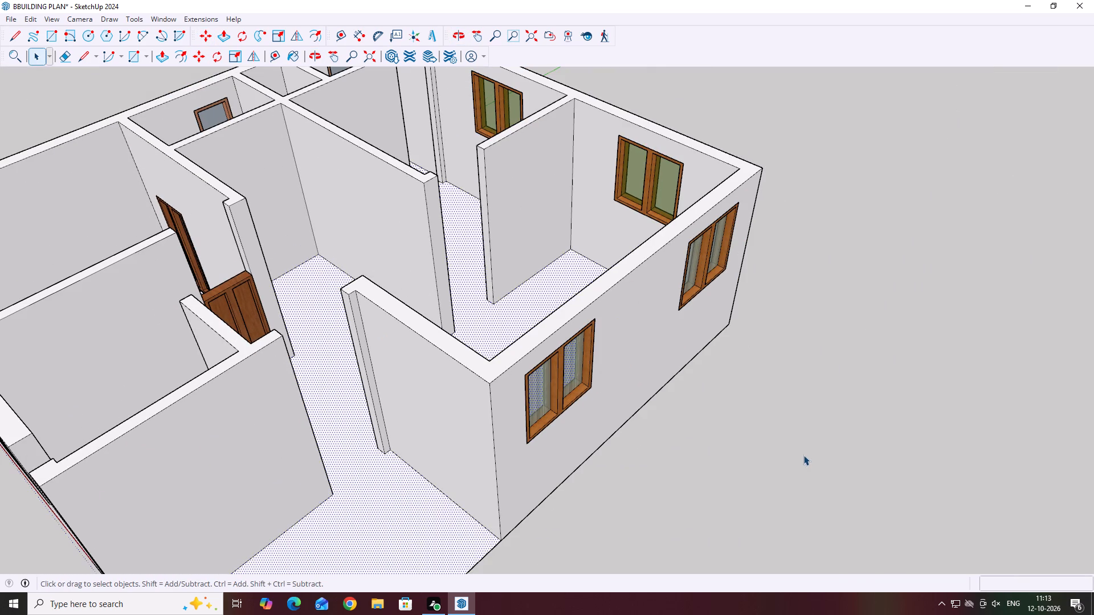
Draw a 6" line across the wall's jamb face along the top edge of the newly placed door.
{"action": "middle_click_drag", "start_coordinate": [287, 327], "coordinate": [265, 374]}
{"action": "middle_click_drag", "start_coordinate": [222, 287], "coordinate": [120, 327]}
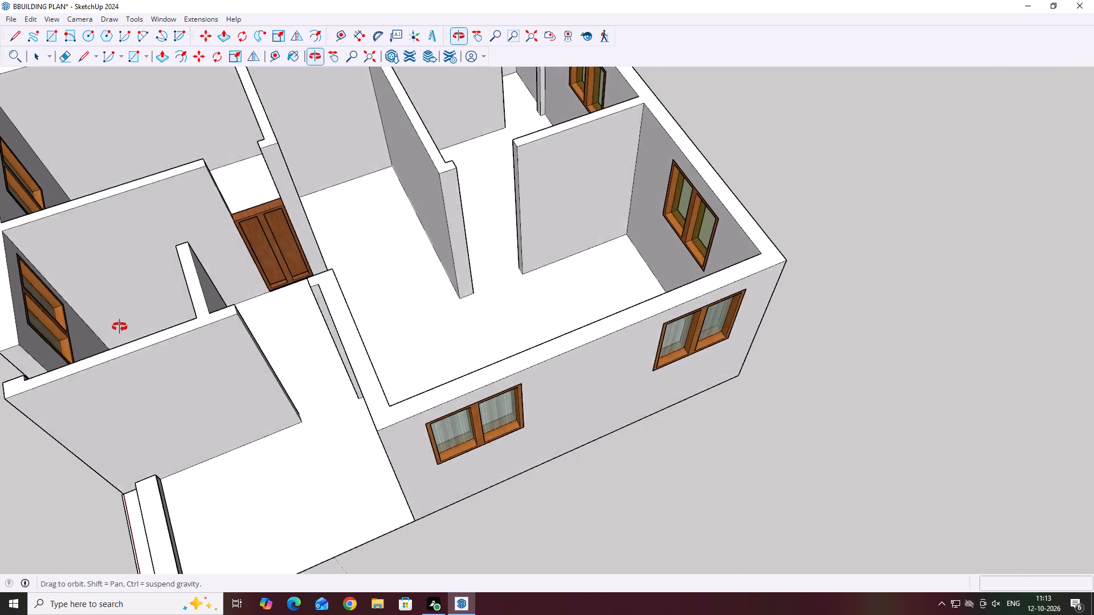
{"action": "middle_click_drag", "start_coordinate": [120, 327], "coordinate": [120, 328]}
{"action": "scroll", "coordinate": [120, 328], "scroll_direction": "down", "scroll_amount": 2}
{"action": "key", "text": "l"}
{"action": "middle_click_drag", "start_coordinate": [222, 206], "coordinate": [183, 252]}
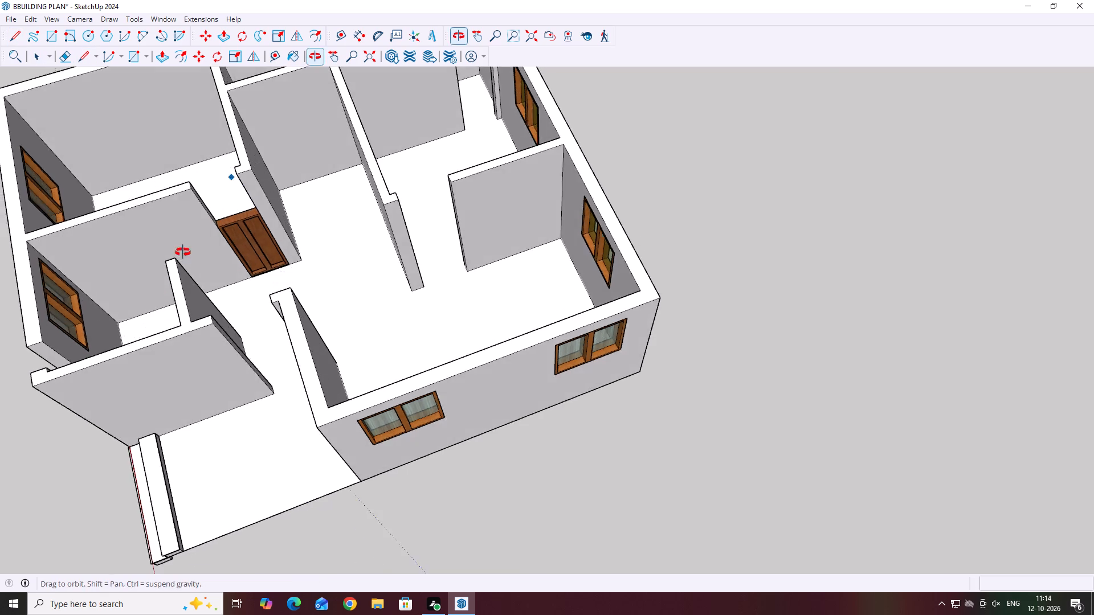
{"action": "middle_click_drag", "start_coordinate": [183, 252], "coordinate": [181, 253]}
{"action": "scroll", "coordinate": [229, 203], "scroll_direction": "up", "scroll_amount": 20}
{"action": "scroll", "coordinate": [229, 203], "scroll_direction": "up", "scroll_amount": 3}
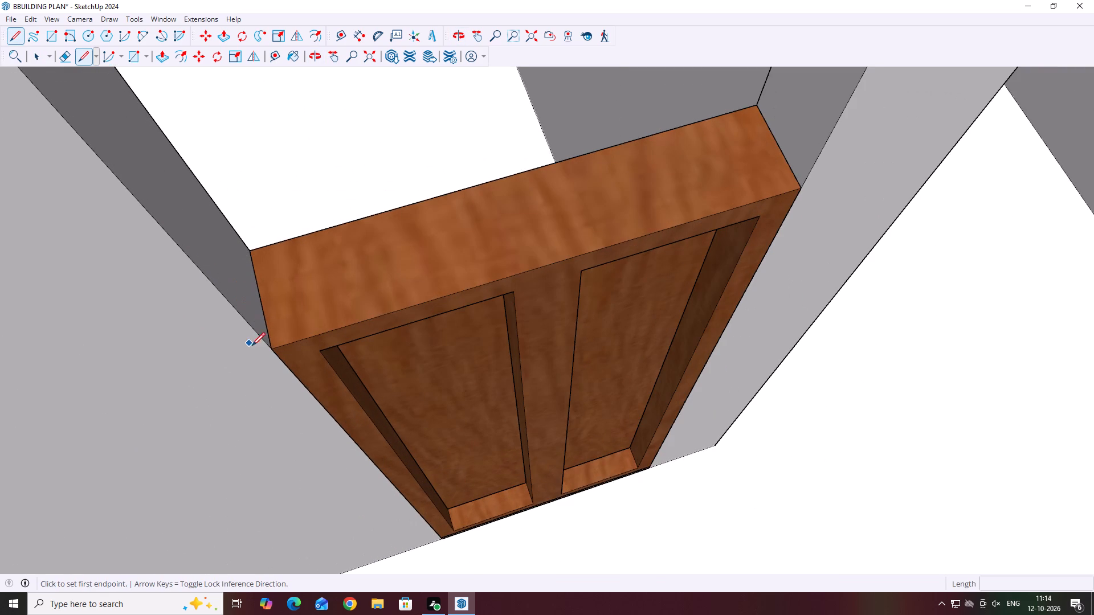
{"action": "left_click", "coordinate": [267, 348]}
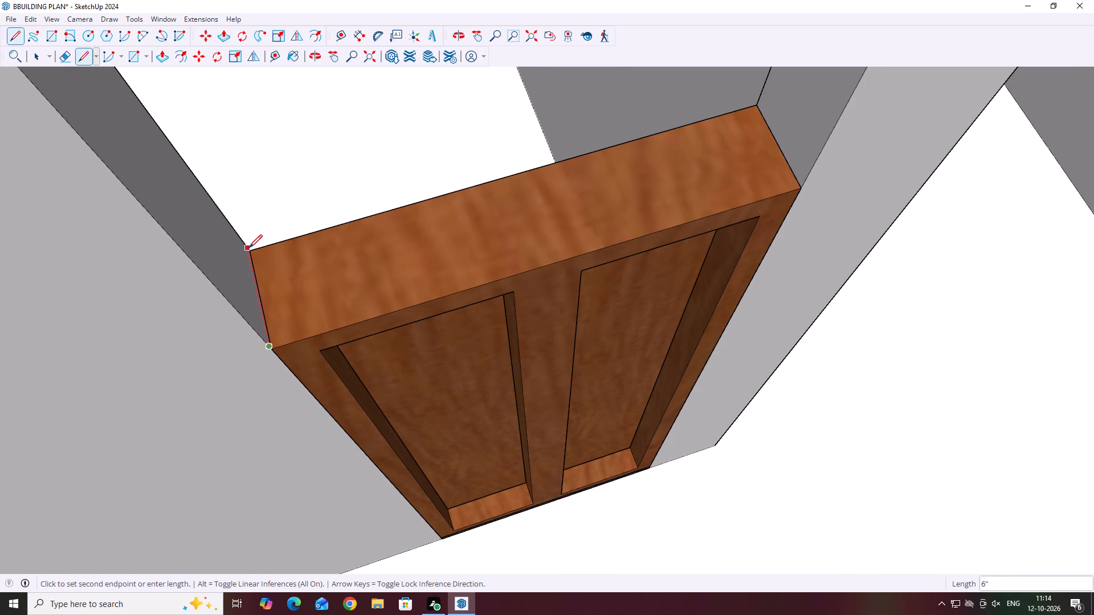
{"action": "scroll", "coordinate": [249, 248], "scroll_direction": "up", "scroll_amount": 13}
{"action": "scroll", "coordinate": [258, 280], "scroll_direction": "down", "scroll_amount": 9}
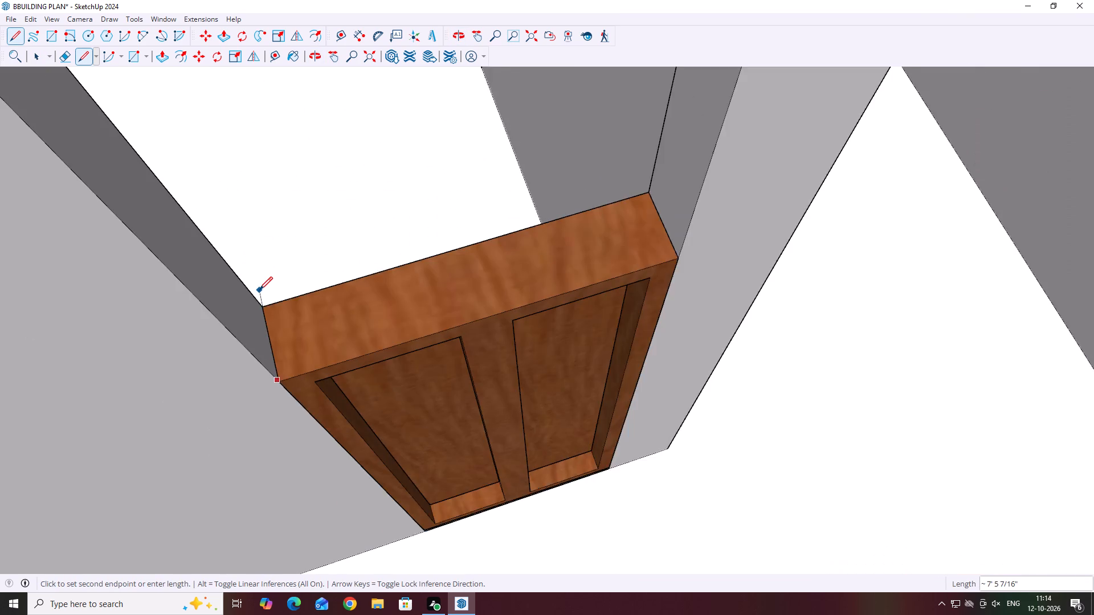
{"action": "scroll", "coordinate": [259, 290], "scroll_direction": "down", "scroll_amount": 2}
{"action": "scroll", "coordinate": [259, 296], "scroll_direction": "up", "scroll_amount": 6}
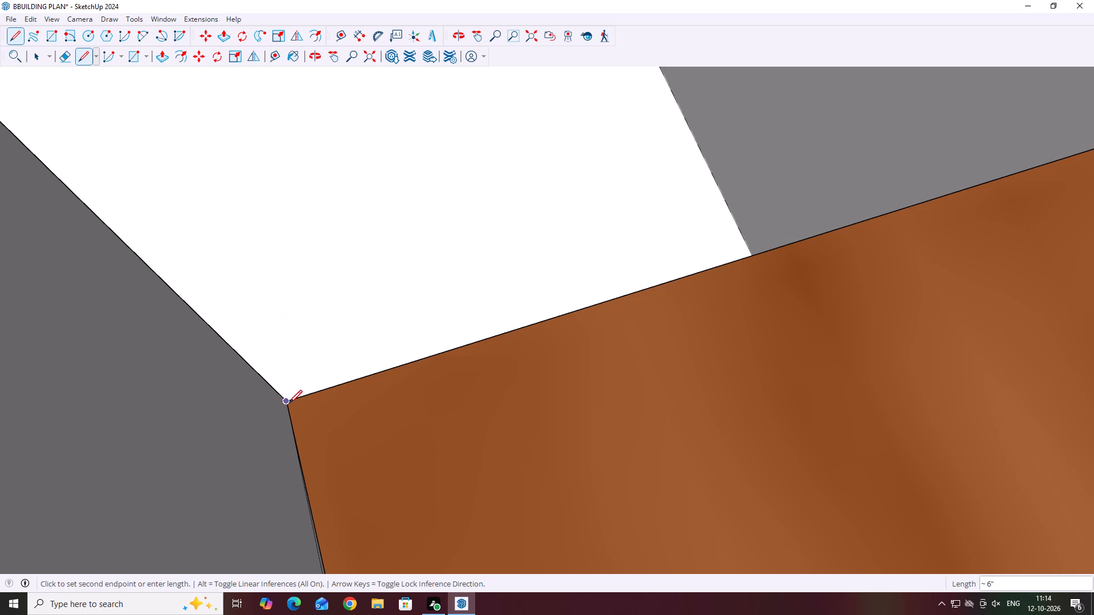
{"action": "left_click", "coordinate": [287, 400]}
{"action": "key", "text": "space"}
Push/Pull the jamb face above the door across to the opposite wall edge, closing the wall over the opening.
{"action": "scroll", "coordinate": [281, 333], "scroll_direction": "down", "scroll_amount": 12}
{"action": "middle_click_drag", "start_coordinate": [295, 330], "coordinate": [235, 334]}
{"action": "left_click", "coordinate": [242, 303]}
{"action": "middle_click_drag", "start_coordinate": [360, 339], "coordinate": [333, 333]}
{"action": "key", "text": "p"}
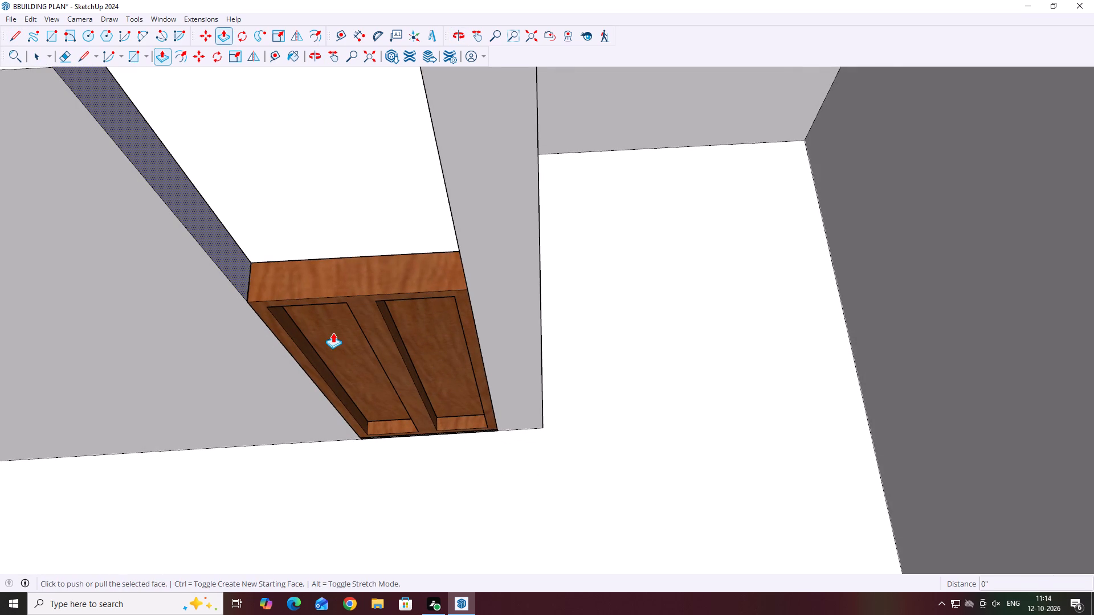
{"action": "scroll", "coordinate": [226, 242], "scroll_direction": "up", "scroll_amount": 2}
{"action": "left_click", "coordinate": [221, 249]}
{"action": "scroll", "coordinate": [252, 252], "scroll_direction": "down", "scroll_amount": 9}
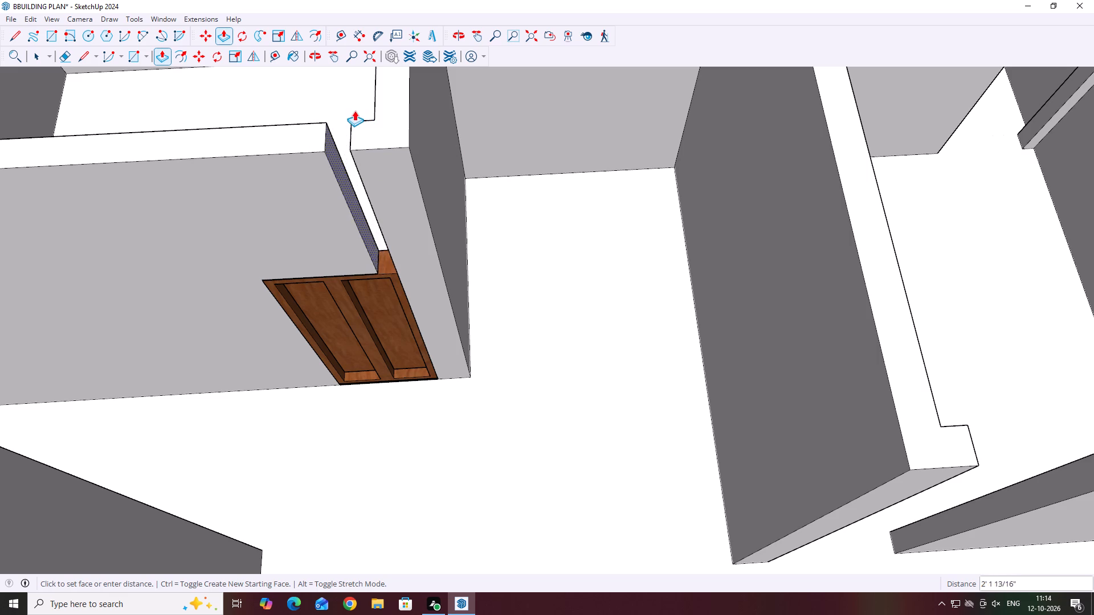
{"action": "left_click", "coordinate": [356, 125]}
{"action": "key", "text": "space"}
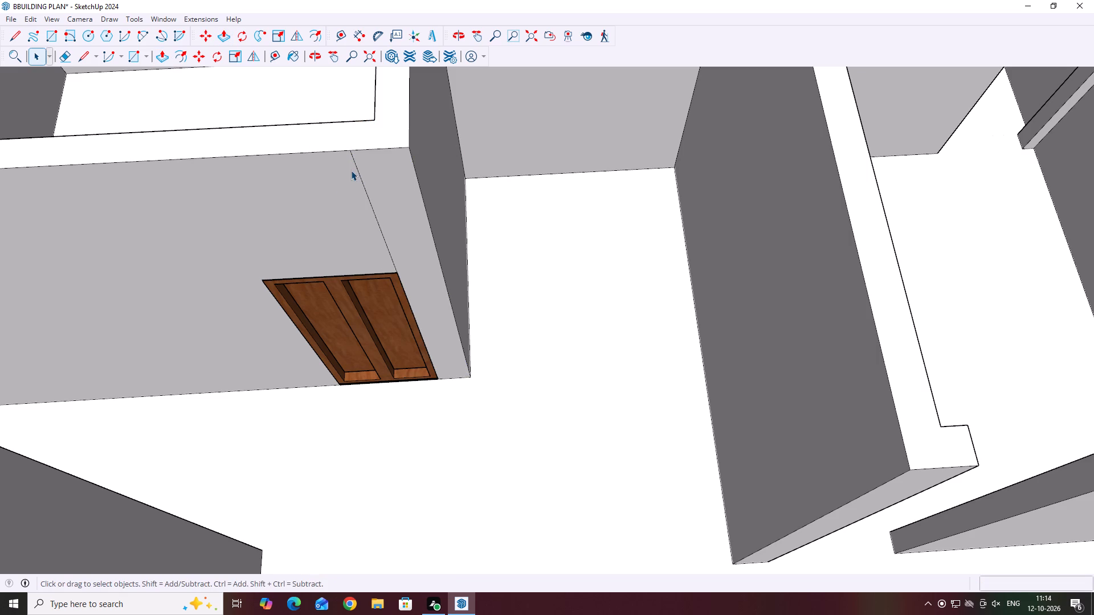
Erase the leftover vertical seam lines above the door on both sides of the filled wall.
{"action": "middle_click_drag", "start_coordinate": [354, 175], "coordinate": [397, 171]}
{"action": "key", "text": "e"}
{"action": "left_click_drag", "start_coordinate": [394, 181], "coordinate": [345, 206]}
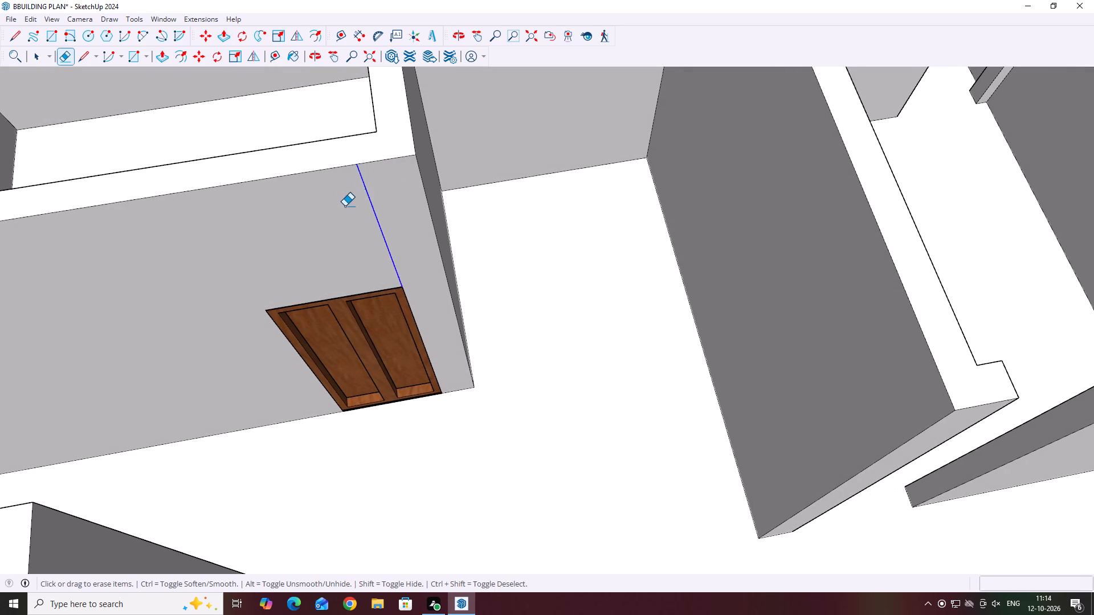
{"action": "left_click_drag", "start_coordinate": [345, 206], "coordinate": [341, 209]}
{"action": "scroll", "coordinate": [365, 229], "scroll_direction": "down", "scroll_amount": 6}
{"action": "middle_click_drag", "start_coordinate": [332, 166], "coordinate": [459, 346]}
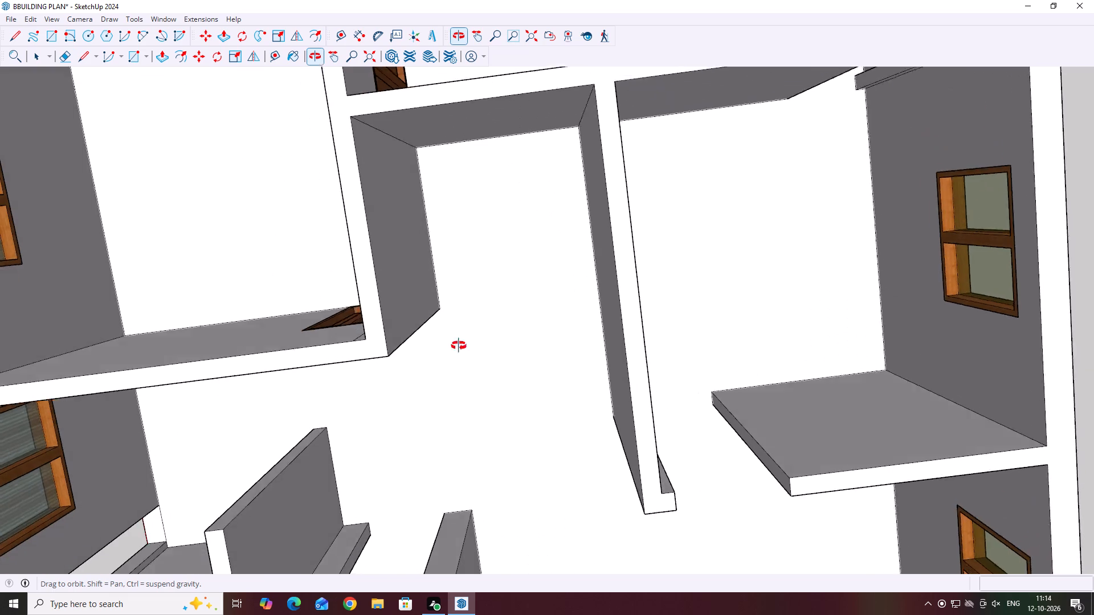
{"action": "middle_click_drag", "start_coordinate": [459, 346], "coordinate": [464, 355]}
{"action": "middle_click_drag", "start_coordinate": [277, 334], "coordinate": [514, 401]}
{"action": "scroll", "coordinate": [381, 281], "scroll_direction": "down", "scroll_amount": 5}
{"action": "middle_click_drag", "start_coordinate": [414, 260], "coordinate": [398, 304]}
{"action": "scroll", "coordinate": [392, 304], "scroll_direction": "up", "scroll_amount": 2}
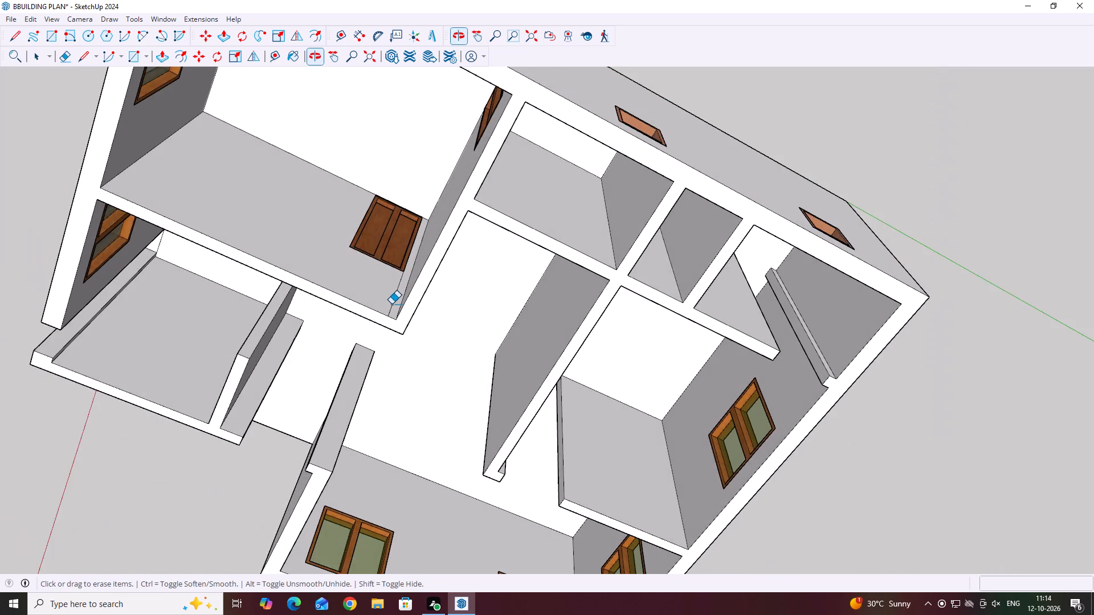
{"action": "scroll", "coordinate": [391, 304], "scroll_direction": "up", "scroll_amount": 6}
{"action": "left_click_drag", "start_coordinate": [399, 302], "coordinate": [386, 293]}
{"action": "key", "text": "space"}
{"action": "scroll", "coordinate": [366, 293], "scroll_direction": "down", "scroll_amount": 18}
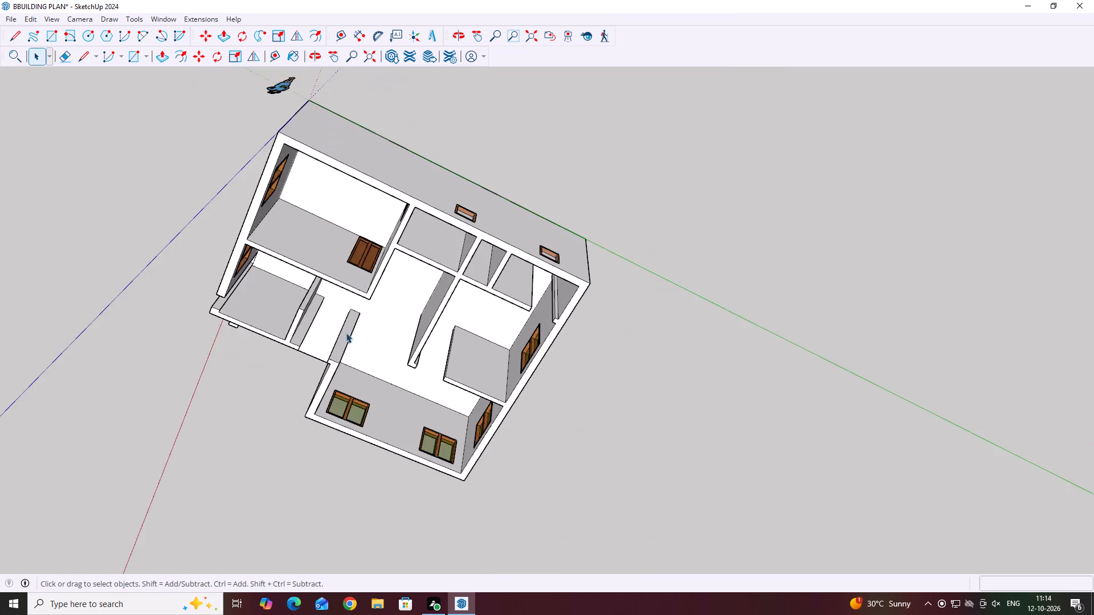
Examine the whole building from several angles to review the fitted door and the remaining open doorways.
{"action": "middle_click_drag", "start_coordinate": [361, 362], "coordinate": [396, 273]}
{"action": "middle_click_drag", "start_coordinate": [300, 370], "coordinate": [398, 289]}
{"action": "middle_click_drag", "start_coordinate": [406, 370], "coordinate": [532, 288]}
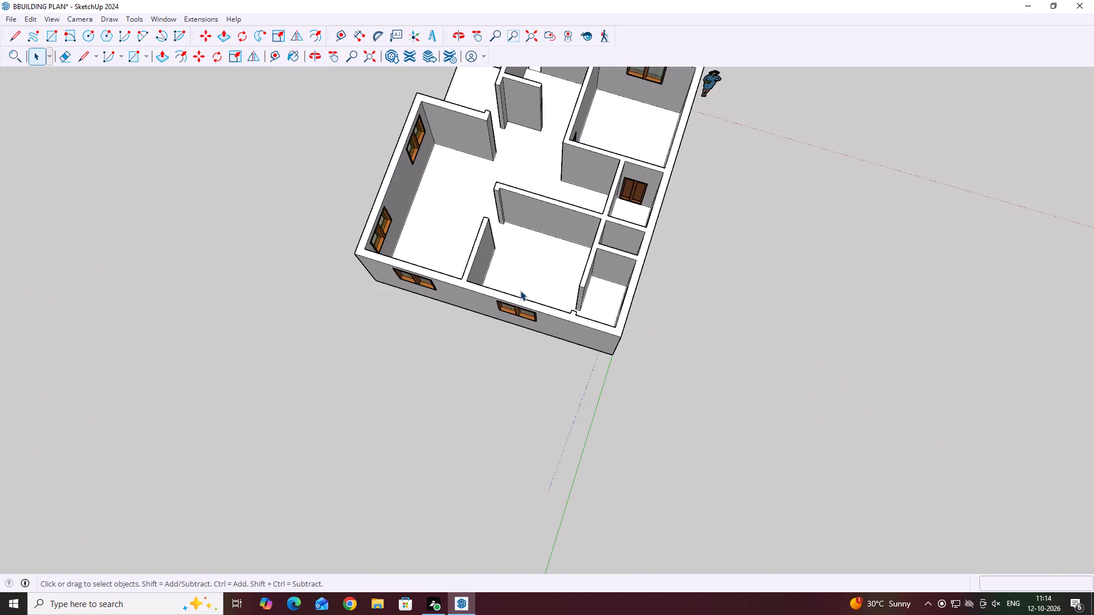
{"action": "middle_click_drag", "start_coordinate": [151, 273], "coordinate": [230, 282]}
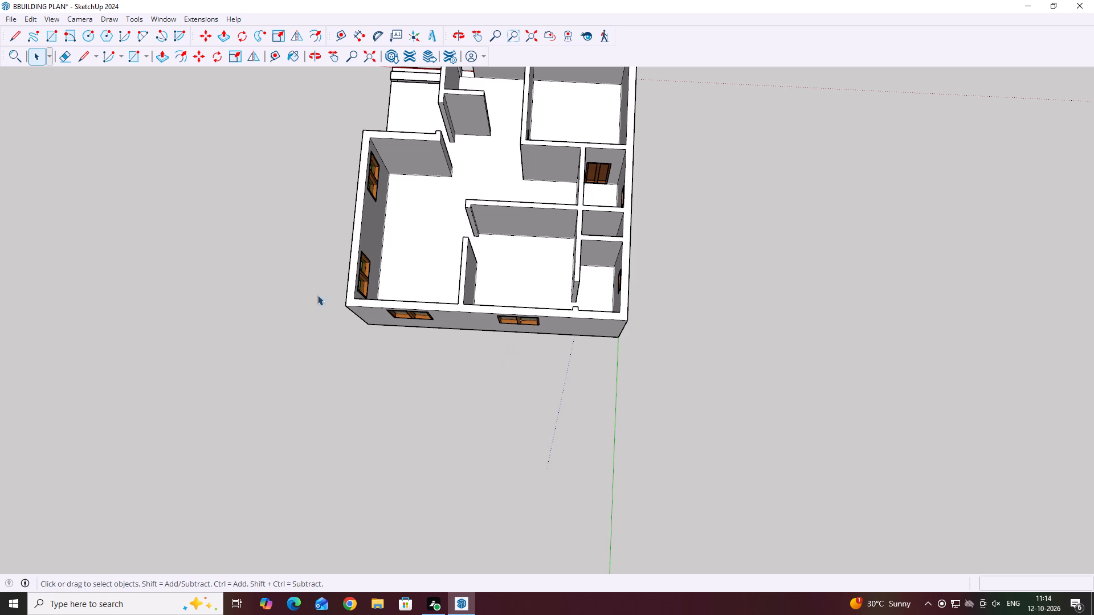
{"action": "middle_click_drag", "start_coordinate": [285, 292], "coordinate": [567, 339]}
{"action": "scroll", "coordinate": [568, 339], "scroll_direction": "down", "scroll_amount": 5}
{"action": "scroll", "coordinate": [429, 266], "scroll_direction": "down", "scroll_amount": 5}
{"action": "middle_click_drag", "start_coordinate": [344, 370], "coordinate": [583, 310]}
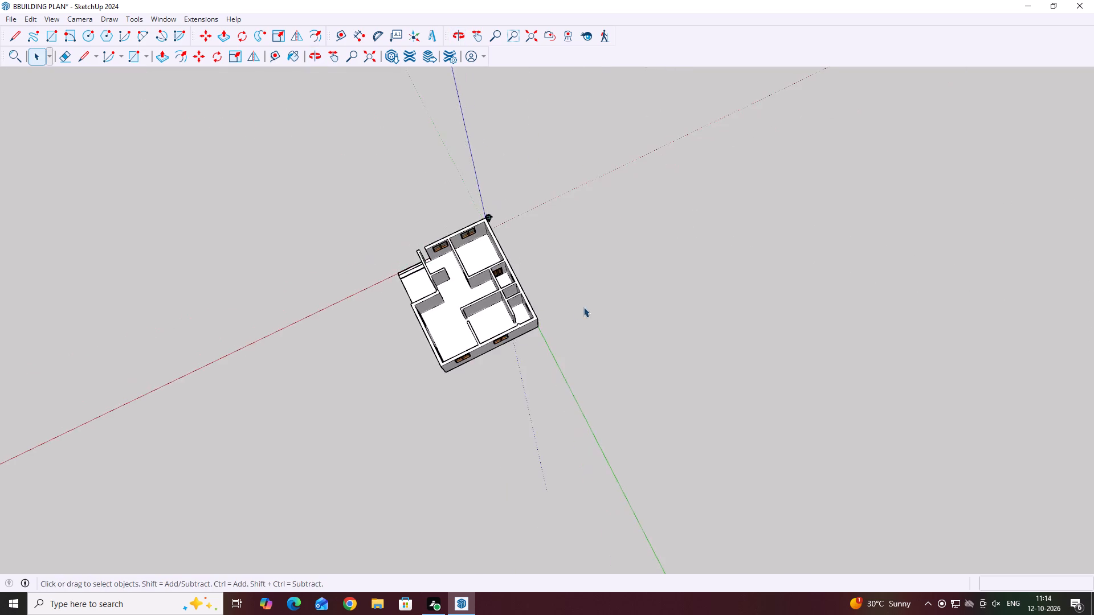
{"action": "scroll", "coordinate": [363, 312], "scroll_direction": "up", "scroll_amount": 4}
{"action": "middle_click_drag", "start_coordinate": [383, 303], "coordinate": [522, 307]}
{"action": "scroll", "coordinate": [458, 339], "scroll_direction": "up", "scroll_amount": 4}
{"action": "middle_click_drag", "start_coordinate": [423, 359], "coordinate": [558, 330]}
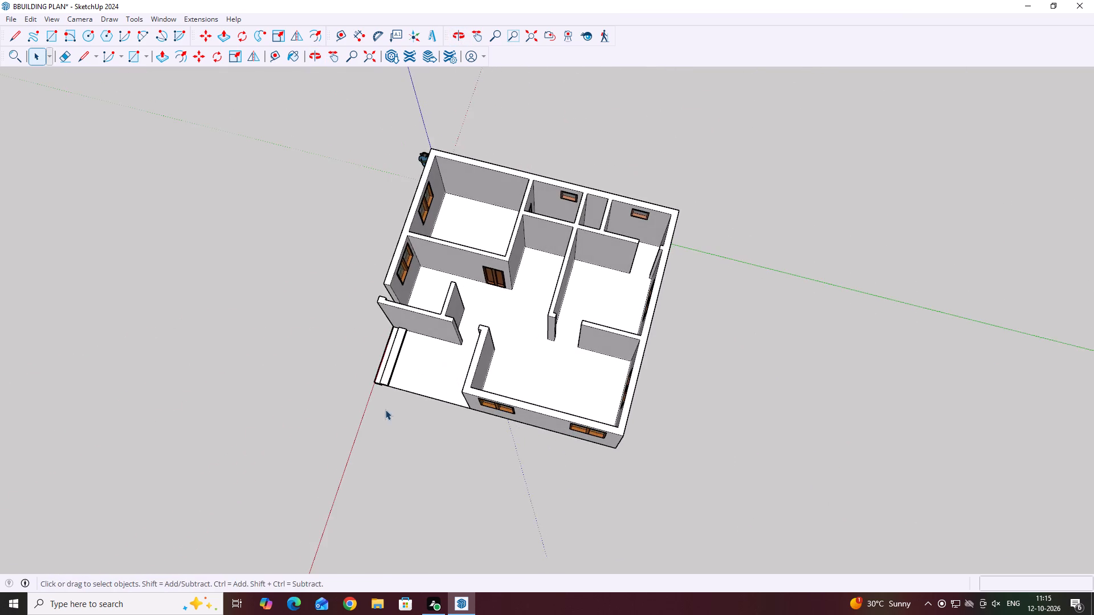
{"action": "middle_click_drag", "start_coordinate": [393, 413], "coordinate": [566, 367]}
{"action": "scroll", "coordinate": [474, 311], "scroll_direction": "up", "scroll_amount": 4}
{"action": "middle_click_drag", "start_coordinate": [599, 326], "coordinate": [526, 301]}
{"action": "scroll", "coordinate": [485, 298], "scroll_direction": "up", "scroll_amount": 5}
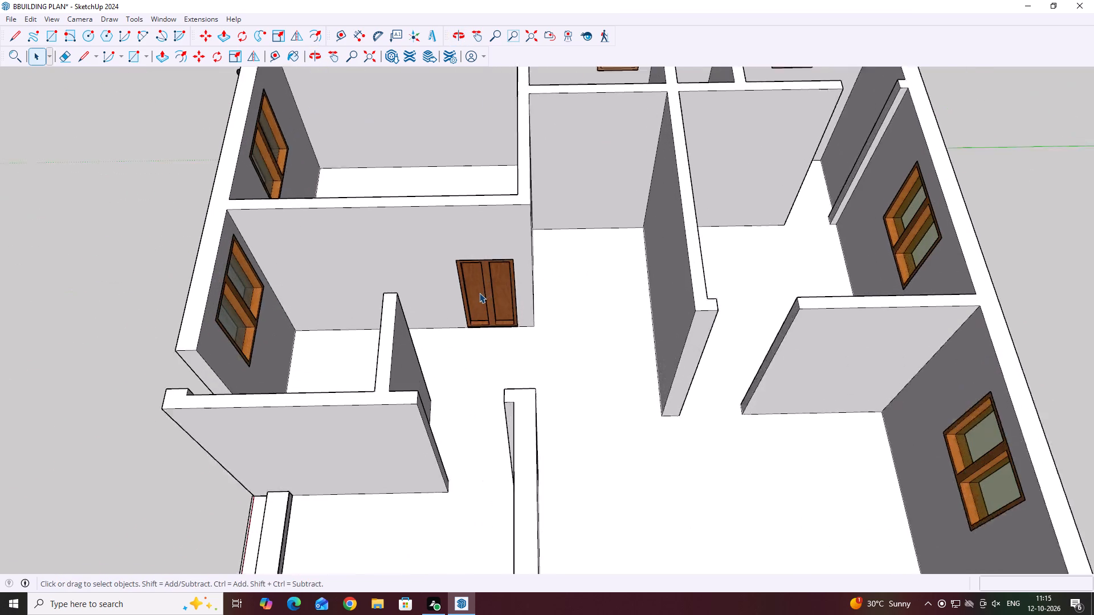
{"action": "scroll", "coordinate": [479, 293], "scroll_direction": "up", "scroll_amount": 1}
{"action": "middle_click_drag", "start_coordinate": [551, 300], "coordinate": [620, 253]}
{"action": "middle_click_drag", "start_coordinate": [468, 407], "coordinate": [445, 299]}
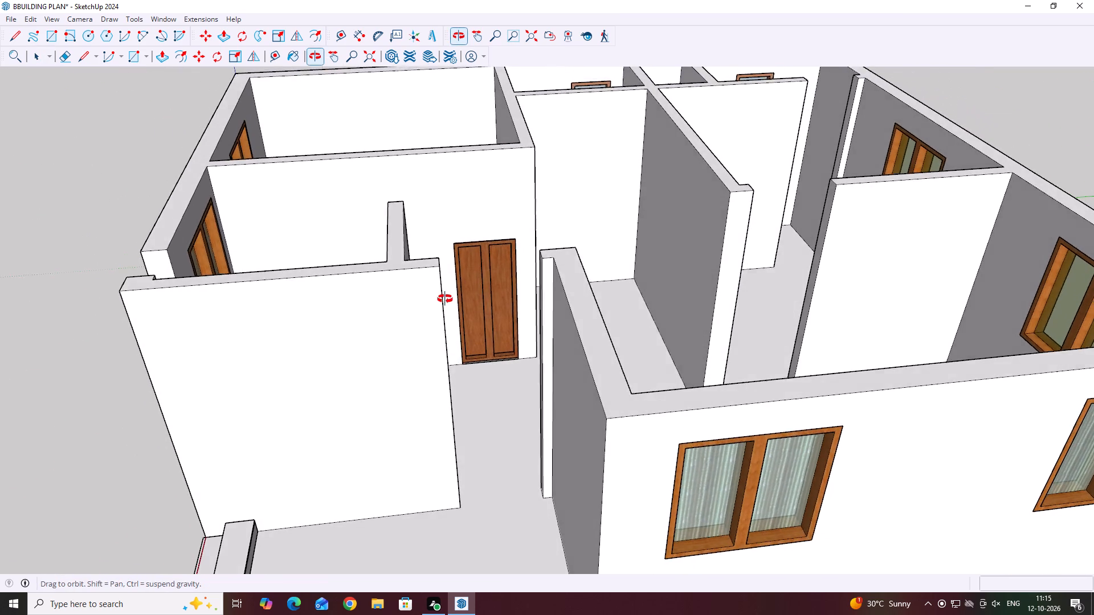
{"action": "middle_click_drag", "start_coordinate": [445, 299], "coordinate": [446, 297]}
{"action": "scroll", "coordinate": [480, 321], "scroll_direction": "down", "scroll_amount": 4}
{"action": "middle_click_drag", "start_coordinate": [498, 307], "coordinate": [477, 352]}
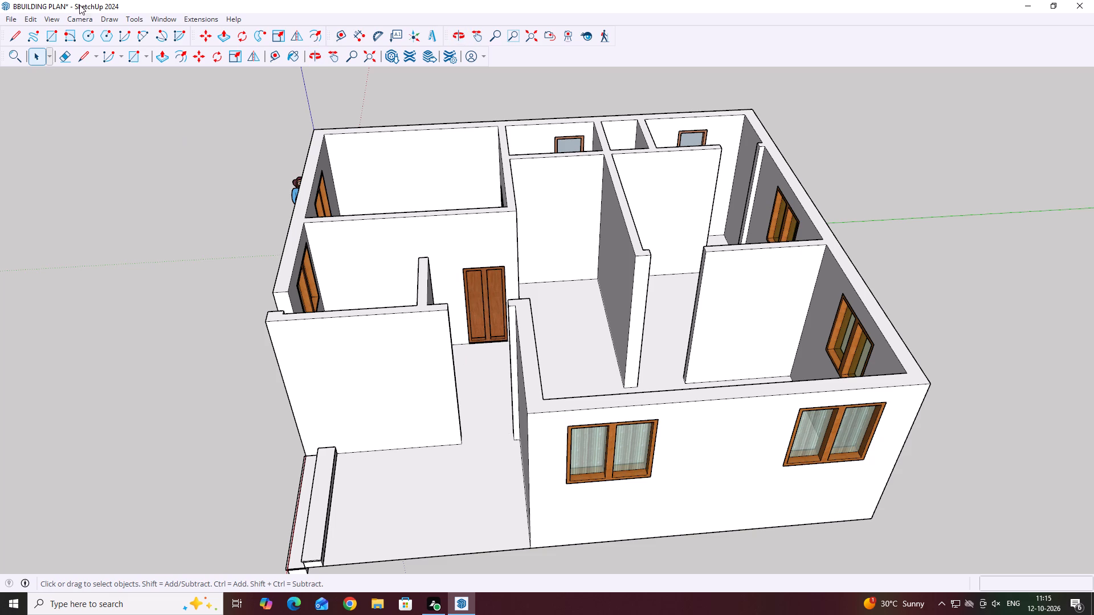
Measure the width of the entrance opening at floor level between the two facing wall ends with a linear dimension.
{"action": "left_click", "coordinate": [356, 30]}
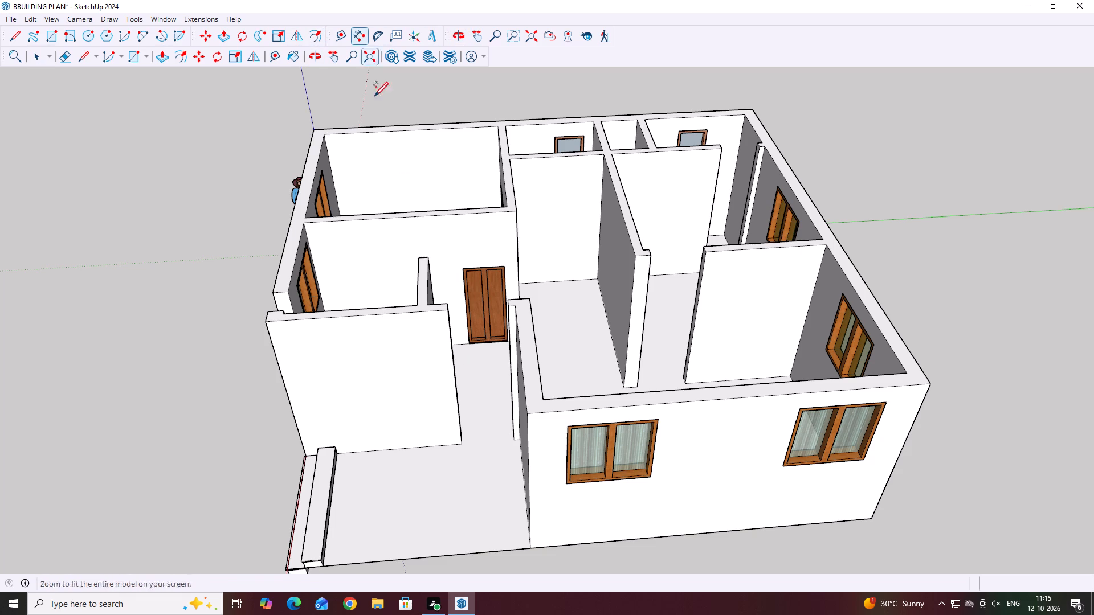
{"action": "scroll", "coordinate": [446, 401], "scroll_direction": "up", "scroll_amount": 8}
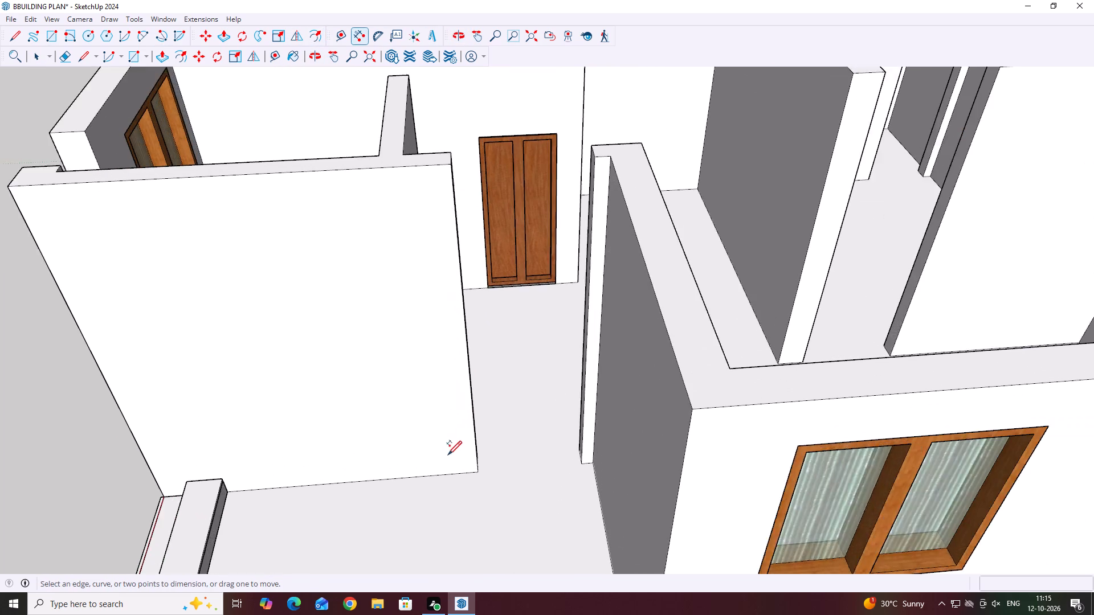
{"action": "left_click", "coordinate": [483, 471]}
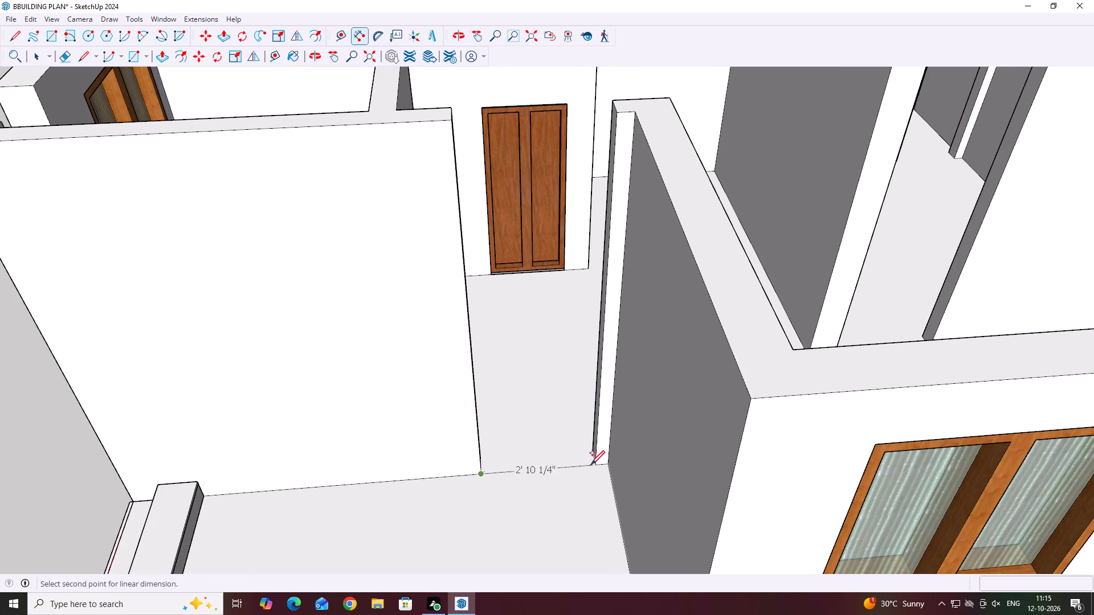
{"action": "scroll", "coordinate": [591, 434], "scroll_direction": "down", "scroll_amount": 11}
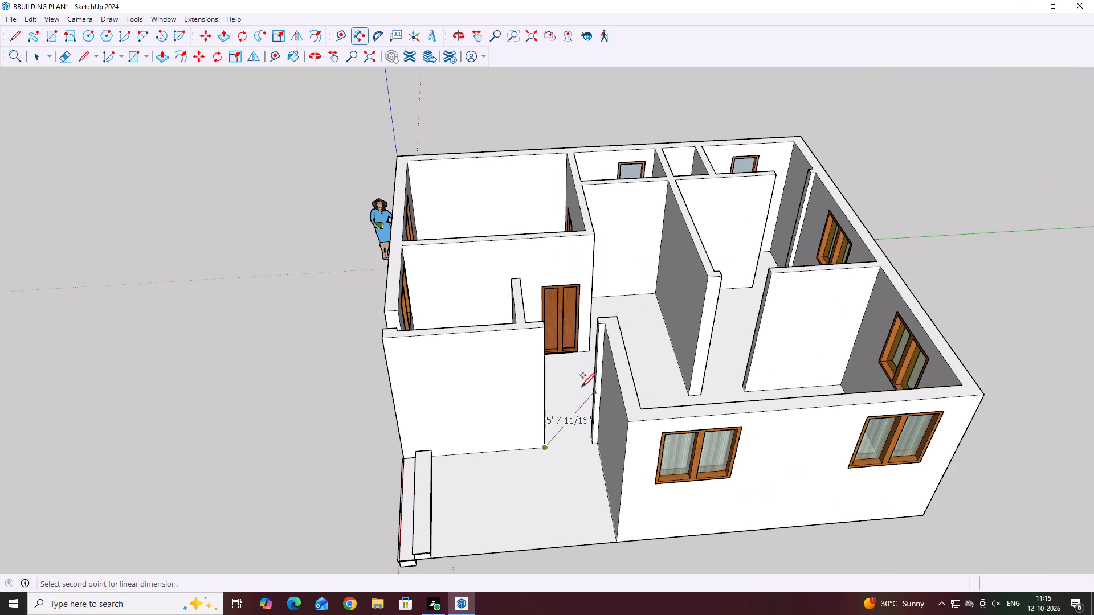
{"action": "key", "text": "space"}
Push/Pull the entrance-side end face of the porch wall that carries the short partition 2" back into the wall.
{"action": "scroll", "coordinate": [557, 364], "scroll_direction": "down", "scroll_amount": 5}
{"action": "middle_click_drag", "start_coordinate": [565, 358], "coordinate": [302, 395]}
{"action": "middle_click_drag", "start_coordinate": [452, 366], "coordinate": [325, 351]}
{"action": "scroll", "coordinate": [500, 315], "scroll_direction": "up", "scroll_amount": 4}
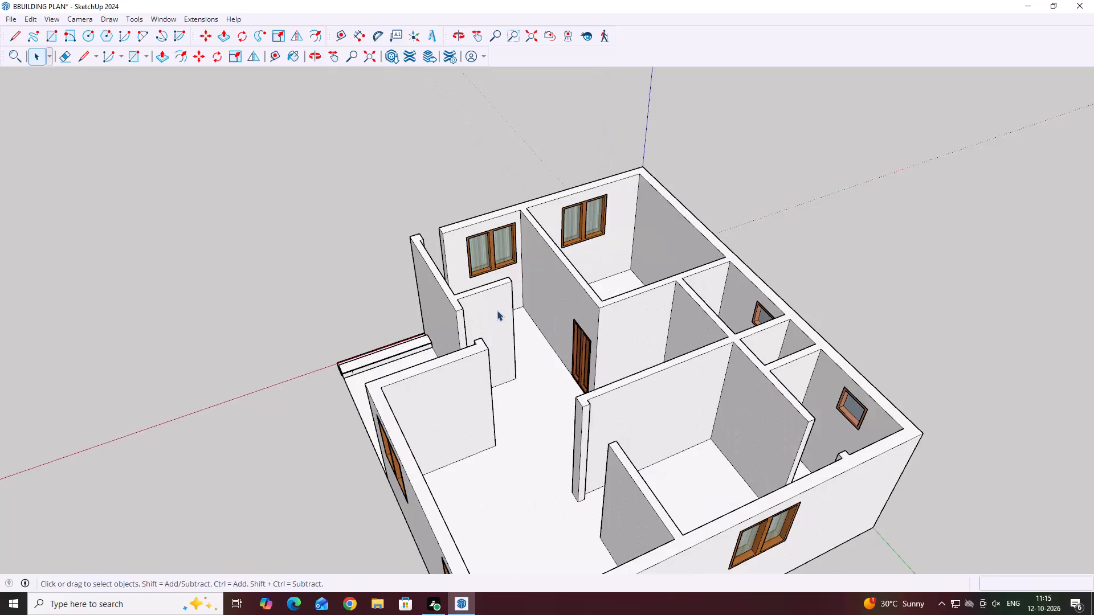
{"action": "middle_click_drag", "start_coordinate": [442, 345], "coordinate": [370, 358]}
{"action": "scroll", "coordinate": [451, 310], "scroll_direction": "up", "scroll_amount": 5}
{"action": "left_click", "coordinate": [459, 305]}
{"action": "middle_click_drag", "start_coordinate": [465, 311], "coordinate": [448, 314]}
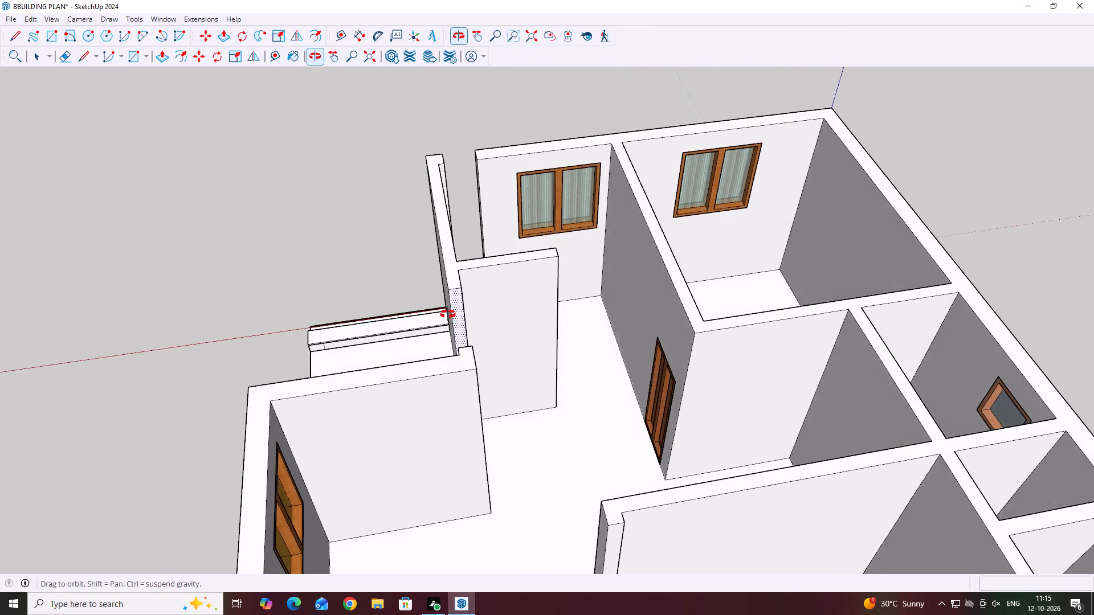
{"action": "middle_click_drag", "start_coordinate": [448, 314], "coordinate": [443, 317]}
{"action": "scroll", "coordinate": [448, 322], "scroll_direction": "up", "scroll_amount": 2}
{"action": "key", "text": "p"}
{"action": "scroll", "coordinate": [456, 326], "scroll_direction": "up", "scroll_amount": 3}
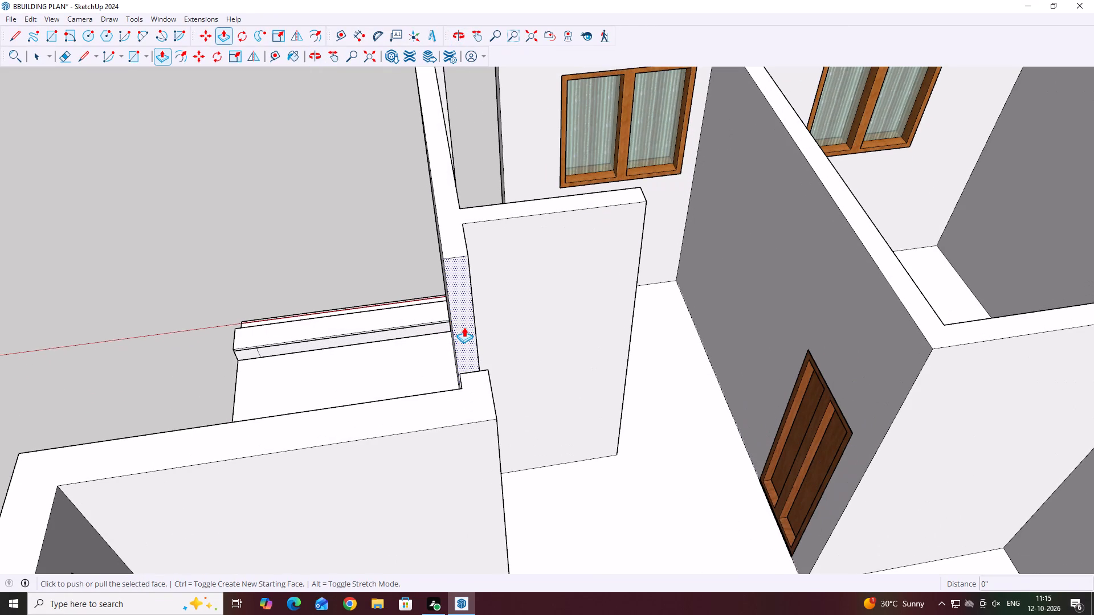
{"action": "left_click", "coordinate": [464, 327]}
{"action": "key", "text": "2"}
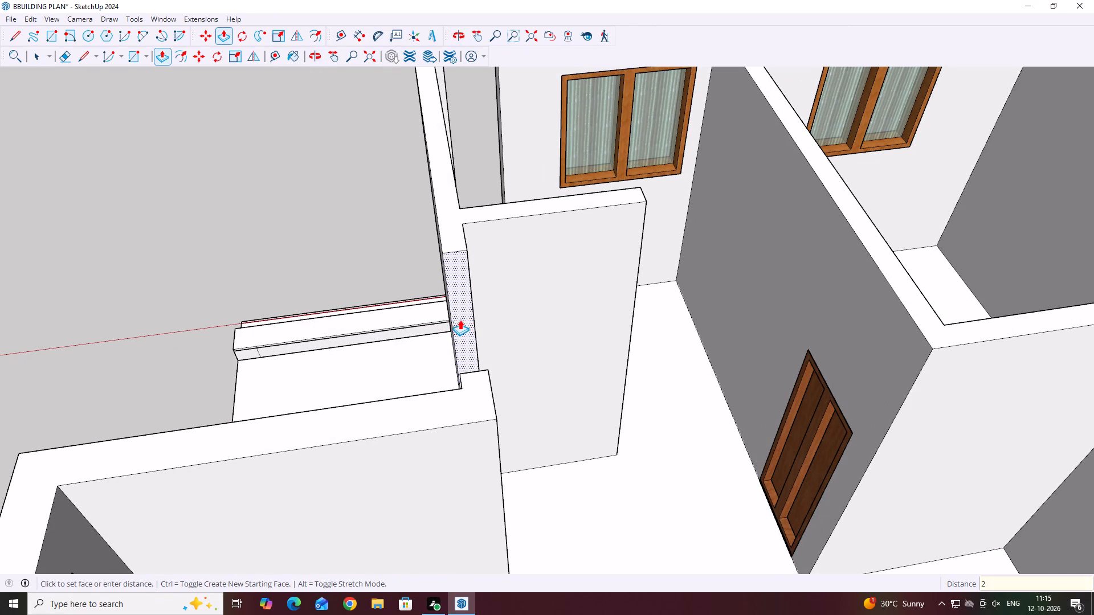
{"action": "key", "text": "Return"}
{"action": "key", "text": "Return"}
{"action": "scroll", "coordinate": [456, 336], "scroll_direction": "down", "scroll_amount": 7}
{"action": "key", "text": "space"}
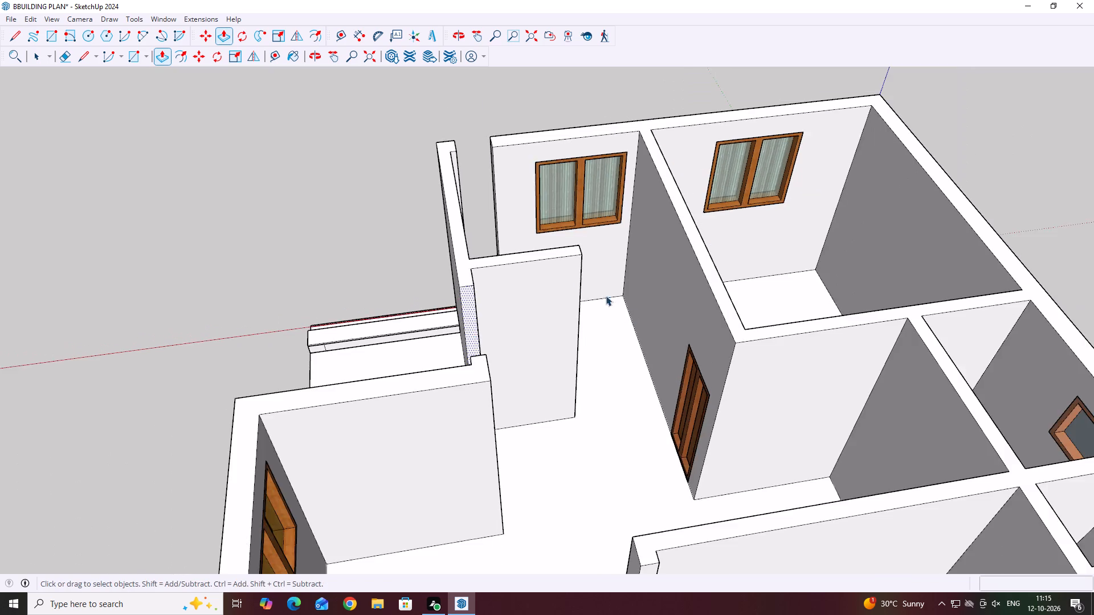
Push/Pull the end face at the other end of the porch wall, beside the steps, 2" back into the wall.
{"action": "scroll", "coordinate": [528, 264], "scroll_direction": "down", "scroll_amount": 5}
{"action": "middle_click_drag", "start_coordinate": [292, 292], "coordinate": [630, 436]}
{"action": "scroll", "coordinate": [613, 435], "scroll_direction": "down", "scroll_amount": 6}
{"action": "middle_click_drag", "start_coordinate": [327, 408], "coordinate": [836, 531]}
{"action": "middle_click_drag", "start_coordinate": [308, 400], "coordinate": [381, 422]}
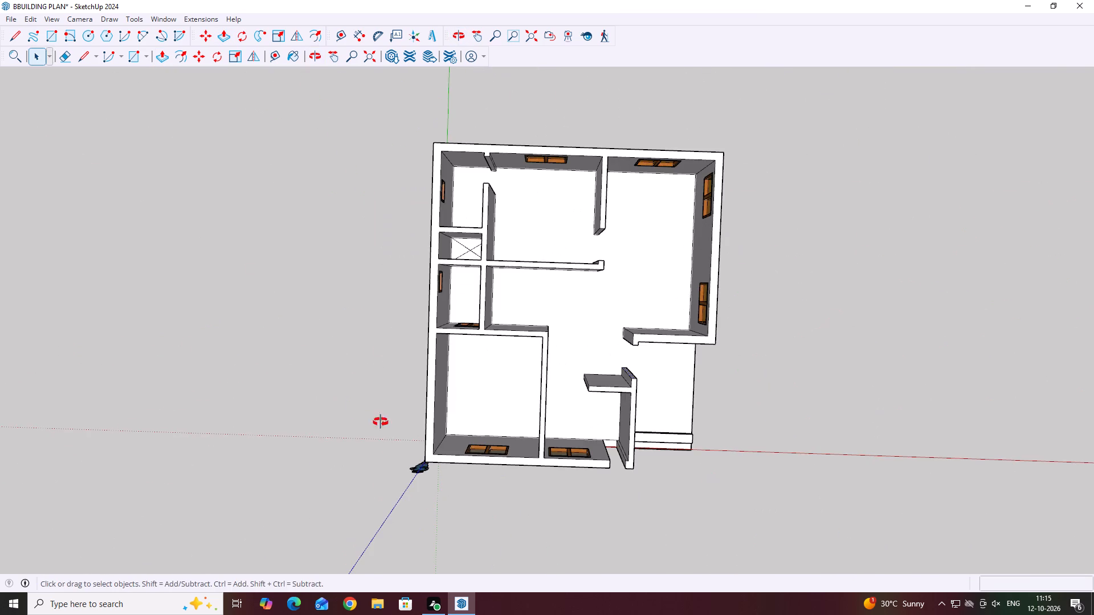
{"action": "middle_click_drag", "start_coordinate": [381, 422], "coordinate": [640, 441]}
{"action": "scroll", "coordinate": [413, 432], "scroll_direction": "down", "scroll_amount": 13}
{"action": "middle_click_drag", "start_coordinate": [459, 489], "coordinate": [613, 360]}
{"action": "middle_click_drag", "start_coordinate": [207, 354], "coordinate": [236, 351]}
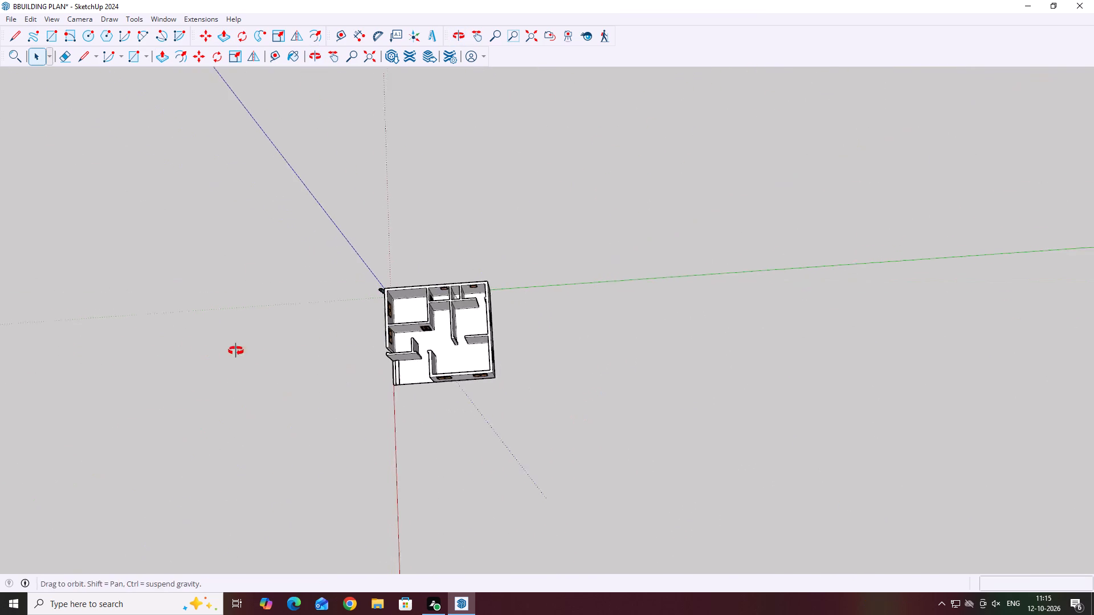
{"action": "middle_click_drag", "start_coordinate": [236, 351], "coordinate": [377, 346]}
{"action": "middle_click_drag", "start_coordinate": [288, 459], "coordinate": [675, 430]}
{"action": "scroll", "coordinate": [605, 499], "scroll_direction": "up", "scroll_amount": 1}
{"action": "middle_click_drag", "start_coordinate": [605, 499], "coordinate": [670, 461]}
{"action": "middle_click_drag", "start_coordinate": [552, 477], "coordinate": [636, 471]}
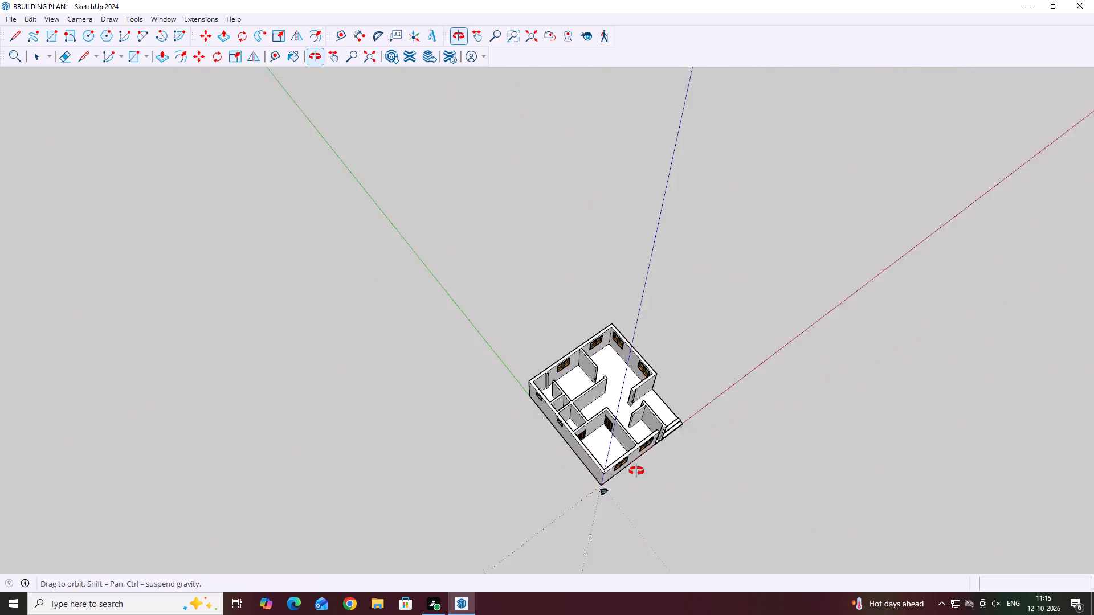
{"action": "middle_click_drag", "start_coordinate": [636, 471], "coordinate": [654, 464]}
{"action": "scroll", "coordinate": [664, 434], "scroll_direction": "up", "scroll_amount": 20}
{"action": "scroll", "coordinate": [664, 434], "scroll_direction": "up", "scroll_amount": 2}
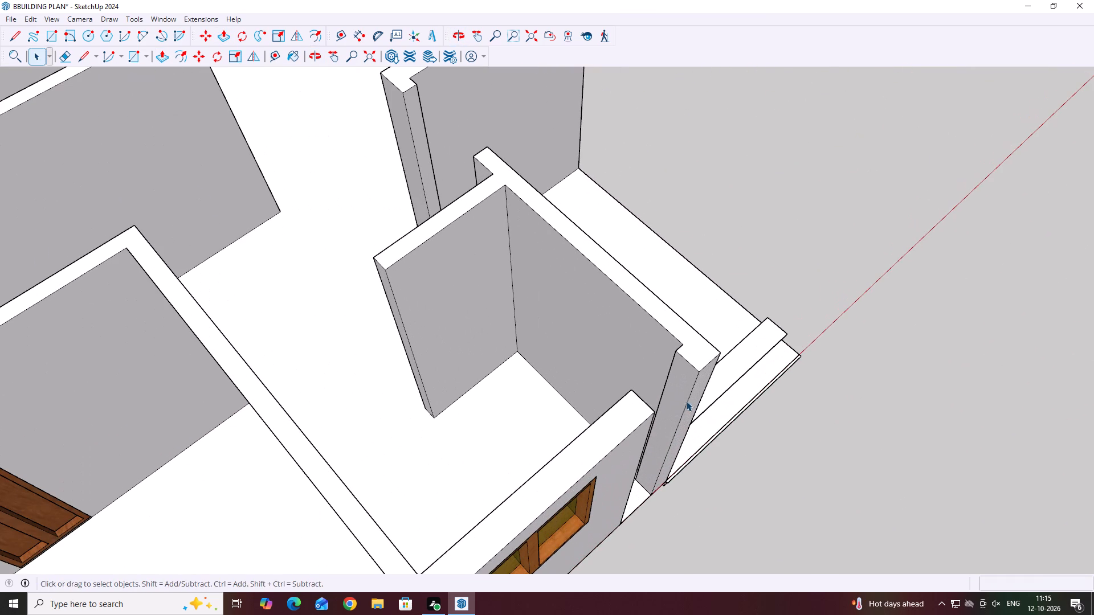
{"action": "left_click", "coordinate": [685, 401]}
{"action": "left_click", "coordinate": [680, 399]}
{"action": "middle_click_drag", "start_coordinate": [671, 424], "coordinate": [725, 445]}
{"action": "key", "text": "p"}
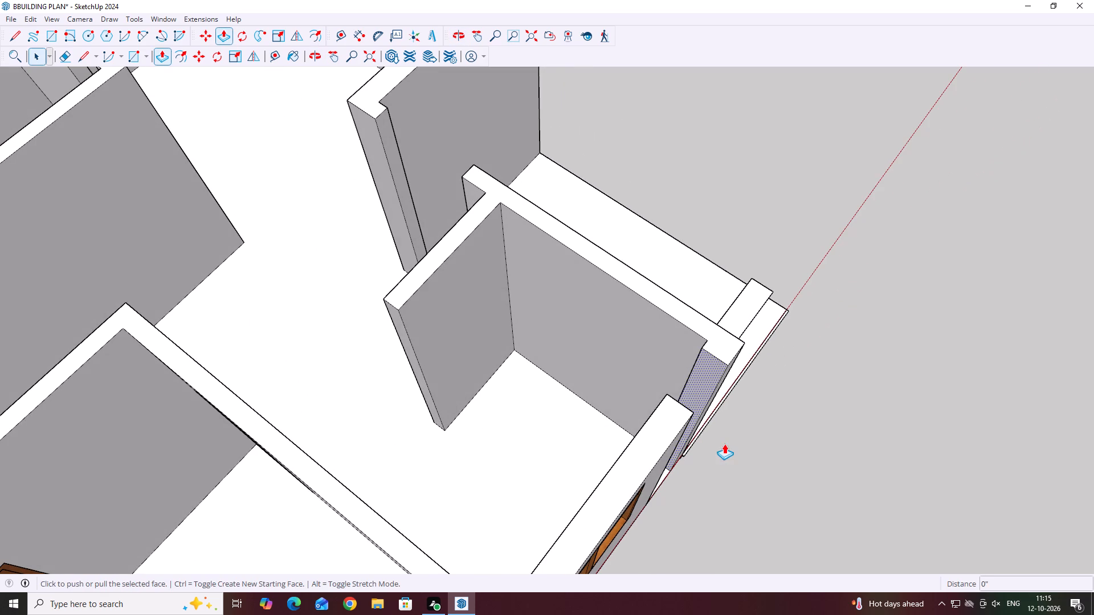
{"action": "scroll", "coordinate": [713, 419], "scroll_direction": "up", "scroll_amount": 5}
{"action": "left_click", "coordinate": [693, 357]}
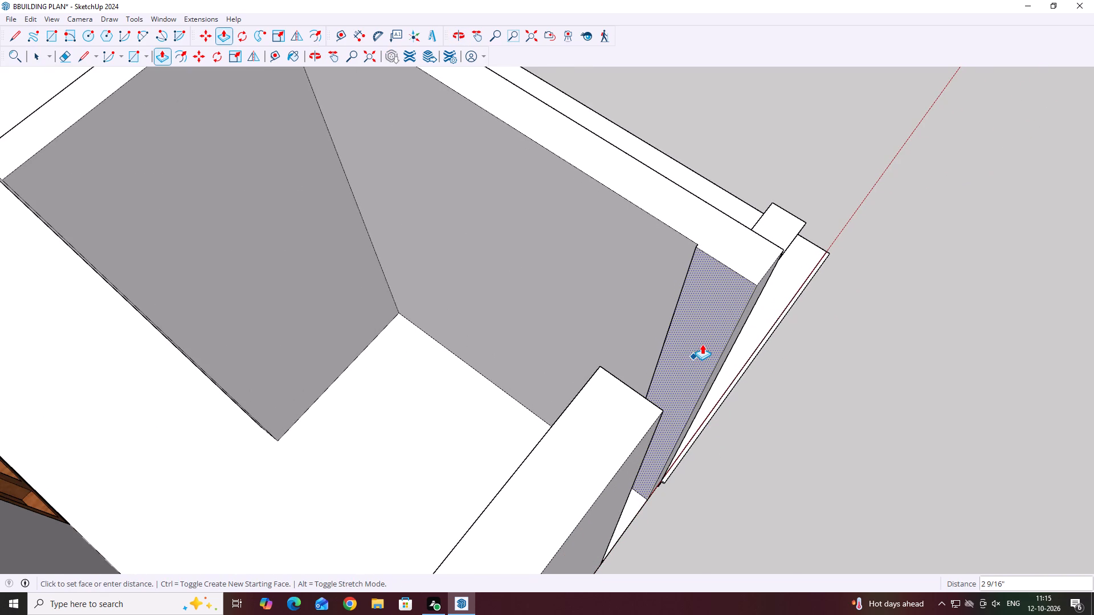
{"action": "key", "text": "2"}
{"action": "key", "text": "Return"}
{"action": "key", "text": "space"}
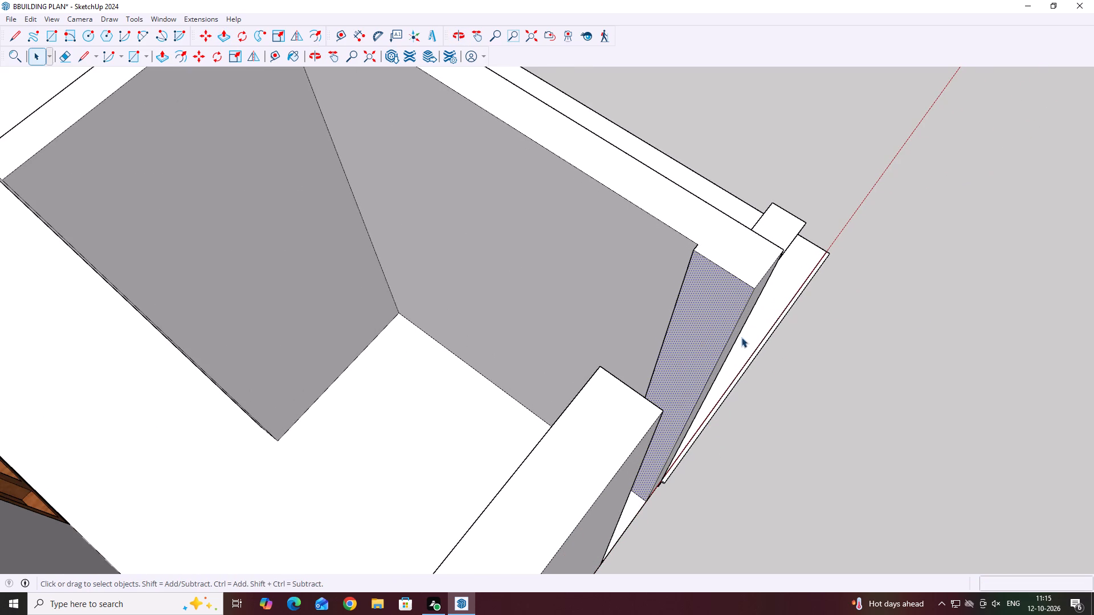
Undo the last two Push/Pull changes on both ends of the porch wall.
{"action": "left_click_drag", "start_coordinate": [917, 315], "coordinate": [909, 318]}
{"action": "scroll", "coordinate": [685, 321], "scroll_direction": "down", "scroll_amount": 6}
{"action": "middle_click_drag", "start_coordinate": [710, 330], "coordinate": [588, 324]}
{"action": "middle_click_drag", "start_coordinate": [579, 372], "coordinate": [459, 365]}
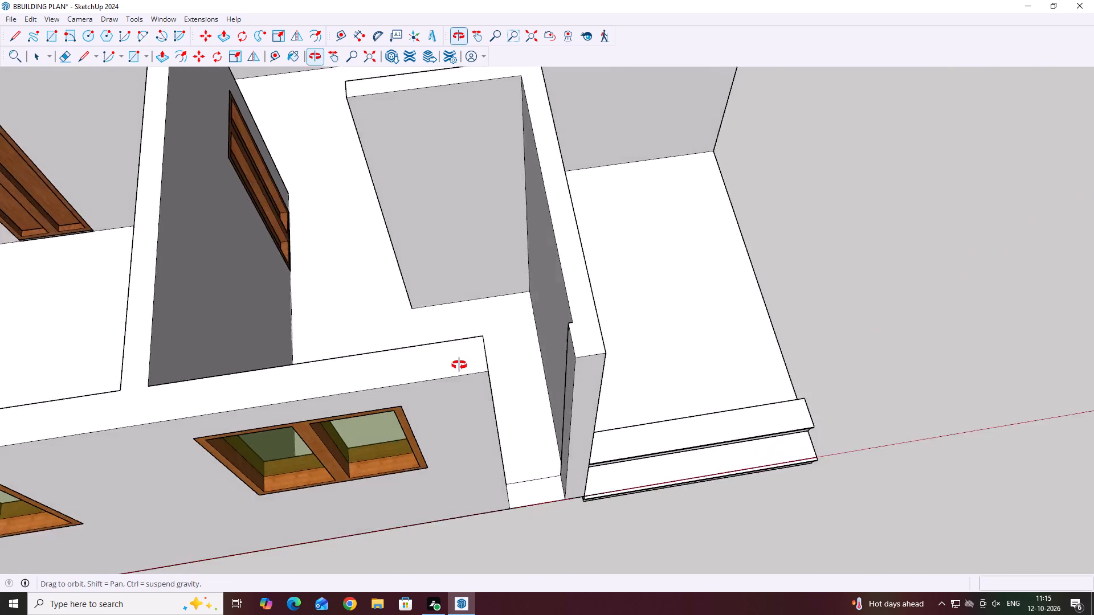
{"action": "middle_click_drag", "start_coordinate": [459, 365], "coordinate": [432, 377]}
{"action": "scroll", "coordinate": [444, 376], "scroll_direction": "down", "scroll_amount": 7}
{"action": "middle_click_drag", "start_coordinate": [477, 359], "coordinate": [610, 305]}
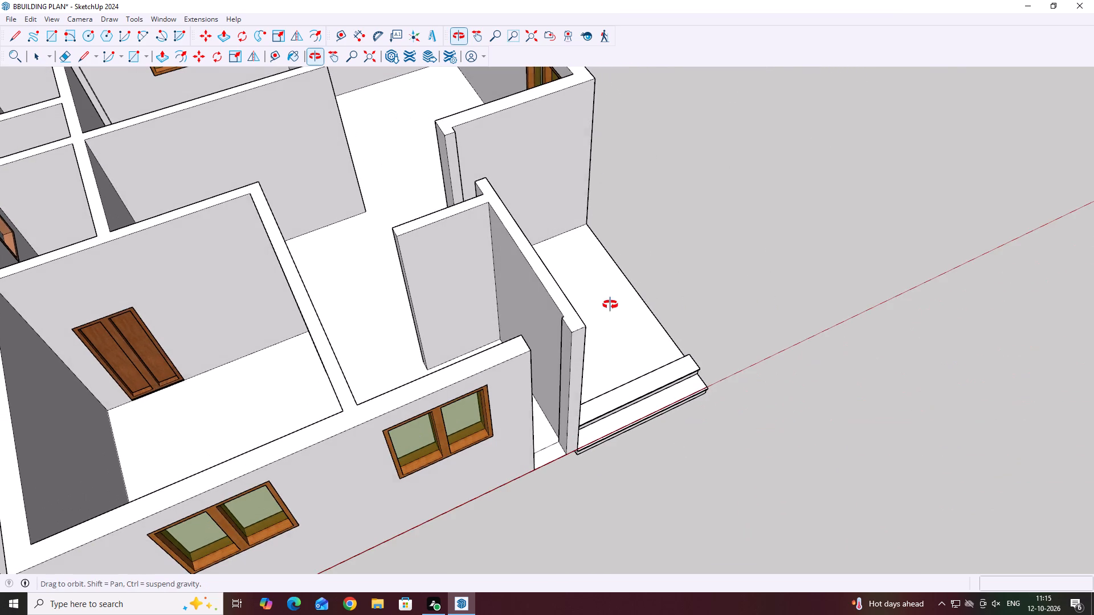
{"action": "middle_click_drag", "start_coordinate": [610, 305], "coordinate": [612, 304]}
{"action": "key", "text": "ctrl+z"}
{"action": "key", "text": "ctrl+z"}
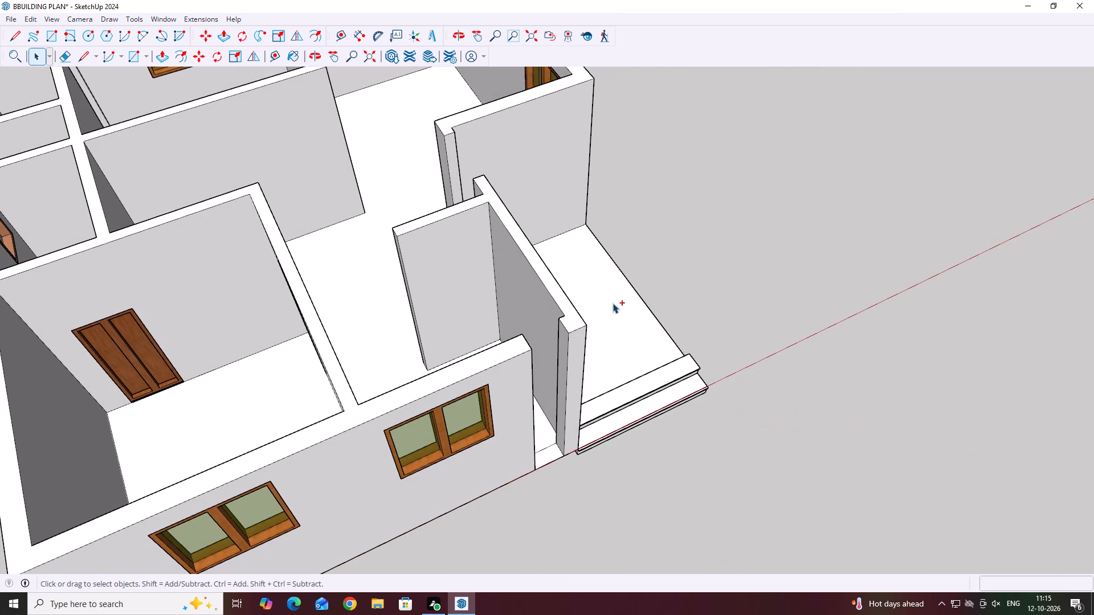
Push/Pull the narrow jamb face of the notched wall end across the main entrance 2" back, widening the opening.
{"action": "scroll", "coordinate": [461, 309], "scroll_direction": "down", "scroll_amount": 2}
{"action": "middle_click_drag", "start_coordinate": [681, 256], "coordinate": [195, 318]}
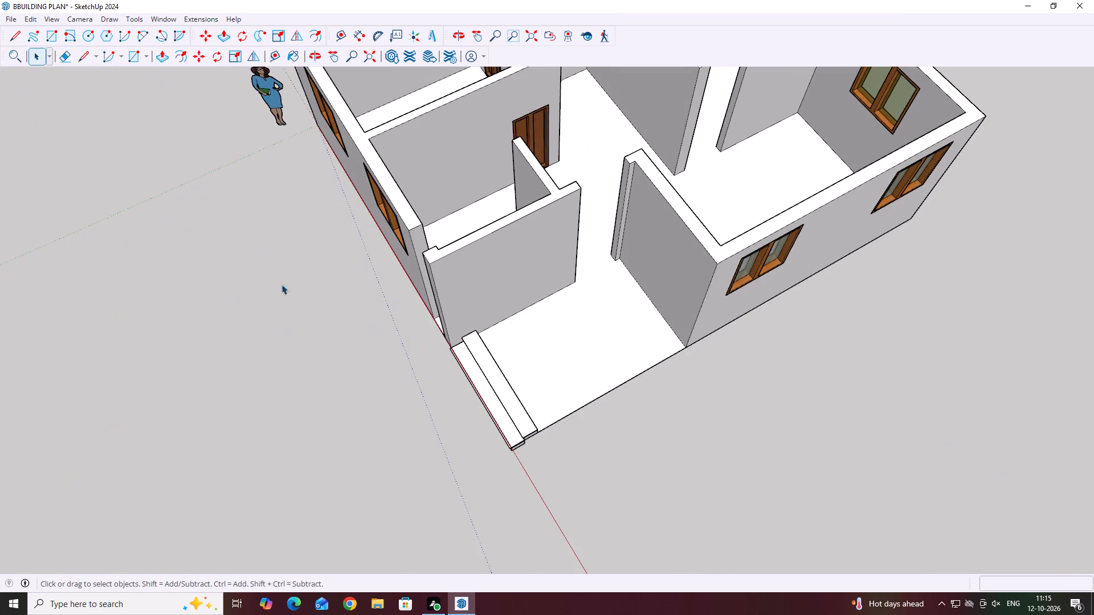
{"action": "middle_click_drag", "start_coordinate": [548, 236], "coordinate": [708, 160]}
{"action": "scroll", "coordinate": [708, 162], "scroll_direction": "up", "scroll_amount": 1}
{"action": "scroll", "coordinate": [564, 149], "scroll_direction": "up", "scroll_amount": 8}
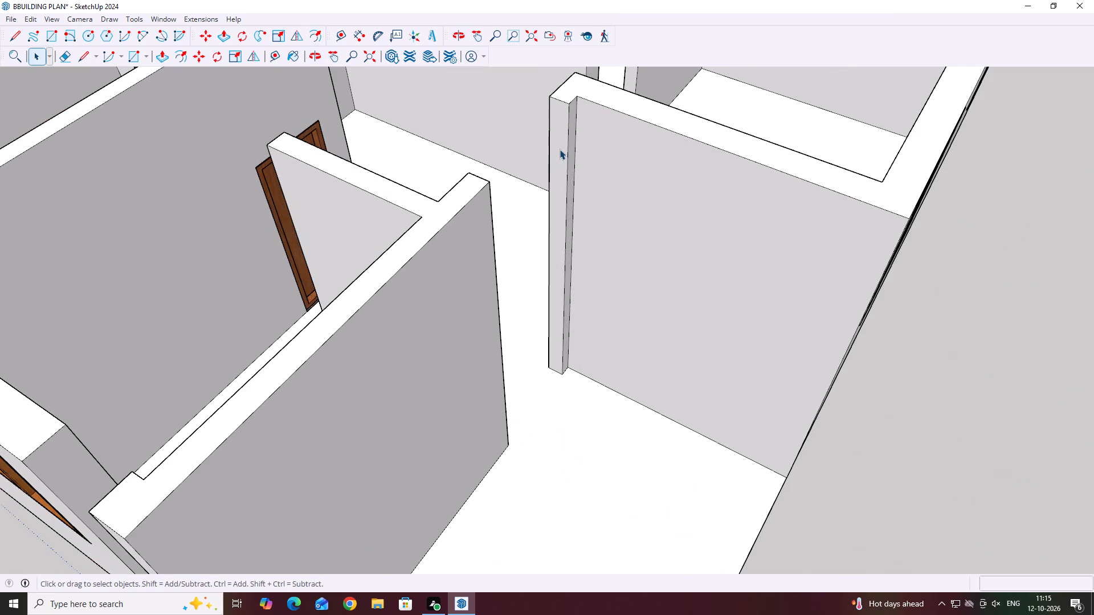
{"action": "left_click", "coordinate": [560, 149]}
{"action": "middle_click_drag", "start_coordinate": [577, 171], "coordinate": [614, 166]}
{"action": "key", "text": "p"}
{"action": "scroll", "coordinate": [547, 151], "scroll_direction": "up", "scroll_amount": 3}
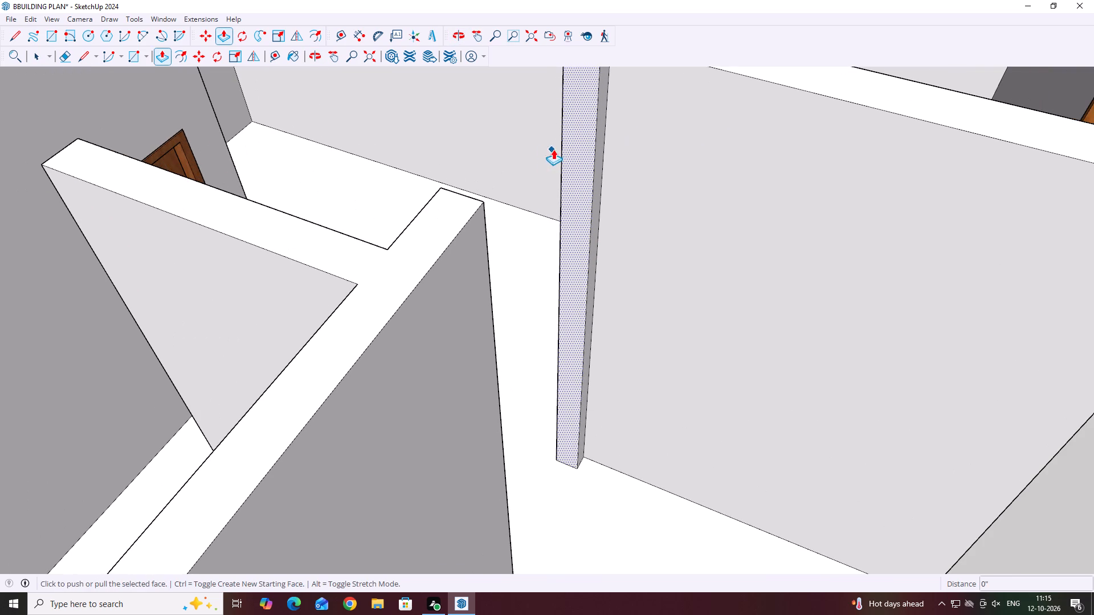
{"action": "left_click", "coordinate": [559, 151]}
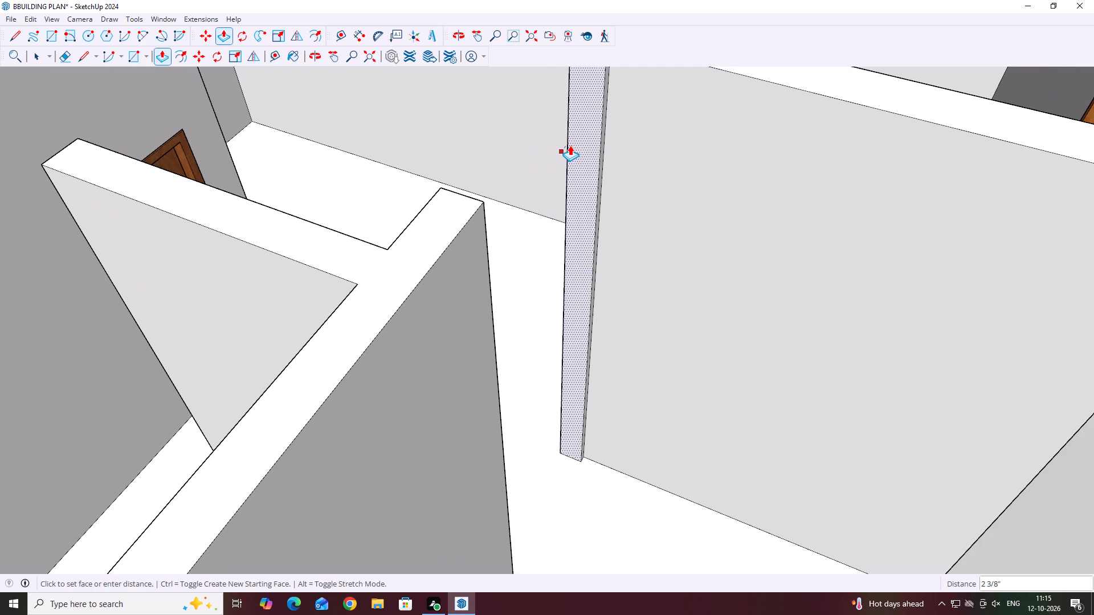
{"action": "key", "text": "2"}
{"action": "key", "text": "Return"}
{"action": "key", "text": "space"}
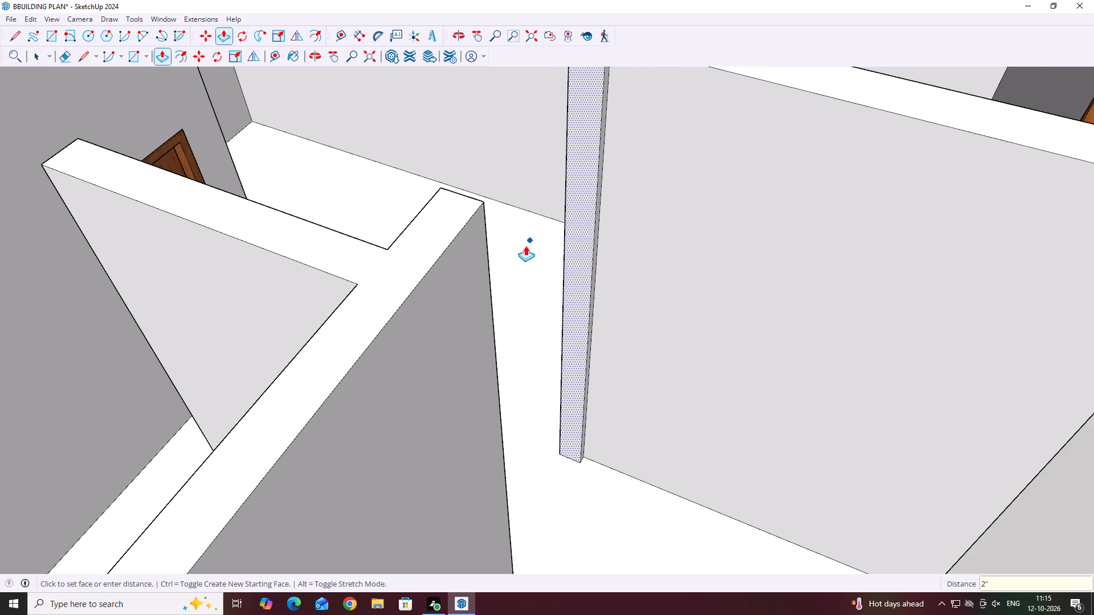
{"action": "scroll", "coordinate": [507, 273], "scroll_direction": "down", "scroll_amount": 11}
{"action": "left_click", "coordinate": [872, 409]}
Push/Pull the facing end of the porch wall at the main entrance 2" back, widening the opening on that side.
{"action": "middle_click_drag", "start_coordinate": [769, 381], "coordinate": [418, 460]}
{"action": "middle_click_drag", "start_coordinate": [622, 454], "coordinate": [415, 433]}
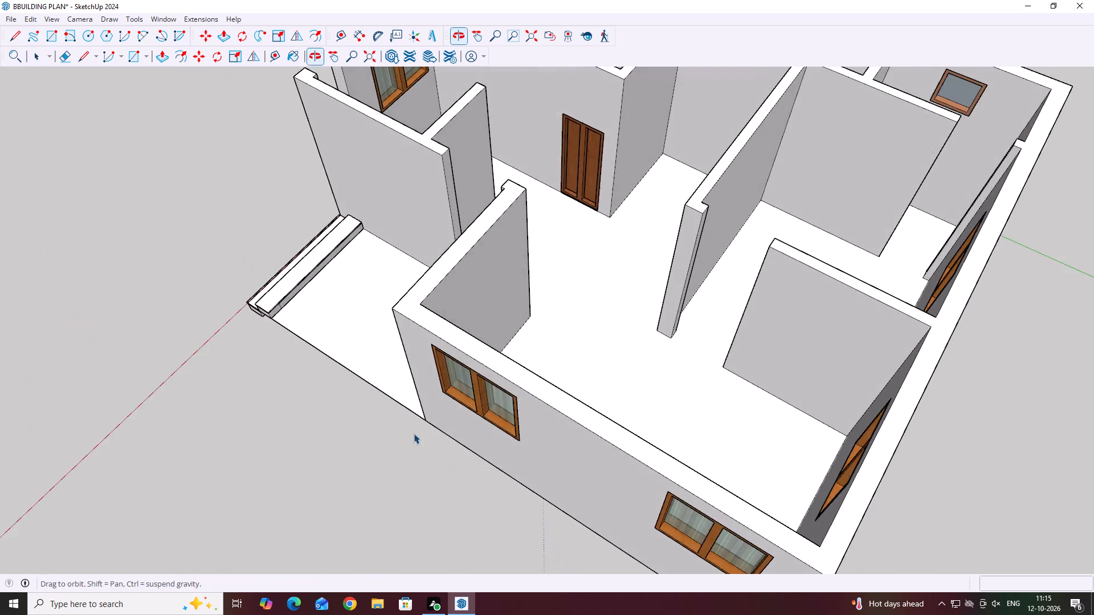
{"action": "middle_click_drag", "start_coordinate": [582, 187], "coordinate": [405, 206]}
{"action": "scroll", "coordinate": [569, 84], "scroll_direction": "up", "scroll_amount": 3}
{"action": "scroll", "coordinate": [476, 147], "scroll_direction": "up", "scroll_amount": 5}
{"action": "left_click", "coordinate": [476, 153]}
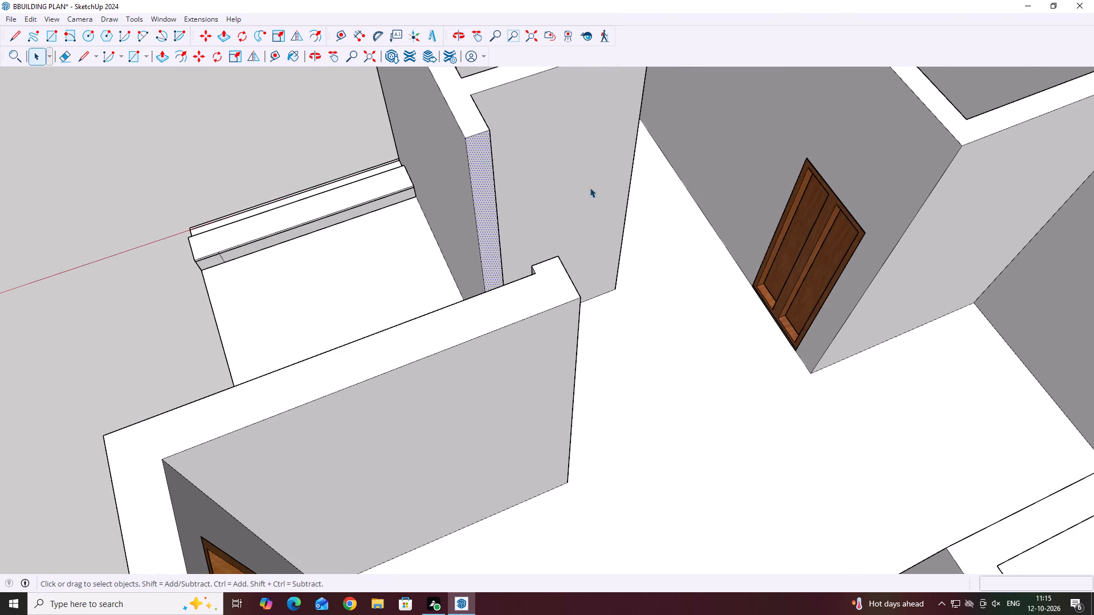
{"action": "middle_click_drag", "start_coordinate": [560, 187], "coordinate": [414, 163]}
{"action": "key", "text": "p"}
{"action": "scroll", "coordinate": [484, 159], "scroll_direction": "up", "scroll_amount": 3}
{"action": "left_click", "coordinate": [483, 186]}
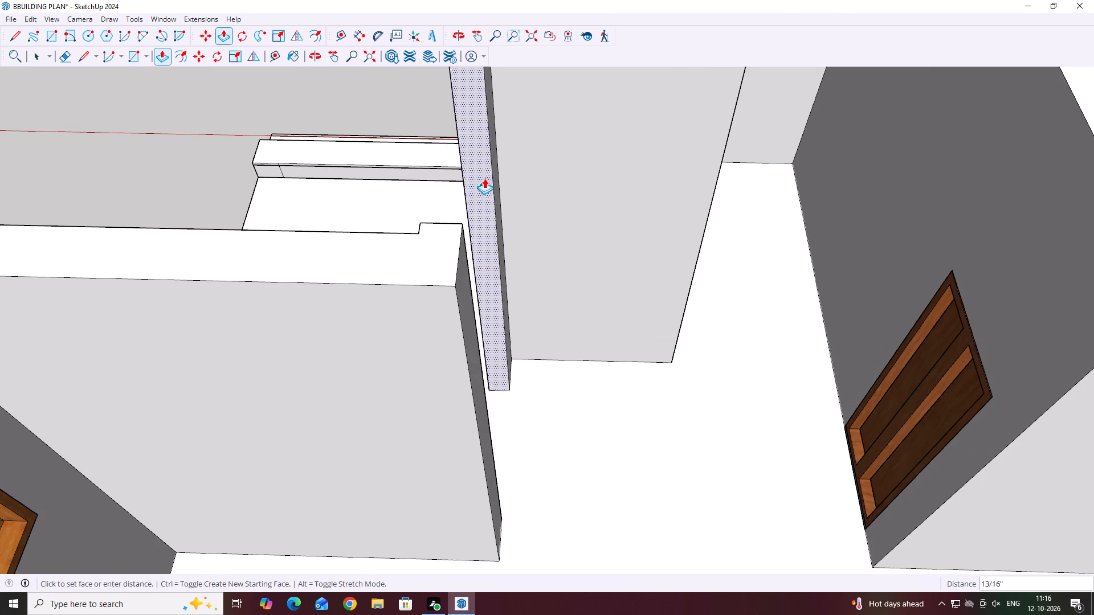
{"action": "key", "text": "2"}
{"action": "key", "text": "Return"}
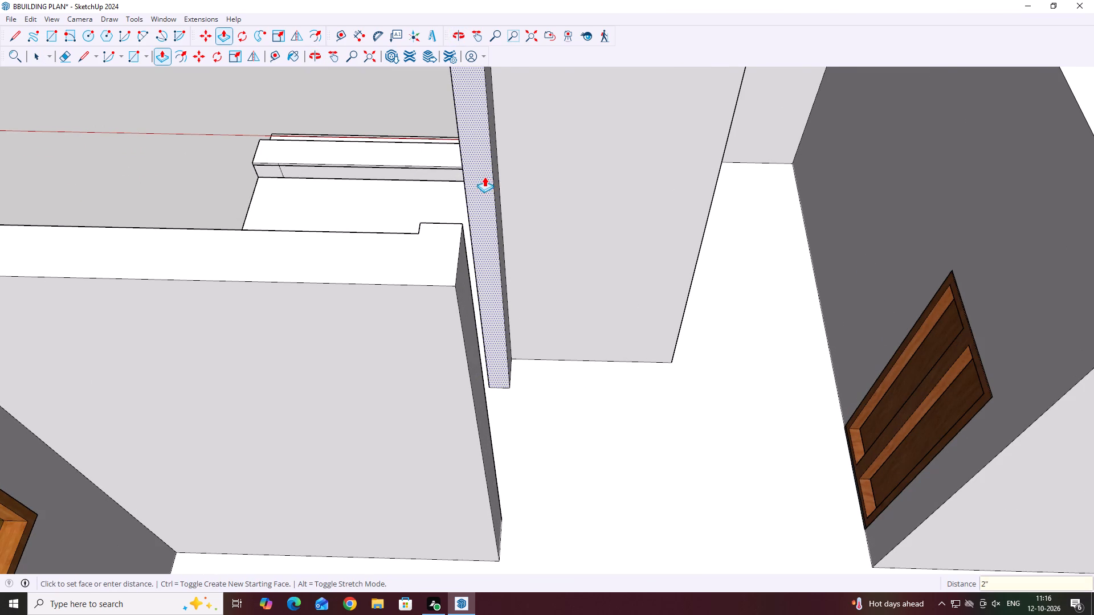
{"action": "key", "text": "space"}
{"action": "scroll", "coordinate": [492, 202], "scroll_direction": "down", "scroll_amount": 17}
{"action": "left_click", "coordinate": [379, 175]}
Draw a threshold rectangle about 3' 4" long on the floor between the two jambs of the main entrance.
{"action": "middle_click_drag", "start_coordinate": [279, 278], "coordinate": [320, 299]}
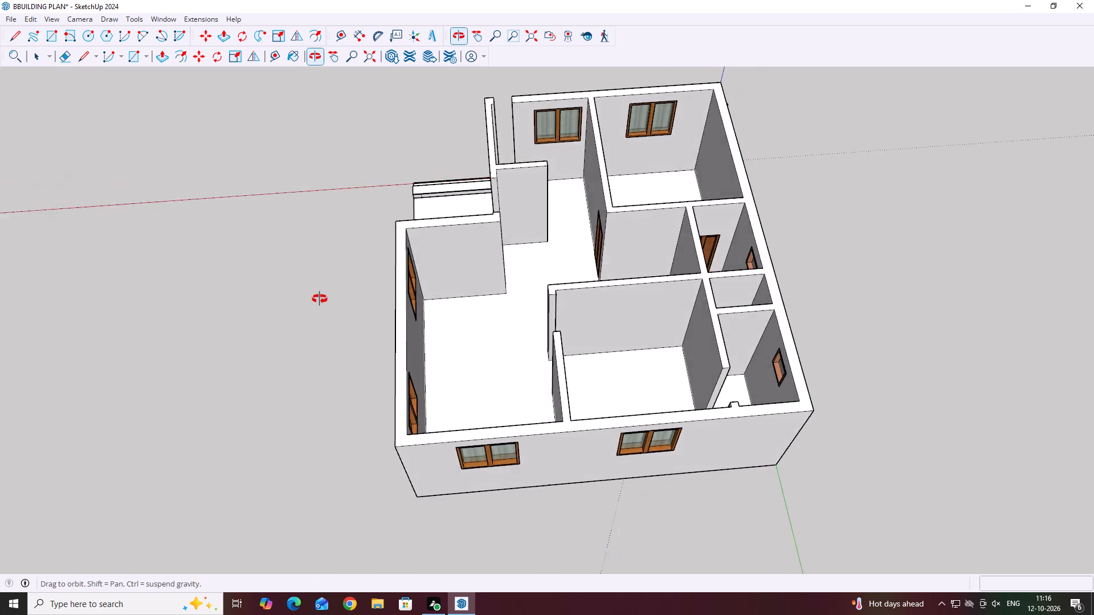
{"action": "middle_click_drag", "start_coordinate": [320, 299], "coordinate": [516, 361]}
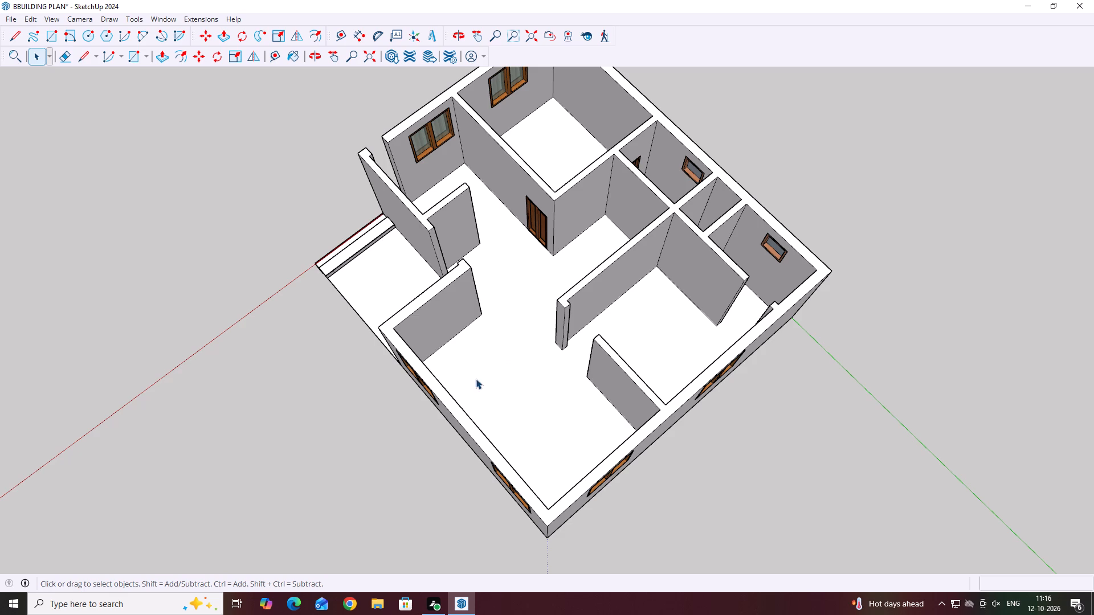
{"action": "middle_click_drag", "start_coordinate": [373, 307], "coordinate": [561, 319]}
{"action": "middle_click_drag", "start_coordinate": [395, 359], "coordinate": [488, 304]}
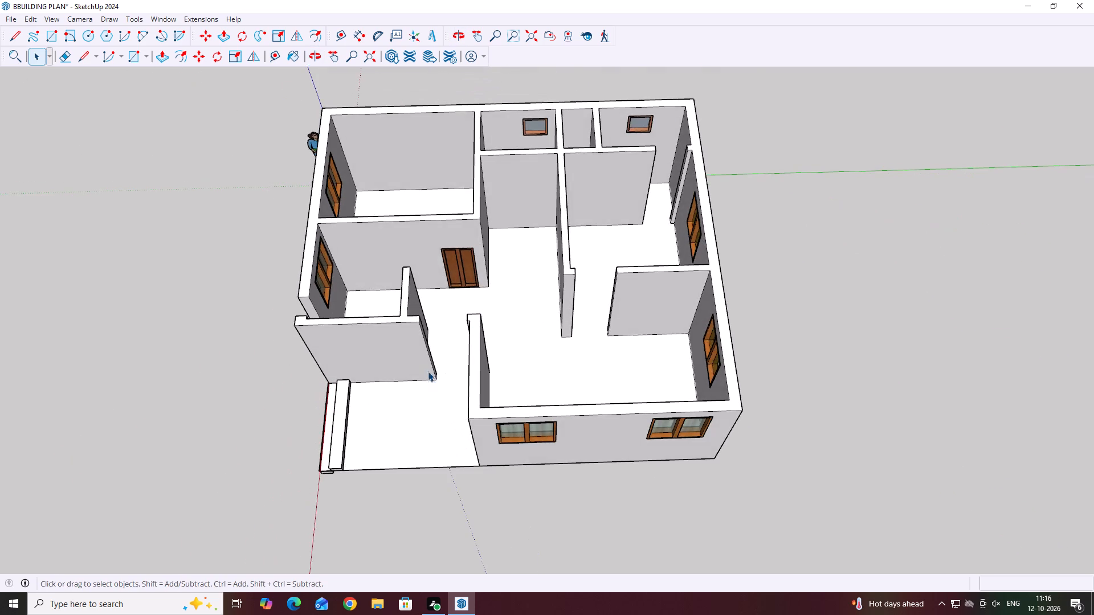
{"action": "scroll", "coordinate": [428, 372], "scroll_direction": "up", "scroll_amount": 7}
{"action": "middle_click_drag", "start_coordinate": [484, 341], "coordinate": [514, 356]}
{"action": "key", "text": "r"}
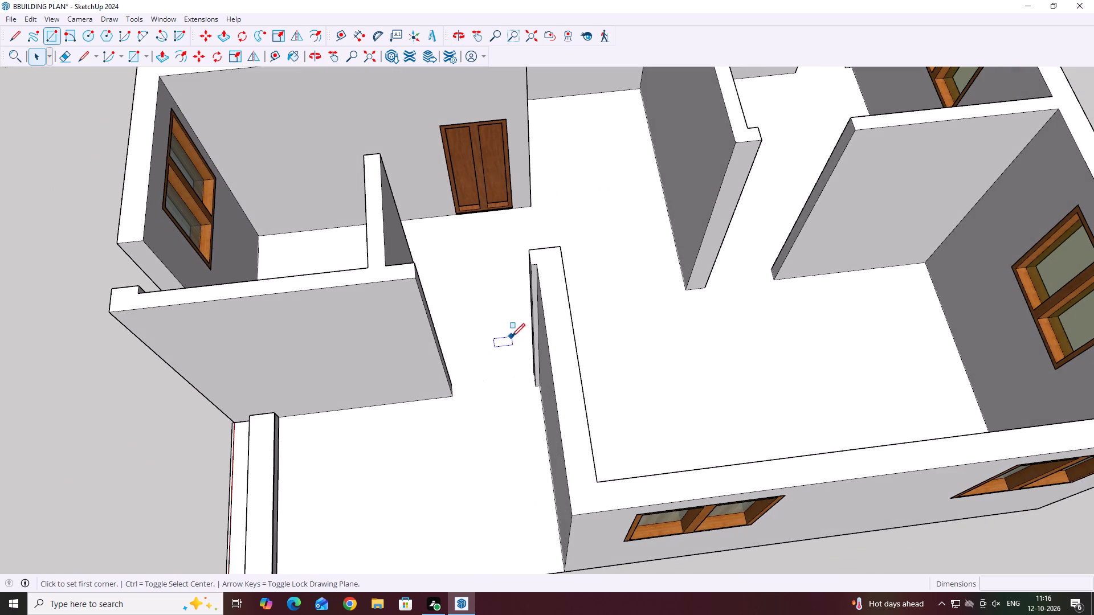
{"action": "scroll", "coordinate": [487, 377], "scroll_direction": "up", "scroll_amount": 2}
{"action": "scroll", "coordinate": [433, 413], "scroll_direction": "up", "scroll_amount": 7}
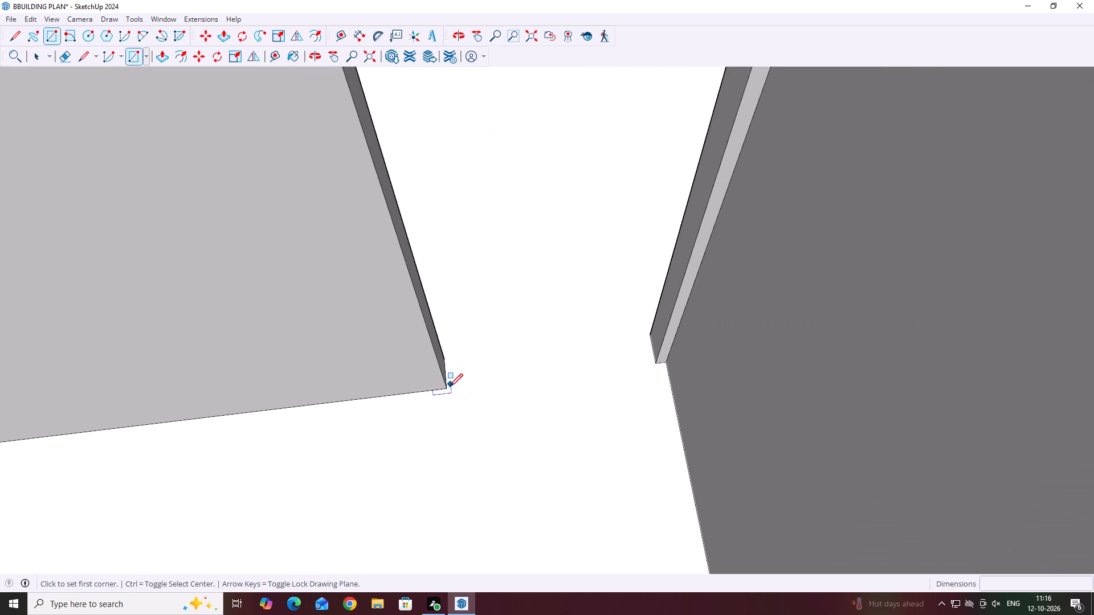
{"action": "left_click", "coordinate": [446, 391]}
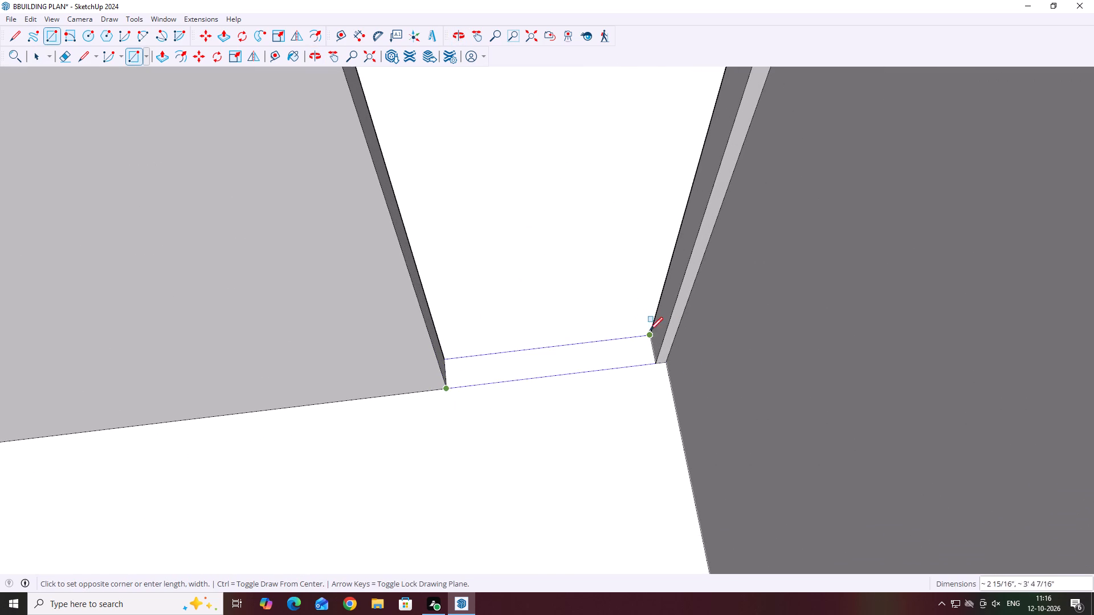
{"action": "left_click", "coordinate": [652, 333]}
{"action": "key", "text": "space"}
Select the new threshold face, open its entity information, and close it again.
{"action": "scroll", "coordinate": [438, 315], "scroll_direction": "down", "scroll_amount": 5}
{"action": "double_click", "coordinate": [477, 352]}
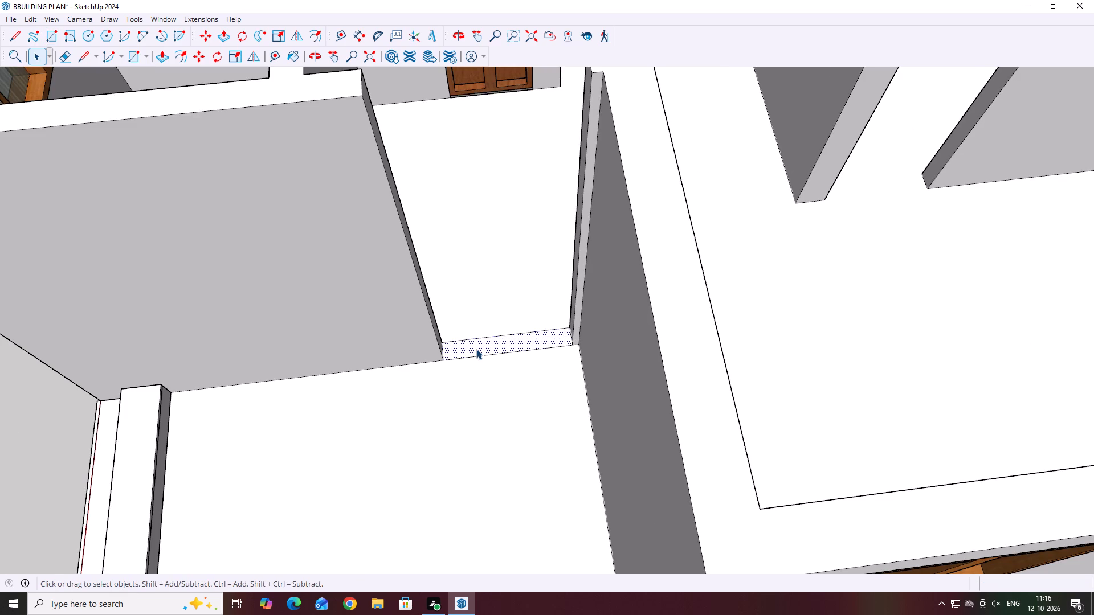
{"action": "left_click", "coordinate": [476, 349]}
{"action": "right_click", "coordinate": [473, 346]}
{"action": "left_click", "coordinate": [482, 360]}
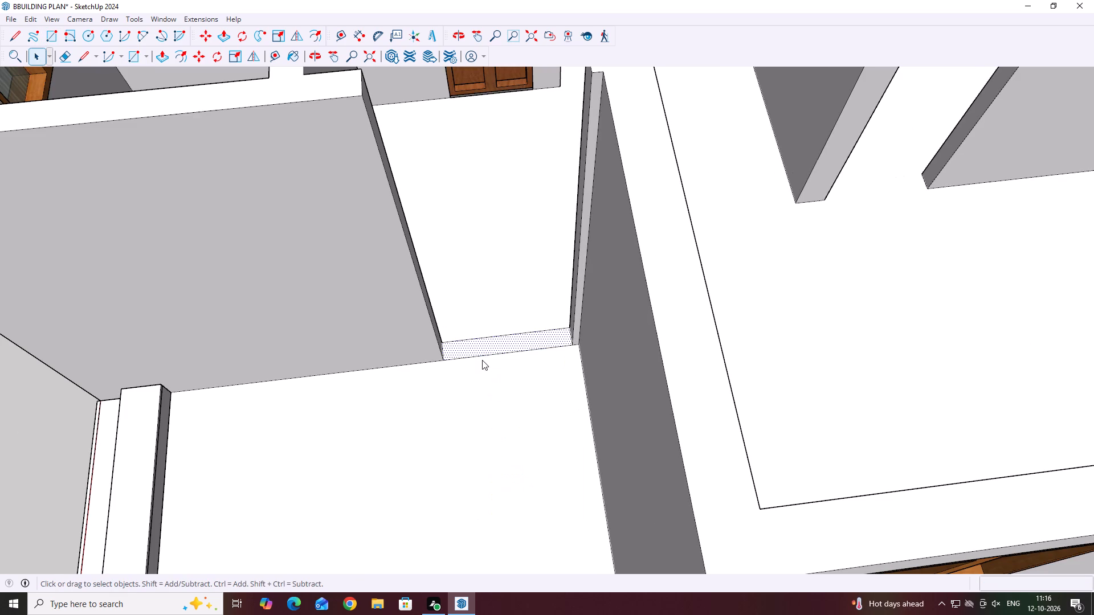
{"action": "left_click", "coordinate": [480, 351]}
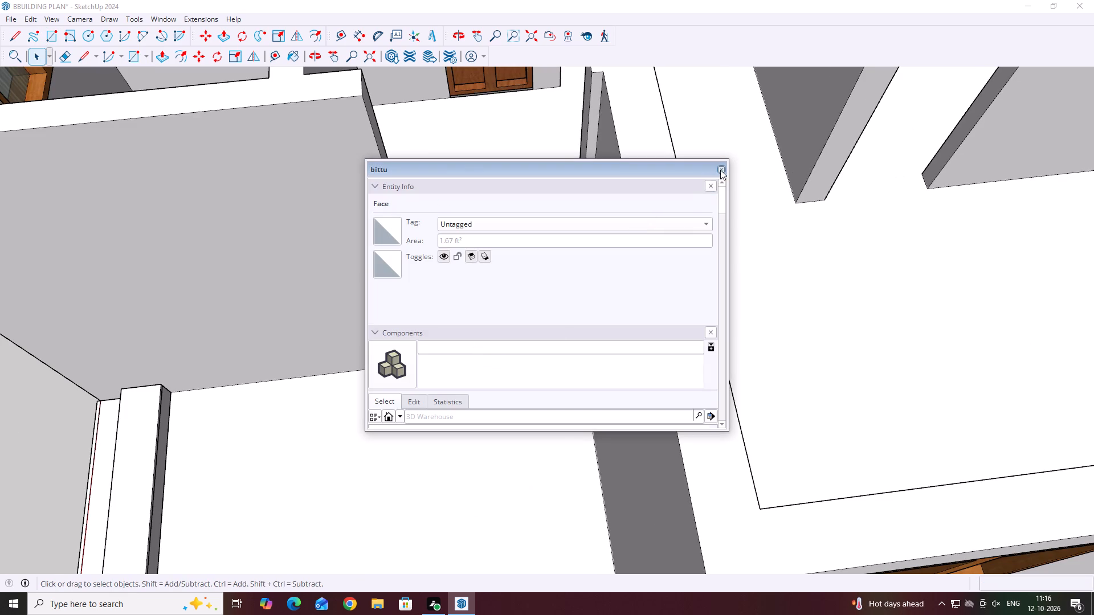
{"action": "left_click", "coordinate": [722, 170]}
Save the model as BBUILDING PLAN in the MANISHA folder, replacing the existing file.
{"action": "scroll", "coordinate": [532, 334], "scroll_direction": "up", "scroll_amount": 5}
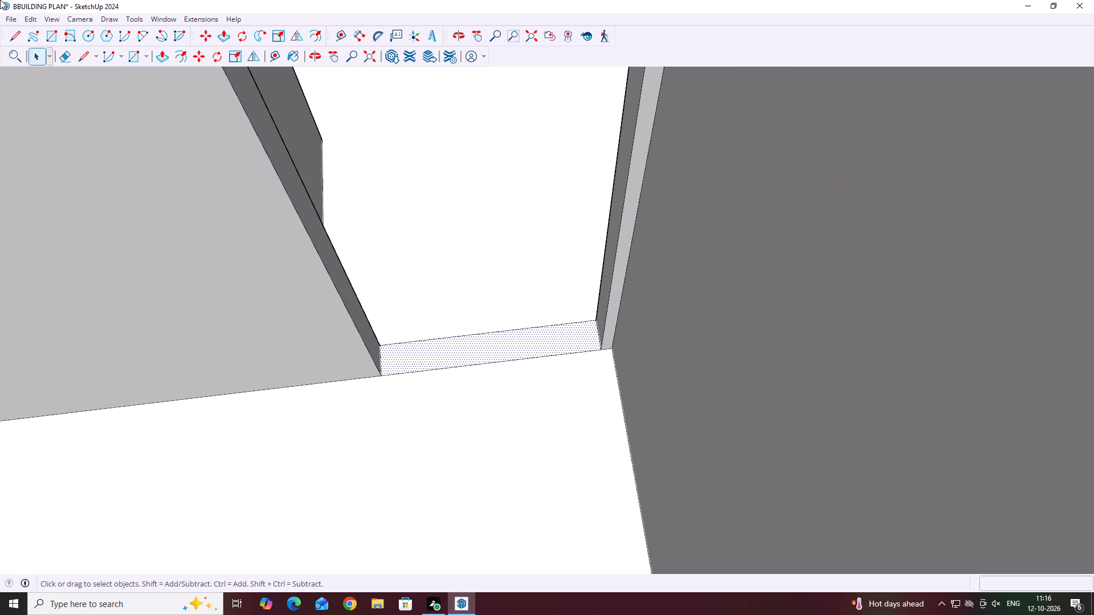
{"action": "key", "text": "Escape"}
{"action": "left_click", "coordinate": [10, 19]}
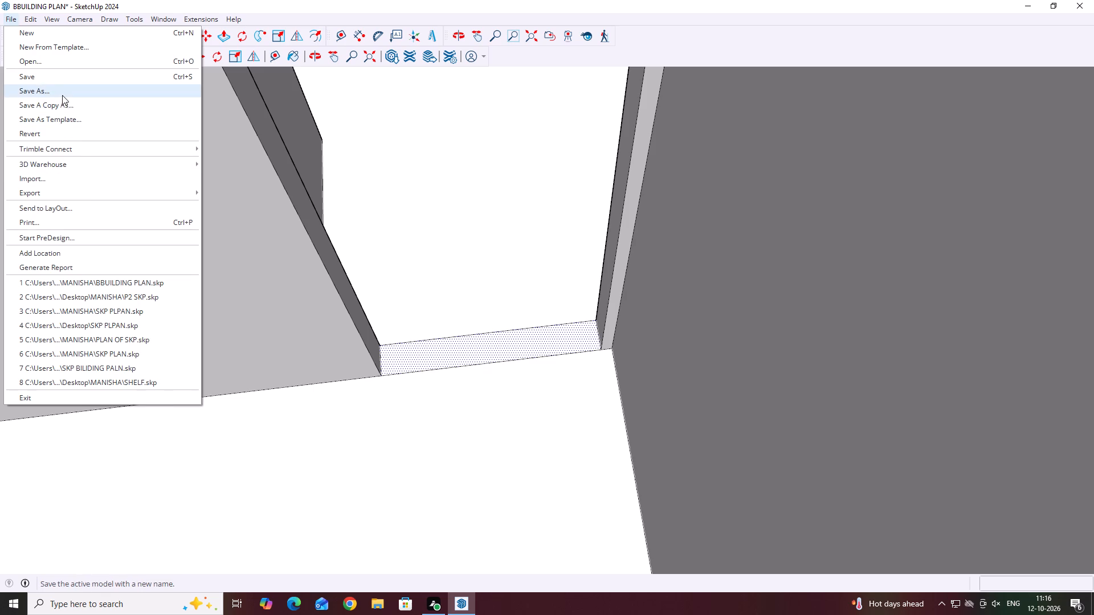
{"action": "left_click", "coordinate": [62, 95]}
{"action": "left_click", "coordinate": [446, 299]}
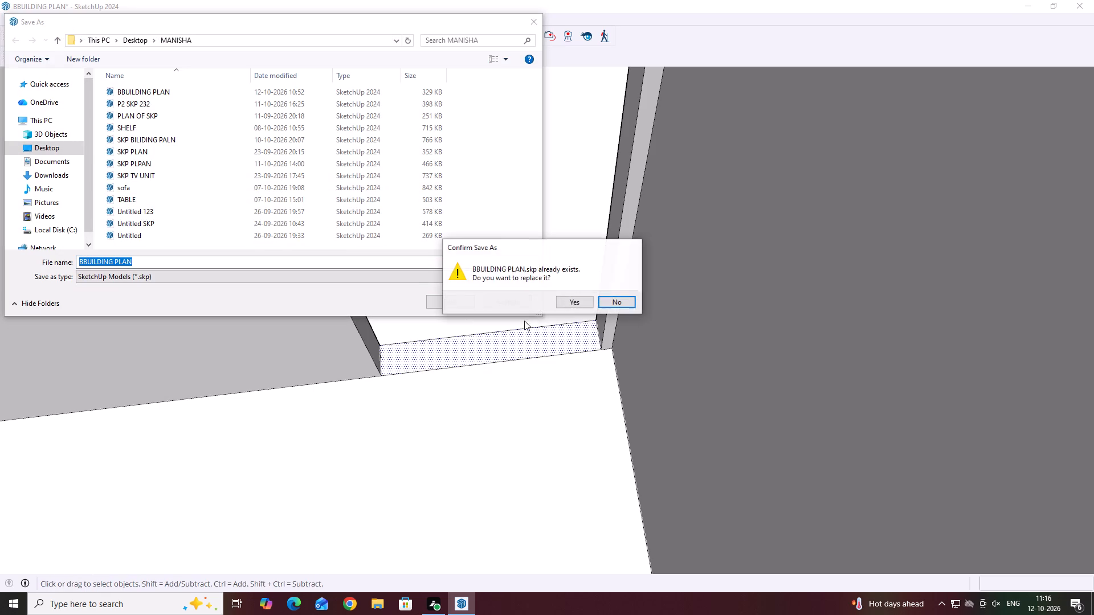
{"action": "left_click", "coordinate": [587, 302]}
Select the main entrance threshold face with its edges and make them a group.
{"action": "scroll", "coordinate": [454, 366], "scroll_direction": "up", "scroll_amount": 4}
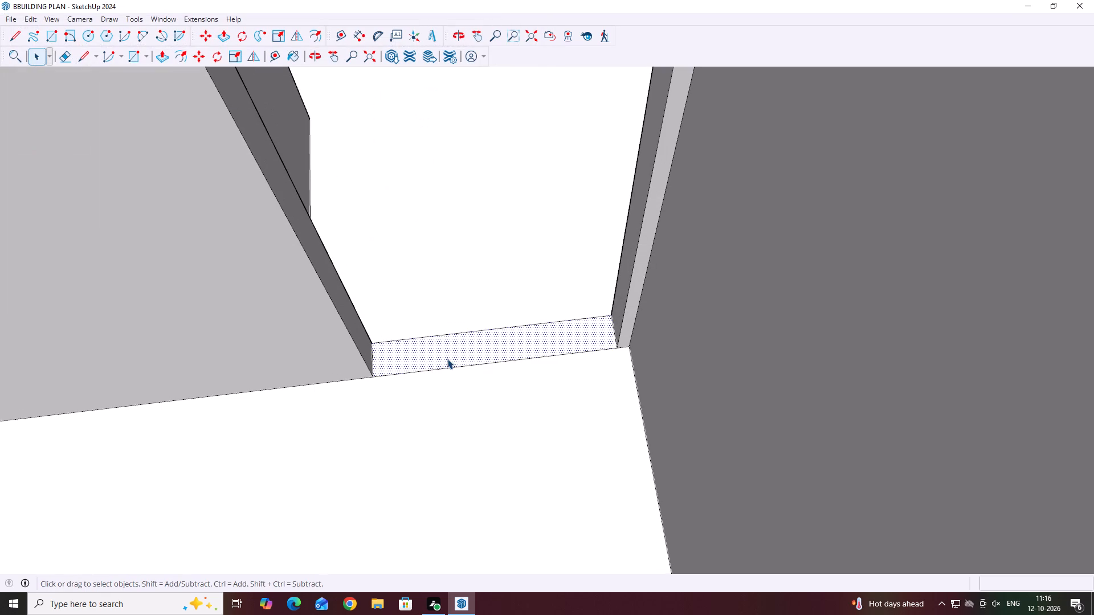
{"action": "double_click", "coordinate": [447, 359]}
{"action": "right_click", "coordinate": [448, 350]}
{"action": "left_click", "coordinate": [484, 458]}
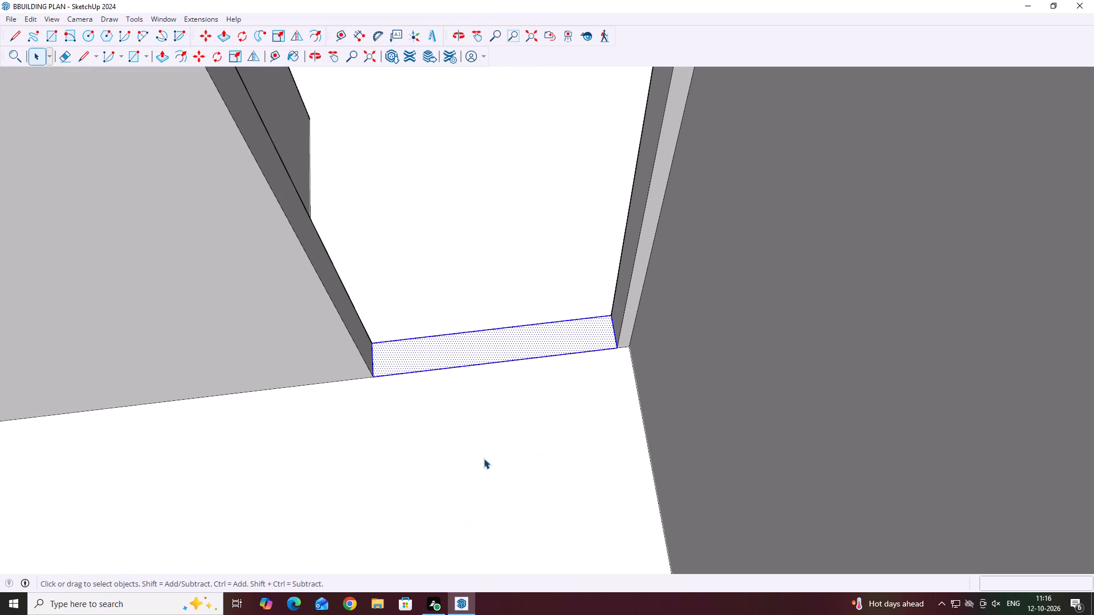
Open the threshold group for editing and Push/Pull its face up 1".
{"action": "double_click", "coordinate": [457, 355]}
{"action": "left_click", "coordinate": [458, 355]}
{"action": "middle_click_drag", "start_coordinate": [513, 374], "coordinate": [485, 341]}
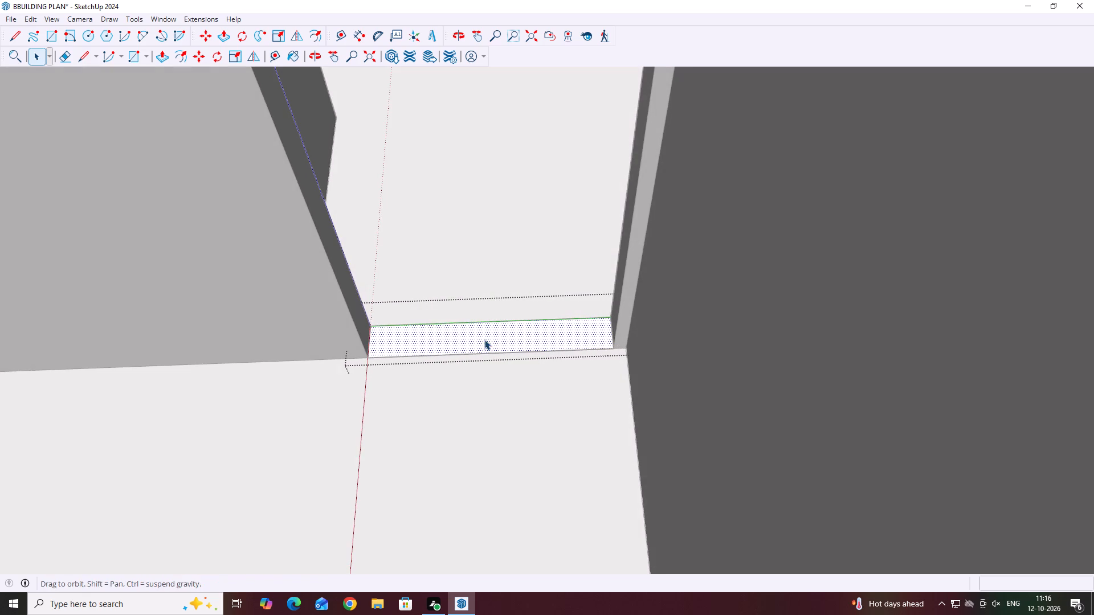
{"action": "key", "text": "p"}
{"action": "scroll", "coordinate": [478, 339], "scroll_direction": "up", "scroll_amount": 3}
{"action": "left_click", "coordinate": [479, 339]}
{"action": "key", "text": "1"}
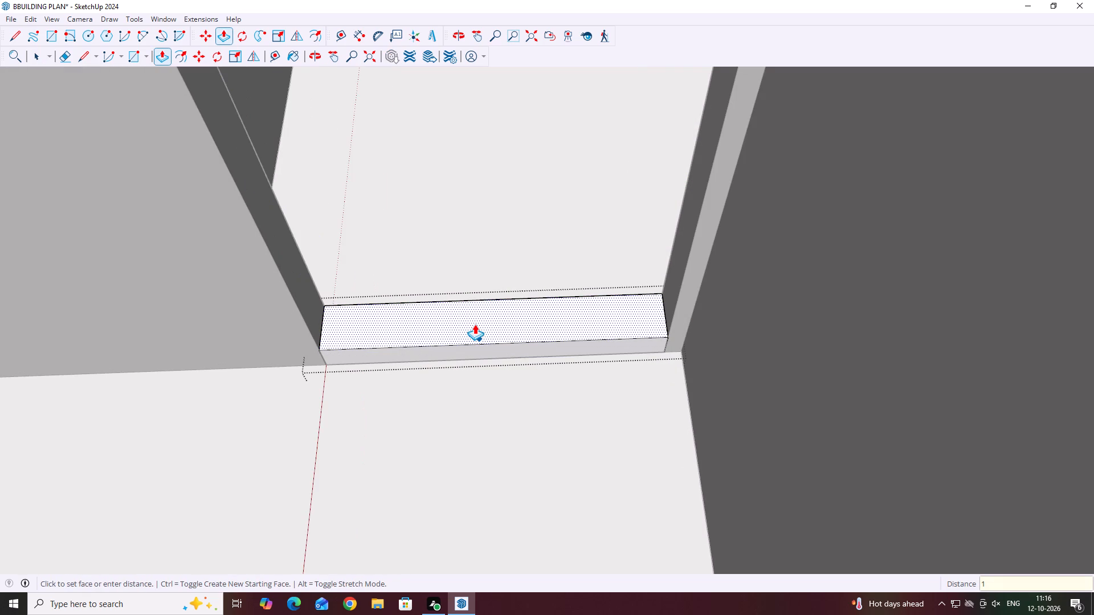
{"action": "key", "text": "Return"}
{"action": "key", "text": "space"}
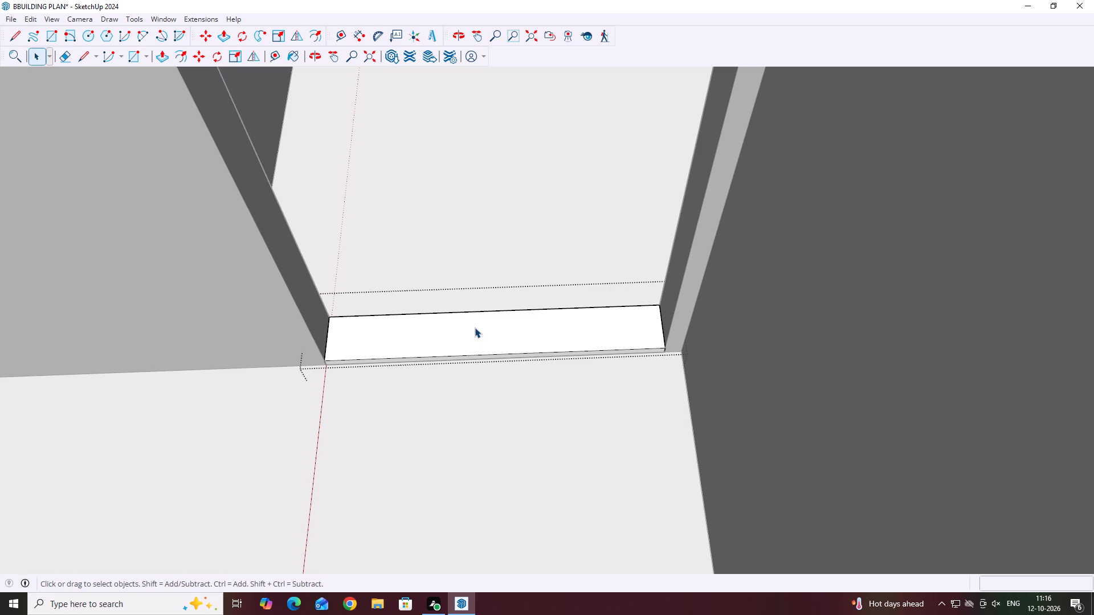
Paint the top face of the threshold with Granite Tile from the Tile materials.
{"action": "scroll", "coordinate": [481, 333], "scroll_direction": "up", "scroll_amount": 3}
{"action": "key", "text": "b"}
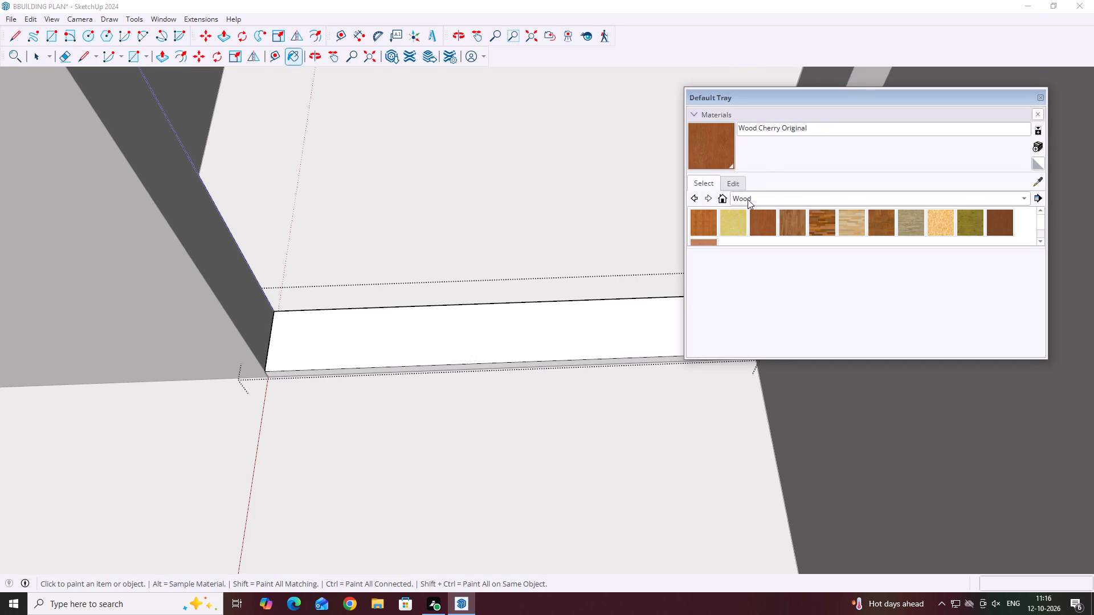
{"action": "left_click", "coordinate": [748, 199]}
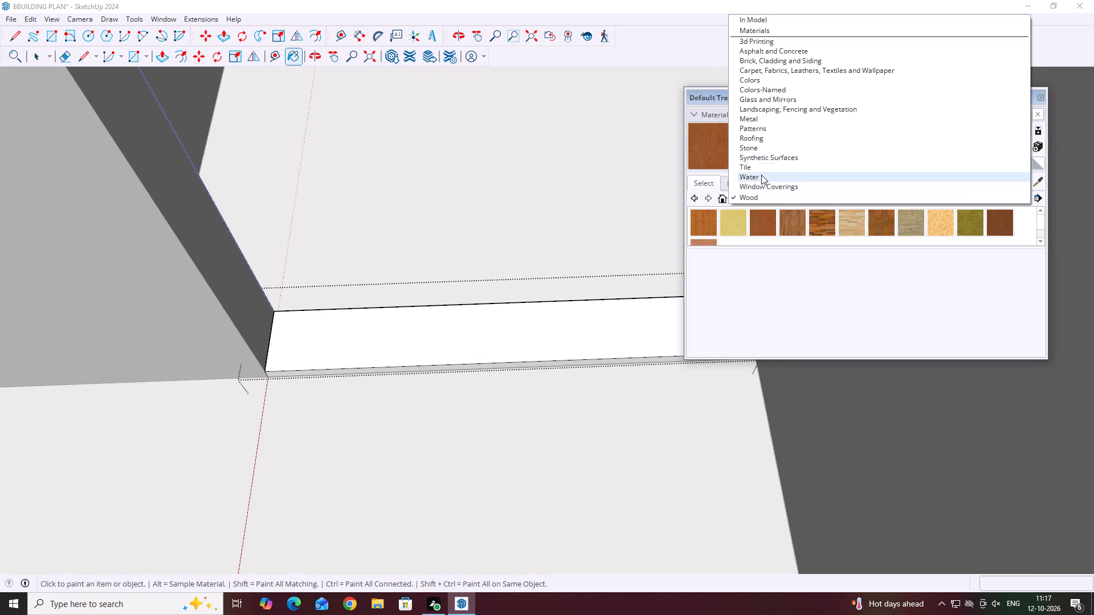
{"action": "left_click", "coordinate": [751, 167]}
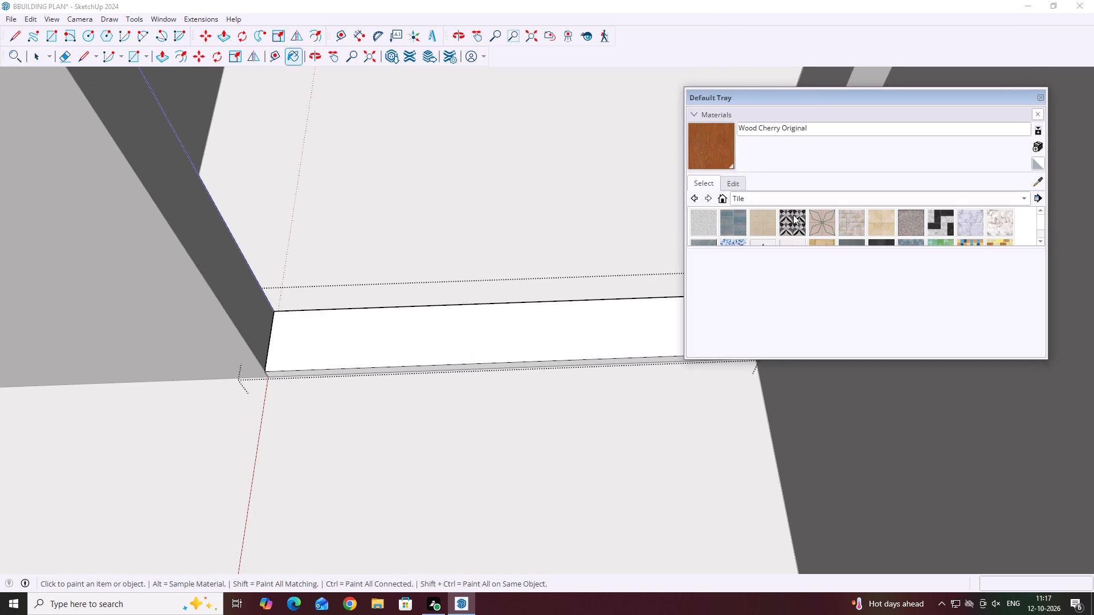
{"action": "scroll", "coordinate": [738, 201], "scroll_direction": "down", "scroll_amount": 6}
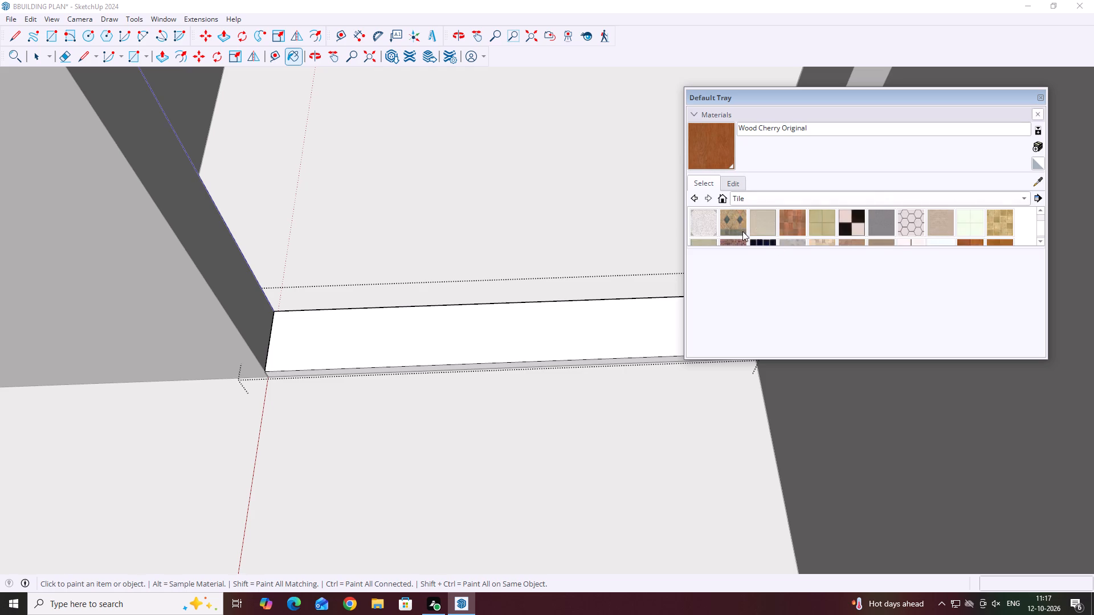
{"action": "scroll", "coordinate": [742, 231], "scroll_direction": "down", "scroll_amount": 9}
{"action": "scroll", "coordinate": [827, 227], "scroll_direction": "up", "scroll_amount": 3}
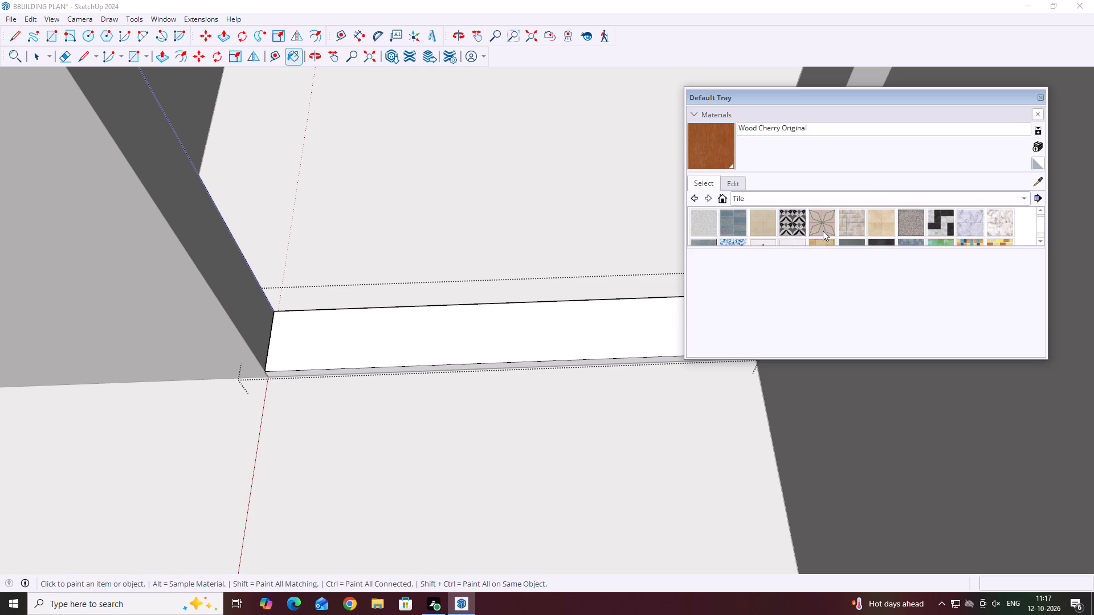
{"action": "left_click", "coordinate": [821, 231]}
{"action": "scroll", "coordinate": [832, 223], "scroll_direction": "down", "scroll_amount": 6}
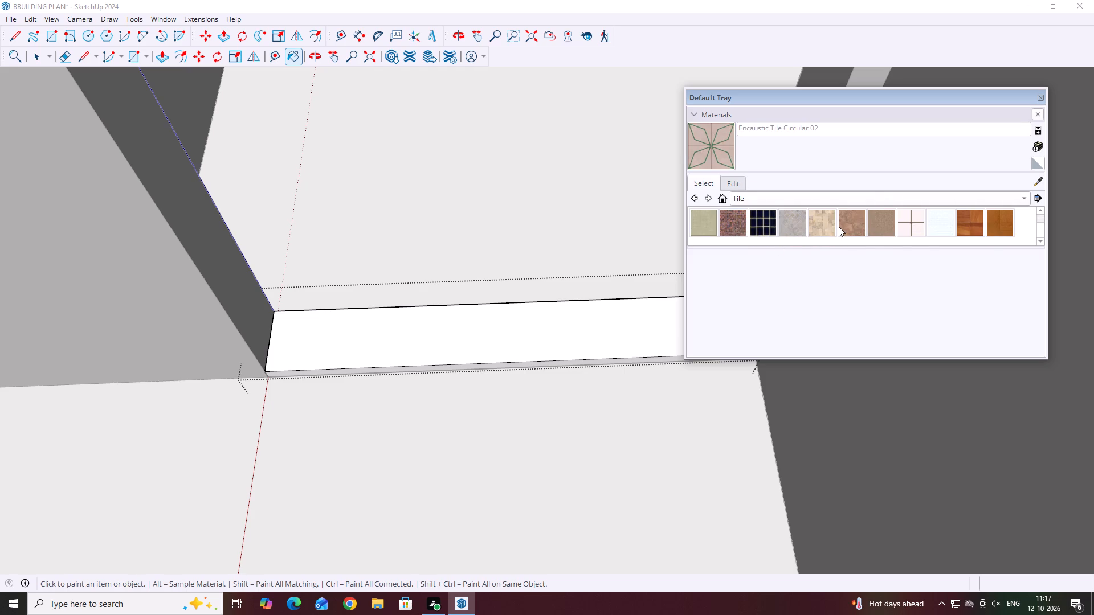
{"action": "scroll", "coordinate": [839, 227], "scroll_direction": "up", "scroll_amount": 3}
{"action": "scroll", "coordinate": [889, 224], "scroll_direction": "down", "scroll_amount": 1}
{"action": "scroll", "coordinate": [899, 224], "scroll_direction": "up", "scroll_amount": 1}
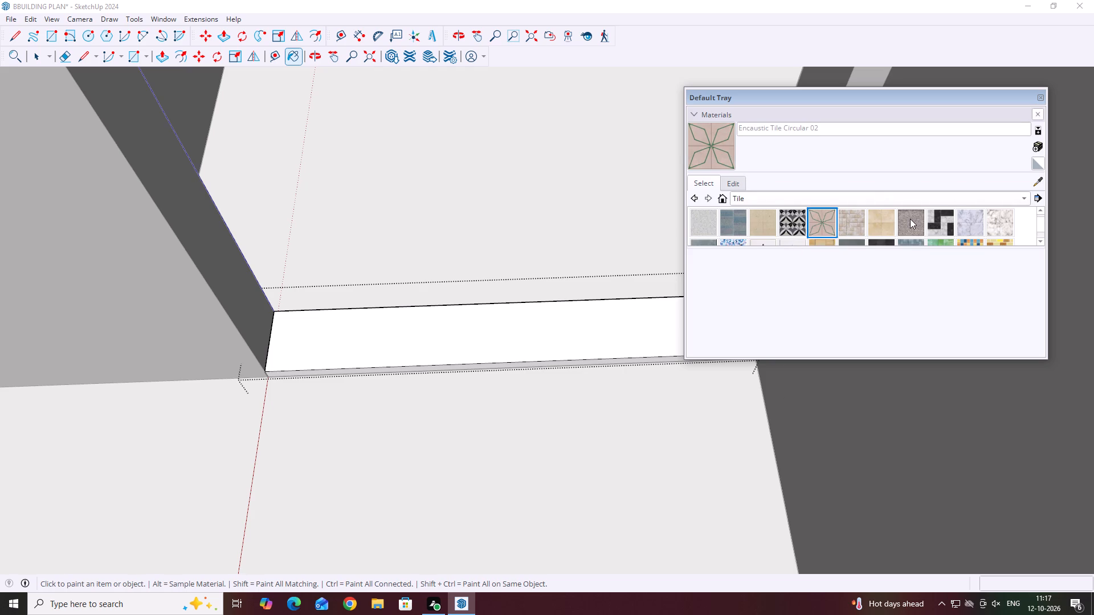
{"action": "left_click", "coordinate": [910, 218]}
{"action": "scroll", "coordinate": [557, 364], "scroll_direction": "up", "scroll_amount": 4}
{"action": "left_click", "coordinate": [550, 353]}
Paint the narrow porch-side face of the threshold with the same Granite Tile.
{"action": "middle_click_drag", "start_coordinate": [483, 359], "coordinate": [475, 312]}
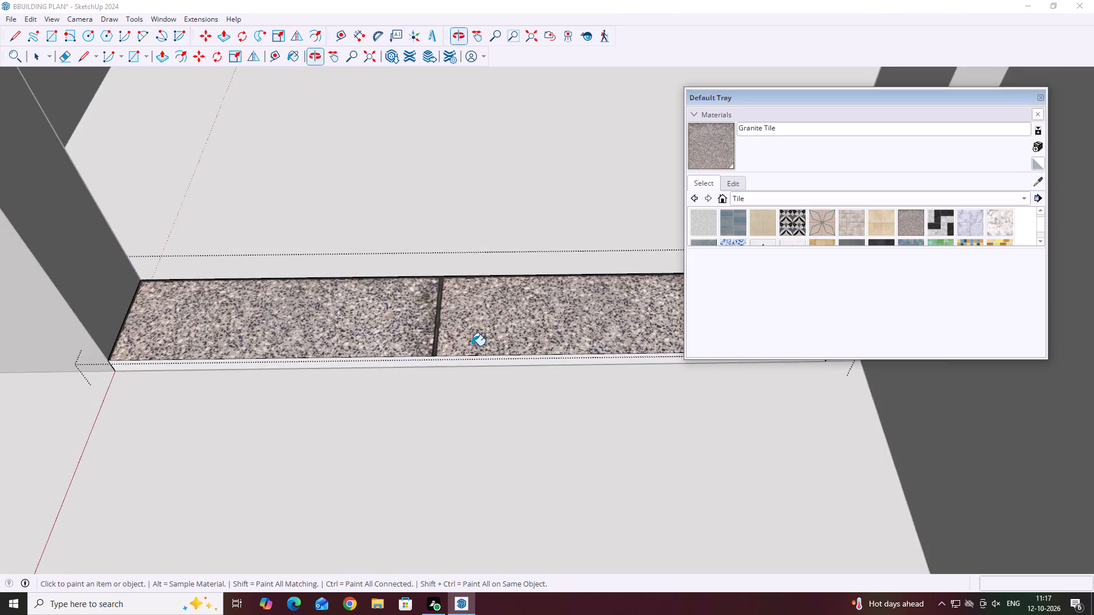
{"action": "scroll", "coordinate": [472, 356], "scroll_direction": "up", "scroll_amount": 3}
{"action": "middle_click_drag", "start_coordinate": [462, 373], "coordinate": [462, 357]}
{"action": "scroll", "coordinate": [462, 373], "scroll_direction": "up", "scroll_amount": 3}
{"action": "middle_click_drag", "start_coordinate": [462, 362], "coordinate": [463, 333]}
{"action": "scroll", "coordinate": [458, 354], "scroll_direction": "up", "scroll_amount": 3}
{"action": "left_click", "coordinate": [458, 352]}
Paint the narrow room-side face of the threshold with Granite Tile and finish painting.
{"action": "scroll", "coordinate": [432, 350], "scroll_direction": "down", "scroll_amount": 1}
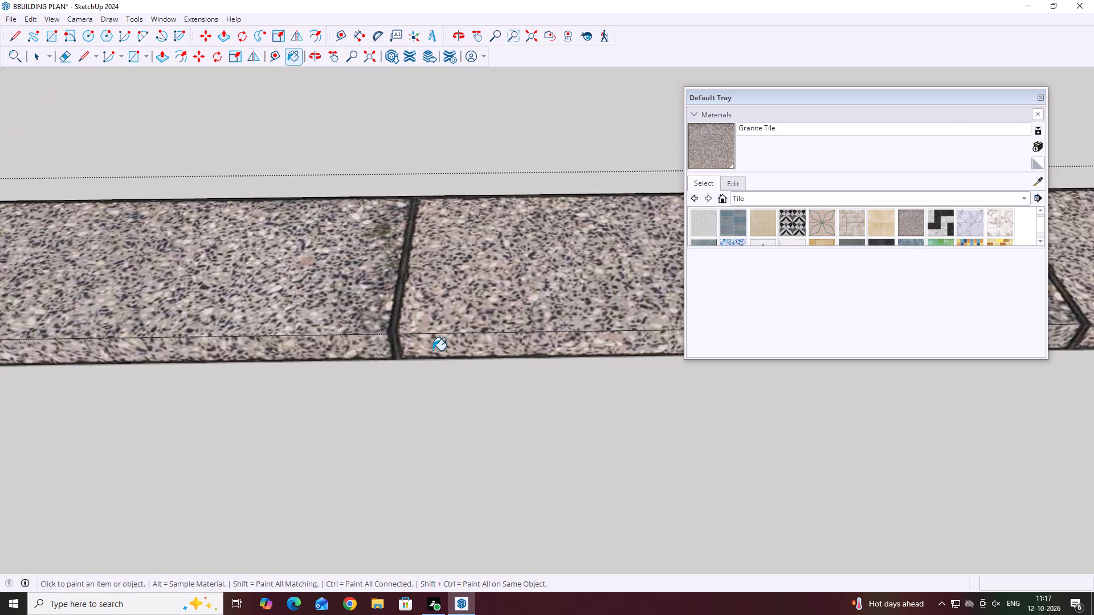
{"action": "scroll", "coordinate": [432, 350], "scroll_direction": "down", "scroll_amount": 6}
{"action": "middle_click_drag", "start_coordinate": [423, 323], "coordinate": [413, 334]}
{"action": "middle_click_drag", "start_coordinate": [409, 300], "coordinate": [263, 464]}
{"action": "scroll", "coordinate": [262, 450], "scroll_direction": "down", "scroll_amount": 1}
{"action": "scroll", "coordinate": [446, 344], "scroll_direction": "down", "scroll_amount": 8}
{"action": "middle_click_drag", "start_coordinate": [417, 355], "coordinate": [388, 370]}
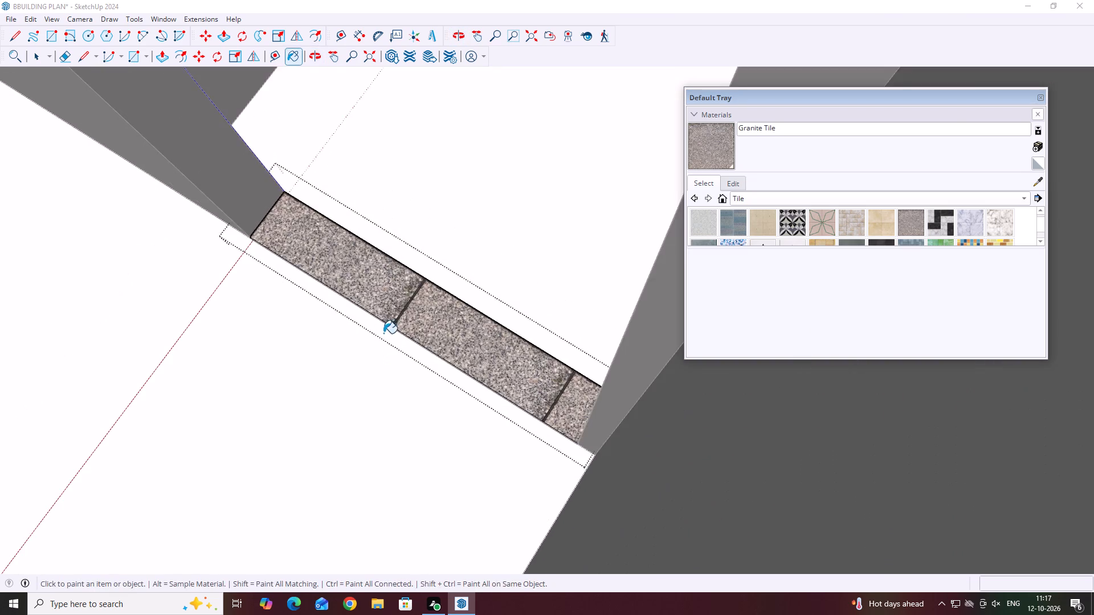
{"action": "middle_click_drag", "start_coordinate": [383, 333], "coordinate": [407, 503]}
{"action": "middle_click_drag", "start_coordinate": [500, 319], "coordinate": [451, 394]}
{"action": "scroll", "coordinate": [480, 321], "scroll_direction": "up", "scroll_amount": 4}
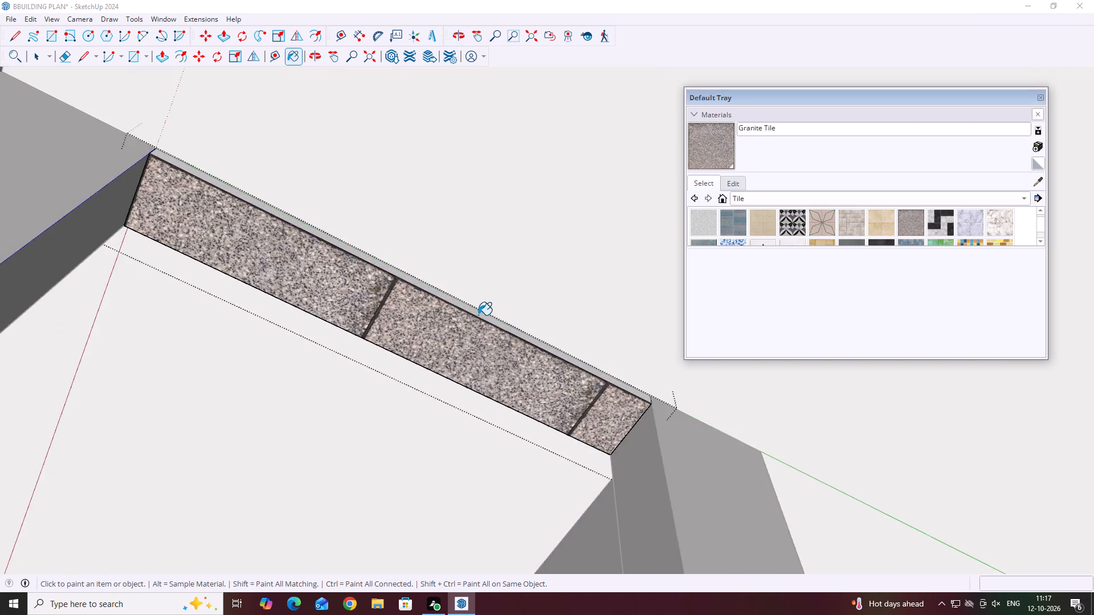
{"action": "scroll", "coordinate": [478, 315], "scroll_direction": "up", "scroll_amount": 8}
{"action": "left_click", "coordinate": [476, 316]}
{"action": "left_click", "coordinate": [473, 315]}
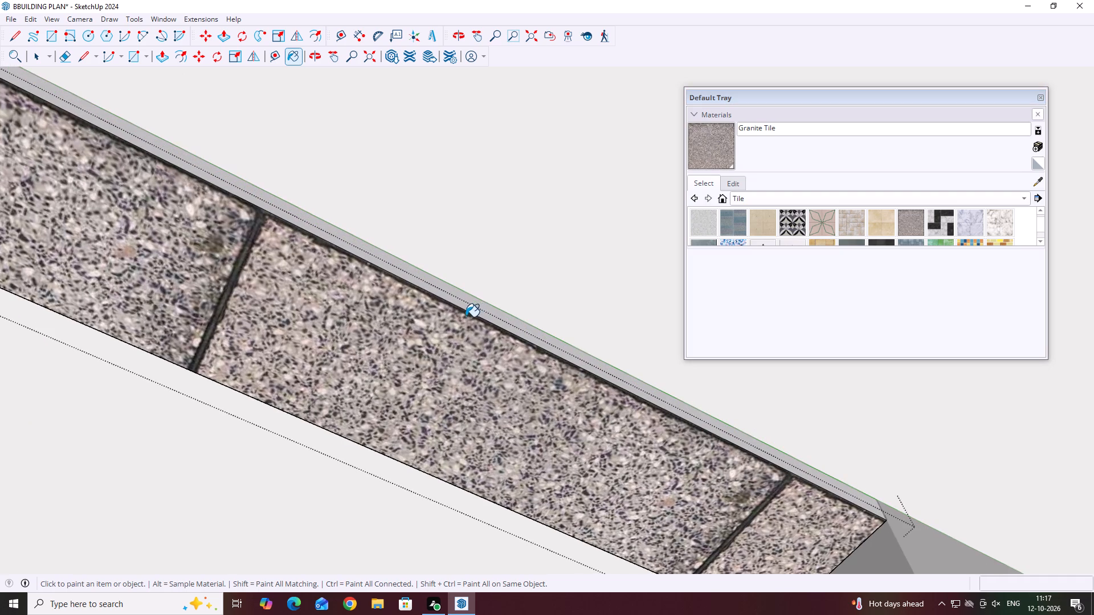
{"action": "left_click", "coordinate": [462, 306]}
{"action": "middle_click_drag", "start_coordinate": [459, 323], "coordinate": [494, 292]}
{"action": "middle_click_drag", "start_coordinate": [427, 387], "coordinate": [552, 285]}
{"action": "scroll", "coordinate": [553, 284], "scroll_direction": "down", "scroll_amount": 4}
{"action": "middle_click", "coordinate": [553, 284]}
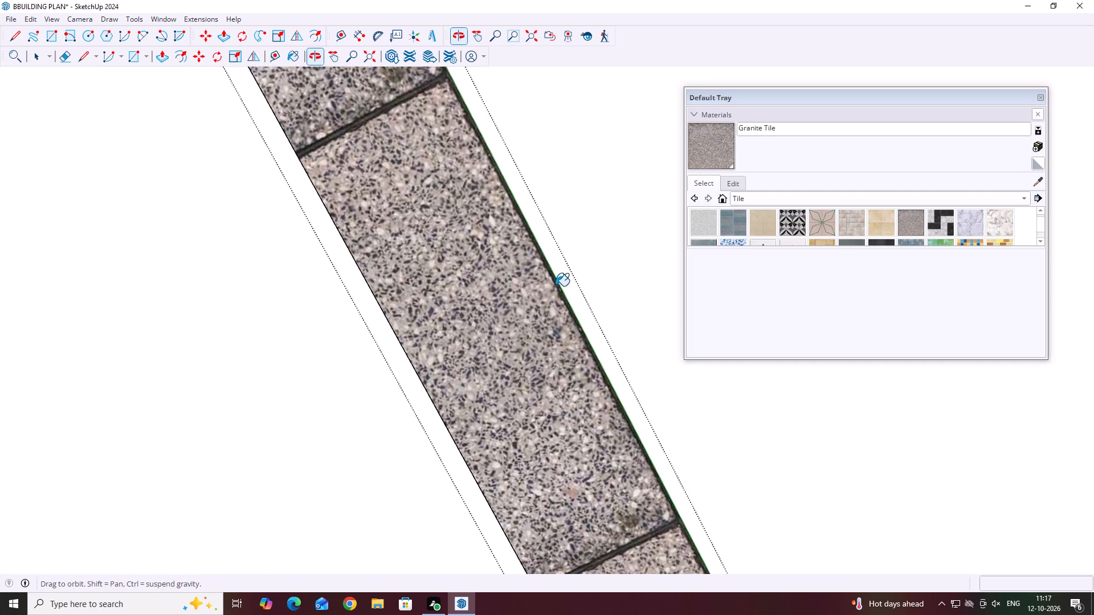
{"action": "key", "text": "space"}
Examine the tiled threshold within the building from above and from the porch, and leave the group.
{"action": "scroll", "coordinate": [509, 264], "scroll_direction": "down", "scroll_amount": 5}
{"action": "middle_click_drag", "start_coordinate": [414, 371], "coordinate": [541, 302]}
{"action": "scroll", "coordinate": [447, 313], "scroll_direction": "down", "scroll_amount": 10}
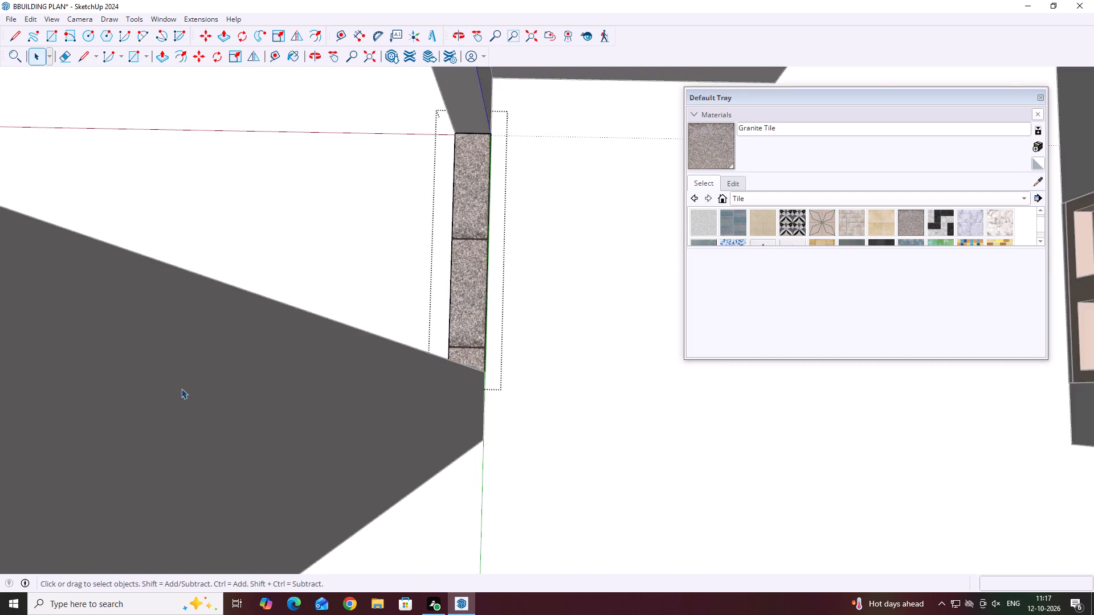
{"action": "middle_click_drag", "start_coordinate": [190, 409], "coordinate": [546, 377]}
{"action": "scroll", "coordinate": [459, 378], "scroll_direction": "down", "scroll_amount": 10}
{"action": "middle_click", "coordinate": [455, 378]}
{"action": "middle_click_drag", "start_coordinate": [324, 353], "coordinate": [681, 434]}
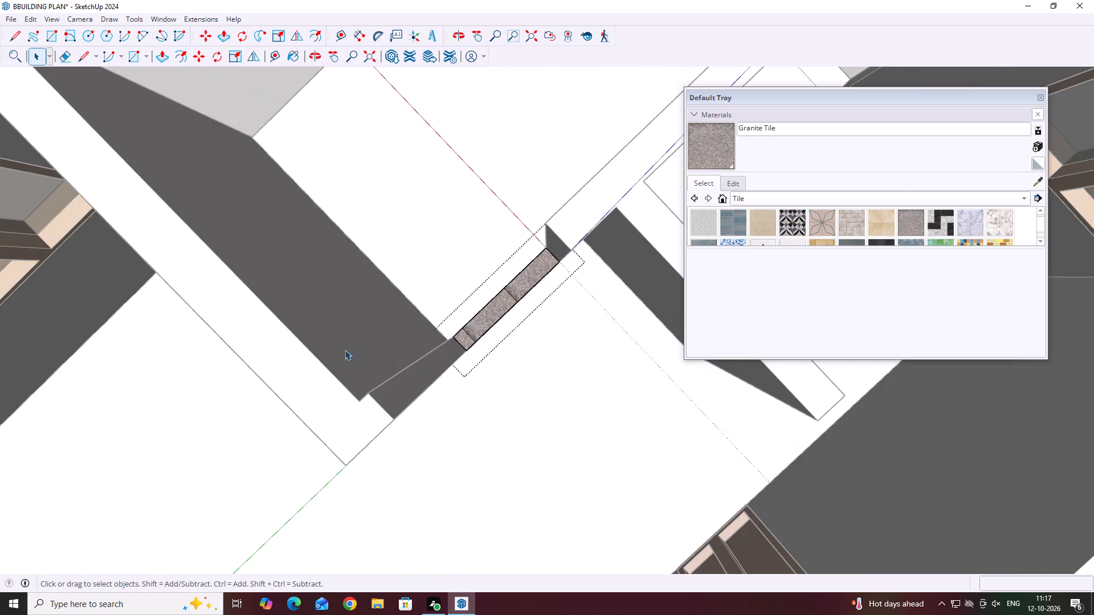
{"action": "scroll", "coordinate": [339, 343], "scroll_direction": "down", "scroll_amount": 10}
{"action": "middle_click_drag", "start_coordinate": [354, 388], "coordinate": [548, 401]}
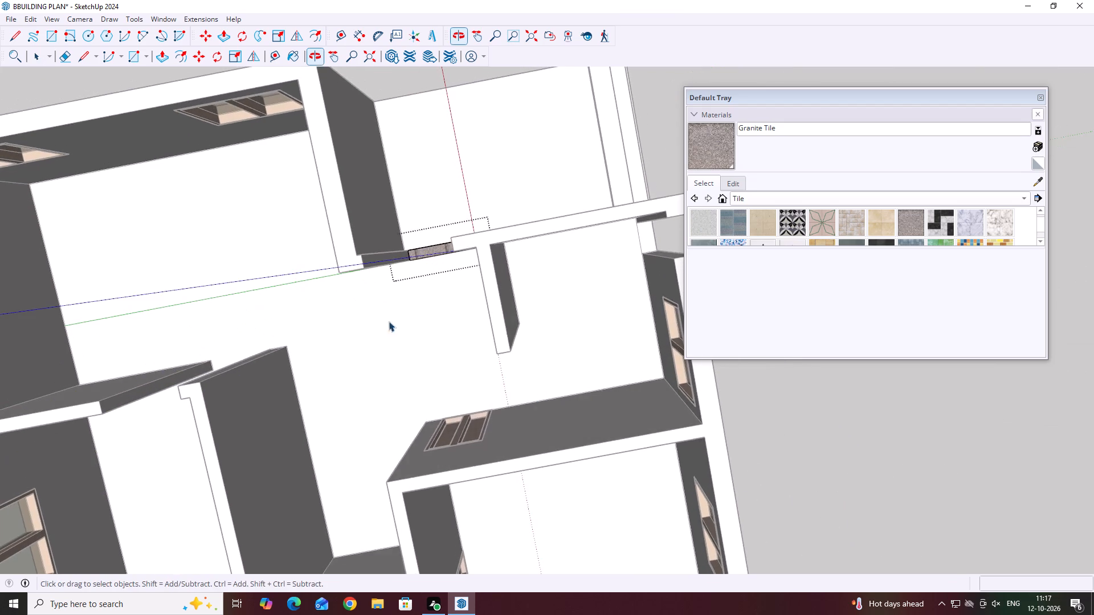
{"action": "scroll", "coordinate": [366, 305], "scroll_direction": "down", "scroll_amount": 3}
{"action": "middle_click_drag", "start_coordinate": [444, 293], "coordinate": [449, 253]}
{"action": "middle_click_drag", "start_coordinate": [382, 282], "coordinate": [382, 269]}
{"action": "scroll", "coordinate": [382, 282], "scroll_direction": "up", "scroll_amount": 5}
{"action": "middle_click_drag", "start_coordinate": [411, 259], "coordinate": [446, 220]}
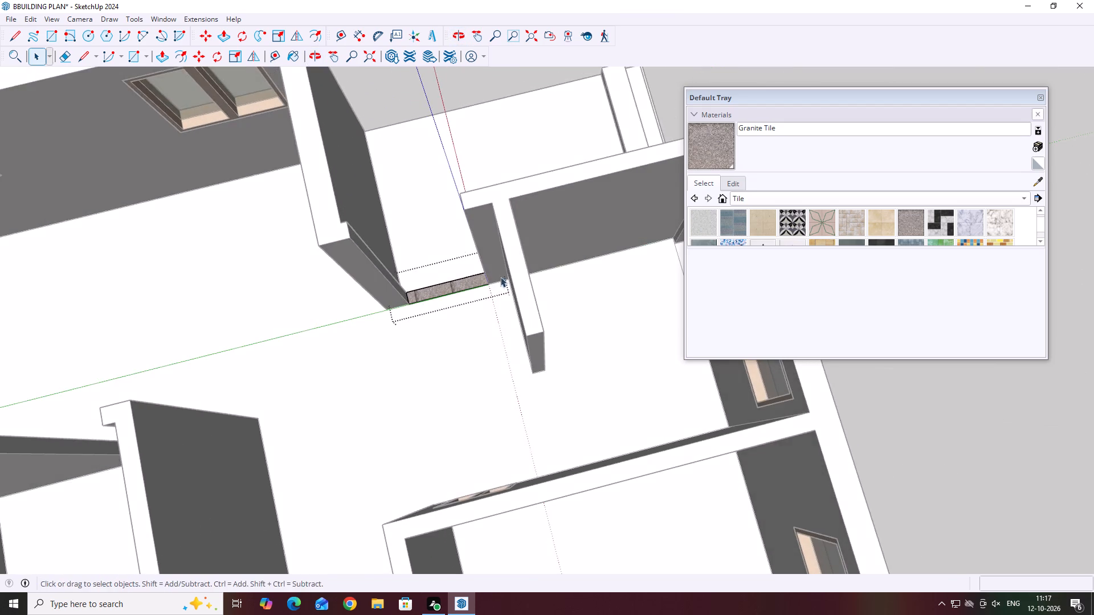
{"action": "middle_click_drag", "start_coordinate": [486, 276], "coordinate": [262, 252]}
{"action": "scroll", "coordinate": [387, 266], "scroll_direction": "down", "scroll_amount": 2}
{"action": "middle_click_drag", "start_coordinate": [411, 268], "coordinate": [103, 200]}
{"action": "middle_click_drag", "start_coordinate": [371, 263], "coordinate": [170, 219]}
{"action": "middle_click_drag", "start_coordinate": [176, 223], "coordinate": [0, 172]}
{"action": "middle_click_drag", "start_coordinate": [317, 277], "coordinate": [236, 239]}
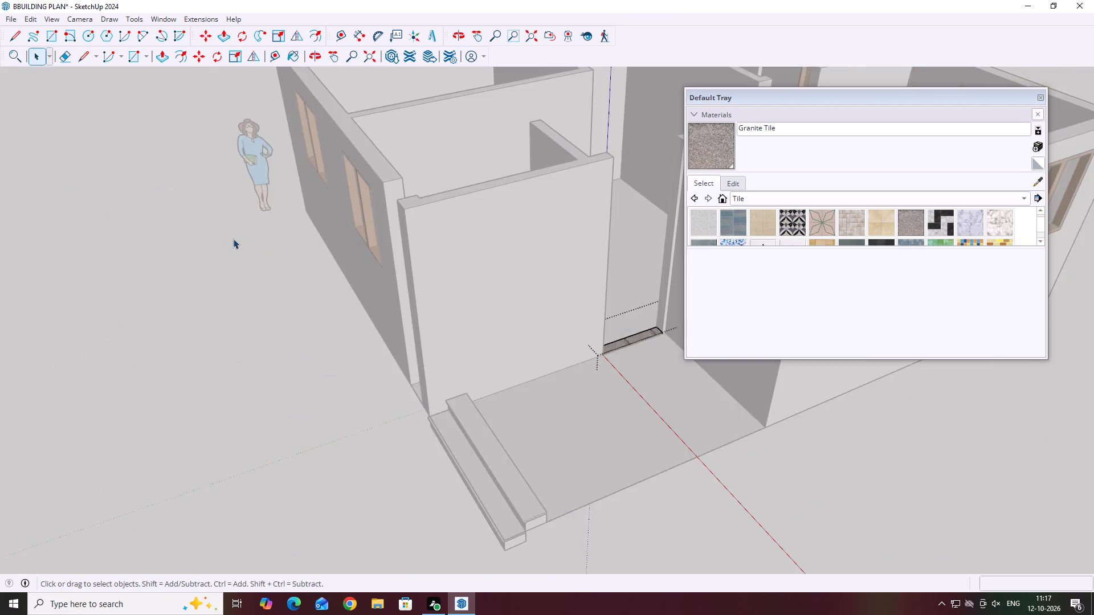
{"action": "middle_click_drag", "start_coordinate": [375, 357], "coordinate": [228, 292]}
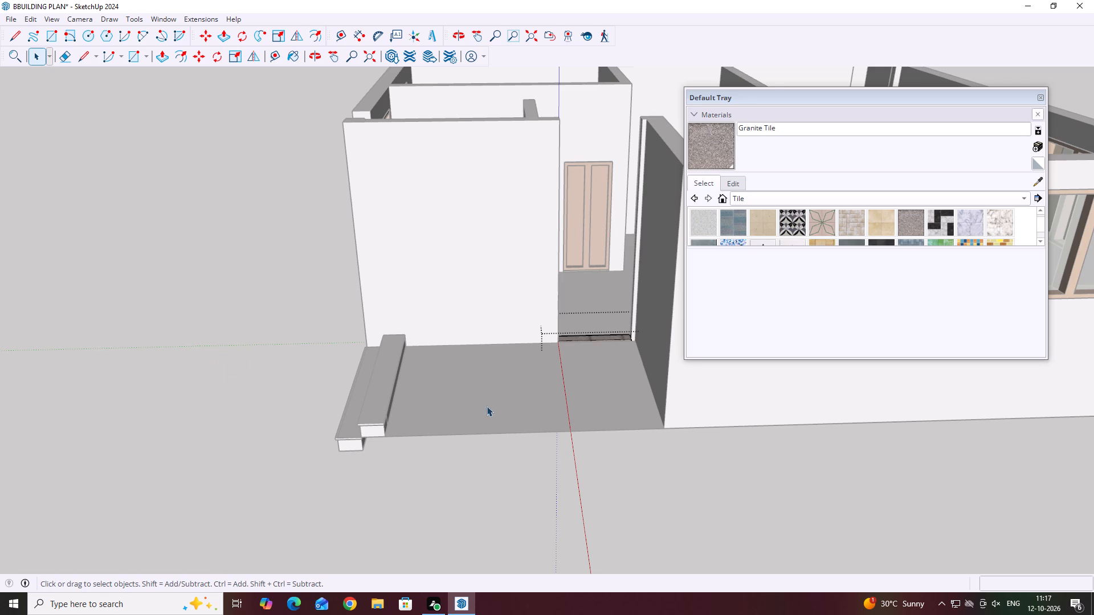
{"action": "middle_click_drag", "start_coordinate": [520, 412], "coordinate": [549, 389]}
{"action": "key", "text": "Escape"}
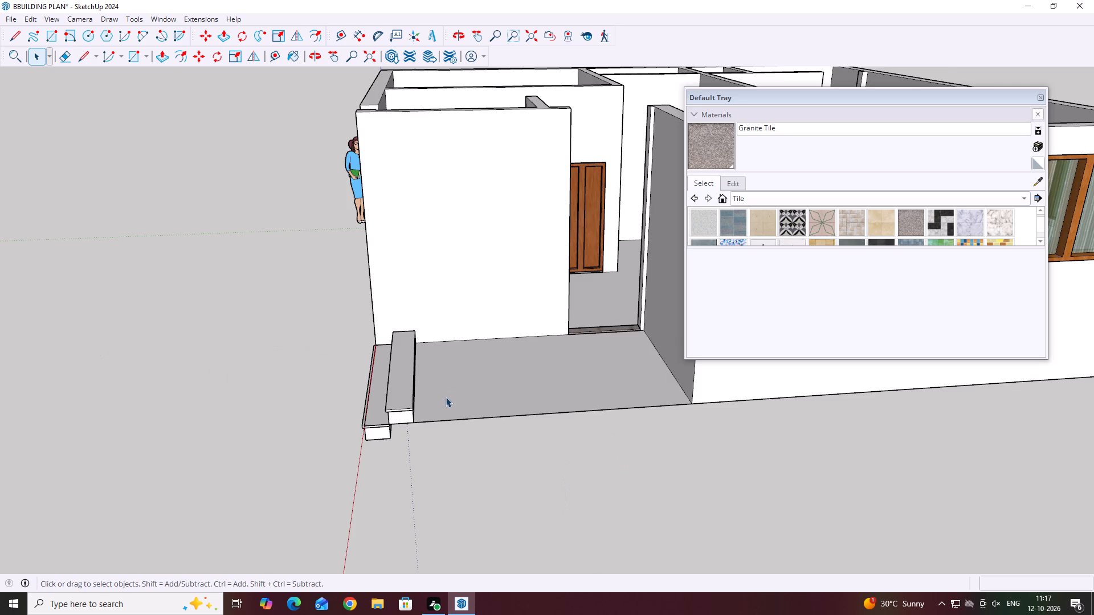
{"action": "key", "text": "space"}
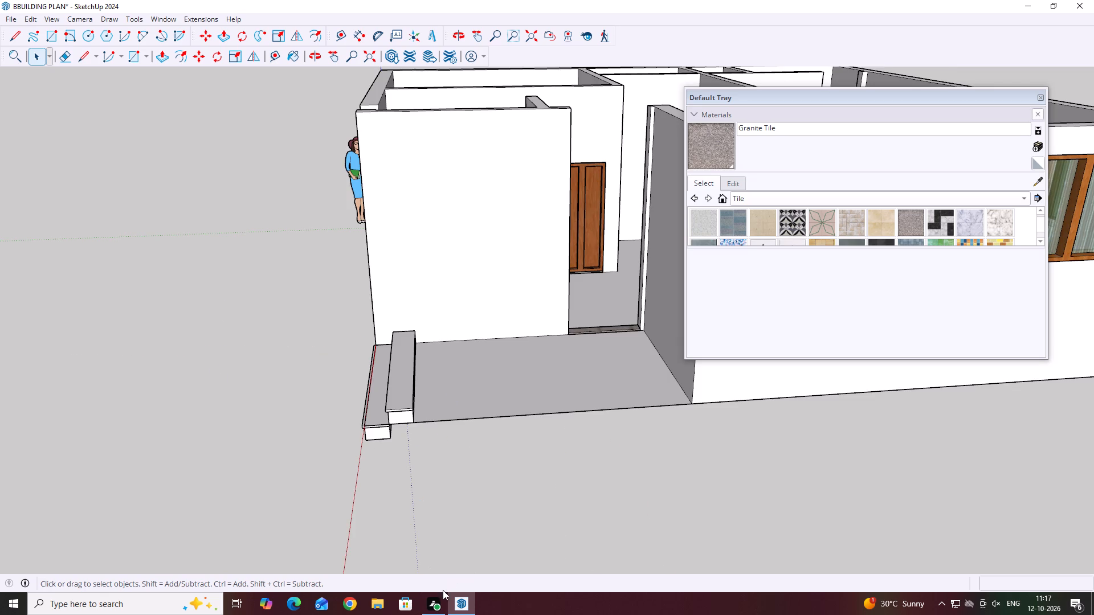
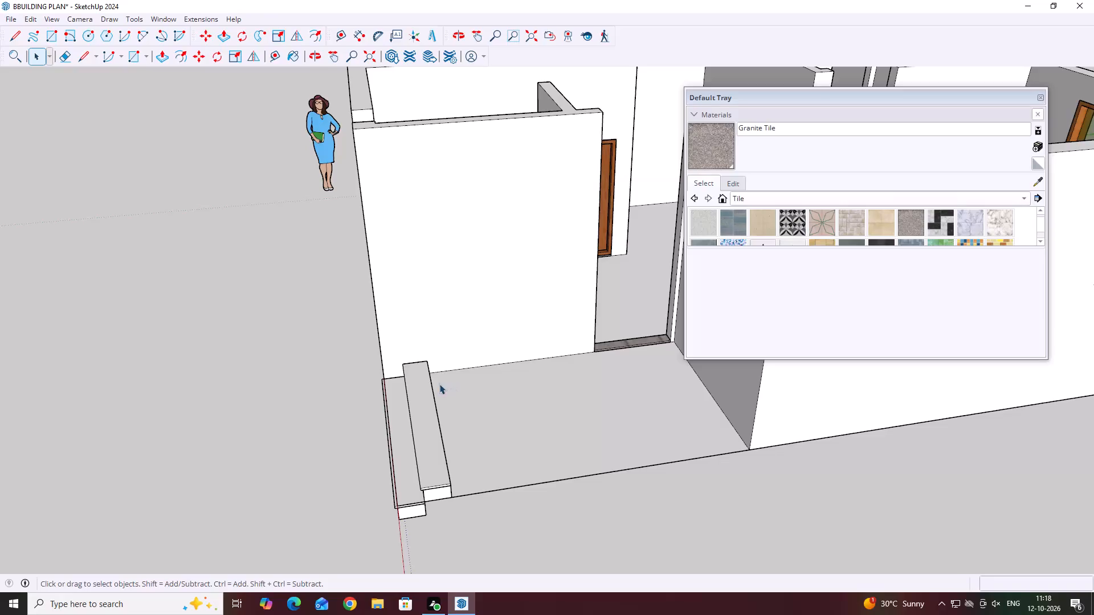
Close the Default Tray with its Materials browser to free the view of the house model.
{"action": "scroll", "coordinate": [432, 382], "scroll_direction": "down", "scroll_amount": 4}
{"action": "middle_click_drag", "start_coordinate": [481, 474], "coordinate": [519, 498]}
{"action": "scroll", "coordinate": [519, 498], "scroll_direction": "down", "scroll_amount": 5}
{"action": "scroll", "coordinate": [401, 428], "scroll_direction": "down", "scroll_amount": 3}
{"action": "middle_click_drag", "start_coordinate": [552, 369], "coordinate": [569, 397]}
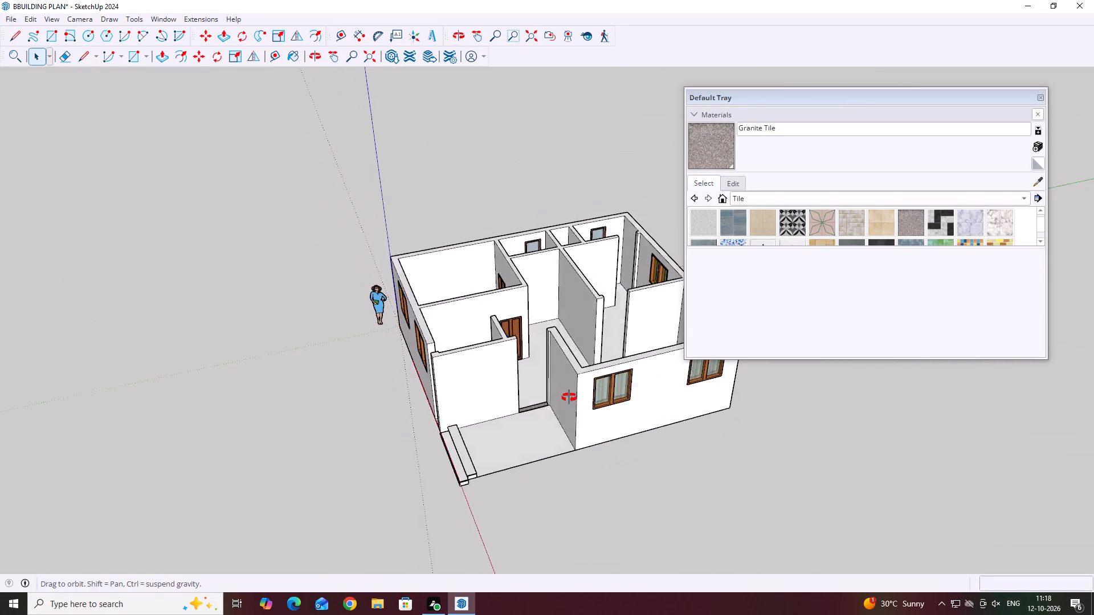
{"action": "middle_click_drag", "start_coordinate": [569, 397], "coordinate": [634, 476]}
{"action": "scroll", "coordinate": [532, 399], "scroll_direction": "up", "scroll_amount": 4}
{"action": "middle_click_drag", "start_coordinate": [622, 445], "coordinate": [443, 391]}
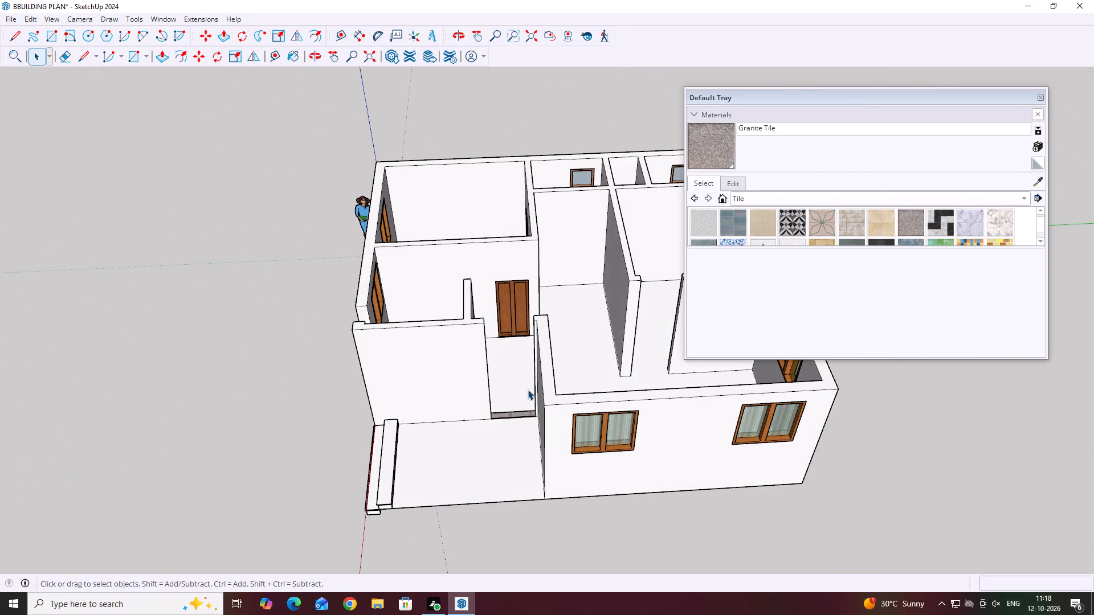
{"action": "left_click", "coordinate": [1045, 100]}
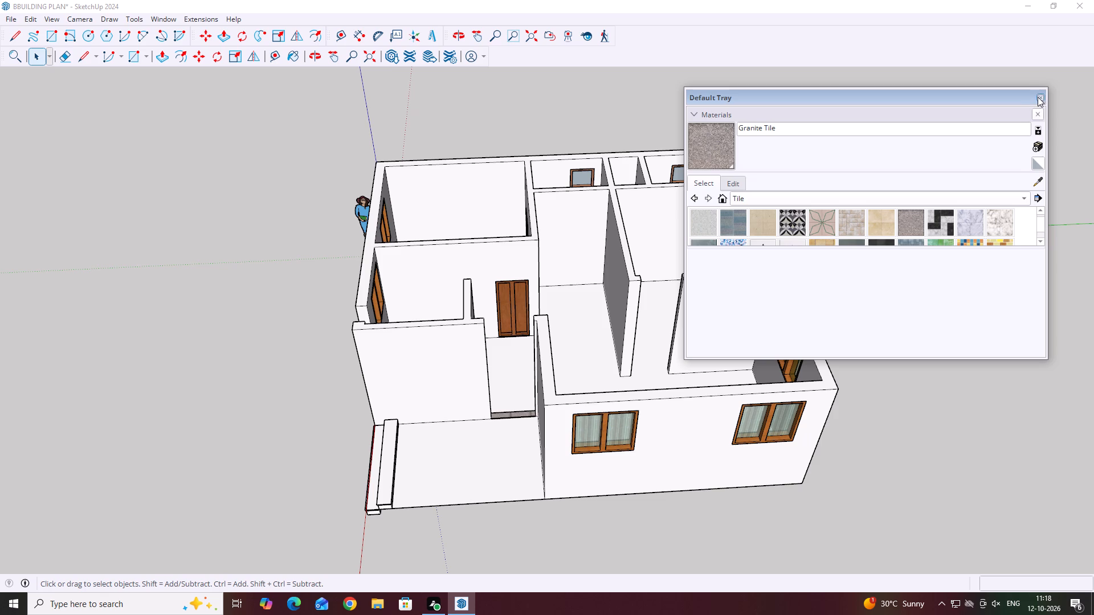
{"action": "left_click", "coordinate": [1038, 97]}
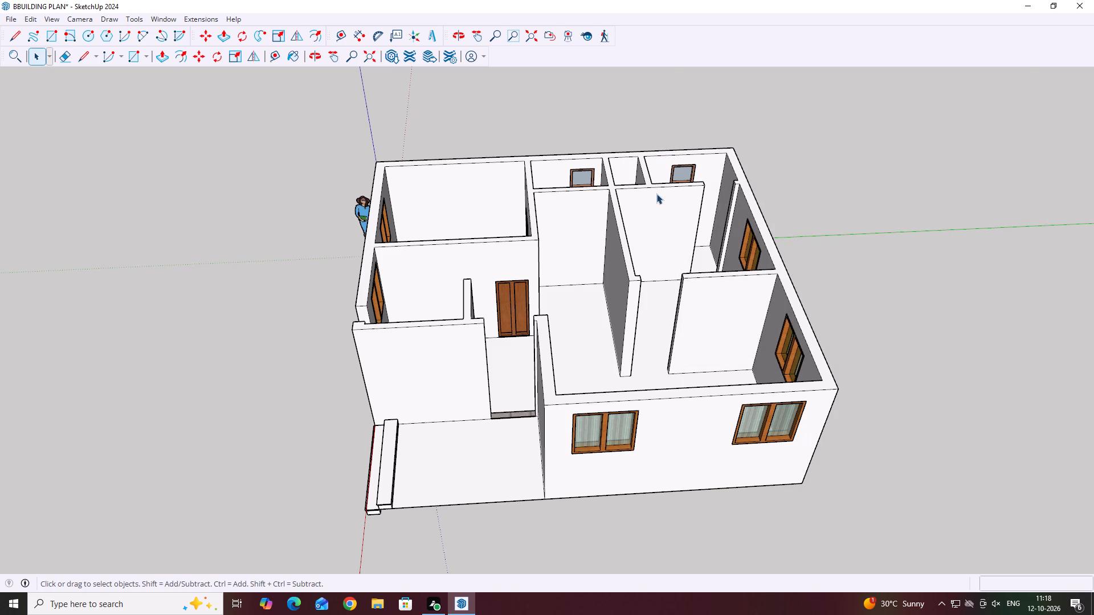
Draw an upright 3'4" by 6' rectangle across the porch doorway, starting at the midpoint of the granite threshold's side edge.
{"action": "middle_click_drag", "start_coordinate": [496, 431], "coordinate": [506, 427]}
{"action": "scroll", "coordinate": [503, 424], "scroll_direction": "up", "scroll_amount": 4}
{"action": "middle_click_drag", "start_coordinate": [494, 391], "coordinate": [483, 392]}
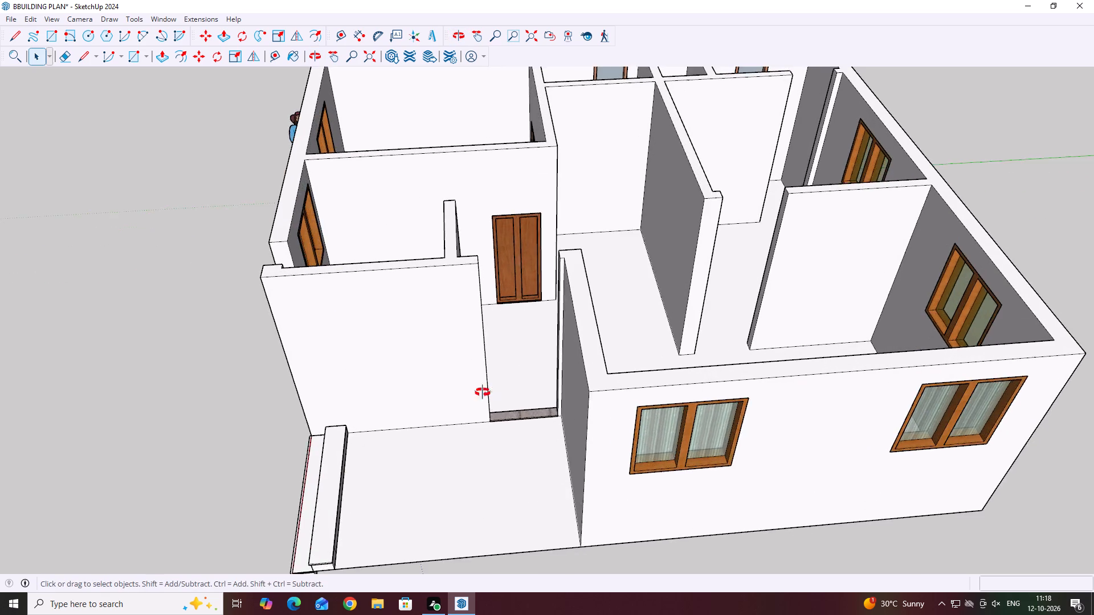
{"action": "middle_click_drag", "start_coordinate": [483, 392], "coordinate": [440, 416]}
{"action": "scroll", "coordinate": [477, 391], "scroll_direction": "up", "scroll_amount": 3}
{"action": "middle_click_drag", "start_coordinate": [473, 399], "coordinate": [462, 437]}
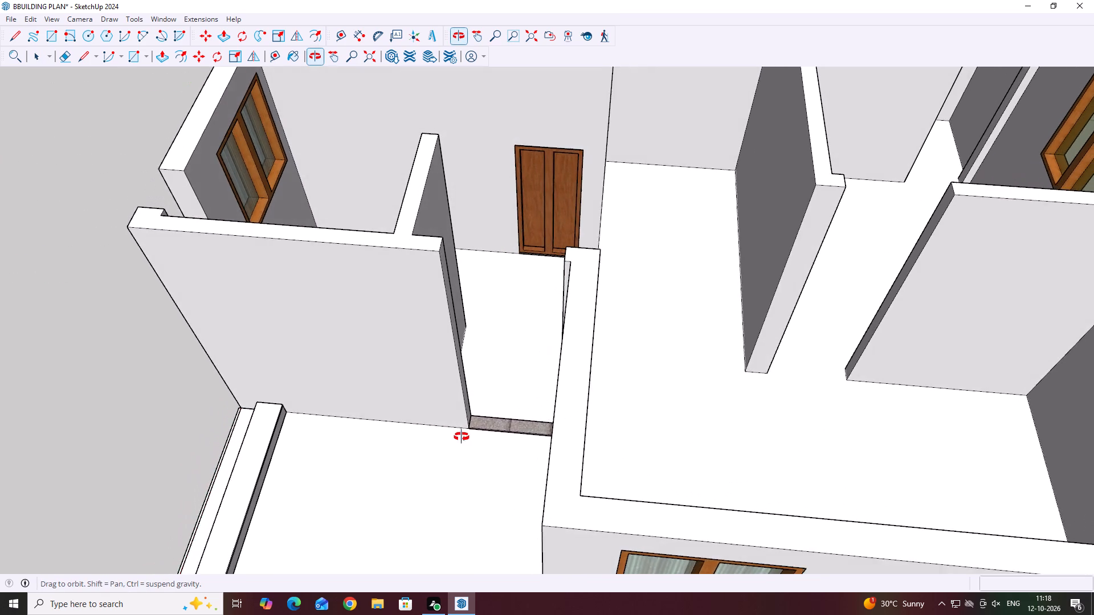
{"action": "middle_click_drag", "start_coordinate": [462, 437], "coordinate": [477, 437]}
{"action": "scroll", "coordinate": [475, 430], "scroll_direction": "up", "scroll_amount": 3}
{"action": "middle_click_drag", "start_coordinate": [472, 421], "coordinate": [511, 429]}
{"action": "key", "text": "r"}
{"action": "scroll", "coordinate": [506, 429], "scroll_direction": "up", "scroll_amount": 6}
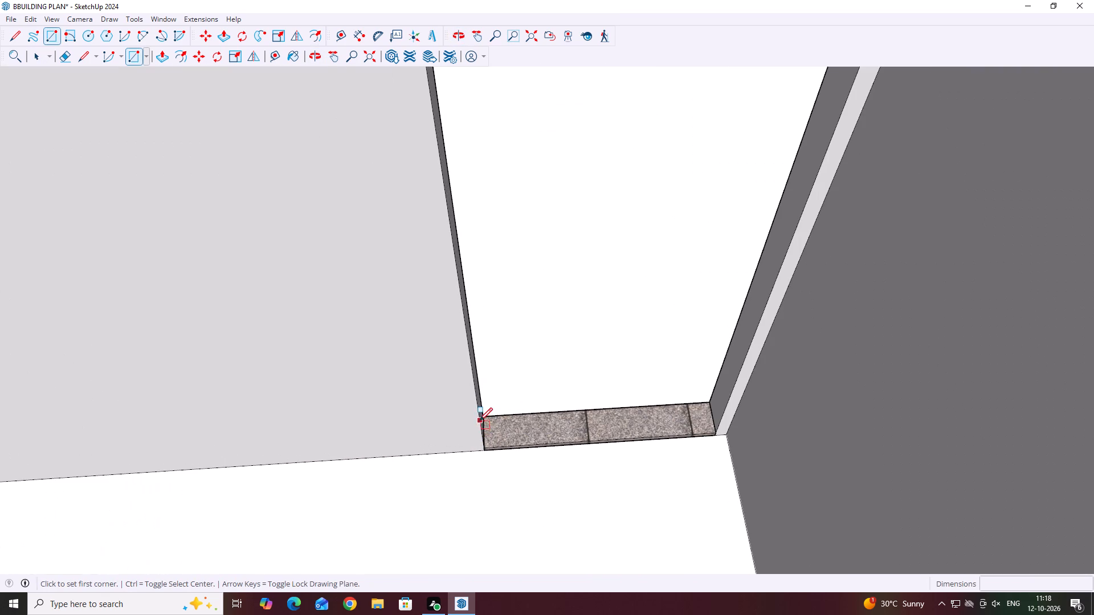
{"action": "scroll", "coordinate": [483, 430], "scroll_direction": "up", "scroll_amount": 10}
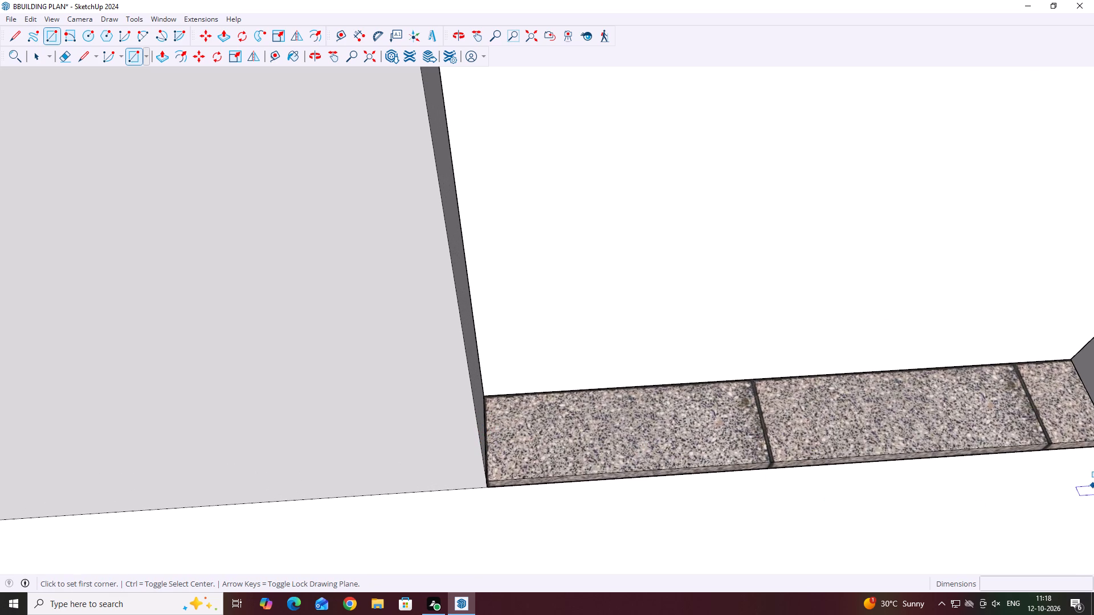
{"action": "left_click", "coordinate": [487, 436]}
{"action": "scroll", "coordinate": [517, 413], "scroll_direction": "down", "scroll_amount": 10}
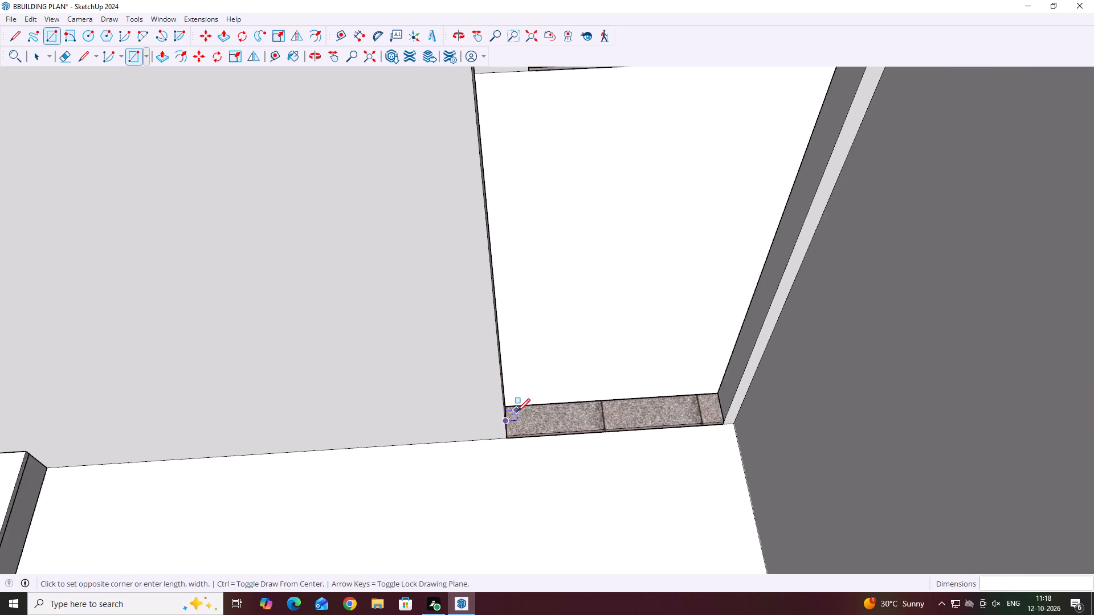
{"action": "scroll", "coordinate": [517, 412], "scroll_direction": "down", "scroll_amount": 6}
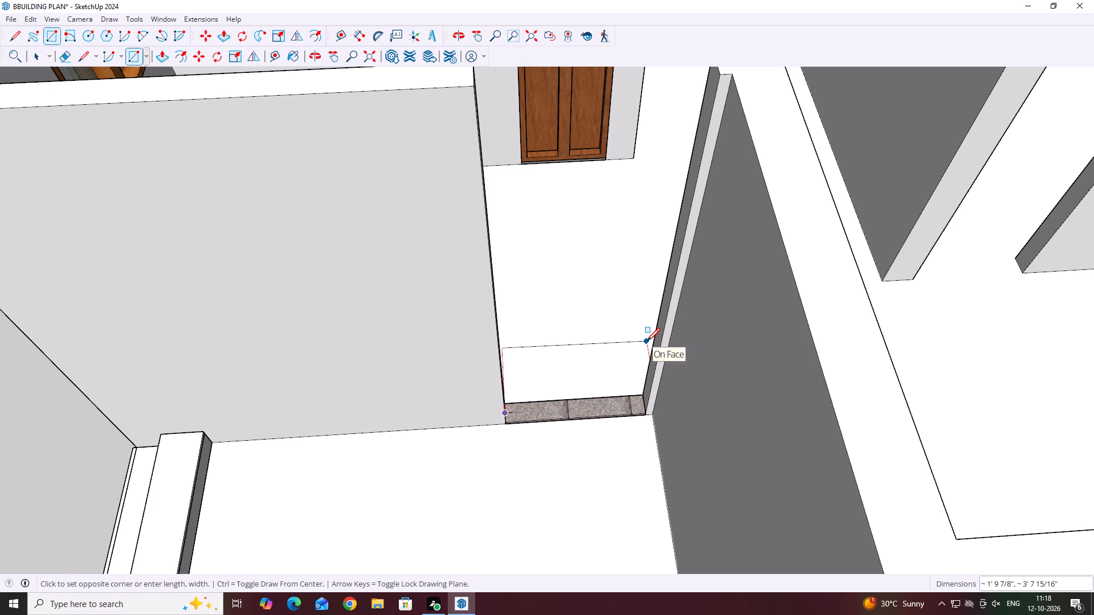
{"action": "key", "text": "Right"}
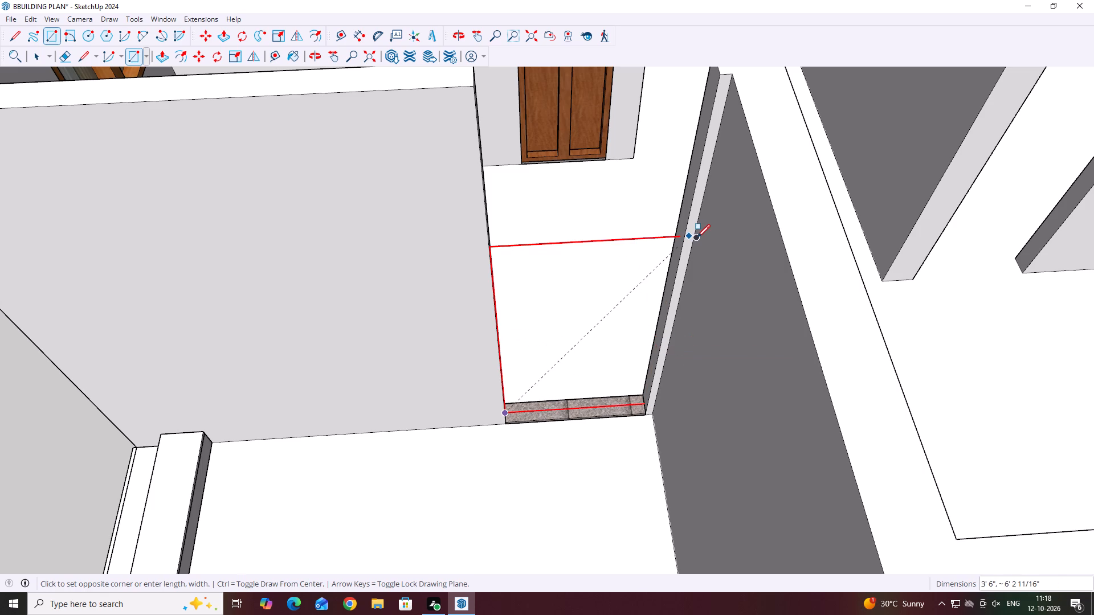
{"action": "type", "text": "3'4"}
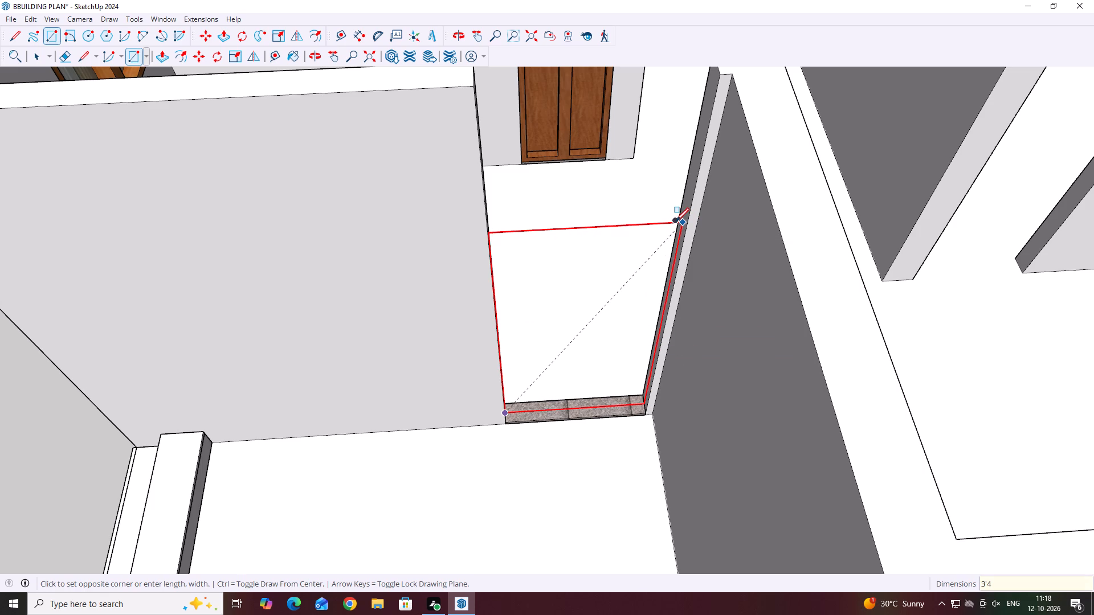
{"action": "key", "text": "period"}
{"action": "key", "text": "BackSpace"}
{"action": "key", "text": "comma"}
{"action": "type", "text": "6'"}
{"action": "key", "text": "Return"}
{"action": "key", "text": "space"}
Move the door rectangle about 3" inward so its bottom corner meets the granite threshold's inner corner.
{"action": "middle_click_drag", "start_coordinate": [615, 317], "coordinate": [615, 325]}
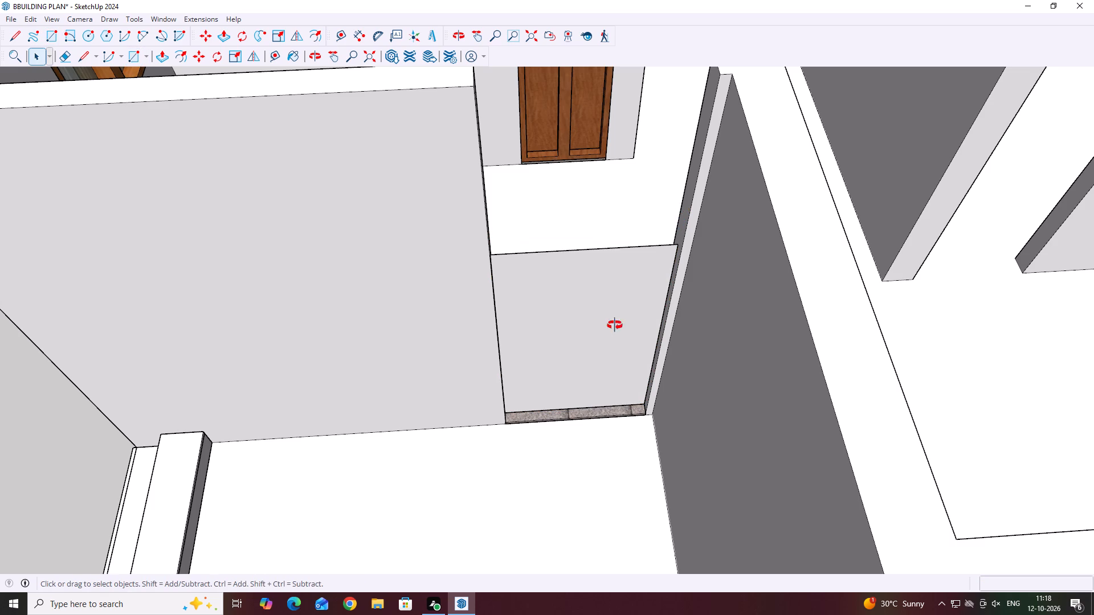
{"action": "middle_click_drag", "start_coordinate": [615, 325], "coordinate": [630, 409]}
{"action": "middle_click_drag", "start_coordinate": [598, 409], "coordinate": [589, 374]}
{"action": "scroll", "coordinate": [594, 363], "scroll_direction": "up", "scroll_amount": 3}
{"action": "middle_click_drag", "start_coordinate": [635, 361], "coordinate": [560, 340]}
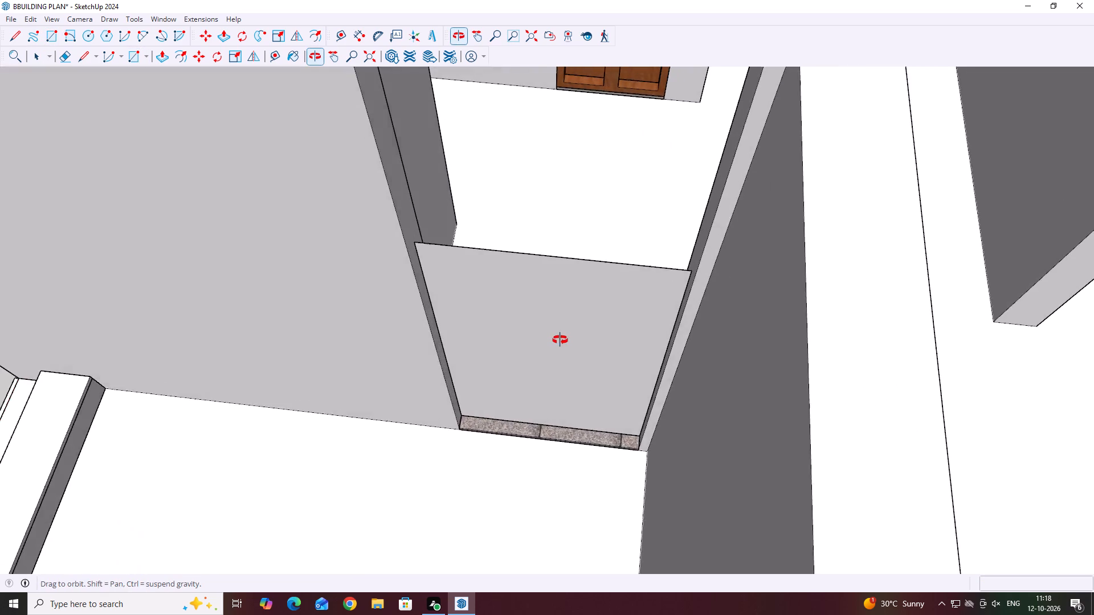
{"action": "middle_click_drag", "start_coordinate": [560, 340], "coordinate": [574, 342]}
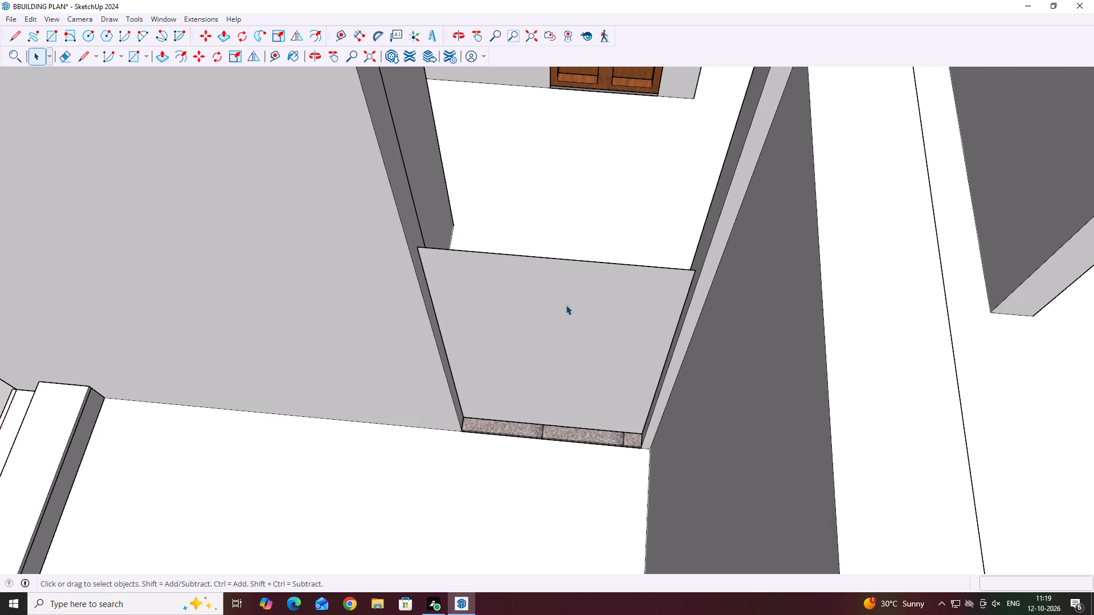
{"action": "left_click", "coordinate": [587, 293]}
{"action": "middle_click_drag", "start_coordinate": [589, 318], "coordinate": [611, 231]}
{"action": "right_click", "coordinate": [583, 253]}
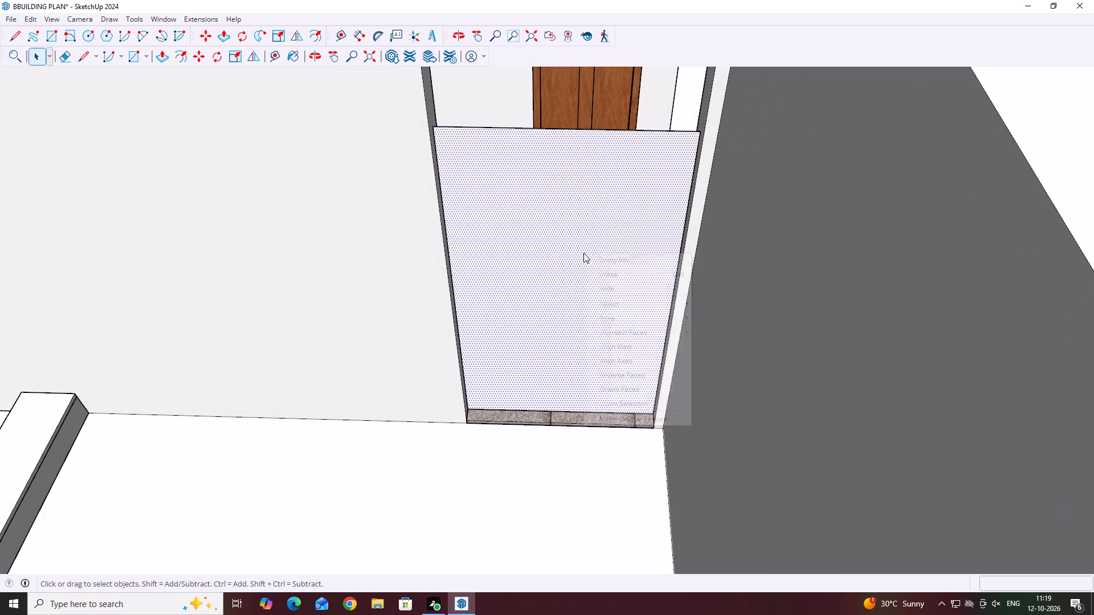
{"action": "left_click", "coordinate": [524, 276]}
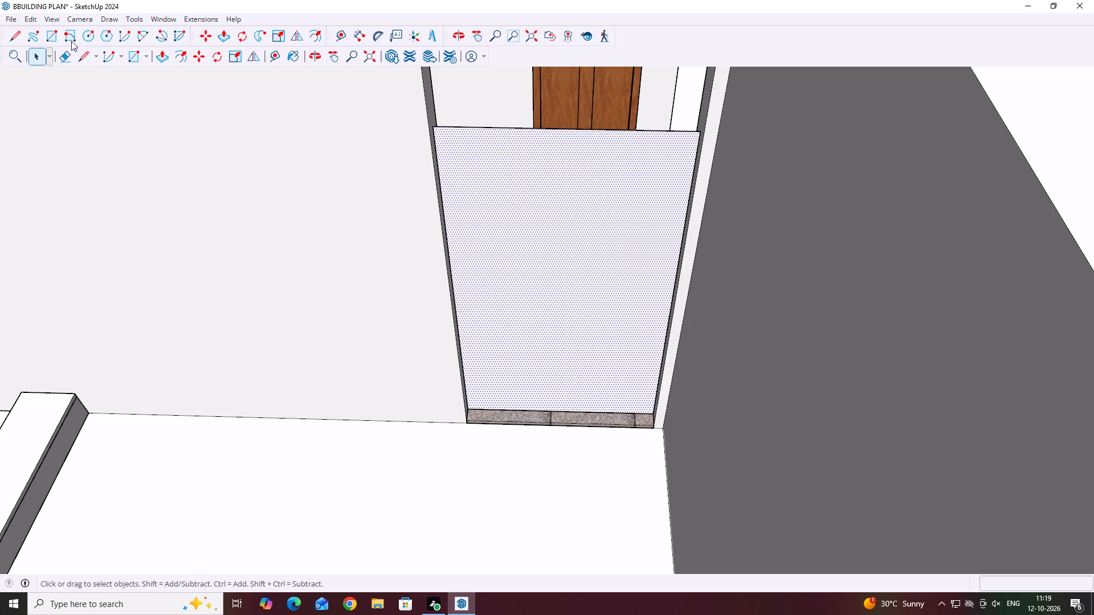
{"action": "left_click", "coordinate": [202, 58]}
{"action": "scroll", "coordinate": [493, 405], "scroll_direction": "up", "scroll_amount": 7}
{"action": "middle_click_drag", "start_coordinate": [486, 414], "coordinate": [350, 415]}
{"action": "scroll", "coordinate": [366, 415], "scroll_direction": "up", "scroll_amount": 11}
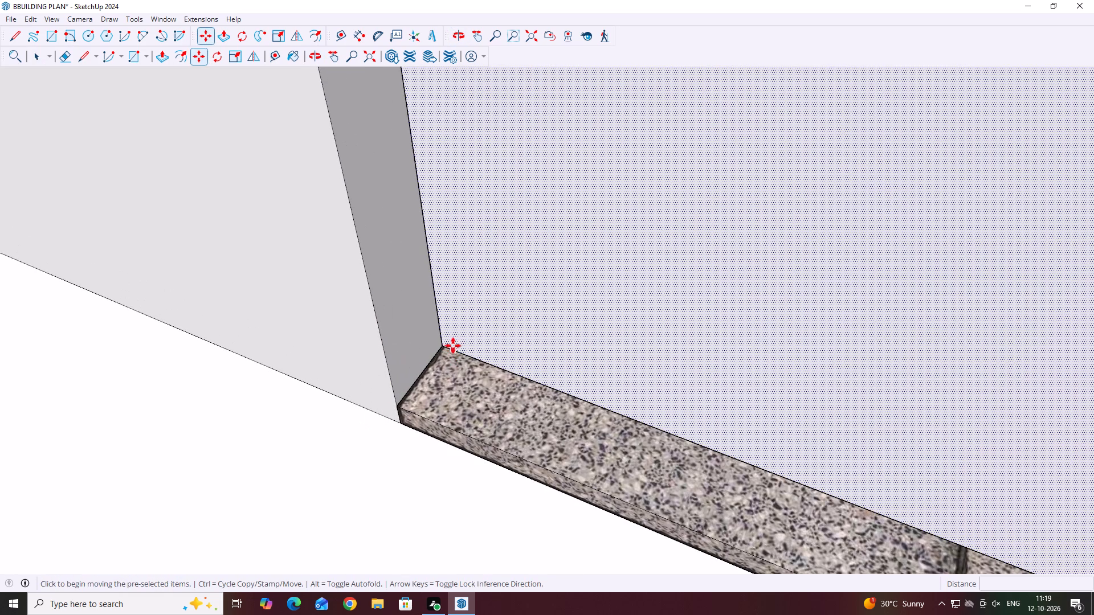
{"action": "left_click", "coordinate": [451, 346]}
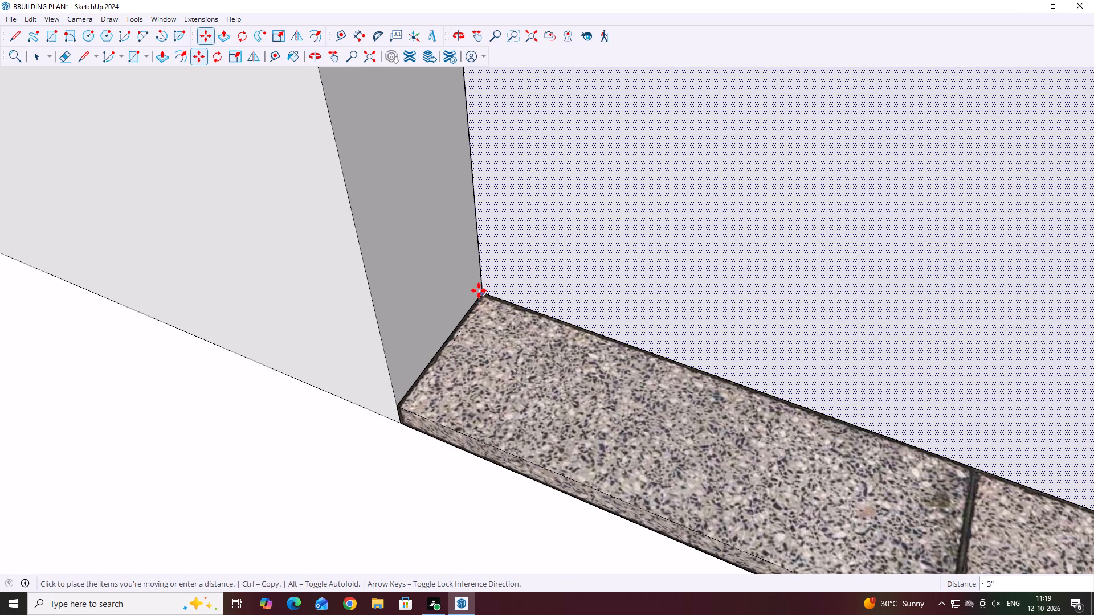
{"action": "left_click", "coordinate": [479, 292]}
{"action": "scroll", "coordinate": [201, 306], "scroll_direction": "down", "scroll_amount": 5}
{"action": "middle_click_drag", "start_coordinate": [136, 314], "coordinate": [334, 372]}
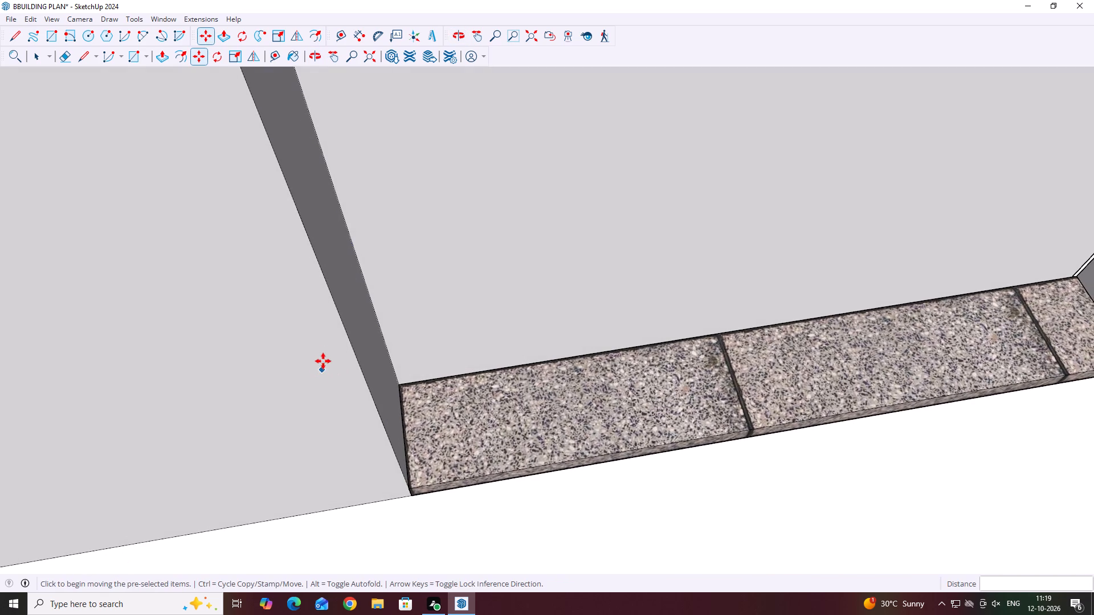
{"action": "key", "text": "space"}
Draw a 6' vertical line between the midpoints of the door rectangle's top and bottom edges, splitting it into two halves.
{"action": "scroll", "coordinate": [300, 359], "scroll_direction": "down", "scroll_amount": 10}
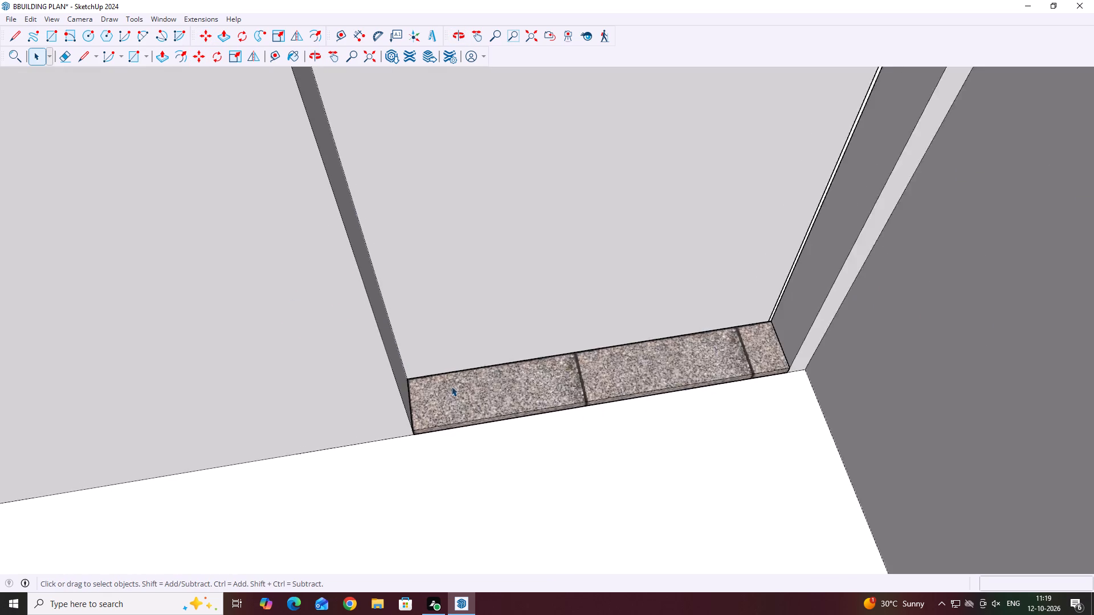
{"action": "scroll", "coordinate": [451, 386], "scroll_direction": "down", "scroll_amount": 13}
{"action": "middle_click_drag", "start_coordinate": [511, 346], "coordinate": [491, 313]}
{"action": "scroll", "coordinate": [477, 318], "scroll_direction": "up", "scroll_amount": 3}
{"action": "middle_click_drag", "start_coordinate": [479, 364], "coordinate": [479, 311]}
{"action": "triple_click", "coordinate": [478, 296]}
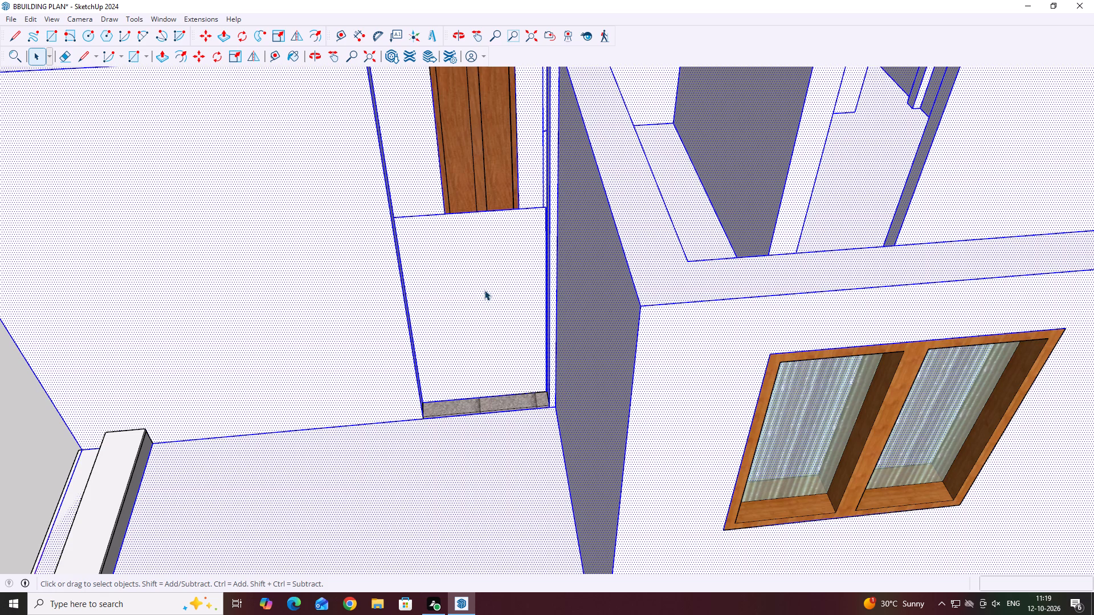
{"action": "left_click", "coordinate": [493, 281]}
{"action": "left_click", "coordinate": [487, 293]}
{"action": "left_click", "coordinate": [487, 293]}
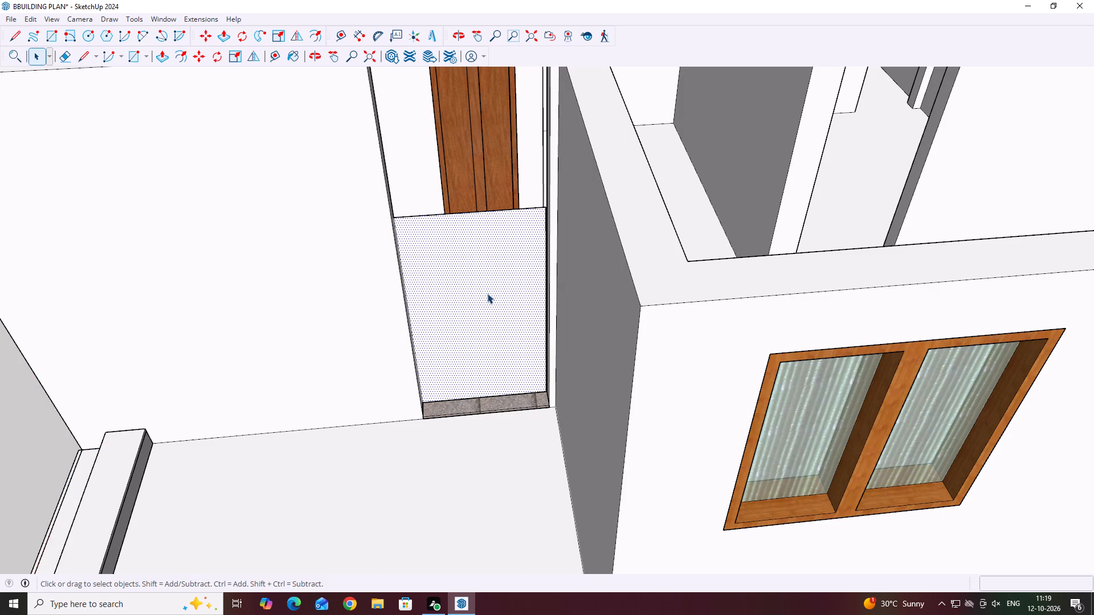
{"action": "double_click", "coordinate": [487, 293]}
{"action": "key", "text": "l"}
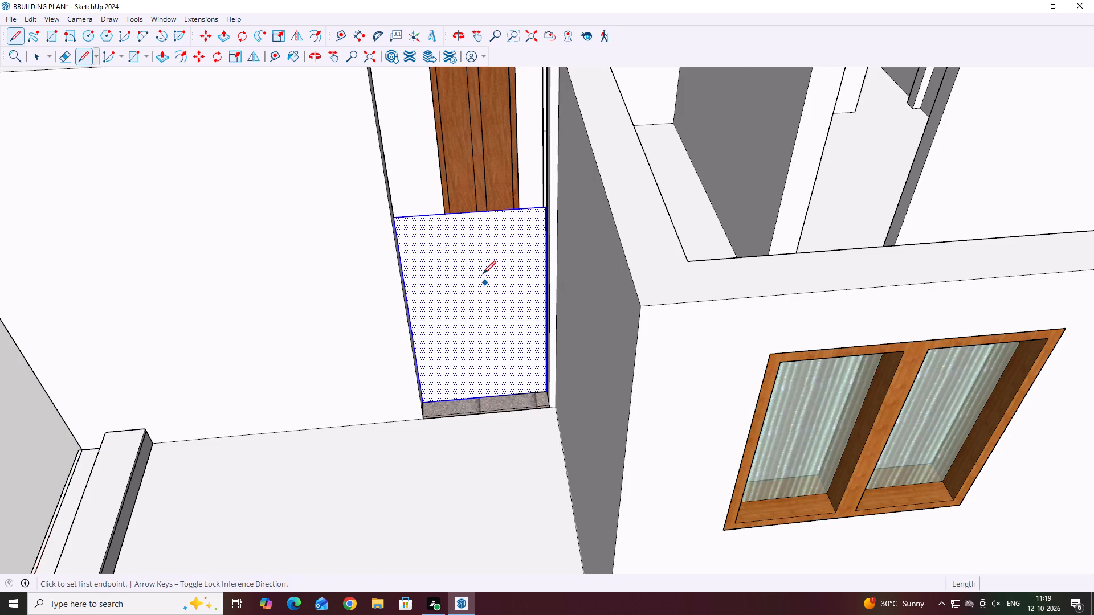
{"action": "left_click", "coordinate": [471, 210]}
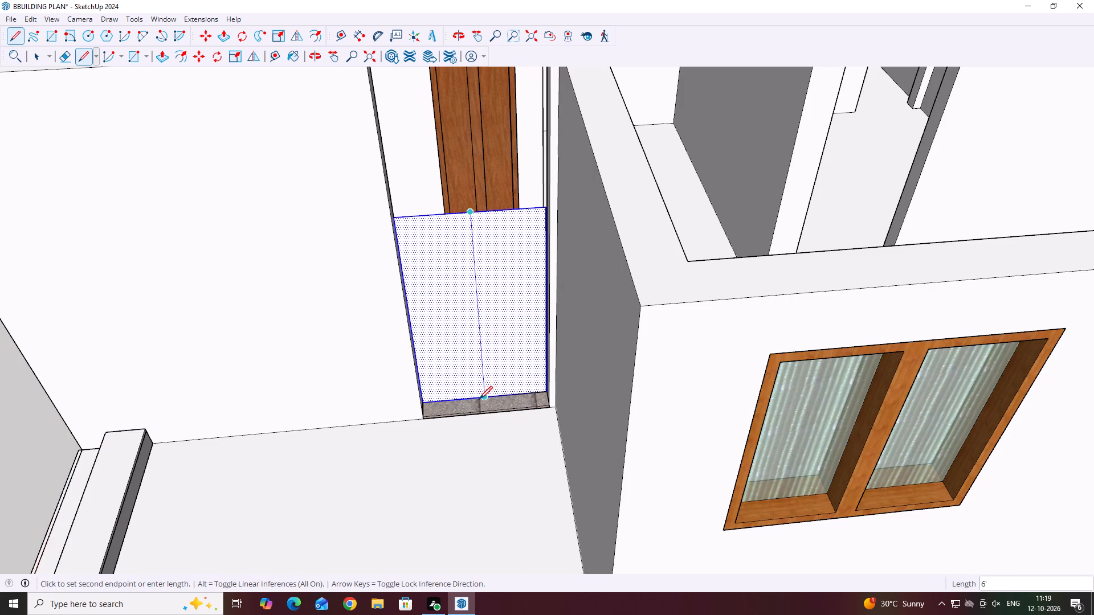
{"action": "left_click", "coordinate": [484, 400]}
{"action": "key", "text": "space"}
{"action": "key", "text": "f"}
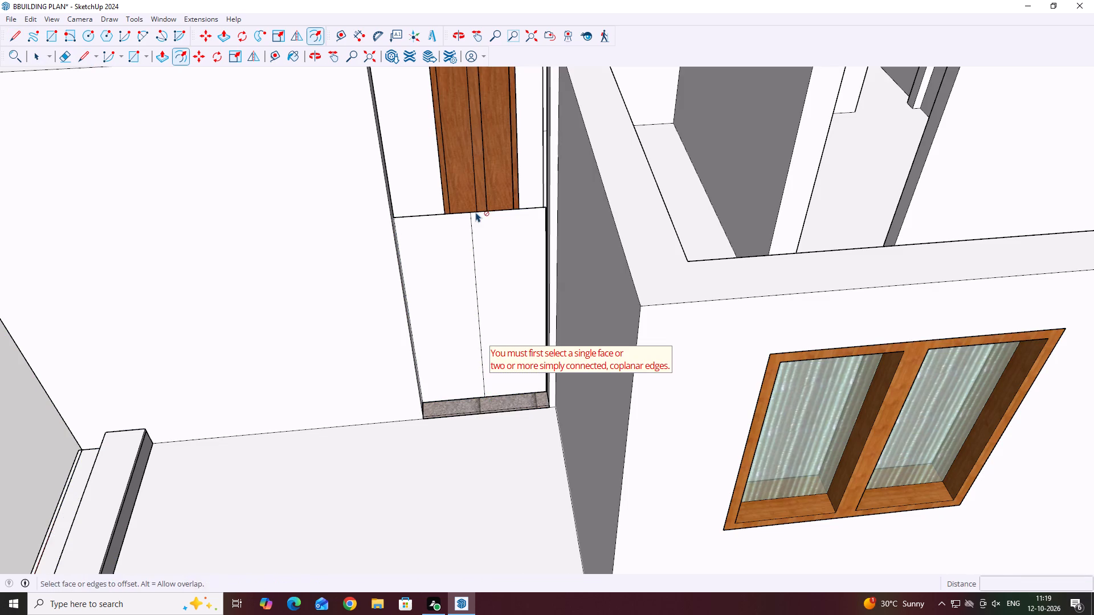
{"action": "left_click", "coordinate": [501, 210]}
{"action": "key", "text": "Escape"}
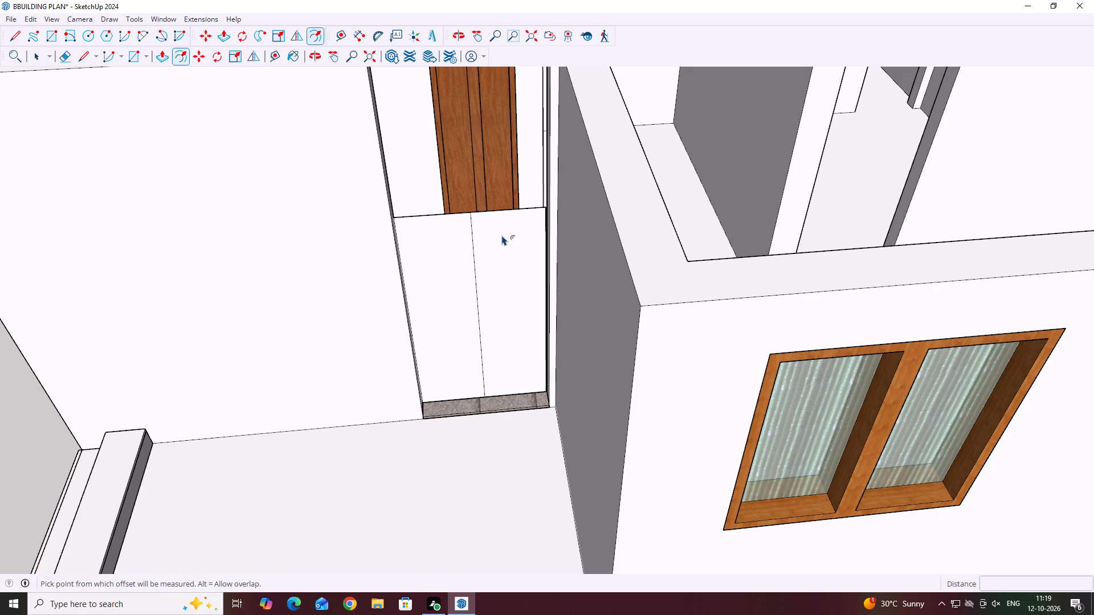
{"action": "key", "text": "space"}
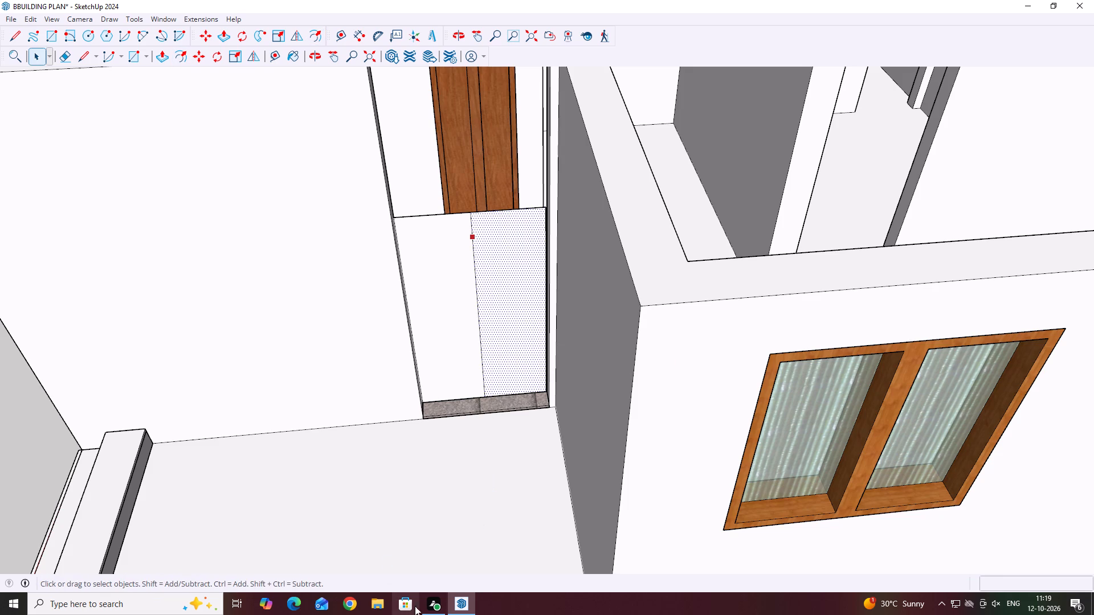
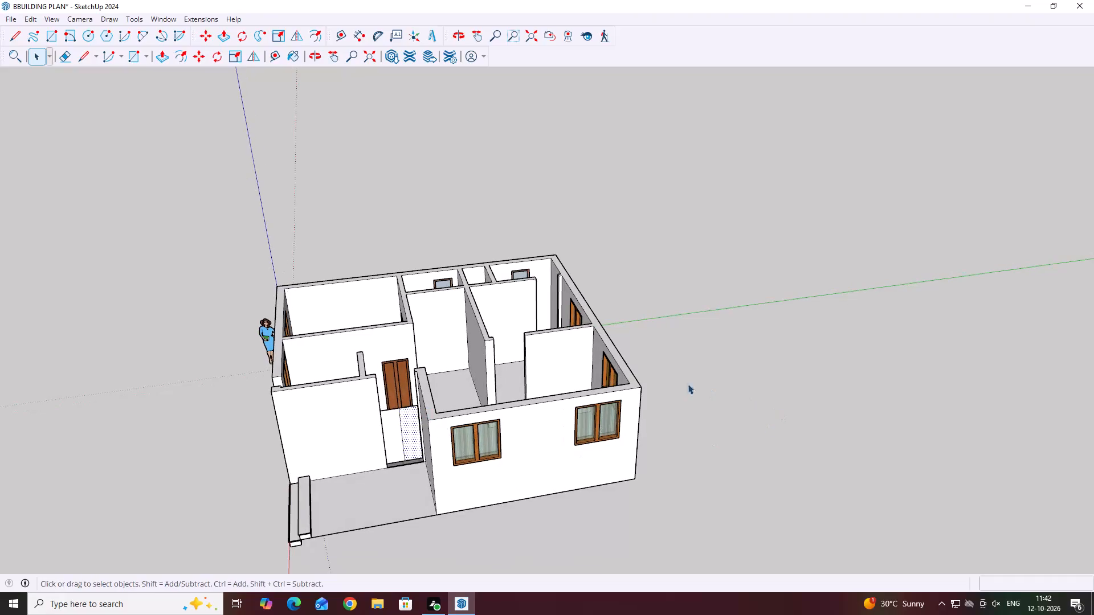
Delete the vertical line that splits the door rectangle in the porch doorway into two halves.
{"action": "middle_click_drag", "start_coordinate": [407, 407], "coordinate": [390, 411]}
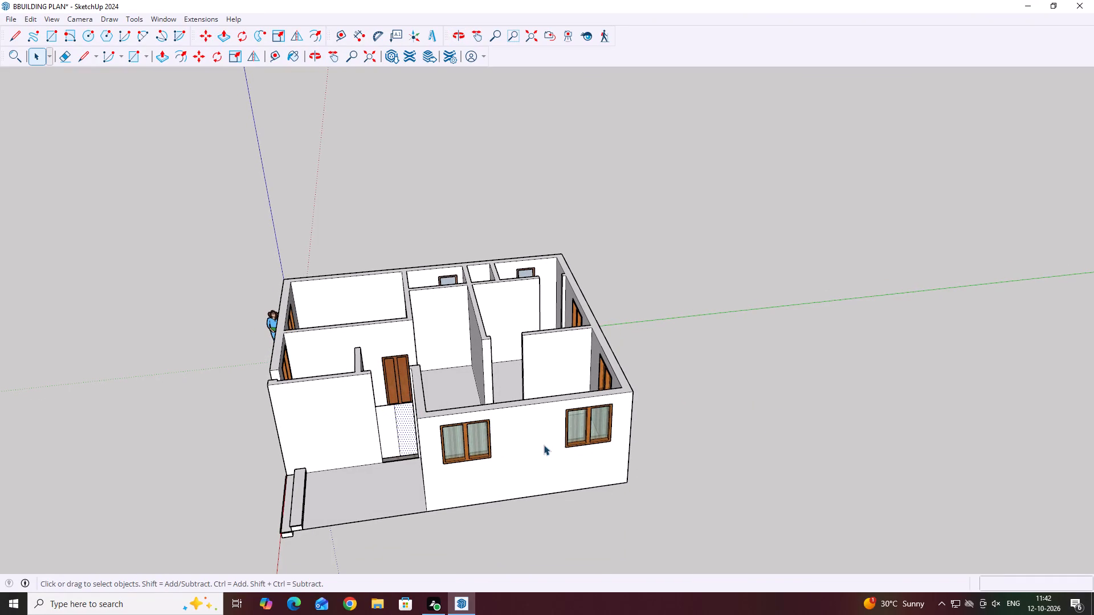
{"action": "scroll", "coordinate": [373, 413], "scroll_direction": "up", "scroll_amount": 6}
{"action": "middle_click_drag", "start_coordinate": [431, 449], "coordinate": [398, 437]}
{"action": "scroll", "coordinate": [397, 434], "scroll_direction": "up", "scroll_amount": 3}
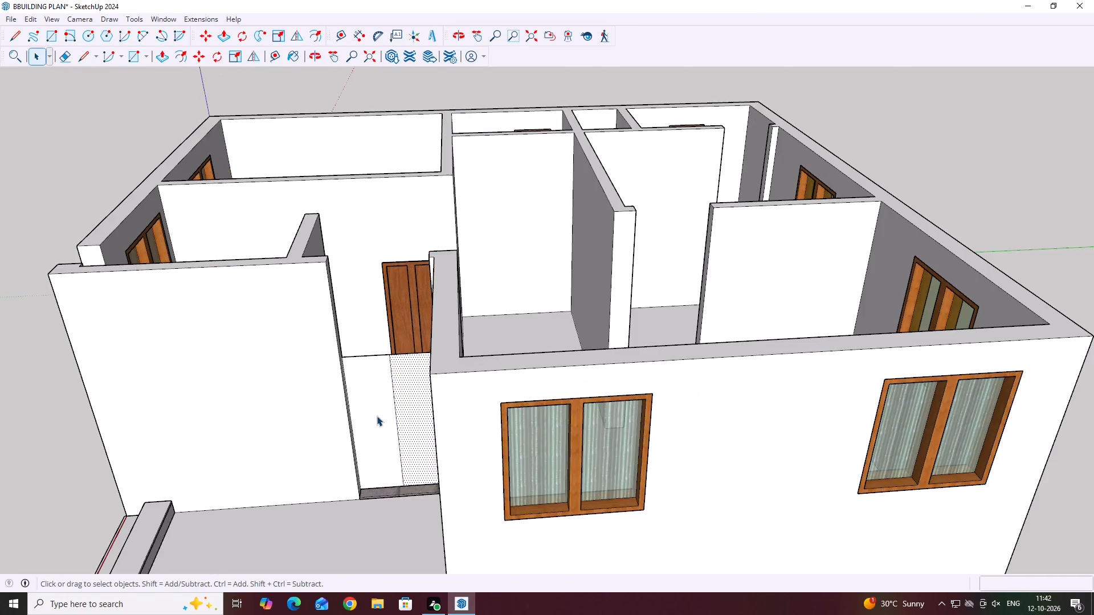
{"action": "middle_click_drag", "start_coordinate": [375, 414], "coordinate": [372, 388]}
{"action": "scroll", "coordinate": [372, 393], "scroll_direction": "up", "scroll_amount": 7}
{"action": "left_click", "coordinate": [401, 363]}
{"action": "left_click", "coordinate": [426, 364]}
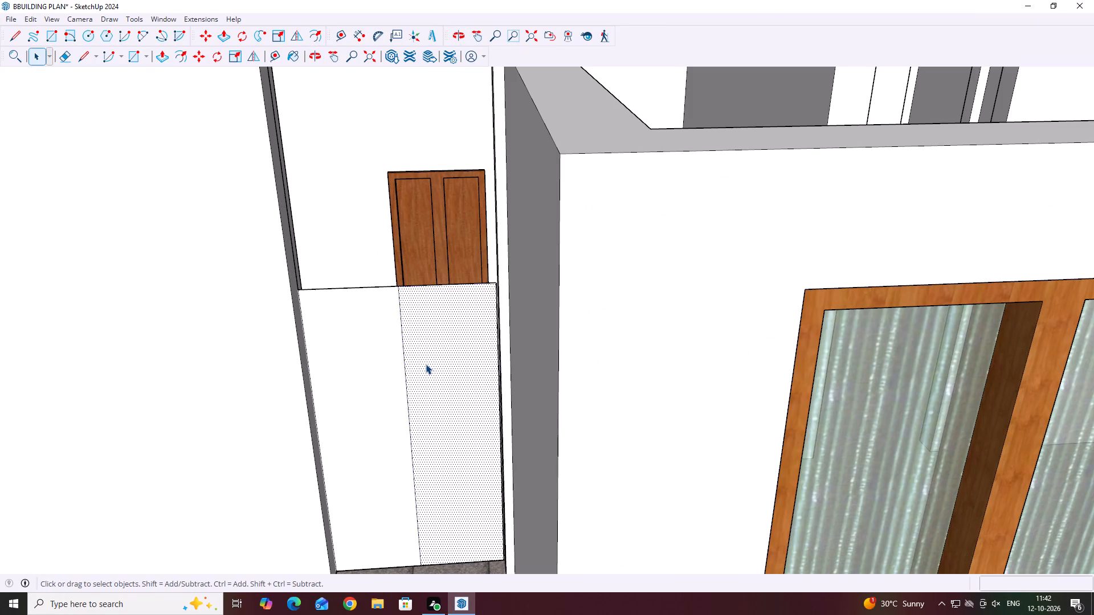
{"action": "left_click", "coordinate": [406, 385]}
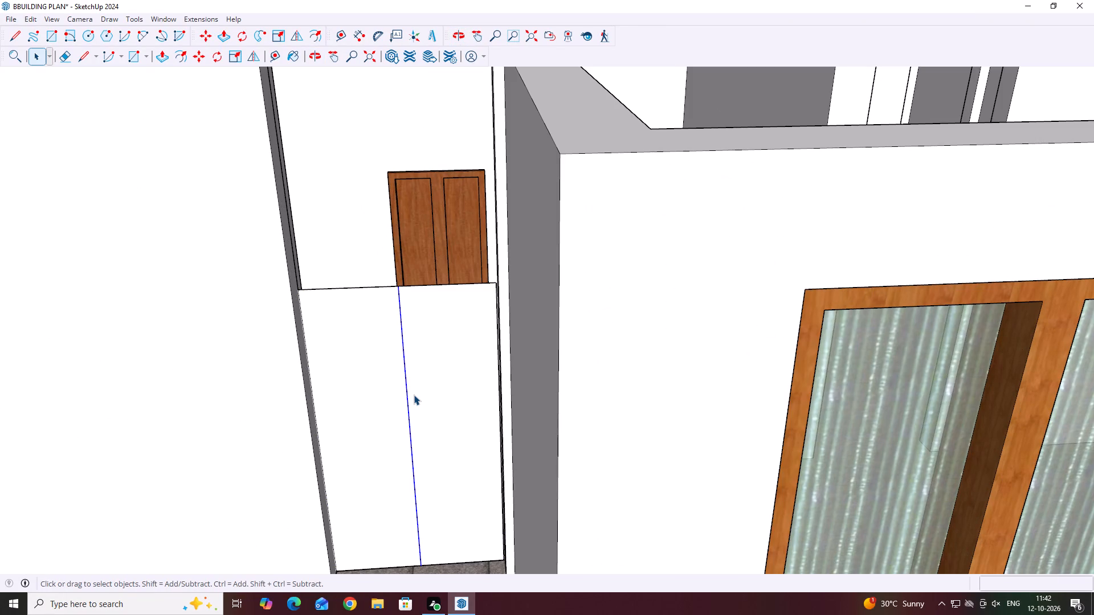
{"action": "key", "text": "Delete"}
Make a group from the undivided door rectangle's face and edges.
{"action": "double_click", "coordinate": [412, 376]}
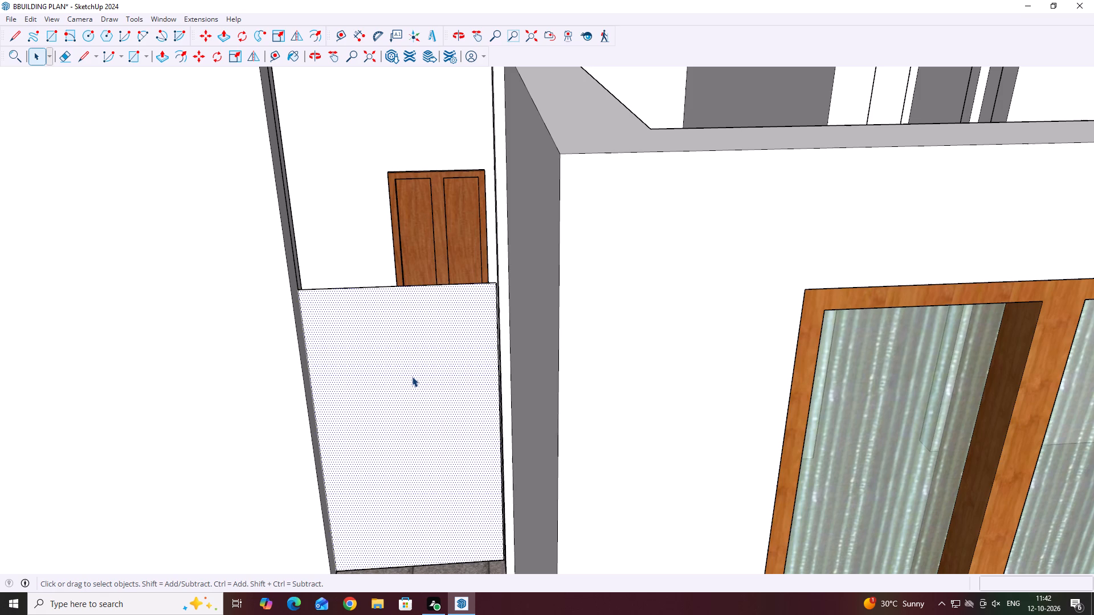
{"action": "right_click_drag", "start_coordinate": [403, 372], "coordinate": [401, 367]}
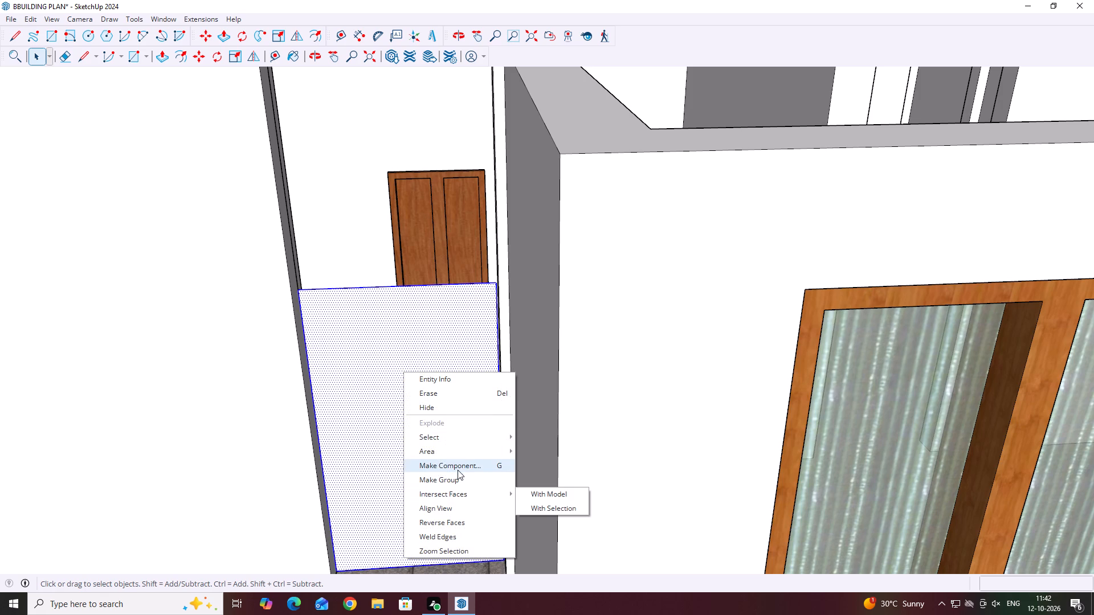
{"action": "left_click", "coordinate": [442, 477]}
{"action": "scroll", "coordinate": [448, 468], "scroll_direction": "down", "scroll_amount": 3}
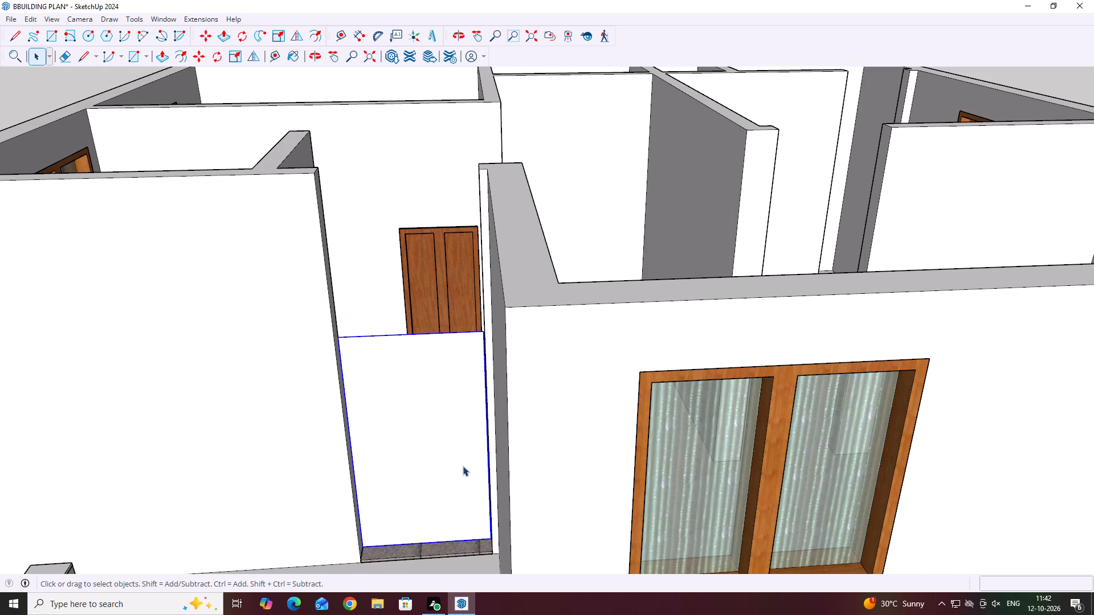
Open the door group for editing and draw a 6' vertical line between the midpoints of its top and bottom edges.
{"action": "right_click", "coordinate": [425, 409]}
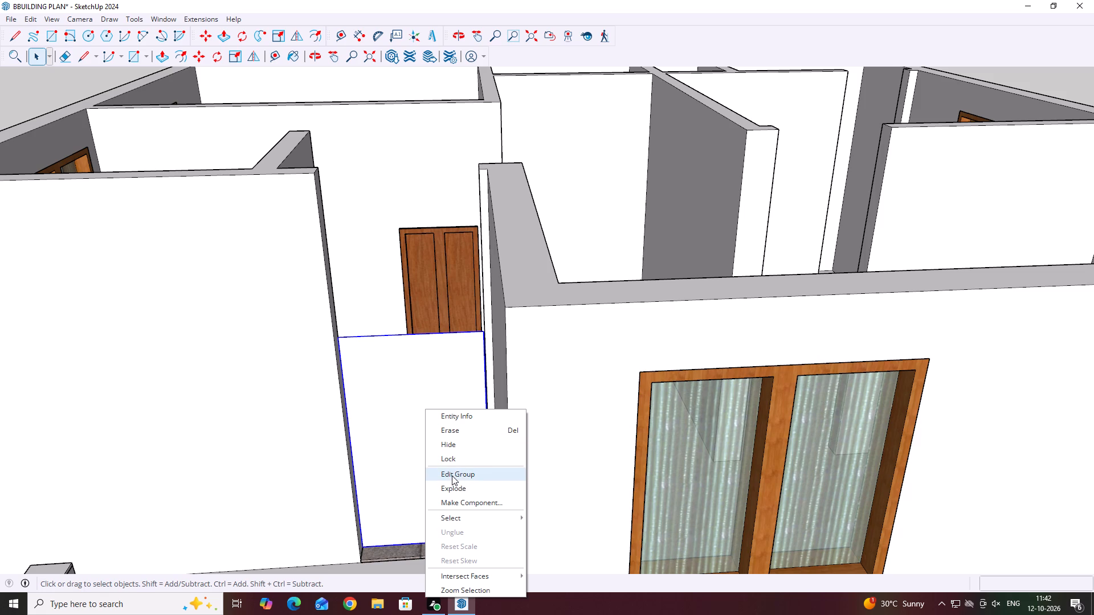
{"action": "left_click", "coordinate": [450, 475]}
{"action": "left_click", "coordinate": [425, 419]}
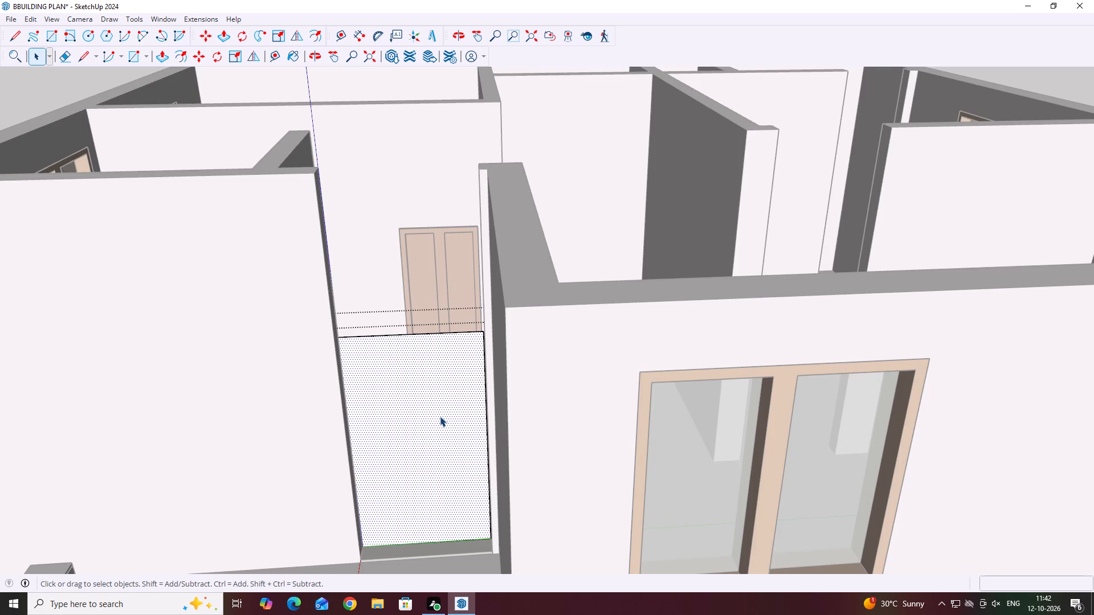
{"action": "key", "text": "l"}
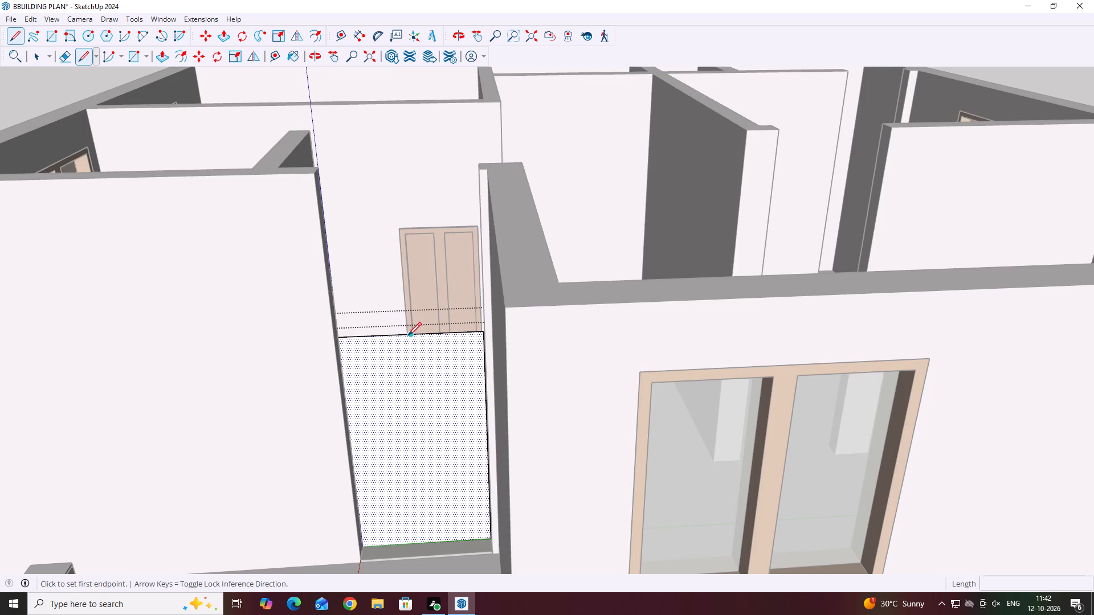
{"action": "left_click", "coordinate": [410, 336]}
{"action": "left_click", "coordinate": [428, 544]}
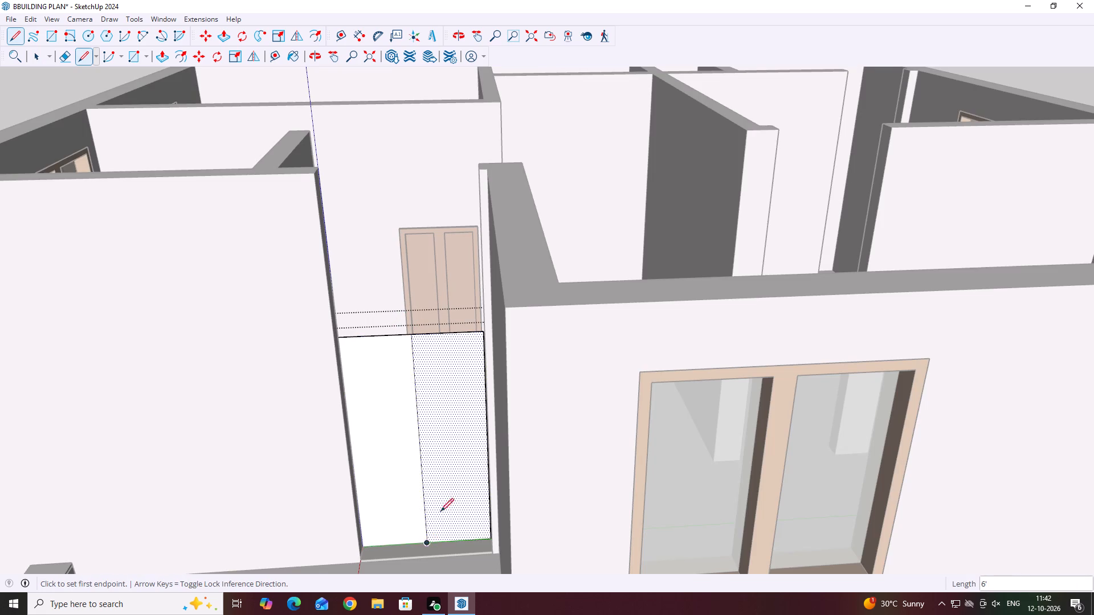
{"action": "scroll", "coordinate": [437, 429], "scroll_direction": "down", "scroll_amount": 6}
{"action": "key", "text": "space"}
Offset the outline of the door's right-hand half 2" inward.
{"action": "scroll", "coordinate": [427, 427], "scroll_direction": "up", "scroll_amount": 5}
{"action": "middle_click_drag", "start_coordinate": [448, 424], "coordinate": [431, 432]}
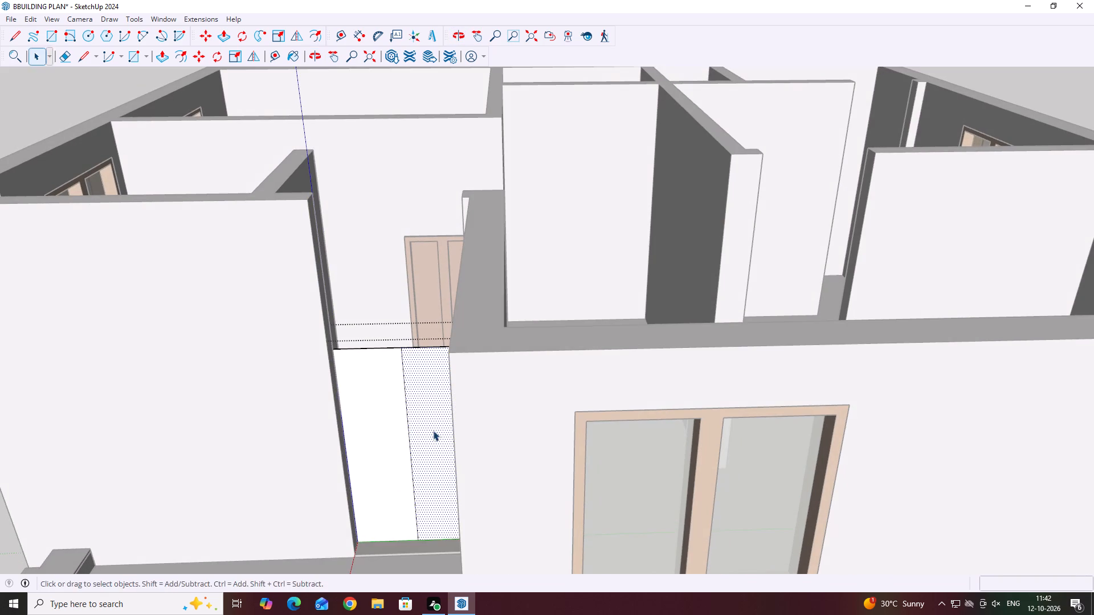
{"action": "key", "text": "f"}
{"action": "scroll", "coordinate": [433, 405], "scroll_direction": "up", "scroll_amount": 6}
{"action": "left_click", "coordinate": [408, 303]}
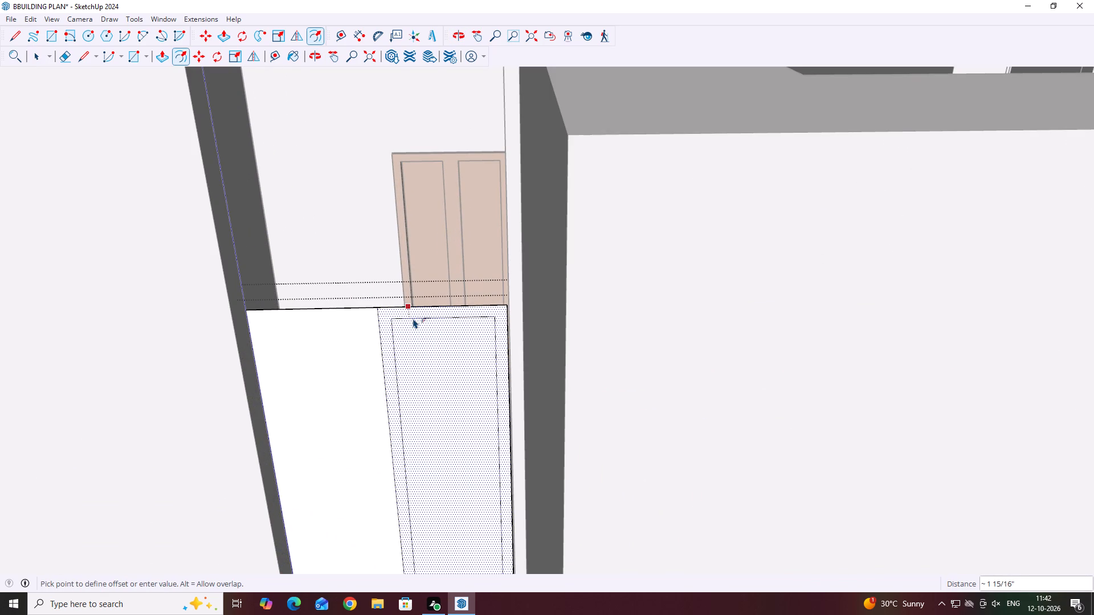
{"action": "key", "text": "2"}
{"action": "key", "text": "Return"}
{"action": "key", "text": "space"}
Offset the outline of the door's left-hand half 2" inward.
{"action": "left_click", "coordinate": [364, 327]}
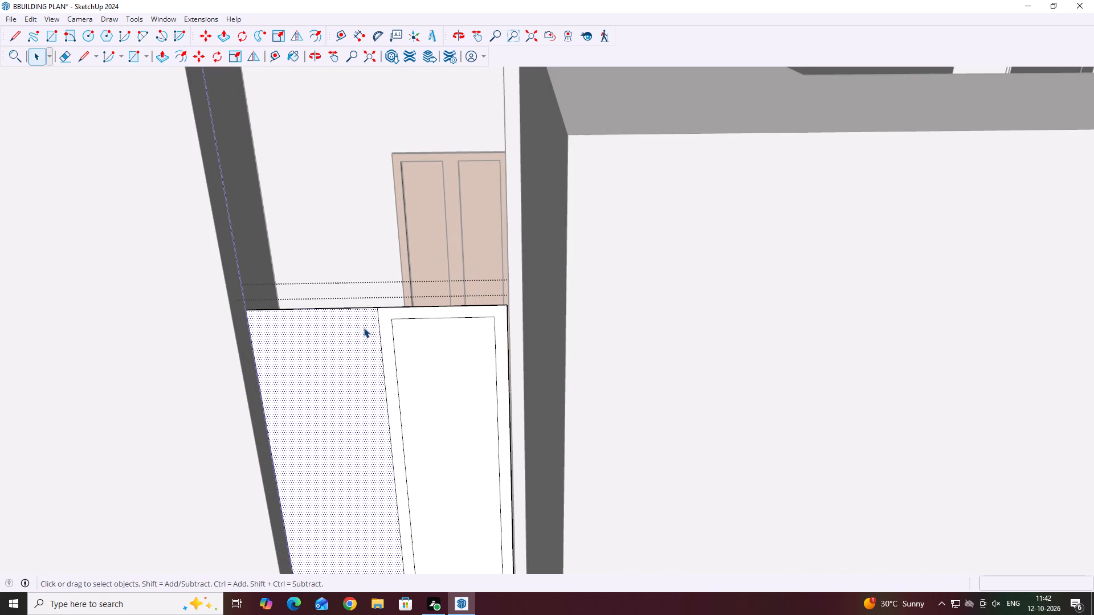
{"action": "key", "text": "f"}
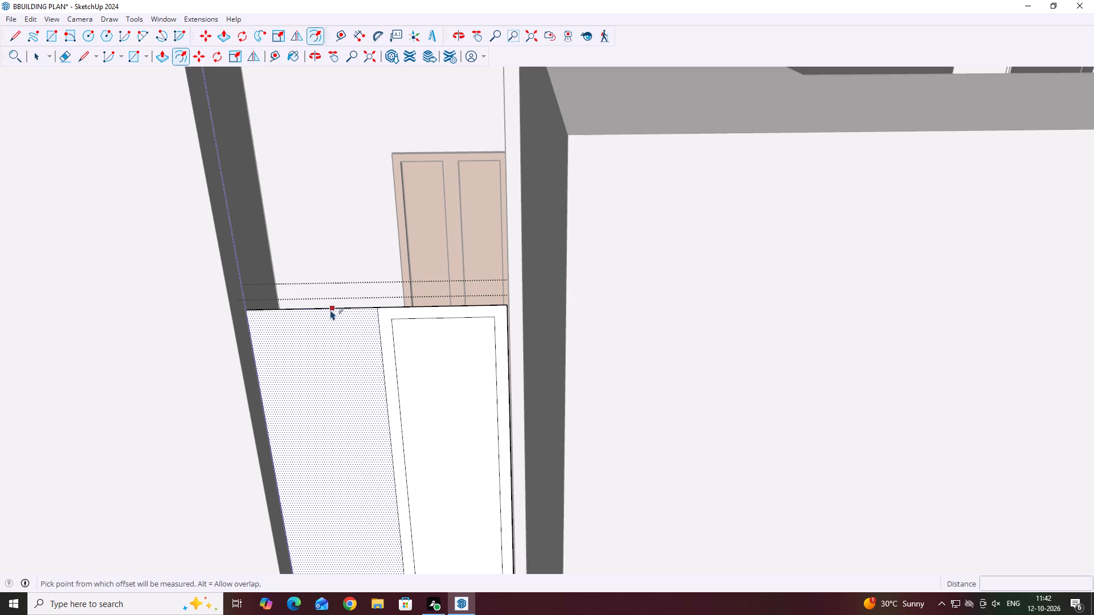
{"action": "left_click", "coordinate": [326, 309]}
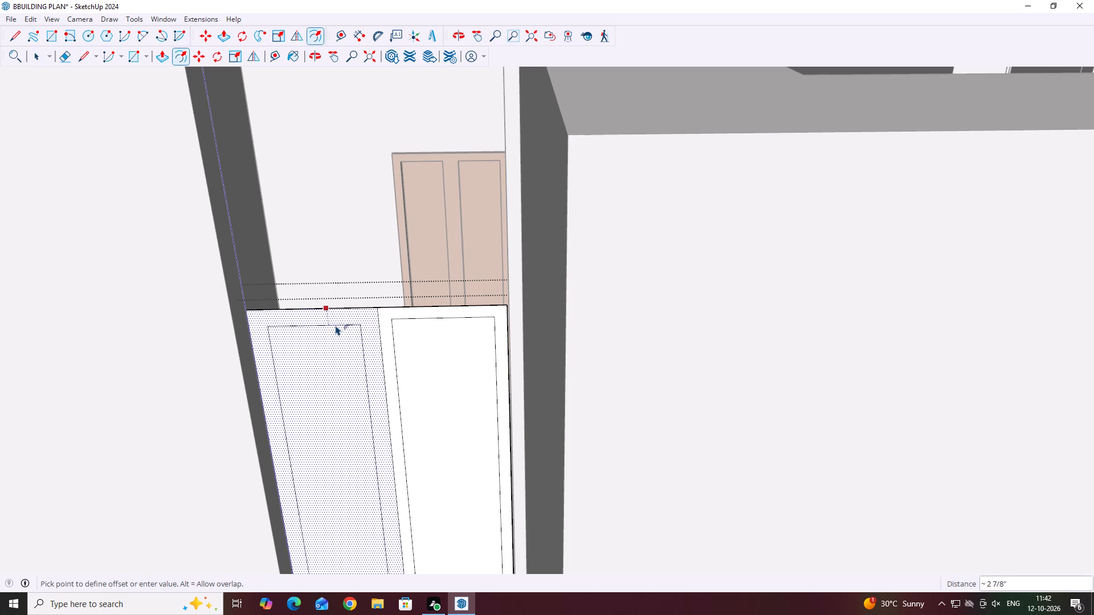
{"action": "key", "text": "2"}
{"action": "key", "text": "Return"}
{"action": "key", "text": "space"}
Pull the left-hand leaf's border outward about 6", leaving its inner panel recessed.
{"action": "scroll", "coordinate": [403, 319], "scroll_direction": "up", "scroll_amount": 4}
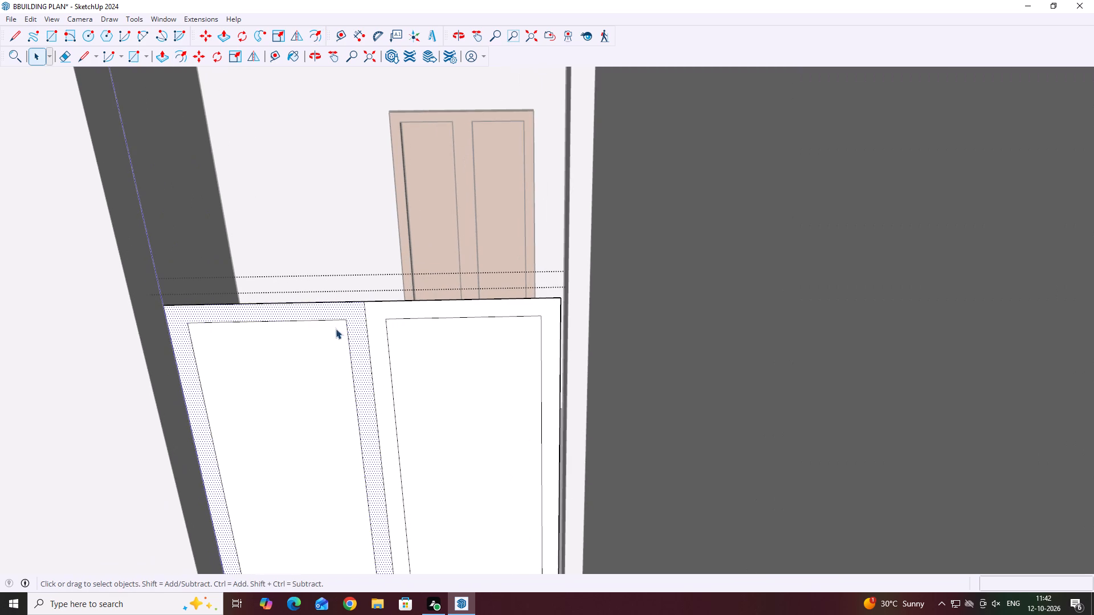
{"action": "key", "text": "p"}
{"action": "left_click", "coordinate": [356, 307]}
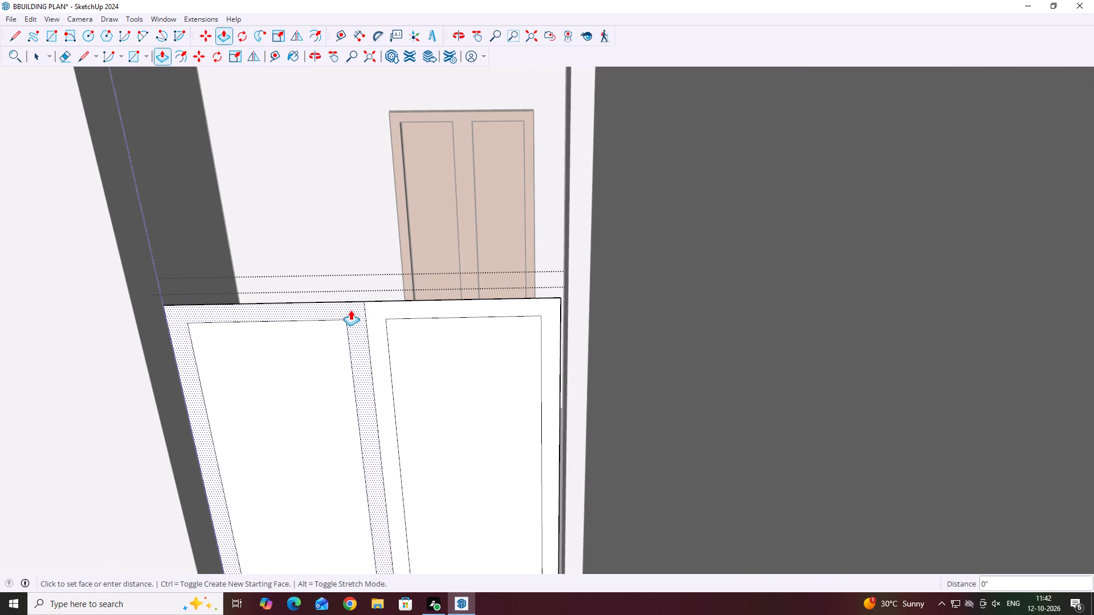
{"action": "left_click", "coordinate": [111, 306]}
{"action": "scroll", "coordinate": [373, 423], "scroll_direction": "down", "scroll_amount": 5}
{"action": "middle_click_drag", "start_coordinate": [424, 411], "coordinate": [460, 409]}
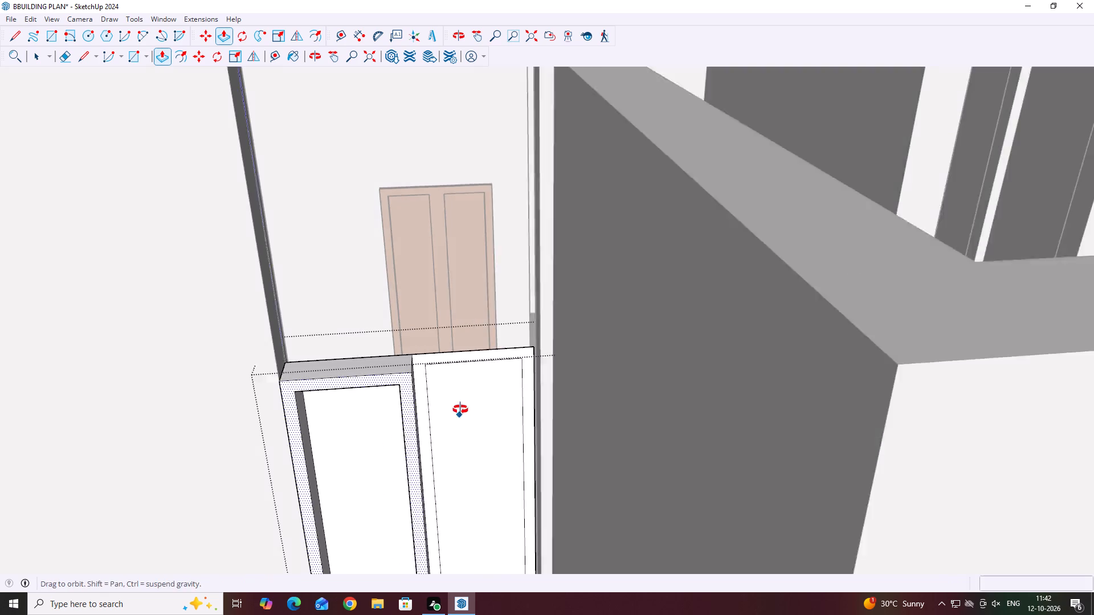
{"action": "middle_click_drag", "start_coordinate": [460, 409], "coordinate": [467, 406]}
{"action": "scroll", "coordinate": [430, 367], "scroll_direction": "up", "scroll_amount": 7}
Pull the right-hand leaf's border outward 6", flush with the left-hand leaf's border.
{"action": "key", "text": "space"}
{"action": "left_click", "coordinate": [444, 352]}
{"action": "scroll", "coordinate": [444, 362], "scroll_direction": "down", "scroll_amount": 1}
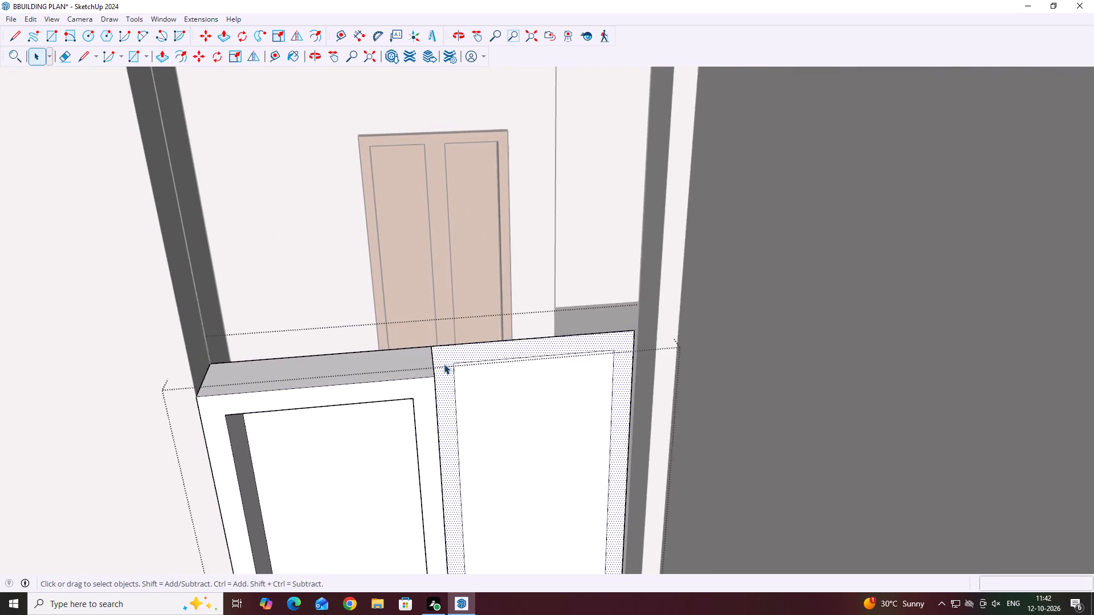
{"action": "scroll", "coordinate": [444, 364], "scroll_direction": "down", "scroll_amount": 2}
{"action": "middle_click_drag", "start_coordinate": [444, 364], "coordinate": [448, 403]}
{"action": "key", "text": "p"}
{"action": "left_click", "coordinate": [488, 413]}
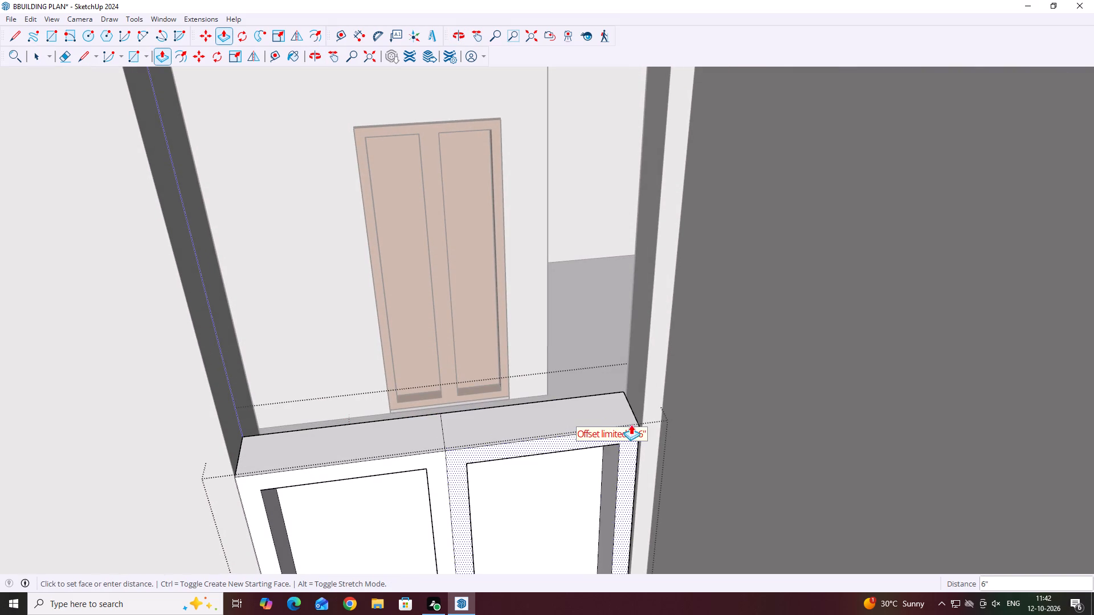
{"action": "left_click", "coordinate": [666, 414]}
{"action": "key", "text": "space"}
{"action": "scroll", "coordinate": [588, 435], "scroll_direction": "up", "scroll_amount": 3}
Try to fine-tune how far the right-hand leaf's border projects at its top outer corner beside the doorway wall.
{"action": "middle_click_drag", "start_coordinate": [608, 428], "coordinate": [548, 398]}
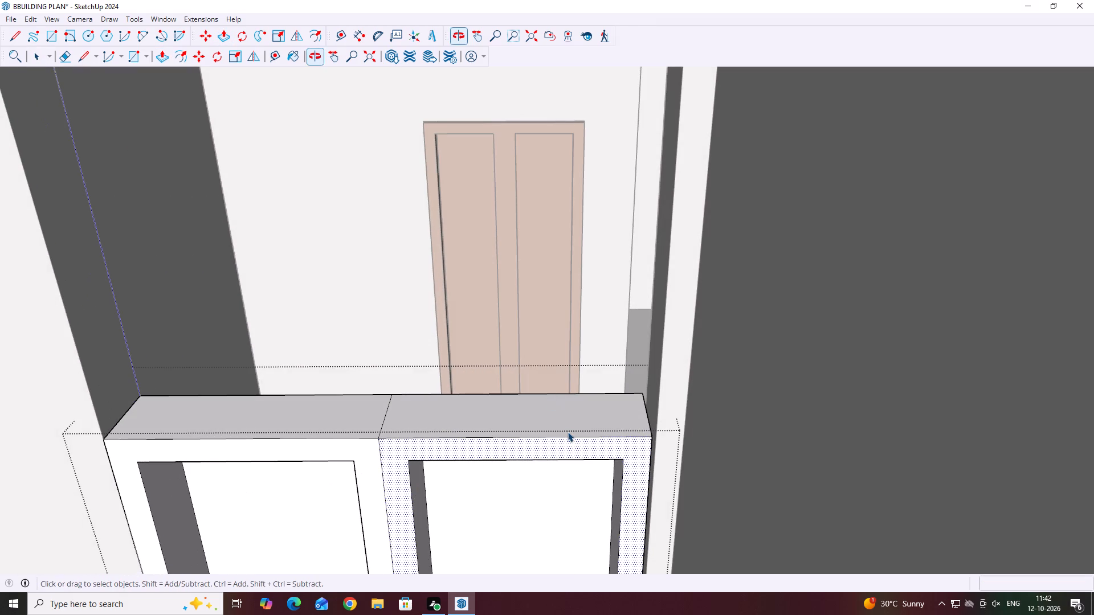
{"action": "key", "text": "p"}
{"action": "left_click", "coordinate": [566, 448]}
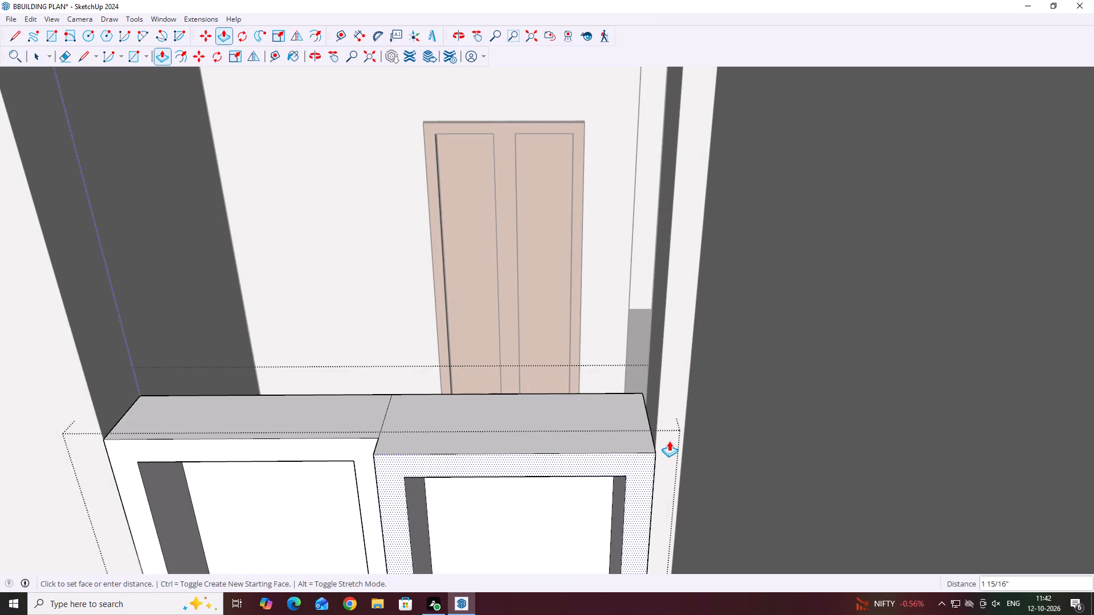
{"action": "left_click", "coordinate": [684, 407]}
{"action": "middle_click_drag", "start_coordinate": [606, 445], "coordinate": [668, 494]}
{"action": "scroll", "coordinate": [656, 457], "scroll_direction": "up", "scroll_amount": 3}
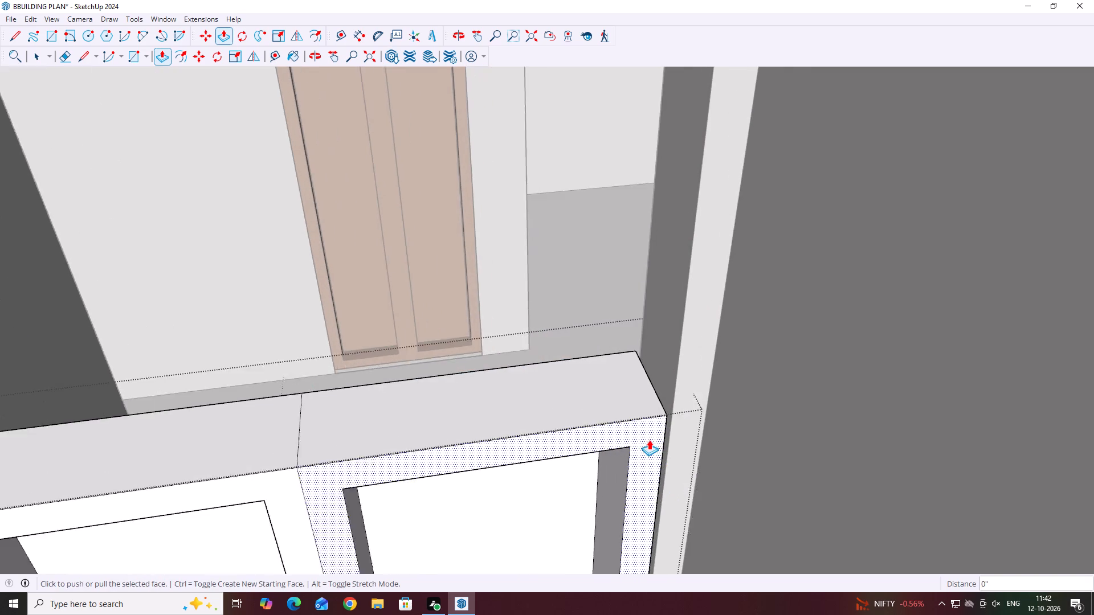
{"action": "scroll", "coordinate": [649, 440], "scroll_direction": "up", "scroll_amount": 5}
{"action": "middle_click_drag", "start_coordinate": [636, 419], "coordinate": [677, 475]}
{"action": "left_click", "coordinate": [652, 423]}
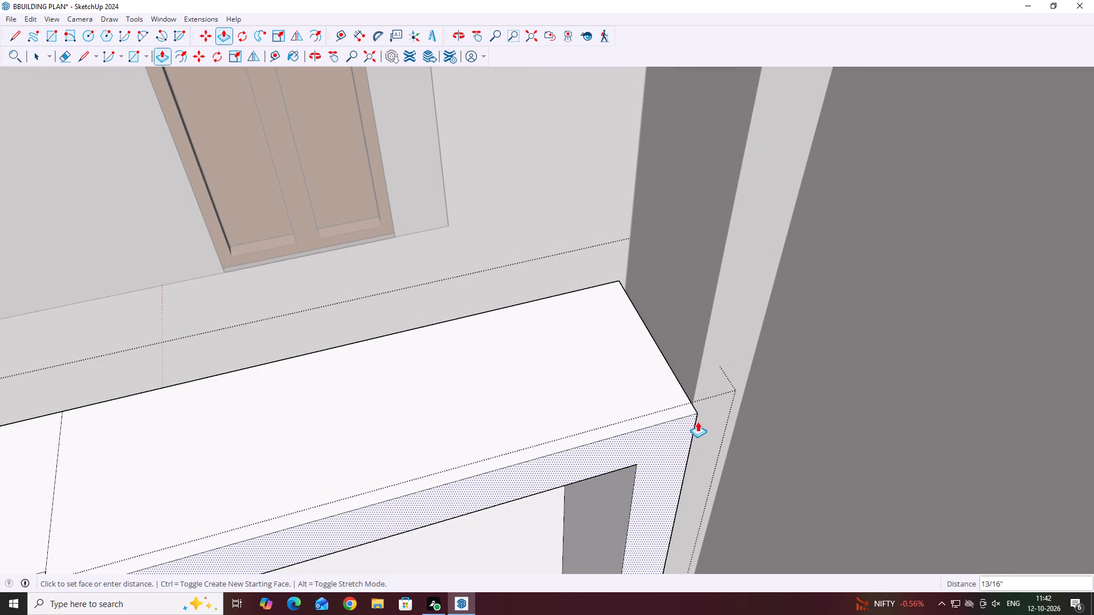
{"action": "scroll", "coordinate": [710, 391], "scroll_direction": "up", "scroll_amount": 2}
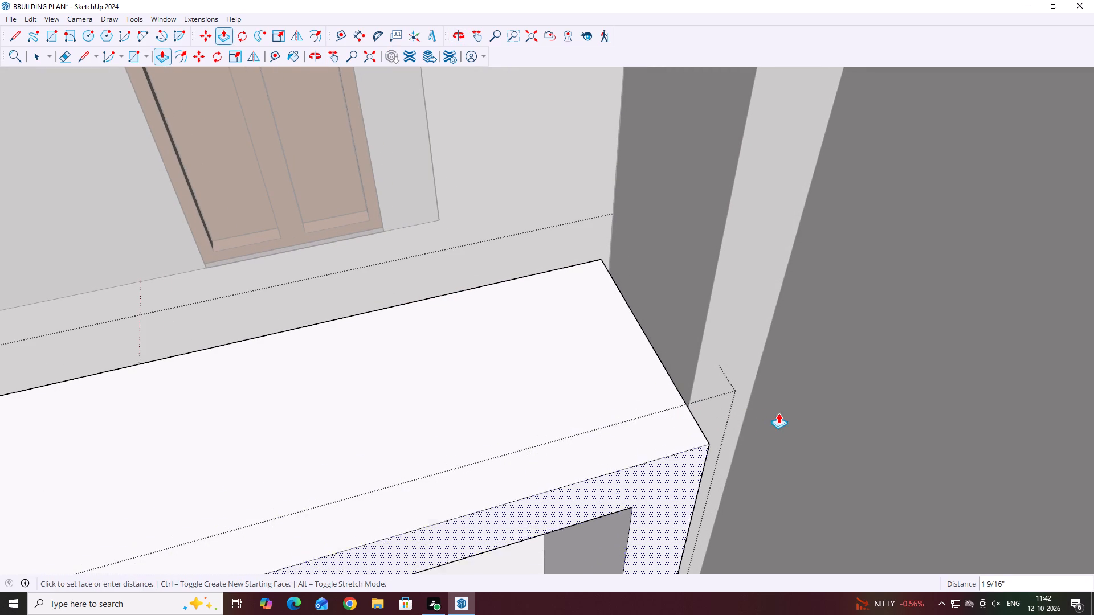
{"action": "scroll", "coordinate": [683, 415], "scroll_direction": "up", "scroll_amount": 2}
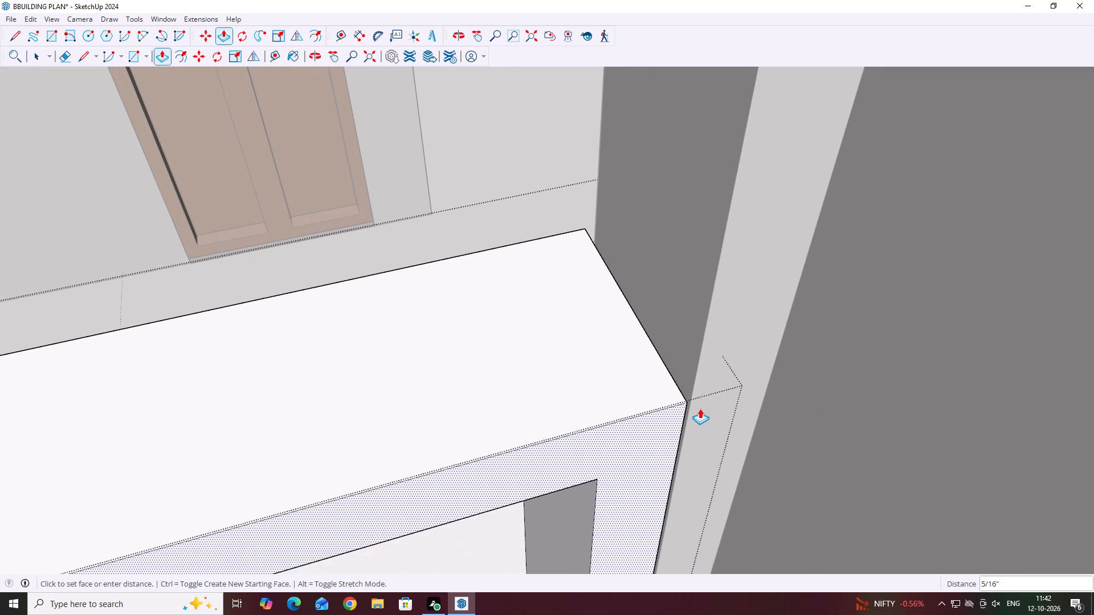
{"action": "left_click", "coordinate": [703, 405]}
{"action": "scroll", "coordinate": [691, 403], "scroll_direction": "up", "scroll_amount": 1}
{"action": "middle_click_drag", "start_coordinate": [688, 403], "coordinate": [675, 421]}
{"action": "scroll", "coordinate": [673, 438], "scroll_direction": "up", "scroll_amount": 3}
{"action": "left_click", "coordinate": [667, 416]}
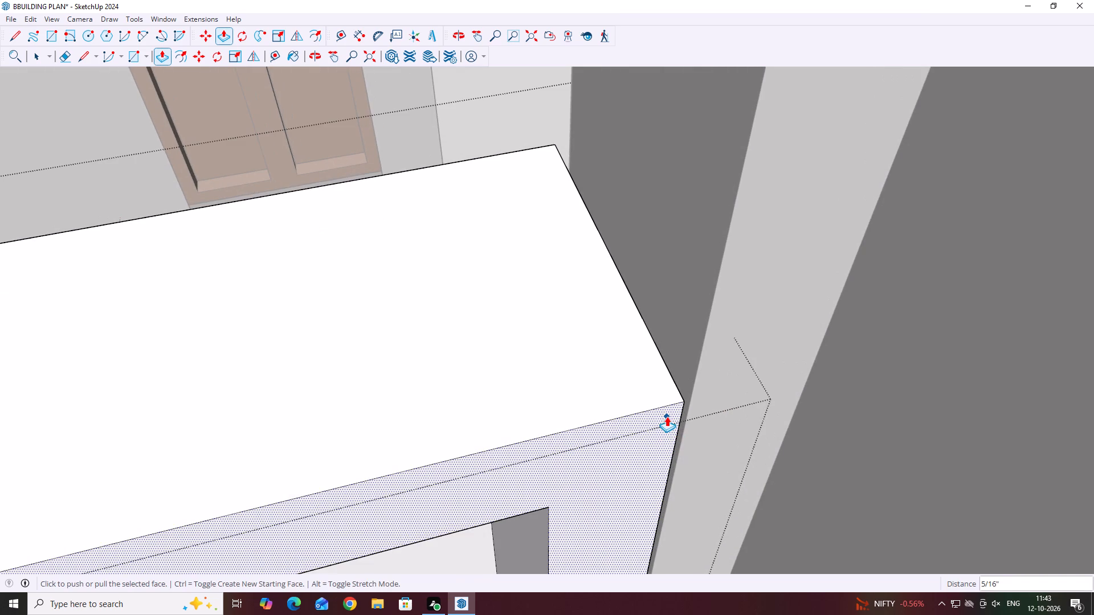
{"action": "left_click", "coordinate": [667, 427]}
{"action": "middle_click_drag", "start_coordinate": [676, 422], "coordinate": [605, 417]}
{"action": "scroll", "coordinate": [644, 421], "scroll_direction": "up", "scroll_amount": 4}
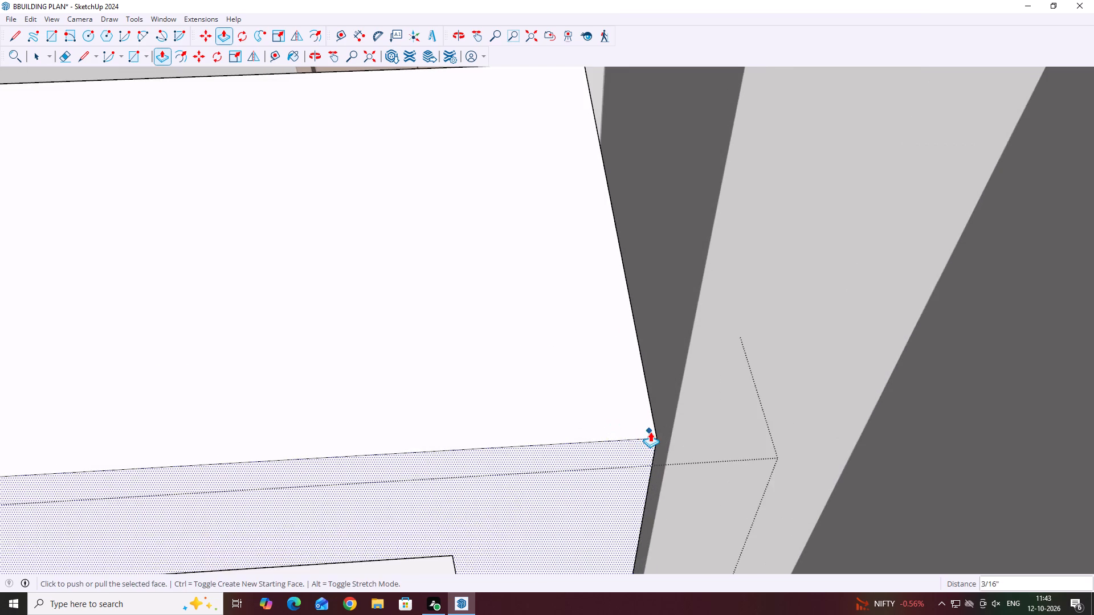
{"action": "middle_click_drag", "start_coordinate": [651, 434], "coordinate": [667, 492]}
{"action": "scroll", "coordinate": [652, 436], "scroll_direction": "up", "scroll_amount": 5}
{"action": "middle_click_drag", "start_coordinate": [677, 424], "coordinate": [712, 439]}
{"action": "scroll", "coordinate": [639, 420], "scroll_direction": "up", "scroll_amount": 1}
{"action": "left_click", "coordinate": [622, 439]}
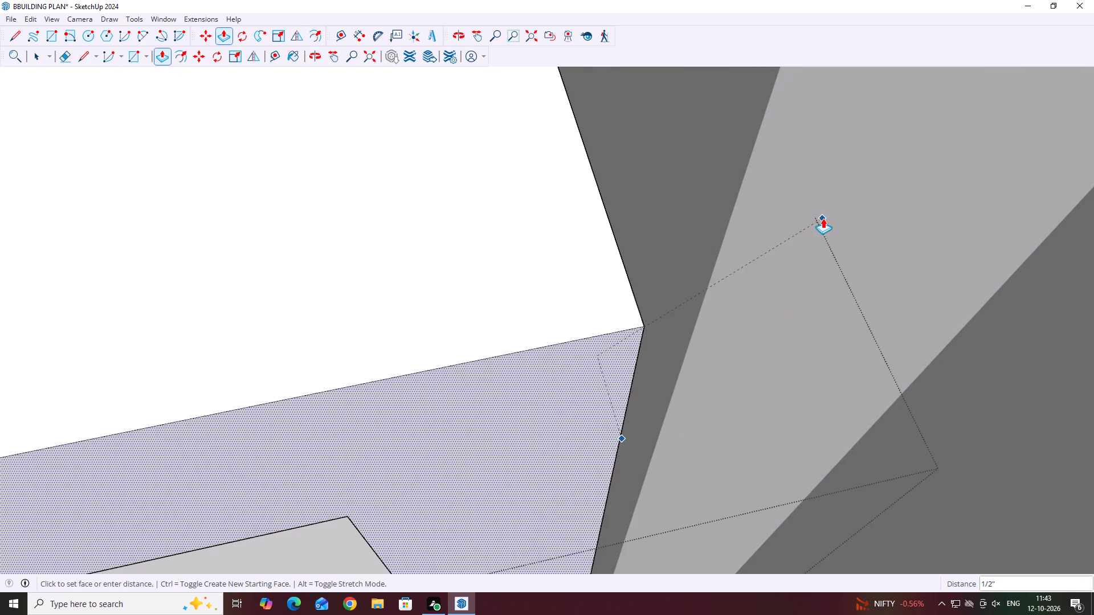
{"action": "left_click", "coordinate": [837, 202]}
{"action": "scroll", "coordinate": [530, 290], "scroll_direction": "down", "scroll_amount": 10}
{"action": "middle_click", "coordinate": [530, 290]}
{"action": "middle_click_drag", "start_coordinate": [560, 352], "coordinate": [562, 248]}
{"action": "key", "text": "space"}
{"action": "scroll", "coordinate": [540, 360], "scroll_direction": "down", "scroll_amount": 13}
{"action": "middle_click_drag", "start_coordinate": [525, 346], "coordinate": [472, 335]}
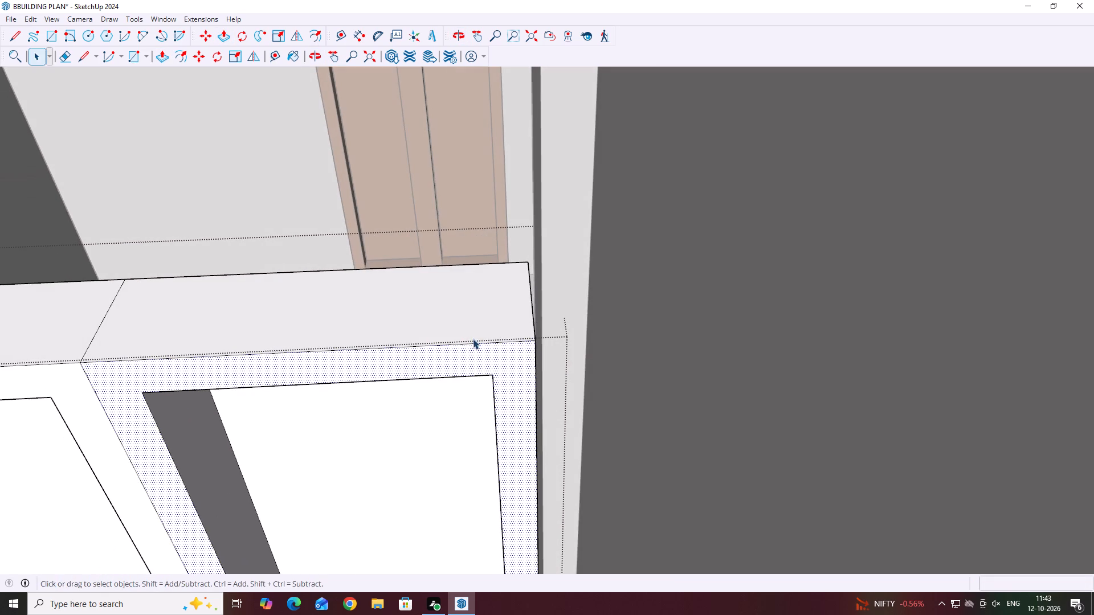
Draw a short line from the right-hand border's top front corner across the gap to the doorway wall's edge.
{"action": "key", "text": "l"}
{"action": "scroll", "coordinate": [542, 341], "scroll_direction": "up", "scroll_amount": 11}
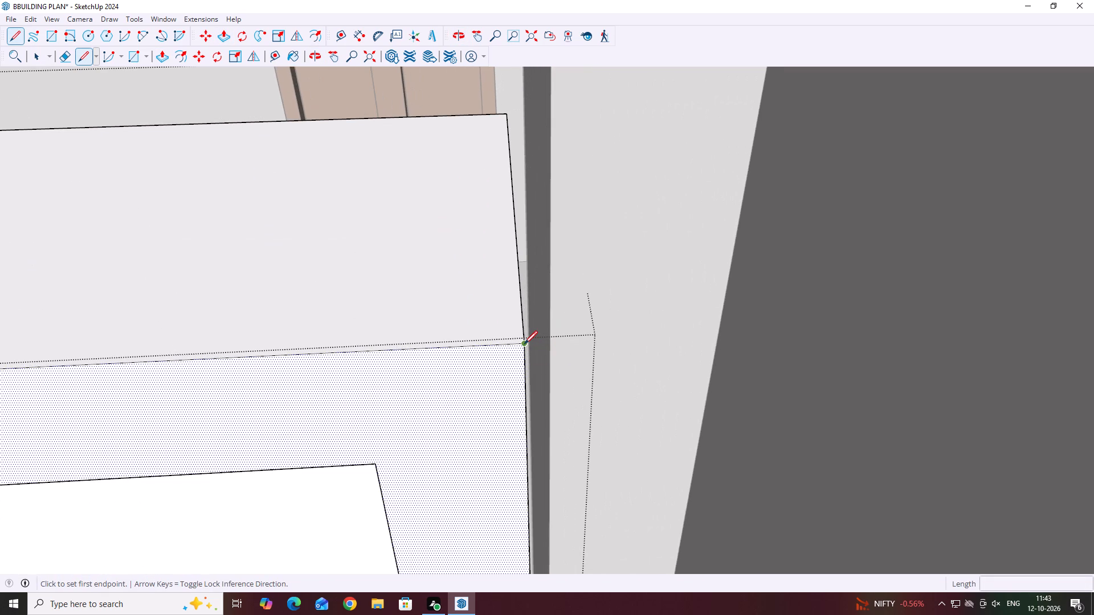
{"action": "left_click", "coordinate": [524, 344]}
{"action": "left_click", "coordinate": [548, 339]}
{"action": "scroll", "coordinate": [554, 345], "scroll_direction": "up", "scroll_amount": 4}
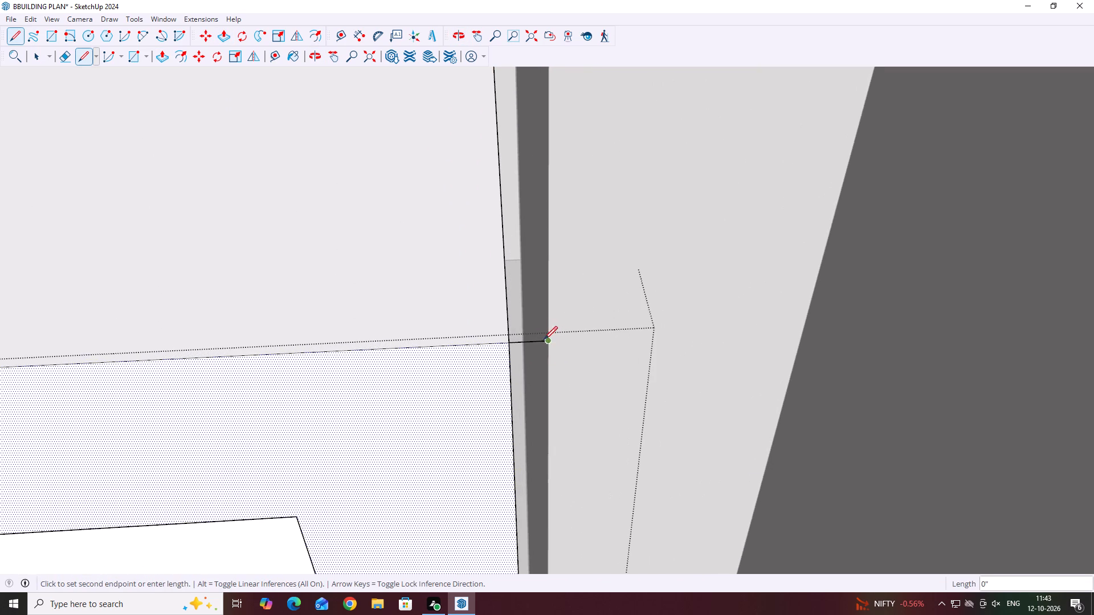
{"action": "key", "text": "space"}
Examine how the door's borders fit against the doorway walls on both sides.
{"action": "middle_click_drag", "start_coordinate": [519, 336], "coordinate": [426, 346]}
{"action": "scroll", "coordinate": [424, 342], "scroll_direction": "down", "scroll_amount": 19}
{"action": "middle_click", "coordinate": [560, 354]}
{"action": "middle_click", "coordinate": [560, 333]}
{"action": "middle_click_drag", "start_coordinate": [180, 363], "coordinate": [196, 358]}
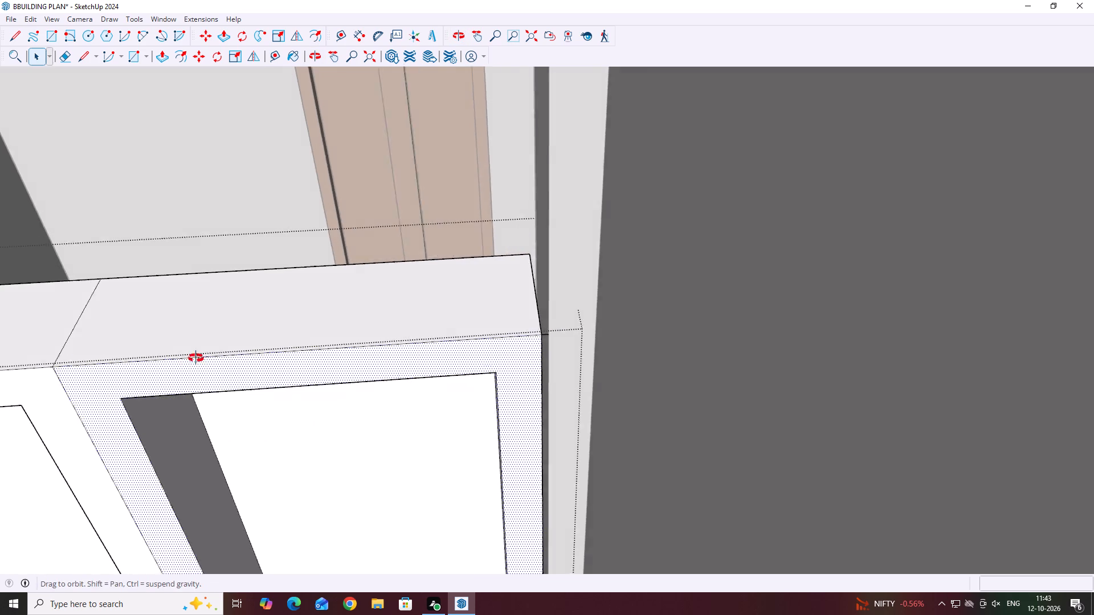
{"action": "middle_click_drag", "start_coordinate": [196, 358], "coordinate": [388, 333]}
{"action": "scroll", "coordinate": [354, 326], "scroll_direction": "down", "scroll_amount": 14}
{"action": "middle_click_drag", "start_coordinate": [301, 479], "coordinate": [173, 467]}
{"action": "scroll", "coordinate": [266, 395], "scroll_direction": "up", "scroll_amount": 2}
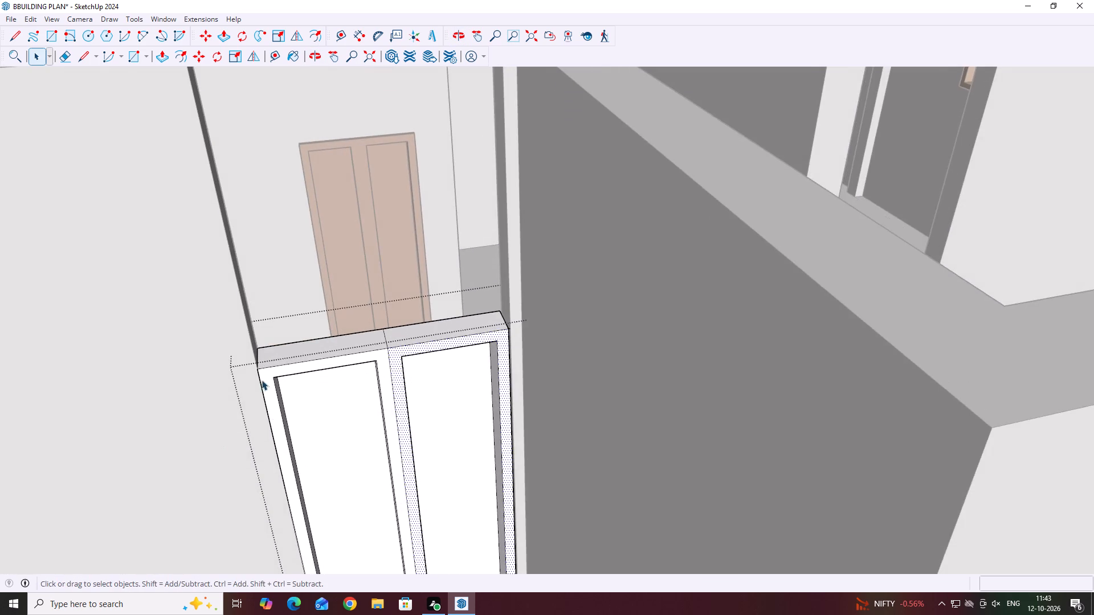
Delete the recessed panel face of the left-hand leaf as seen from the porch side.
{"action": "scroll", "coordinate": [262, 380], "scroll_direction": "up", "scroll_amount": 15}
{"action": "middle_click_drag", "start_coordinate": [245, 380], "coordinate": [281, 339]}
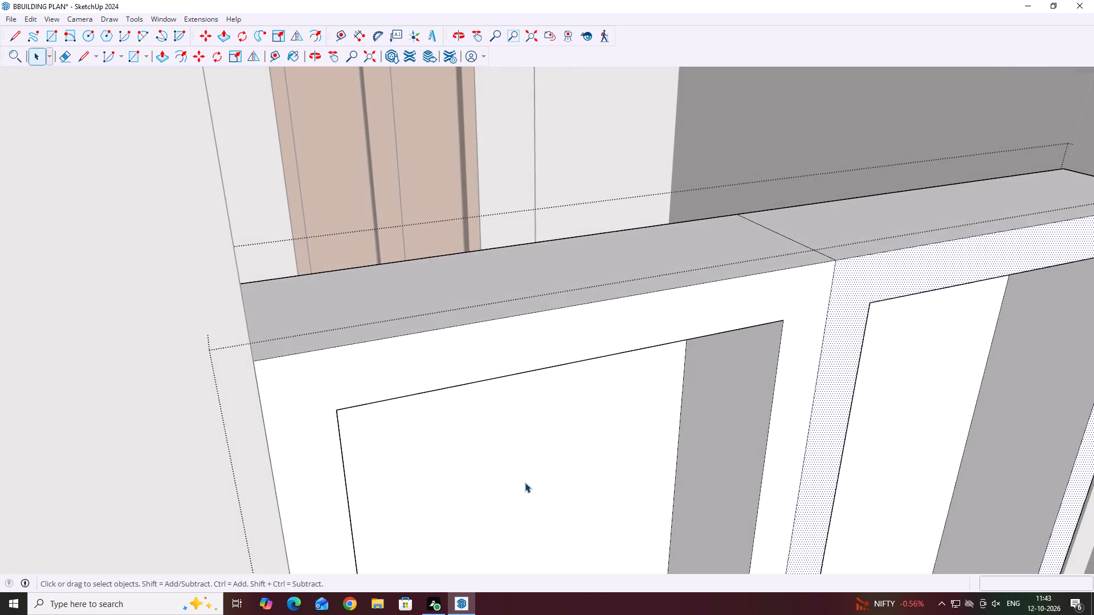
{"action": "scroll", "coordinate": [525, 482], "scroll_direction": "down", "scroll_amount": 5}
{"action": "middle_click_drag", "start_coordinate": [548, 475], "coordinate": [447, 474]}
{"action": "left_click", "coordinate": [518, 426]}
{"action": "scroll", "coordinate": [497, 405], "scroll_direction": "down", "scroll_amount": 10}
{"action": "middle_click_drag", "start_coordinate": [488, 408], "coordinate": [472, 410]}
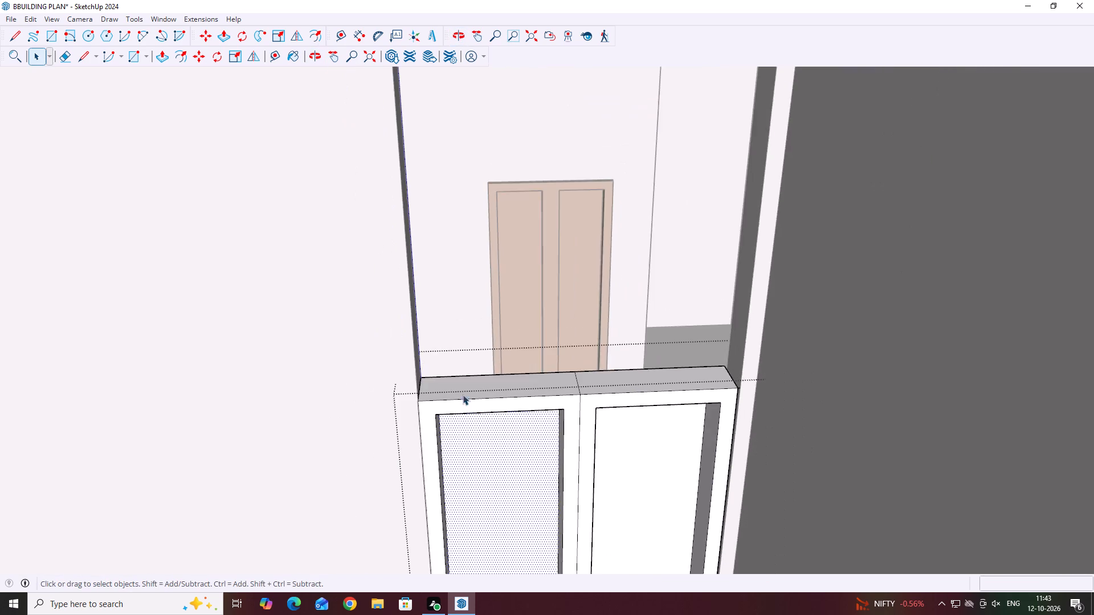
{"action": "scroll", "coordinate": [463, 395], "scroll_direction": "down", "scroll_amount": 3}
{"action": "key", "text": "Escape"}
{"action": "left_click", "coordinate": [484, 456]}
{"action": "middle_click_drag", "start_coordinate": [538, 427], "coordinate": [457, 395]}
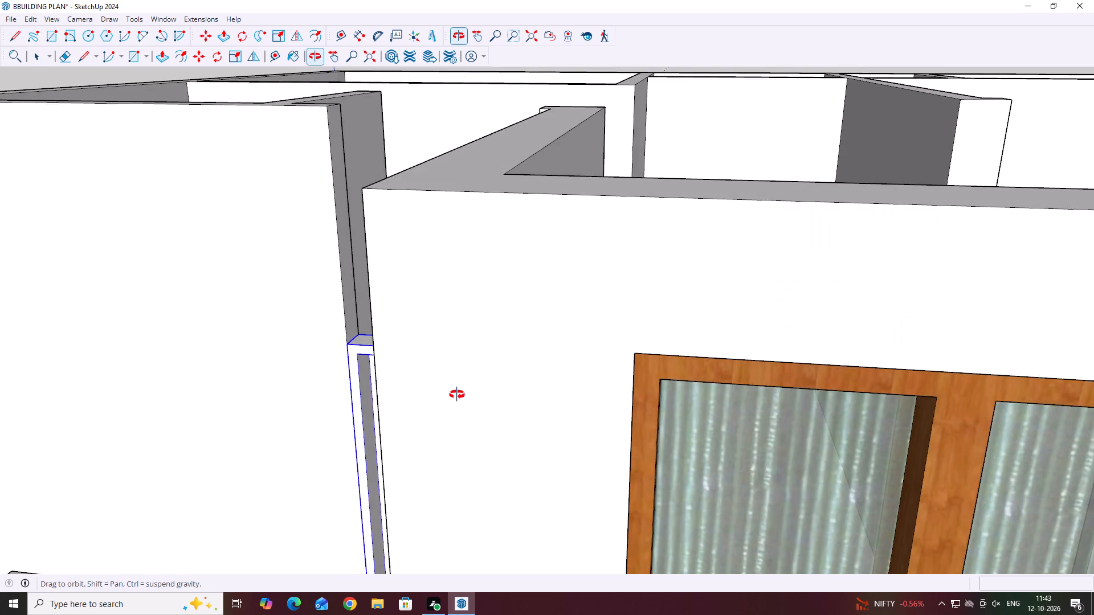
{"action": "middle_click_drag", "start_coordinate": [457, 395], "coordinate": [538, 419]}
{"action": "scroll", "coordinate": [534, 425], "scroll_direction": "up", "scroll_amount": 3}
{"action": "triple_click", "coordinate": [533, 425]}
{"action": "left_click", "coordinate": [502, 420]}
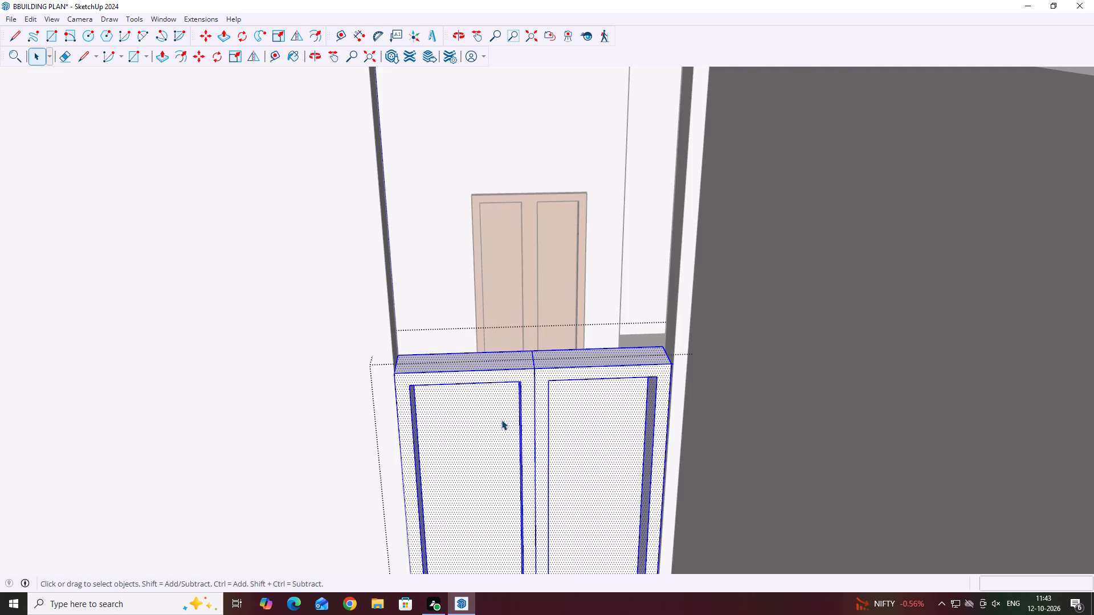
{"action": "scroll", "coordinate": [369, 440], "scroll_direction": "up", "scroll_amount": 3}
{"action": "middle_click_drag", "start_coordinate": [457, 467], "coordinate": [446, 494]}
{"action": "key", "text": "Delete"}
Delete the recessed panel face of the right-hand leaf so both borders stand as open frames.
{"action": "middle_click_drag", "start_coordinate": [538, 516], "coordinate": [509, 470]}
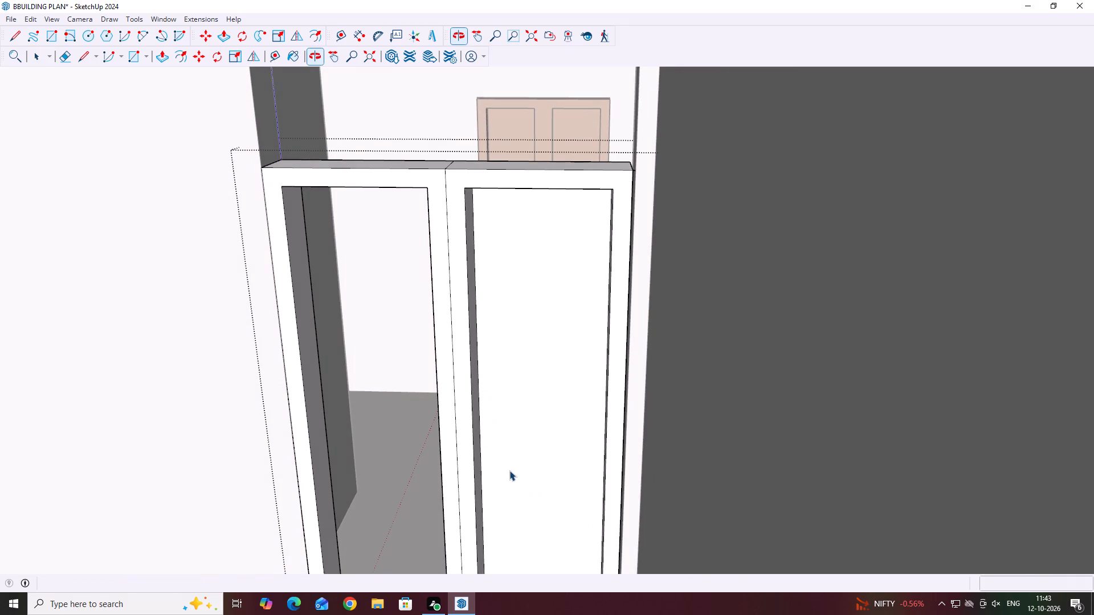
{"action": "left_click", "coordinate": [553, 453]}
{"action": "key", "text": "Delete"}
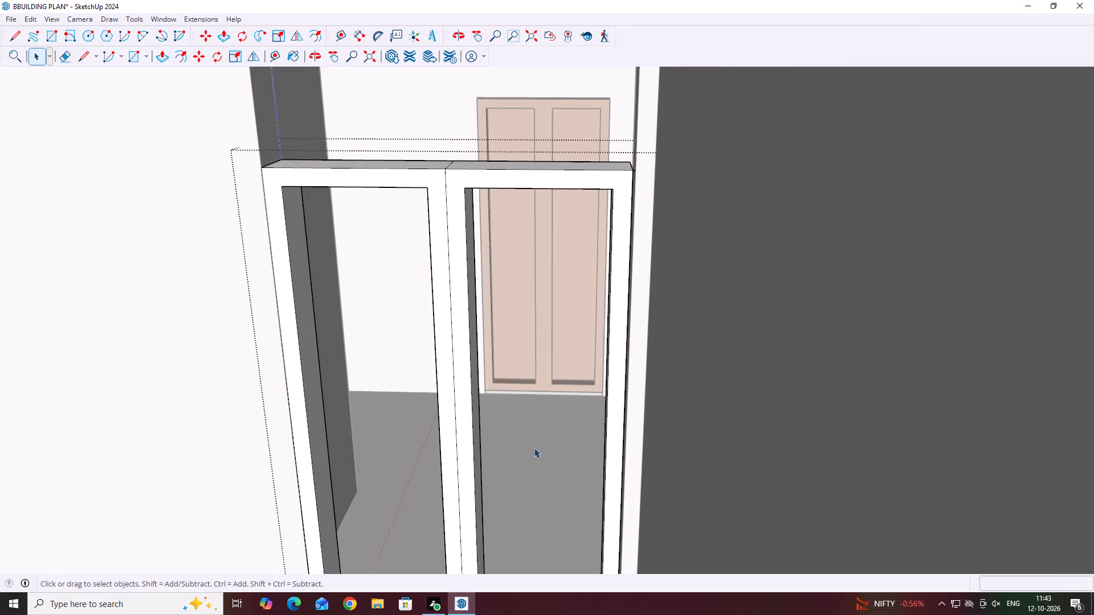
From inside the house, draw a 2" by 2" rectangle between the right-hand opening's top outer corner and the door's top corner.
{"action": "scroll", "coordinate": [484, 487], "scroll_direction": "down", "scroll_amount": 16}
{"action": "middle_click_drag", "start_coordinate": [513, 399], "coordinate": [177, 452]}
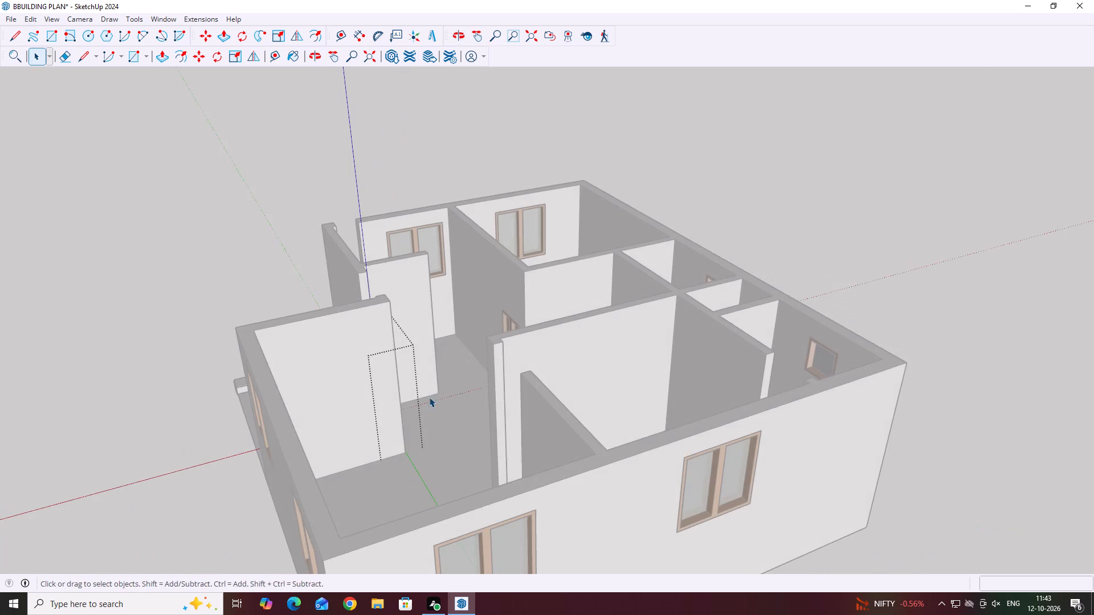
{"action": "middle_click_drag", "start_coordinate": [429, 398], "coordinate": [162, 522]}
{"action": "middle_click_drag", "start_coordinate": [639, 322], "coordinate": [417, 404]}
{"action": "scroll", "coordinate": [538, 225], "scroll_direction": "up", "scroll_amount": 2}
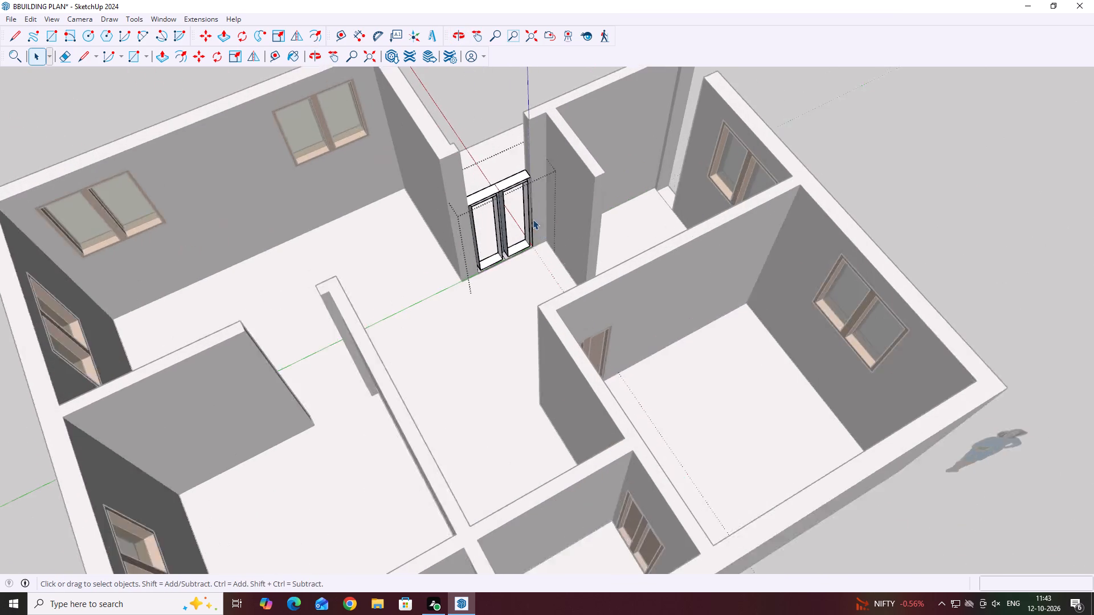
{"action": "scroll", "coordinate": [533, 219], "scroll_direction": "up", "scroll_amount": 14}
{"action": "middle_click_drag", "start_coordinate": [493, 331], "coordinate": [405, 302]}
{"action": "scroll", "coordinate": [411, 290], "scroll_direction": "down", "scroll_amount": 4}
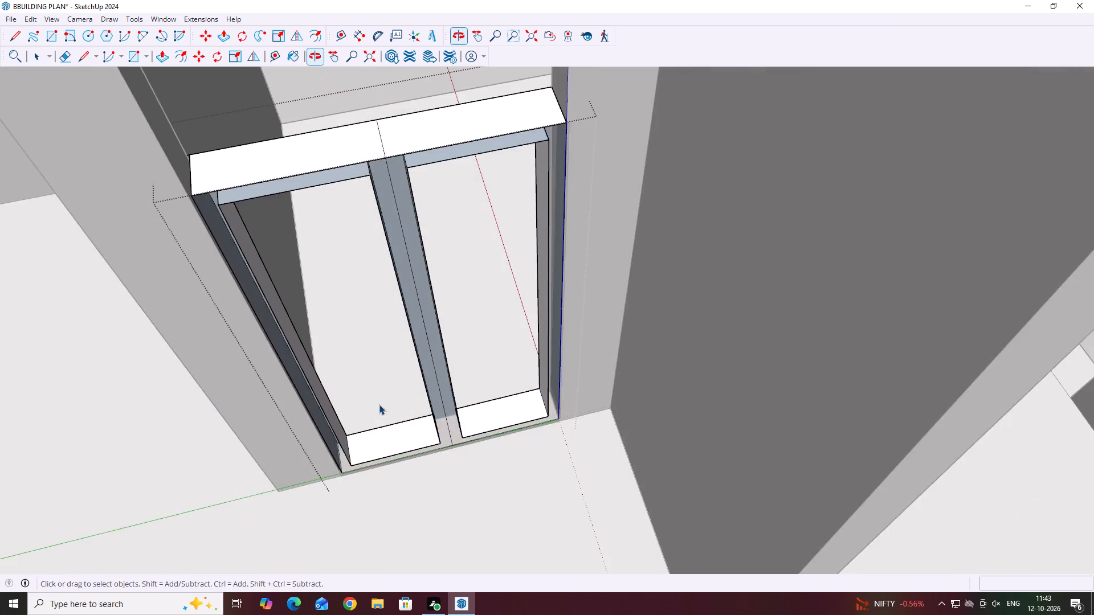
{"action": "scroll", "coordinate": [379, 404], "scroll_direction": "down", "scroll_amount": 4}
{"action": "middle_click_drag", "start_coordinate": [426, 419], "coordinate": [366, 367]}
{"action": "scroll", "coordinate": [312, 293], "scroll_direction": "up", "scroll_amount": 4}
{"action": "key", "text": "r"}
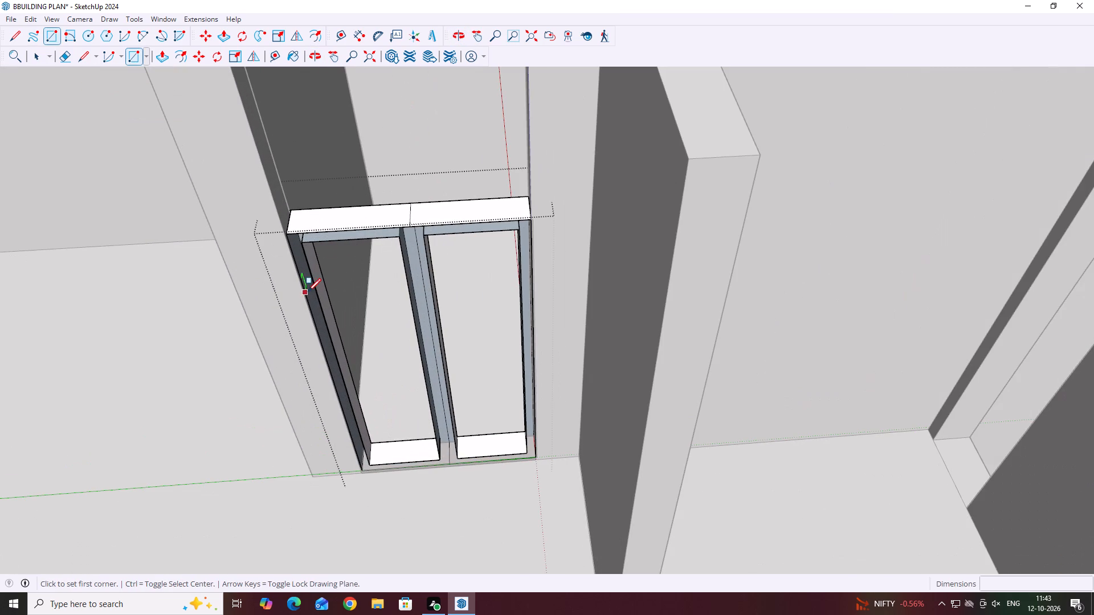
{"action": "scroll", "coordinate": [529, 224], "scroll_direction": "up", "scroll_amount": 10}
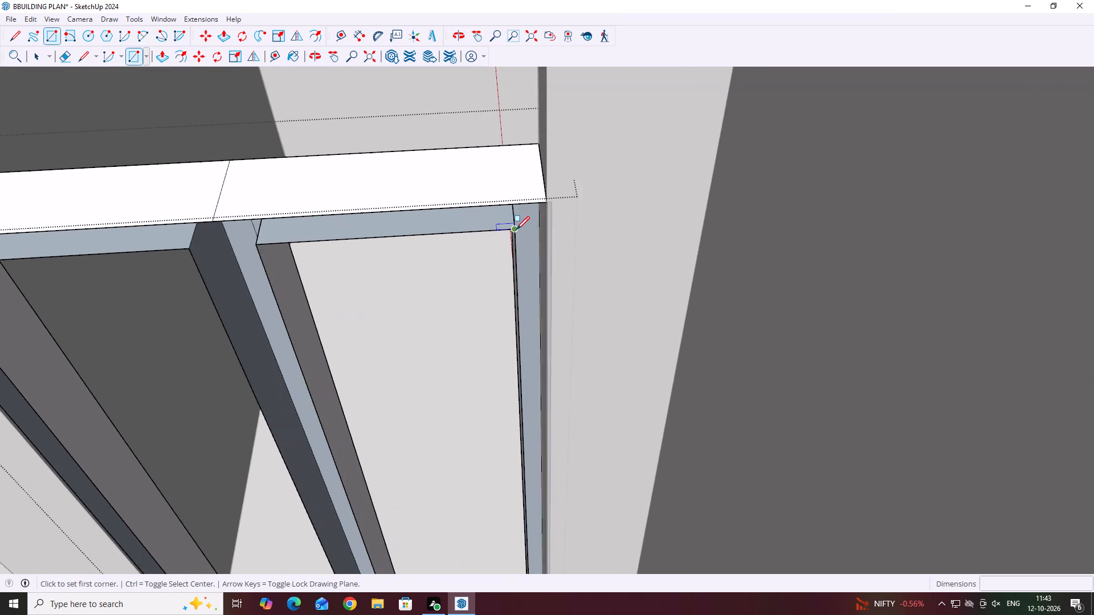
{"action": "left_click", "coordinate": [514, 228]}
{"action": "left_click", "coordinate": [552, 198]}
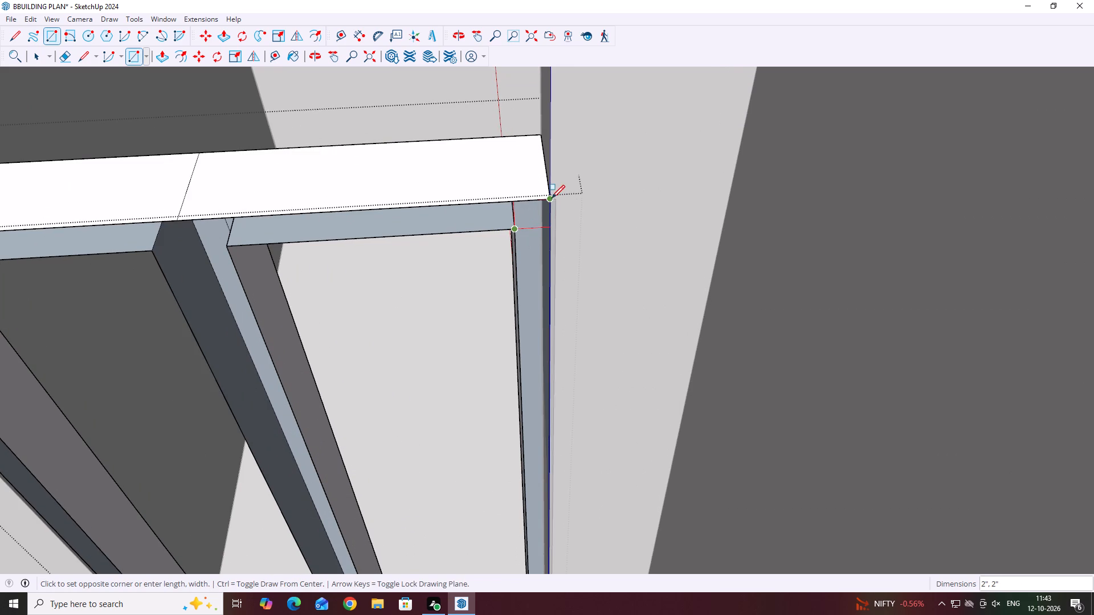
Draw a matching corner rectangle between the left-hand opening's top outer corner and the door's top corner on the inside face.
{"action": "scroll", "coordinate": [579, 217], "scroll_direction": "down", "scroll_amount": 11}
{"action": "scroll", "coordinate": [349, 241], "scroll_direction": "up", "scroll_amount": 3}
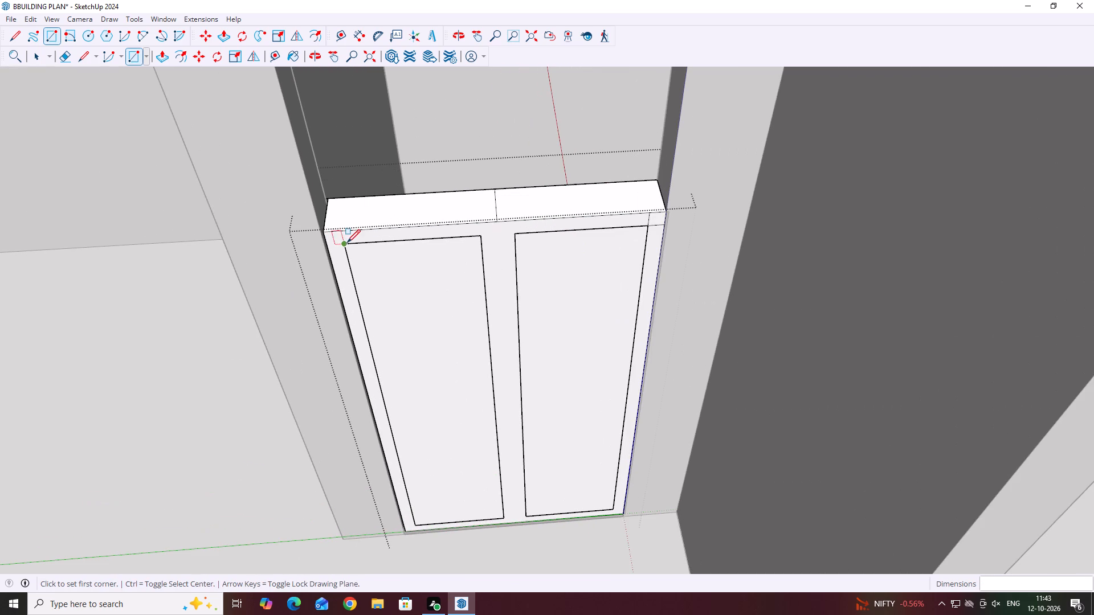
{"action": "left_click", "coordinate": [346, 243]}
{"action": "left_click", "coordinate": [325, 232]}
{"action": "key", "text": "space"}
{"action": "left_click", "coordinate": [411, 286]}
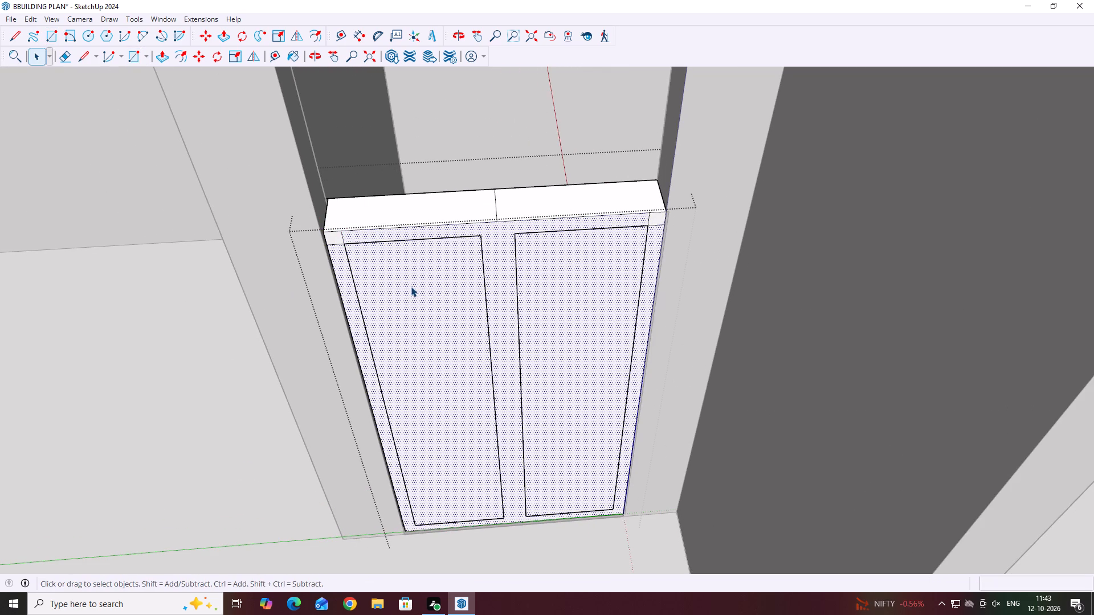
Draw a rectangle about 4" wide above the middle stile, spanning the two panel openings' inner top corners up to the door's top.
{"action": "key", "text": "r"}
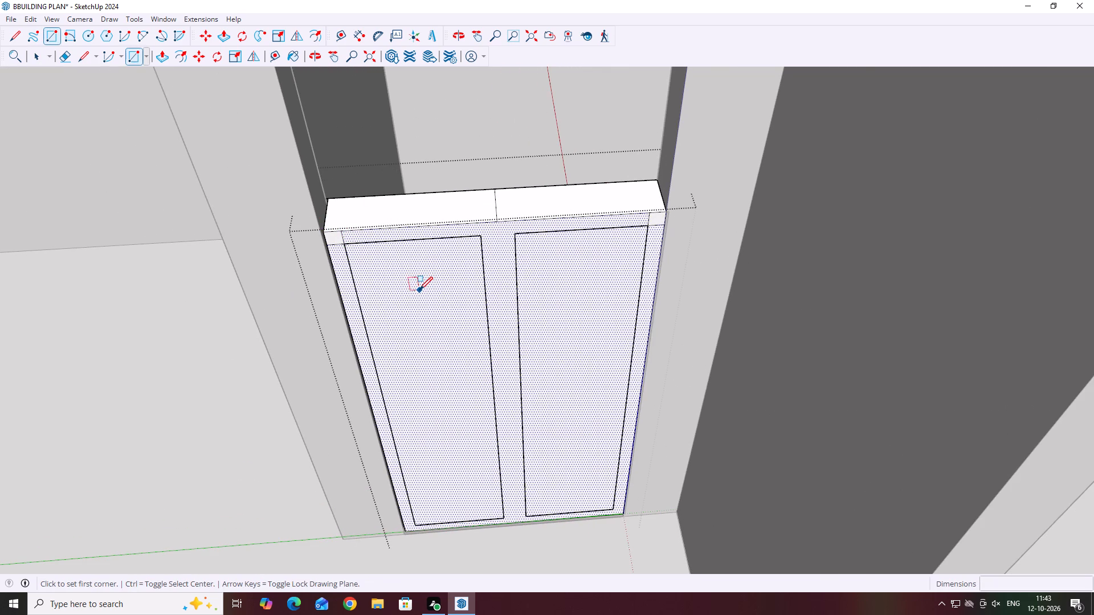
{"action": "scroll", "coordinate": [421, 286], "scroll_direction": "up", "scroll_amount": 2}
{"action": "scroll", "coordinate": [495, 223], "scroll_direction": "up", "scroll_amount": 2}
{"action": "left_click", "coordinate": [493, 227]}
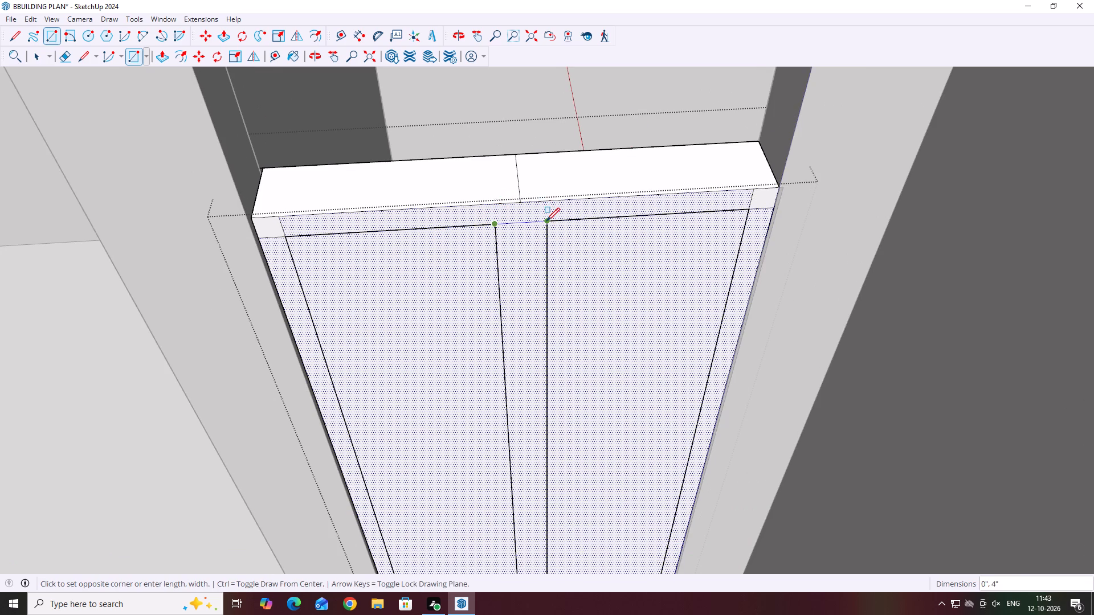
{"action": "left_click", "coordinate": [548, 199]}
Erase the middle rectangle's stray top edge and the two short line ends overshooting the door's top edge.
{"action": "scroll", "coordinate": [534, 202], "scroll_direction": "up", "scroll_amount": 2}
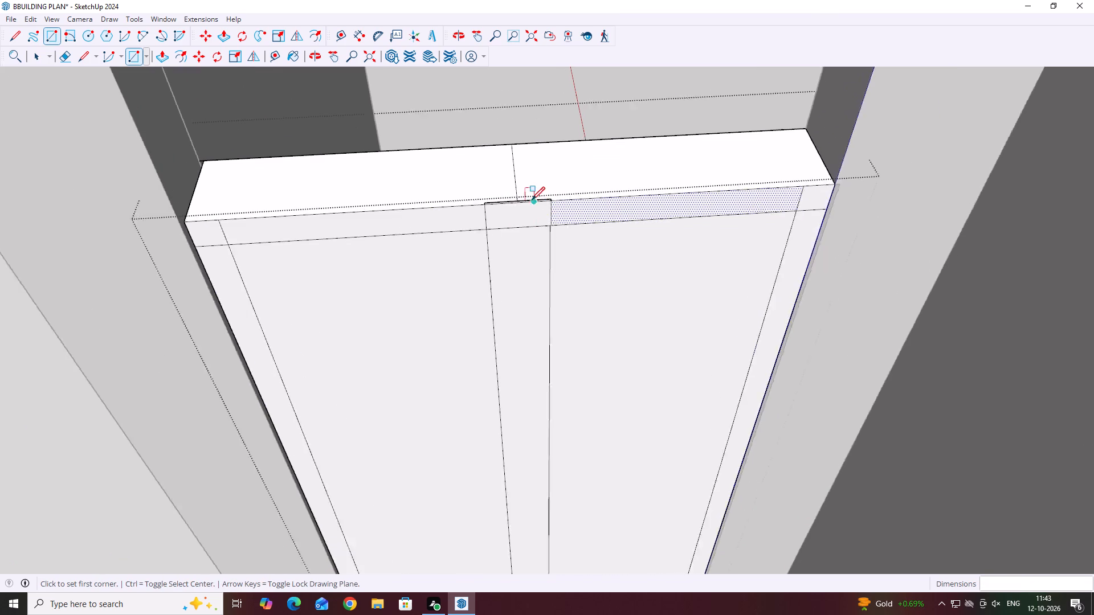
{"action": "scroll", "coordinate": [532, 200], "scroll_direction": "up", "scroll_amount": 8}
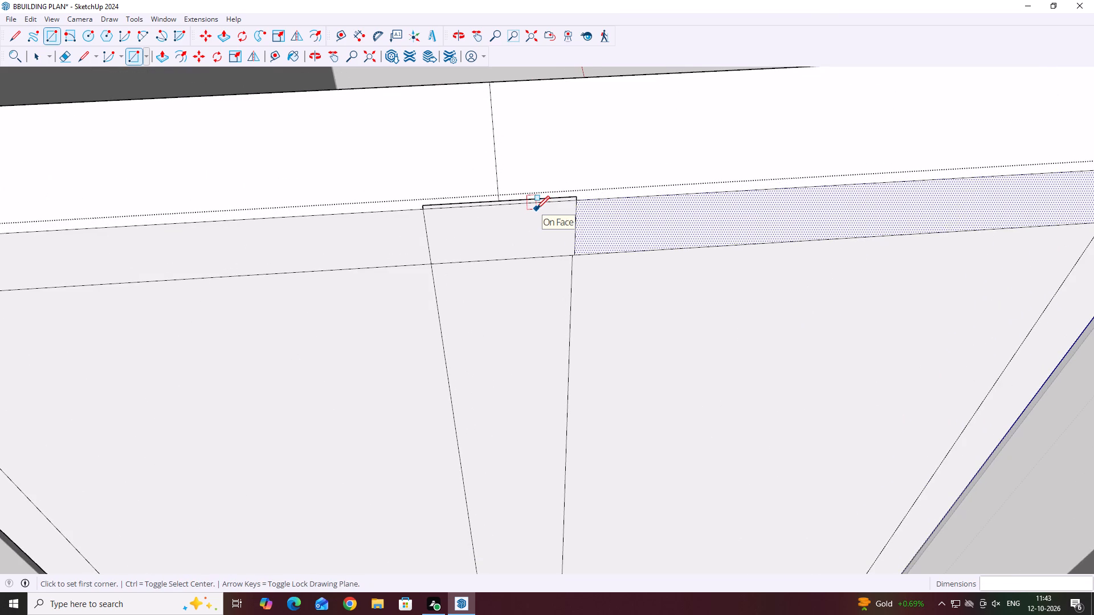
{"action": "key", "text": "e"}
{"action": "scroll", "coordinate": [532, 204], "scroll_direction": "up", "scroll_amount": 4}
{"action": "left_click", "coordinate": [536, 196]}
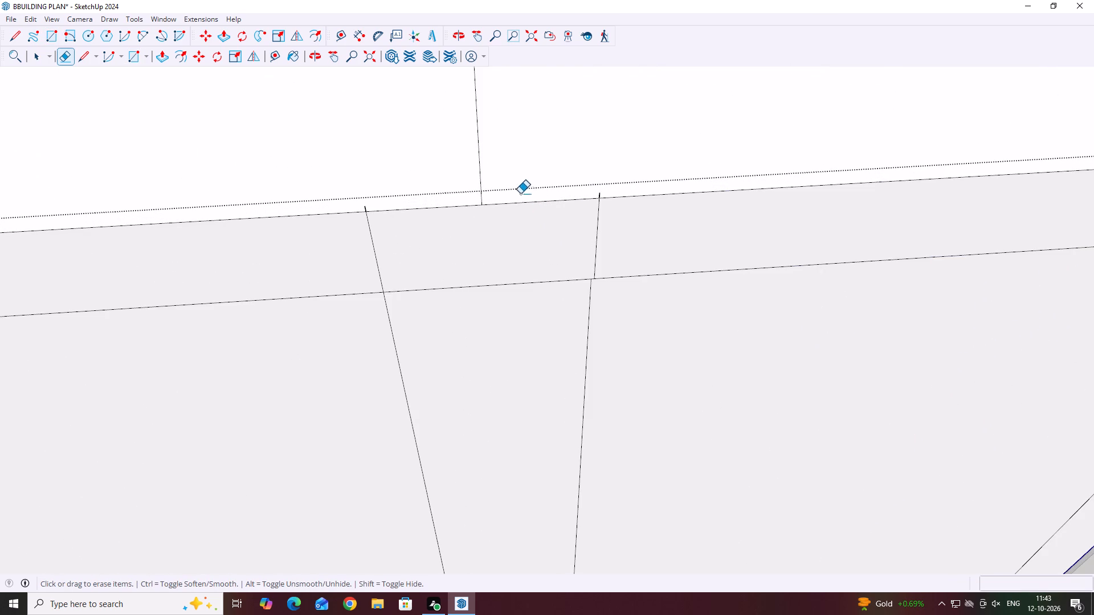
{"action": "left_click", "coordinate": [365, 206]}
{"action": "scroll", "coordinate": [578, 199], "scroll_direction": "up", "scroll_amount": 9}
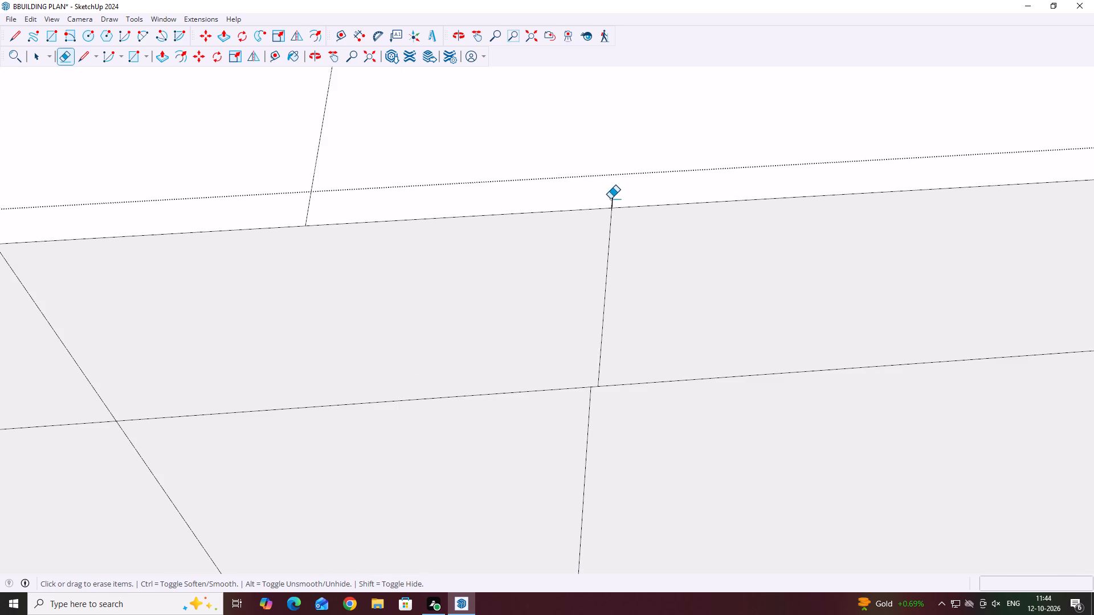
{"action": "left_click", "coordinate": [610, 199]}
{"action": "left_click", "coordinate": [610, 199]}
{"action": "left_click", "coordinate": [613, 199]}
{"action": "scroll", "coordinate": [575, 218], "scroll_direction": "down", "scroll_amount": 2}
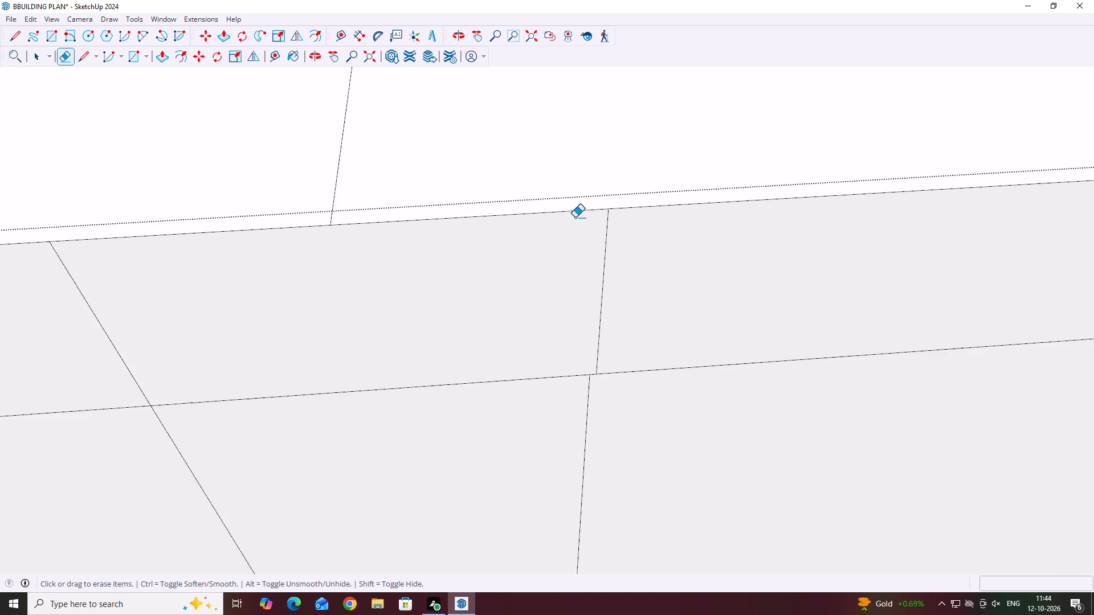
Delete the two panel faces filling the leaf openings on the door's inside face.
{"action": "key", "text": "space"}
{"action": "scroll", "coordinate": [575, 218], "scroll_direction": "down", "scroll_amount": 20}
{"action": "scroll", "coordinate": [575, 218], "scroll_direction": "down", "scroll_amount": 4}
{"action": "middle_click", "coordinate": [576, 212]}
{"action": "middle_click", "coordinate": [579, 198]}
{"action": "left_click", "coordinate": [593, 240]}
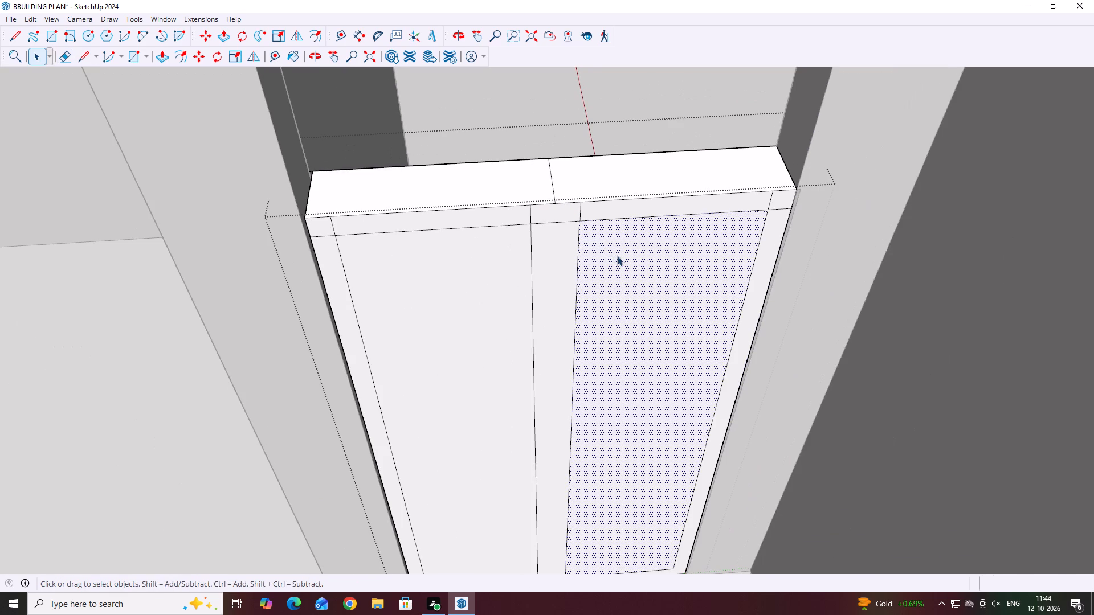
{"action": "key", "text": "Delete"}
{"action": "left_click", "coordinate": [394, 239]}
{"action": "key", "text": "Delete"}
{"action": "scroll", "coordinate": [575, 318], "scroll_direction": "down", "scroll_amount": 5}
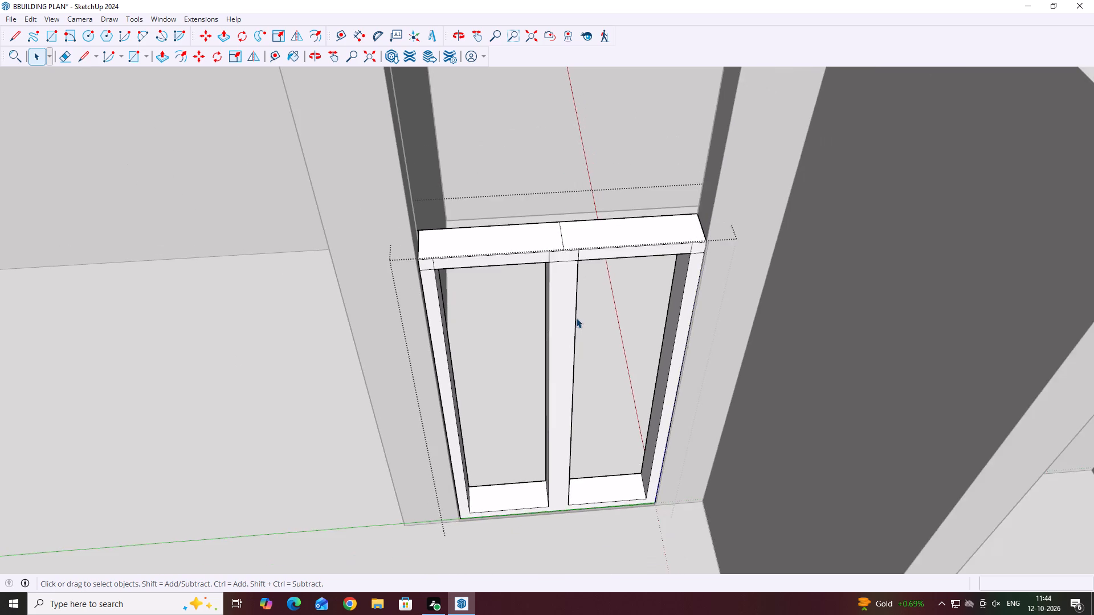
Delete the two short vertical dividing lines in the top border above the middle stile.
{"action": "middle_click_drag", "start_coordinate": [585, 333], "coordinate": [532, 306]}
{"action": "scroll", "coordinate": [519, 206], "scroll_direction": "up", "scroll_amount": 5}
{"action": "middle_click_drag", "start_coordinate": [559, 240], "coordinate": [596, 261]}
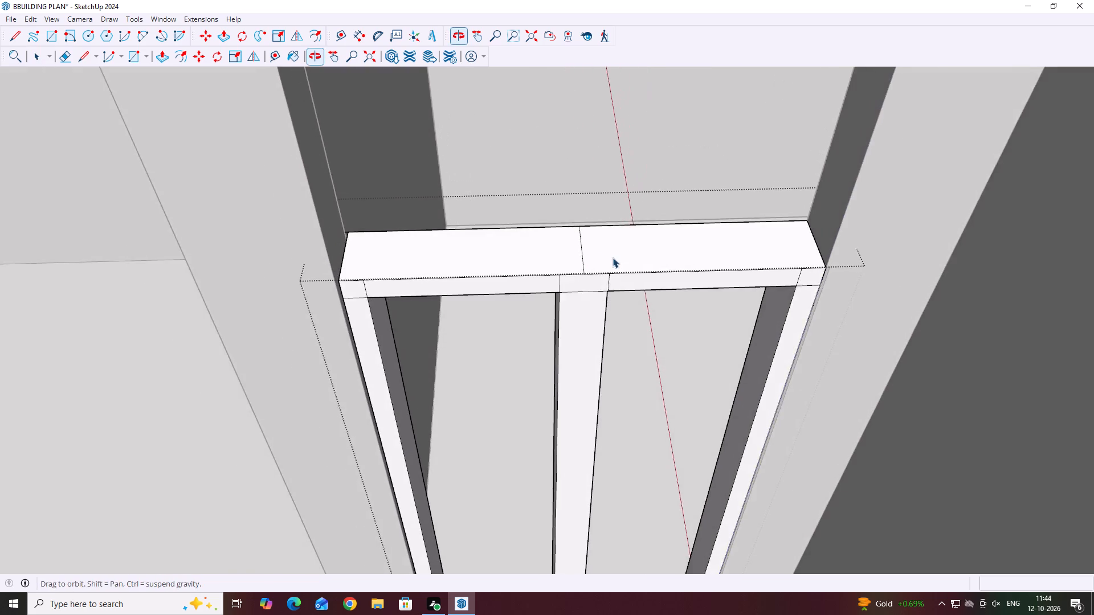
{"action": "scroll", "coordinate": [613, 257], "scroll_direction": "up", "scroll_amount": 4}
{"action": "left_click", "coordinate": [605, 292]}
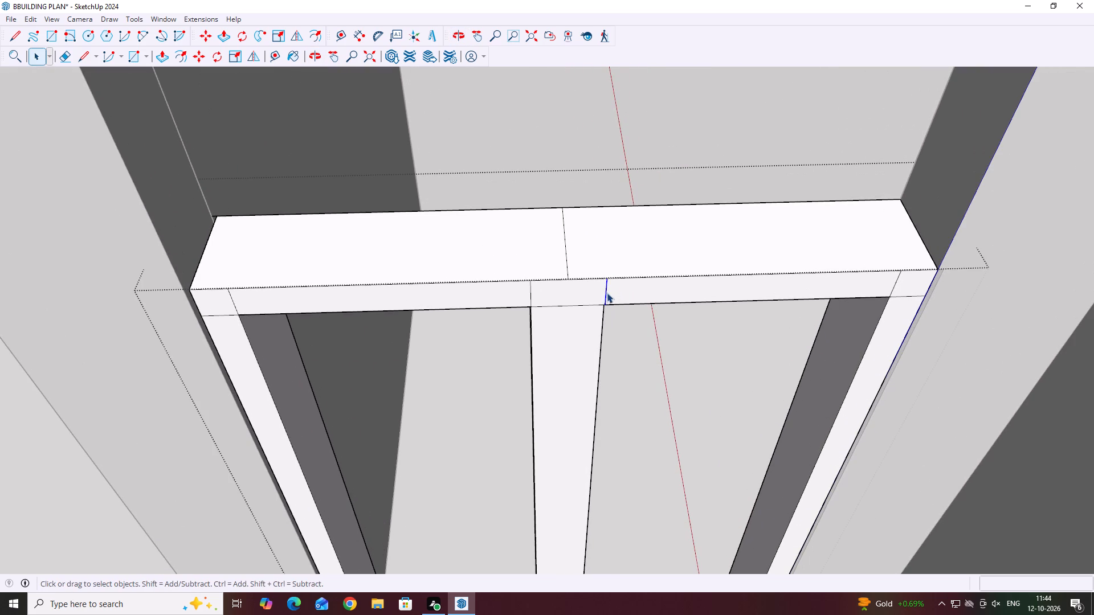
{"action": "key", "text": "Delete"}
{"action": "left_click", "coordinate": [531, 293]}
{"action": "key", "text": "Delete"}
{"action": "scroll", "coordinate": [556, 316], "scroll_direction": "down", "scroll_amount": 4}
{"action": "middle_click", "coordinate": [556, 317]}
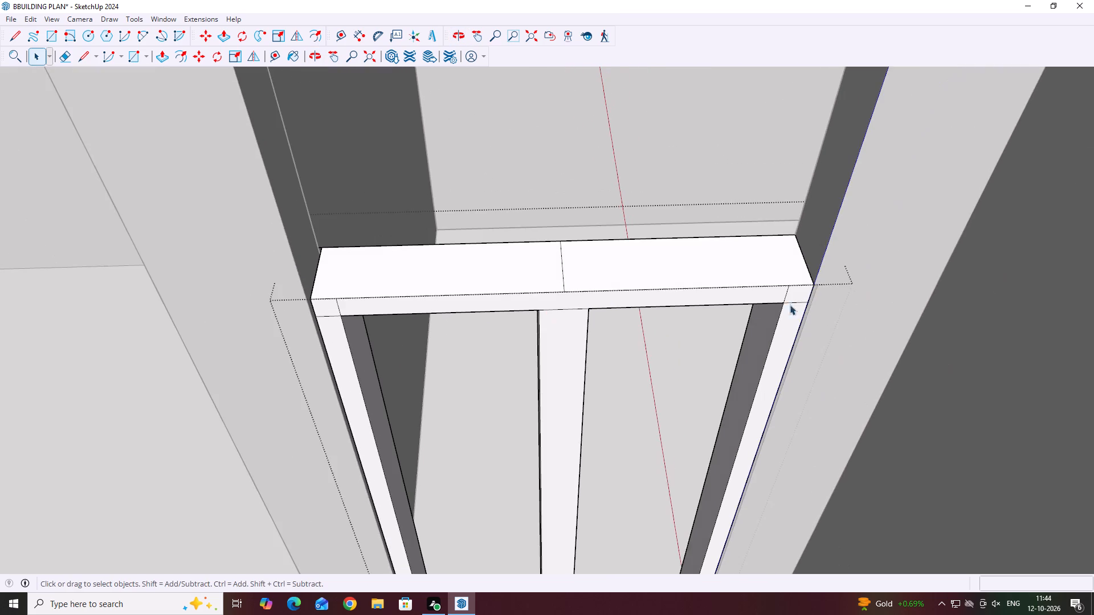
Delete the horizontal and vertical dividing lines across the inside border's top right-hand corner.
{"action": "scroll", "coordinate": [806, 290], "scroll_direction": "up", "scroll_amount": 3}
{"action": "left_click", "coordinate": [794, 303]}
{"action": "left_click", "coordinate": [794, 307]}
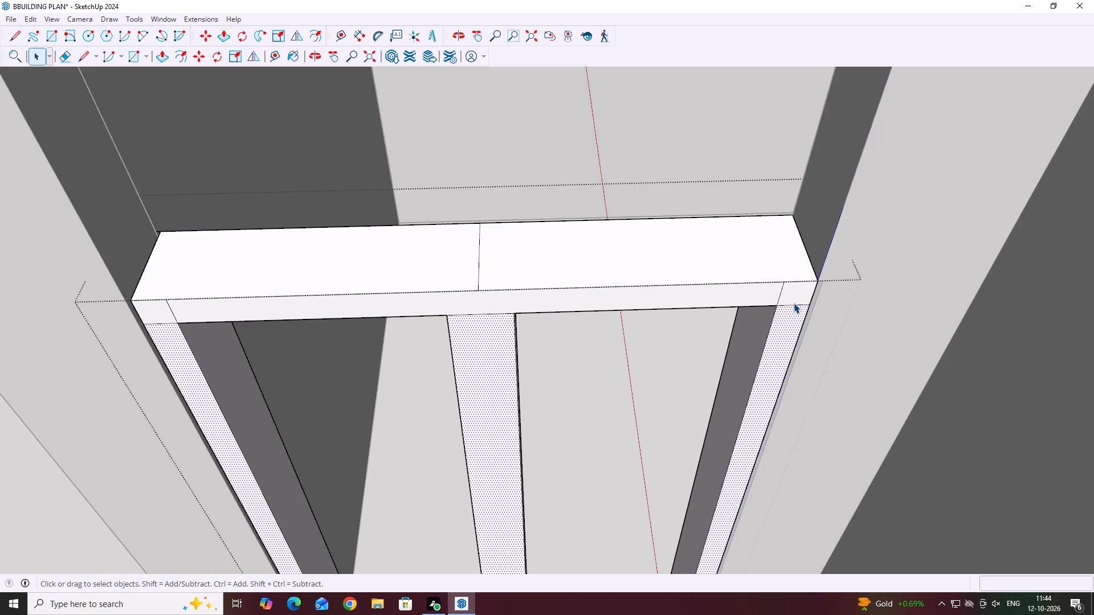
{"action": "left_click", "coordinate": [794, 303]}
{"action": "left_click", "coordinate": [794, 303]}
{"action": "left_click", "coordinate": [794, 305]}
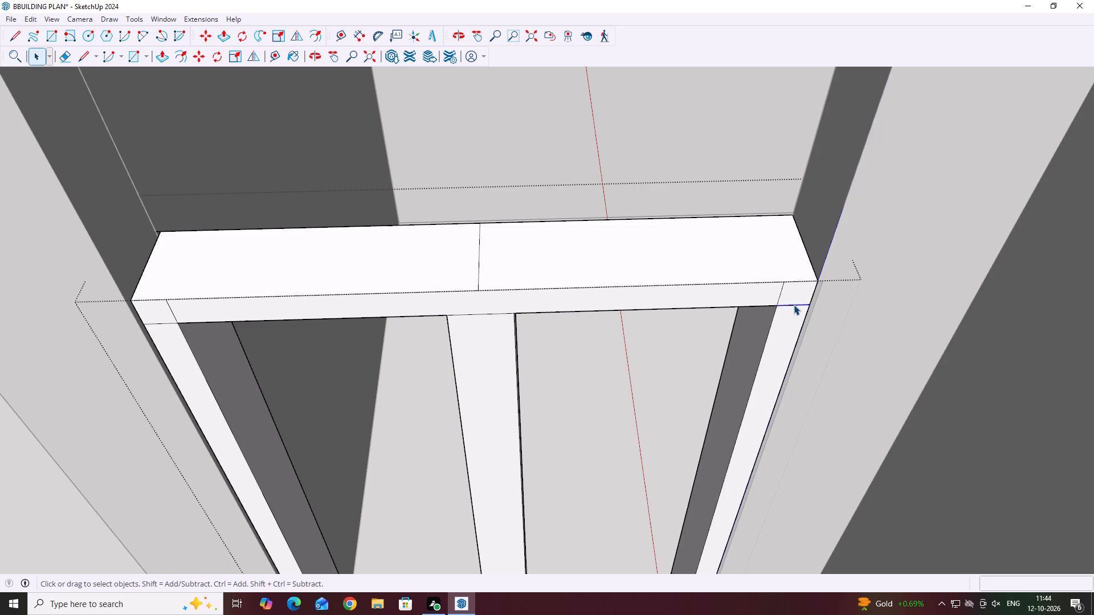
{"action": "key", "text": "Delete"}
{"action": "left_click", "coordinate": [782, 289]}
{"action": "key", "text": "Delete"}
{"action": "scroll", "coordinate": [777, 308], "scroll_direction": "up", "scroll_amount": 4}
Delete the vertical and horizontal dividing lines across the inside border's top left-hand corner.
{"action": "middle_click_drag", "start_coordinate": [792, 308], "coordinate": [678, 274]}
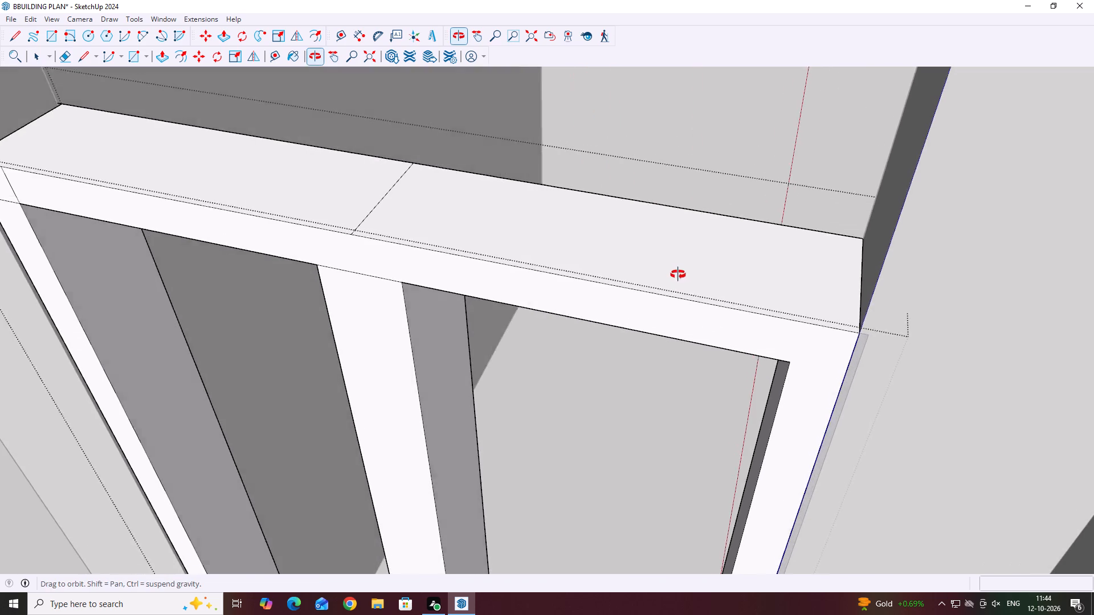
{"action": "middle_click_drag", "start_coordinate": [678, 274], "coordinate": [866, 298]}
{"action": "scroll", "coordinate": [866, 294], "scroll_direction": "up", "scroll_amount": 1}
{"action": "scroll", "coordinate": [866, 292], "scroll_direction": "down", "scroll_amount": 9}
{"action": "scroll", "coordinate": [404, 388], "scroll_direction": "up", "scroll_amount": 6}
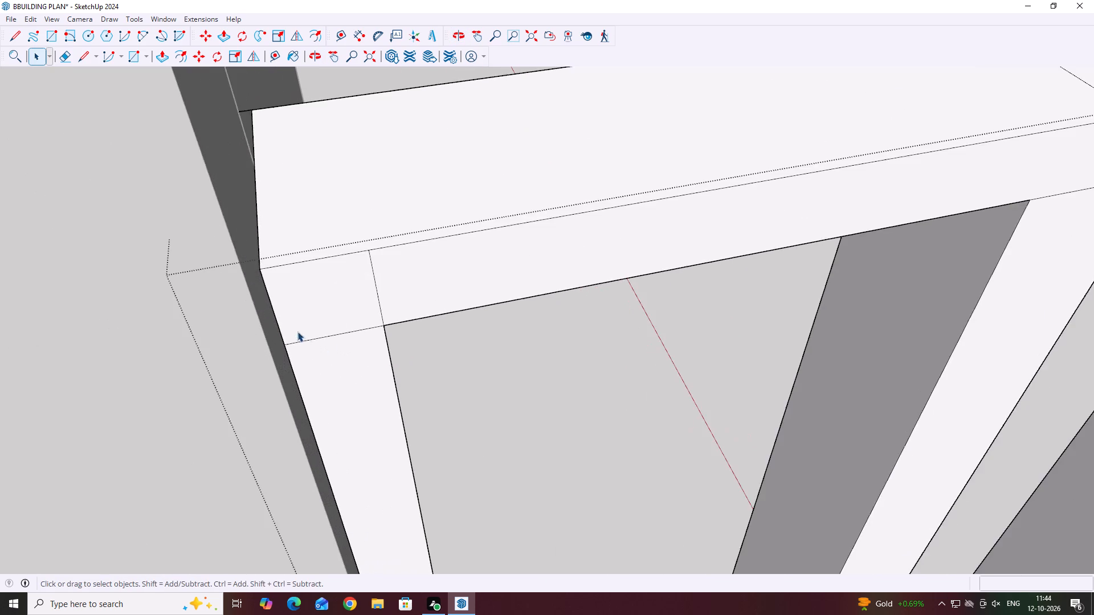
{"action": "scroll", "coordinate": [297, 331], "scroll_direction": "up", "scroll_amount": 8}
{"action": "left_click", "coordinate": [535, 327]}
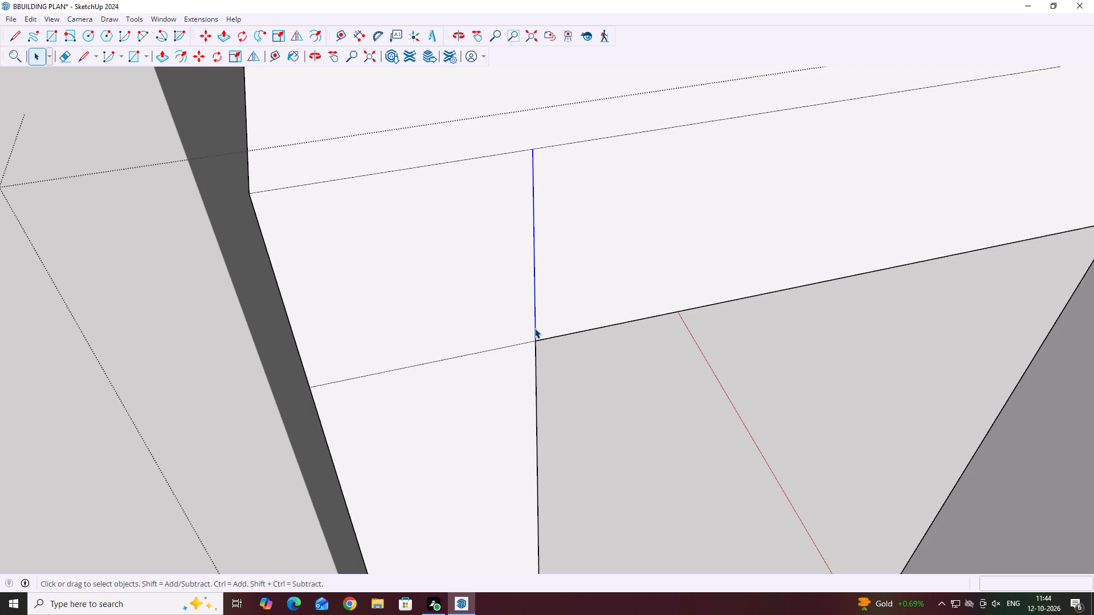
{"action": "key", "text": "Delete"}
{"action": "left_click", "coordinate": [521, 343]}
{"action": "key", "text": "Delete"}
{"action": "scroll", "coordinate": [436, 365], "scroll_direction": "down", "scroll_amount": 9}
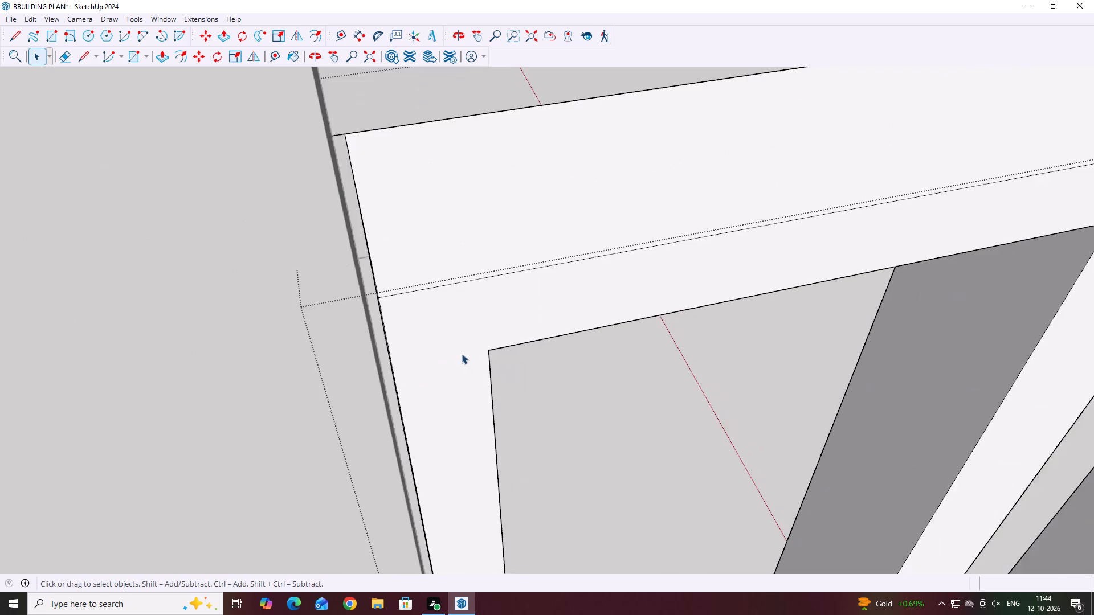
Delete the seam line between the two leaves on the door's top face.
{"action": "scroll", "coordinate": [375, 306], "scroll_direction": "down", "scroll_amount": 5}
{"action": "scroll", "coordinate": [373, 306], "scroll_direction": "up", "scroll_amount": 1}
{"action": "scroll", "coordinate": [377, 304], "scroll_direction": "down", "scroll_amount": 4}
{"action": "middle_click_drag", "start_coordinate": [630, 306], "coordinate": [550, 321]}
{"action": "scroll", "coordinate": [497, 277], "scroll_direction": "up", "scroll_amount": 2}
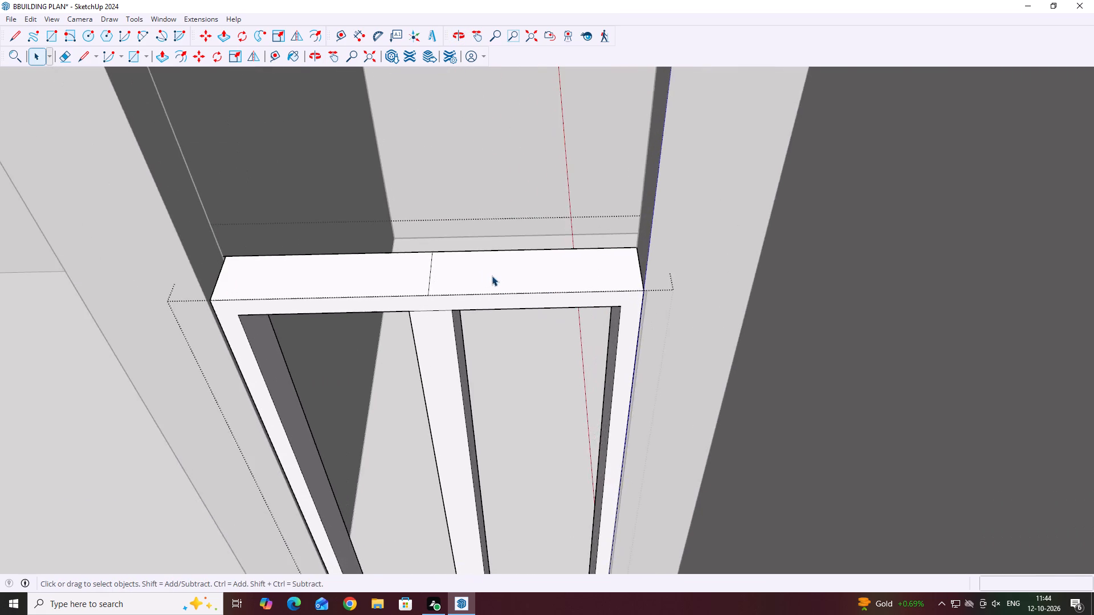
{"action": "scroll", "coordinate": [492, 276], "scroll_direction": "up", "scroll_amount": 7}
{"action": "left_click", "coordinate": [429, 293]}
{"action": "key", "text": "Delete"}
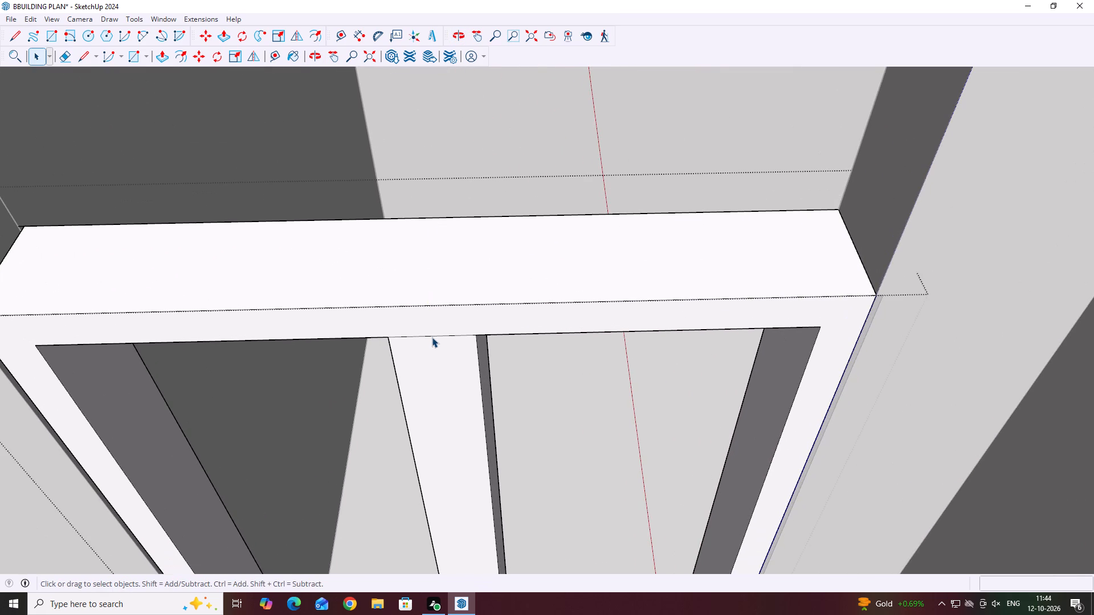
Delete the short horizontal line where the middle stile meets the door's top border.
{"action": "left_click", "coordinate": [432, 336]}
{"action": "key", "text": "Delete"}
Examine the cleaned double door frame in its doorway from farther out and from several angles.
{"action": "scroll", "coordinate": [628, 305], "scroll_direction": "down", "scroll_amount": 5}
{"action": "middle_click_drag", "start_coordinate": [622, 416], "coordinate": [651, 247]}
{"action": "scroll", "coordinate": [651, 247], "scroll_direction": "down", "scroll_amount": 1}
{"action": "scroll", "coordinate": [610, 405], "scroll_direction": "down", "scroll_amount": 20}
{"action": "scroll", "coordinate": [610, 405], "scroll_direction": "down", "scroll_amount": 8}
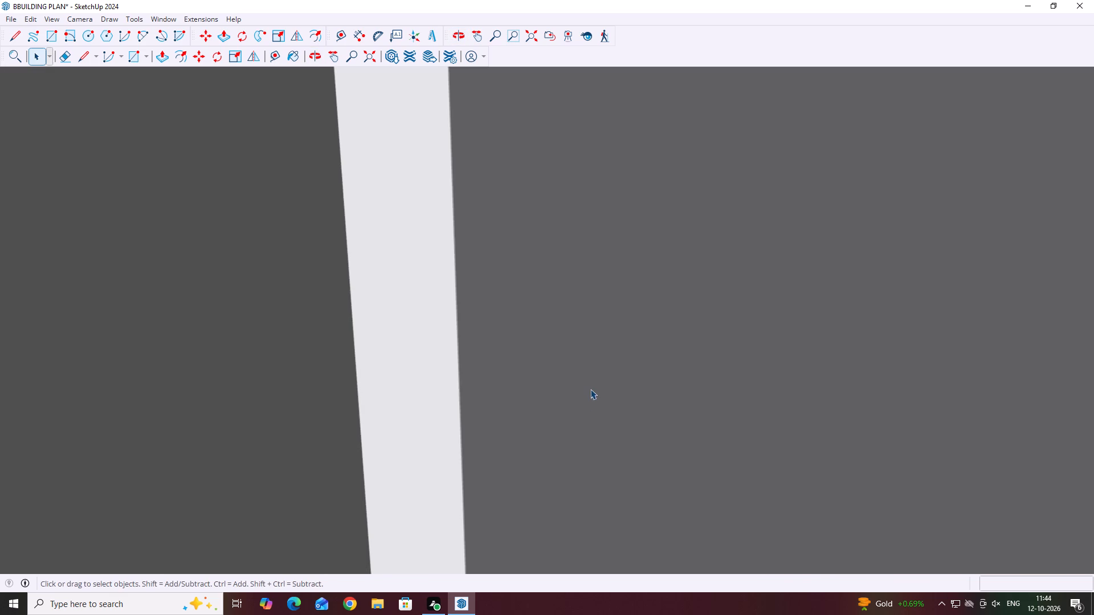
{"action": "scroll", "coordinate": [590, 389], "scroll_direction": "down", "scroll_amount": 20}
{"action": "middle_click_drag", "start_coordinate": [545, 351], "coordinate": [586, 409]}
{"action": "scroll", "coordinate": [586, 409], "scroll_direction": "down", "scroll_amount": 5}
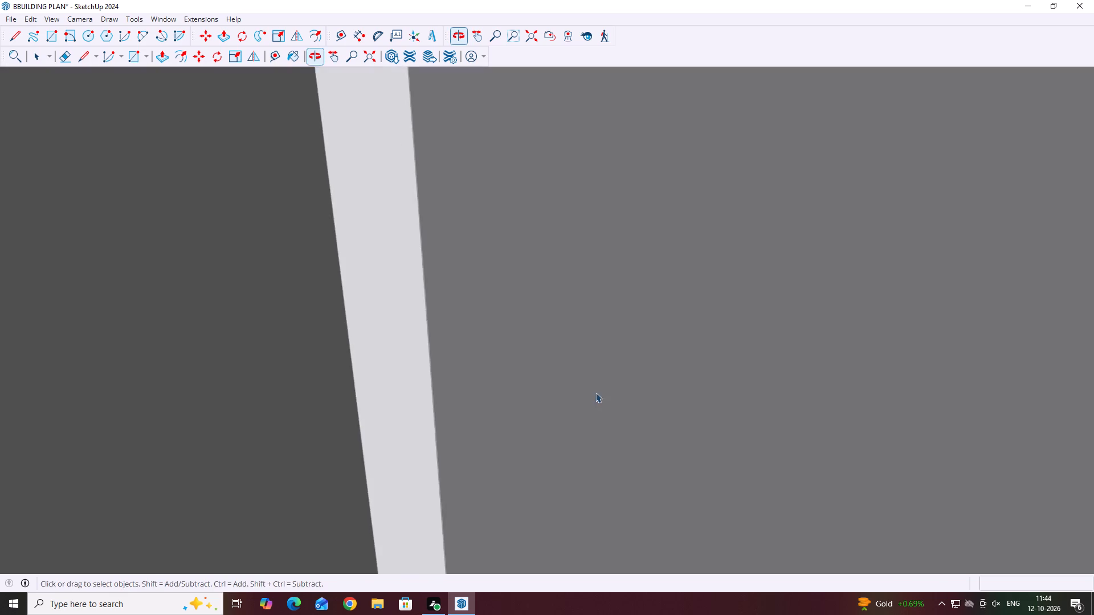
{"action": "scroll", "coordinate": [595, 392], "scroll_direction": "down", "scroll_amount": 20}
{"action": "scroll", "coordinate": [595, 392], "scroll_direction": "down", "scroll_amount": 20}
{"action": "middle_click", "coordinate": [587, 361]}
{"action": "middle_click", "coordinate": [567, 341]}
{"action": "middle_click", "coordinate": [445, 321]}
{"action": "middle_click", "coordinate": [445, 323]}
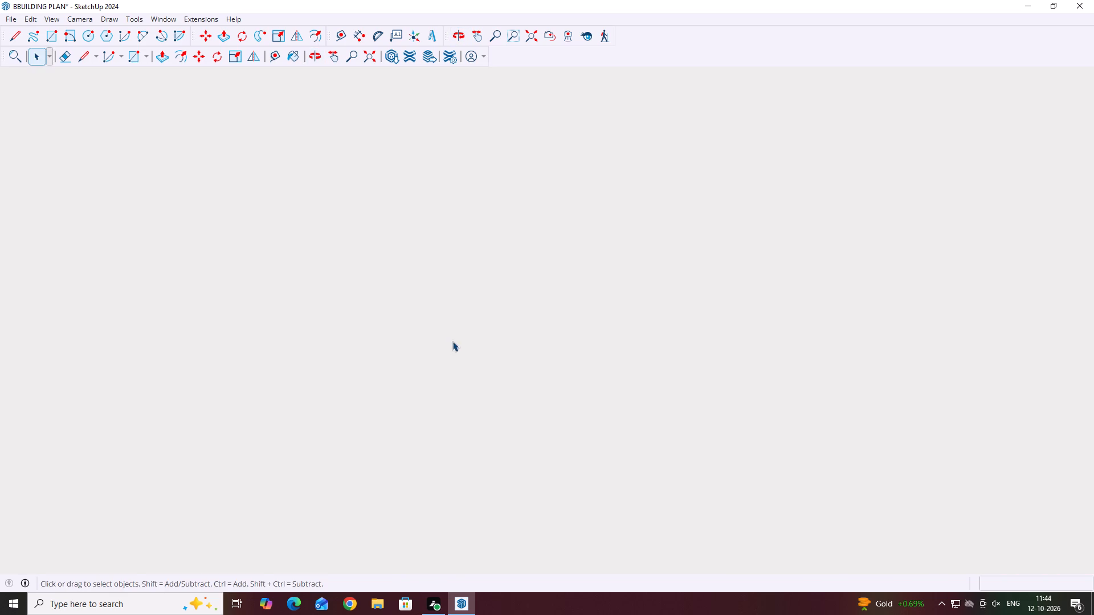
{"action": "scroll", "coordinate": [452, 341], "scroll_direction": "down", "scroll_amount": 12}
{"action": "middle_click_drag", "start_coordinate": [503, 411], "coordinate": [700, 446]}
{"action": "scroll", "coordinate": [702, 445], "scroll_direction": "down", "scroll_amount": 20}
{"action": "scroll", "coordinate": [702, 445], "scroll_direction": "down", "scroll_amount": 1}
{"action": "middle_click", "coordinate": [549, 423]}
{"action": "middle_click", "coordinate": [547, 419]}
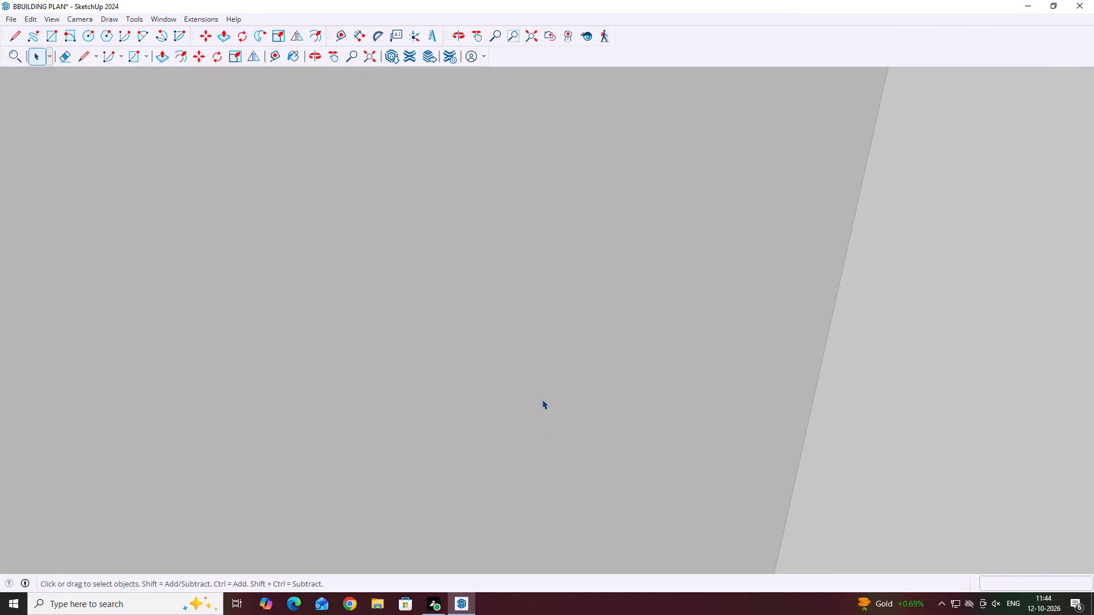
{"action": "scroll", "coordinate": [542, 399], "scroll_direction": "down", "scroll_amount": 2}
{"action": "scroll", "coordinate": [539, 392], "scroll_direction": "up", "scroll_amount": 2}
{"action": "scroll", "coordinate": [530, 364], "scroll_direction": "down", "scroll_amount": 20}
{"action": "scroll", "coordinate": [530, 364], "scroll_direction": "down", "scroll_amount": 12}
{"action": "middle_click", "coordinate": [530, 364]}
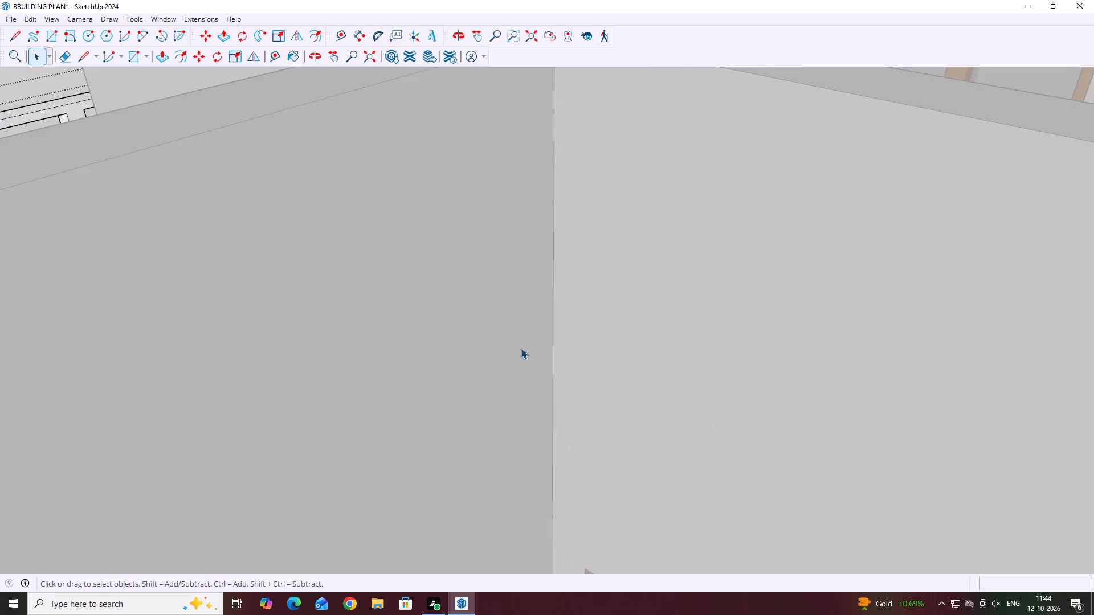
{"action": "scroll", "coordinate": [521, 348], "scroll_direction": "down", "scroll_amount": 17}
{"action": "middle_click_drag", "start_coordinate": [504, 348], "coordinate": [400, 370]}
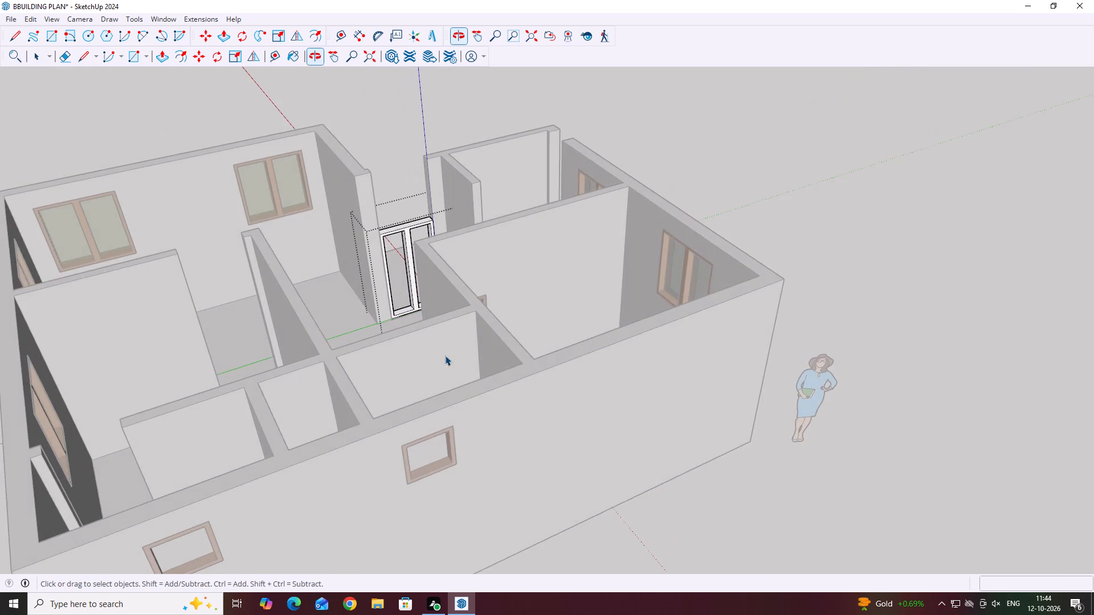
{"action": "middle_click_drag", "start_coordinate": [583, 272], "coordinate": [444, 330]}
{"action": "scroll", "coordinate": [459, 174], "scroll_direction": "up", "scroll_amount": 18}
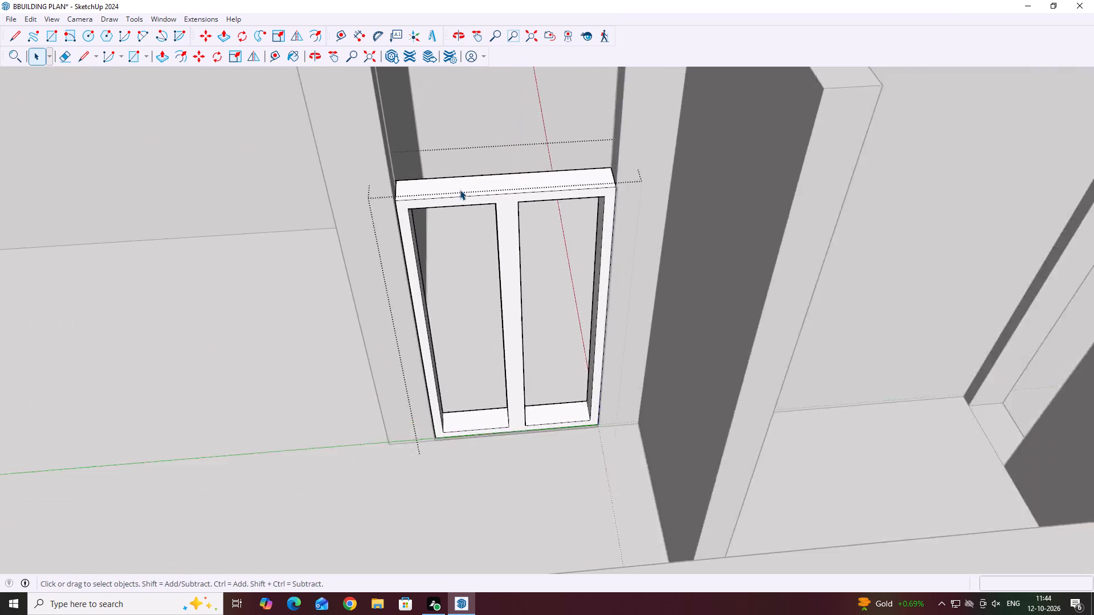
{"action": "scroll", "coordinate": [460, 190], "scroll_direction": "up", "scroll_amount": 1}
{"action": "middle_click_drag", "start_coordinate": [495, 342], "coordinate": [383, 323]}
{"action": "scroll", "coordinate": [439, 407], "scroll_direction": "down", "scroll_amount": 4}
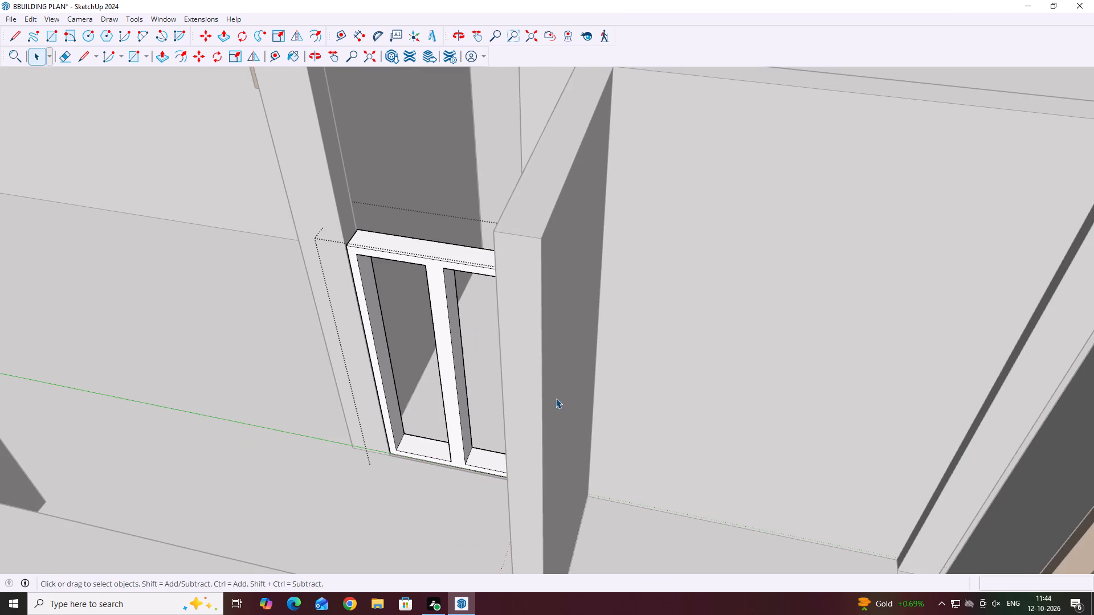
Paint the door frame's top face and continuous inside front face with Wood Cherry Original from the Wood materials.
{"action": "key", "text": "b"}
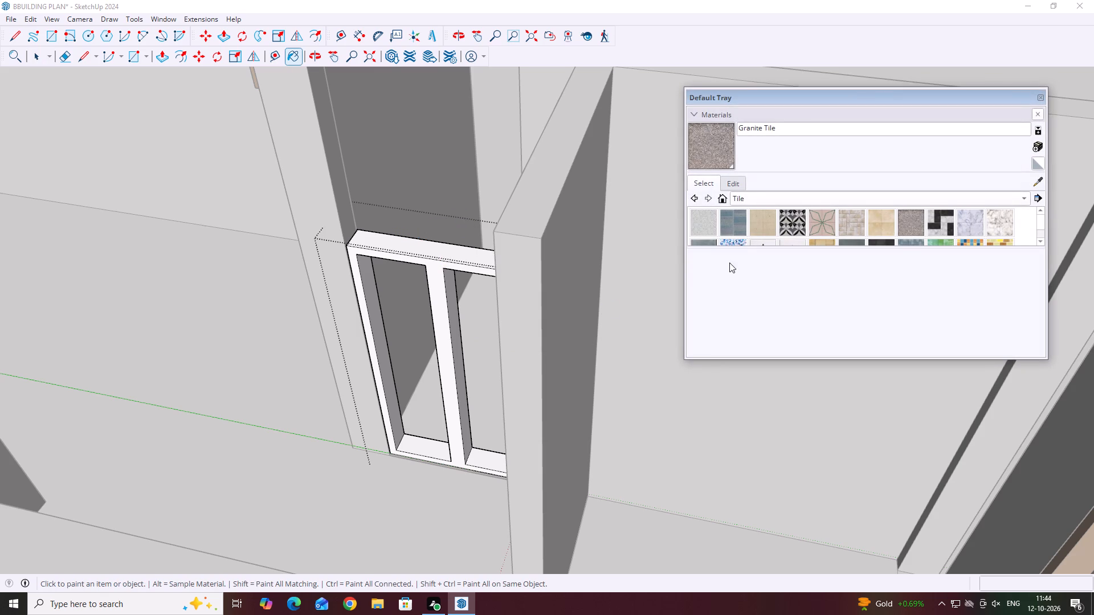
{"action": "left_click", "coordinate": [753, 198]}
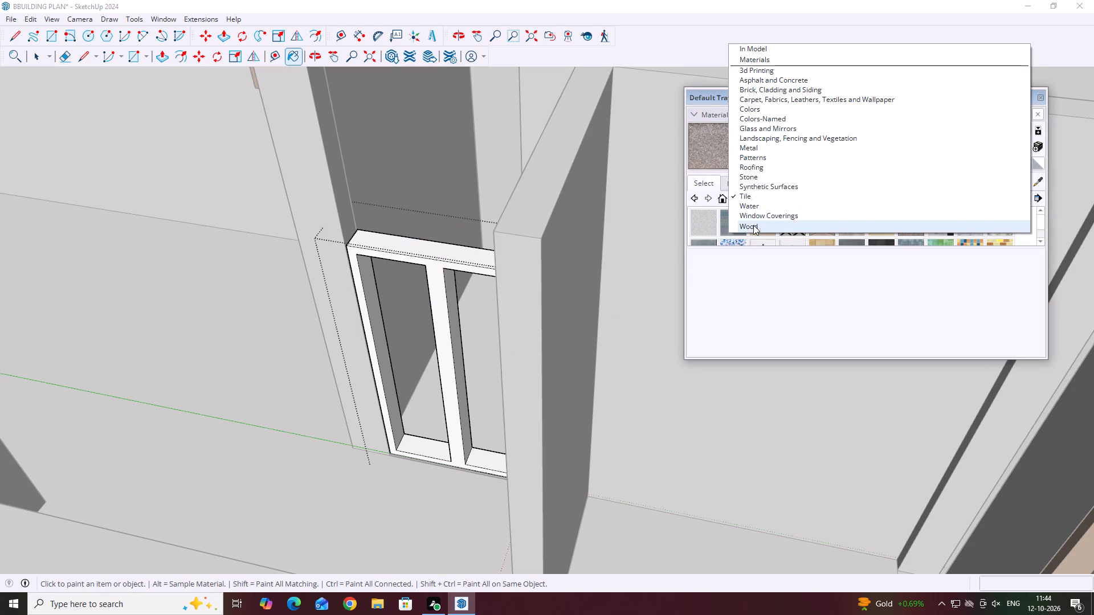
{"action": "left_click", "coordinate": [753, 225]}
{"action": "left_click", "coordinate": [768, 218]}
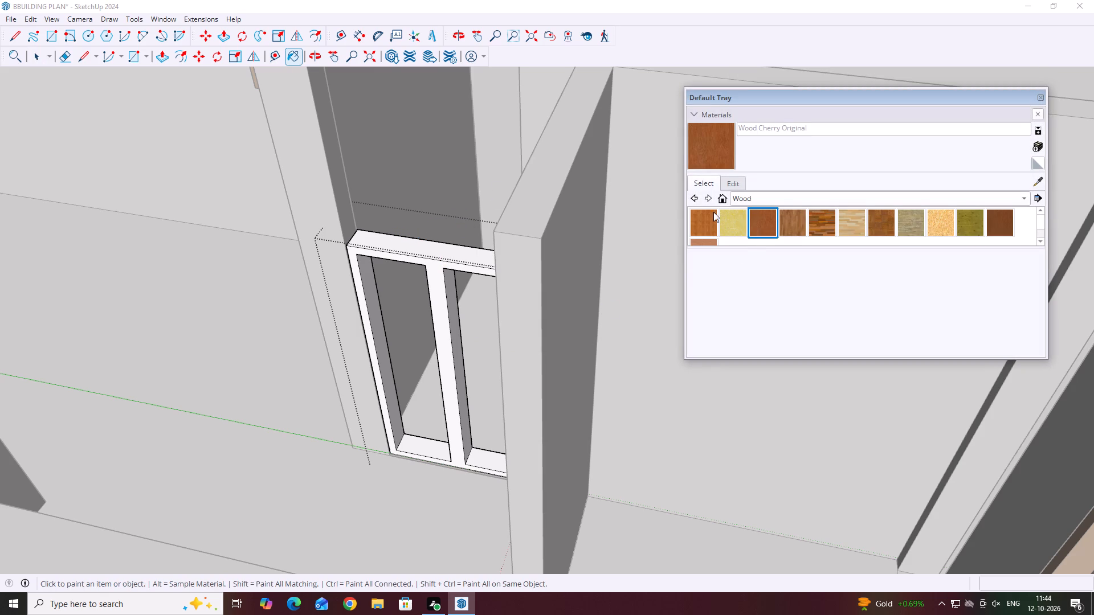
{"action": "scroll", "coordinate": [364, 248], "scroll_direction": "up", "scroll_amount": 2}
{"action": "middle_click_drag", "start_coordinate": [424, 271], "coordinate": [542, 270]}
{"action": "scroll", "coordinate": [555, 265], "scroll_direction": "up", "scroll_amount": 4}
{"action": "left_click", "coordinate": [544, 261]}
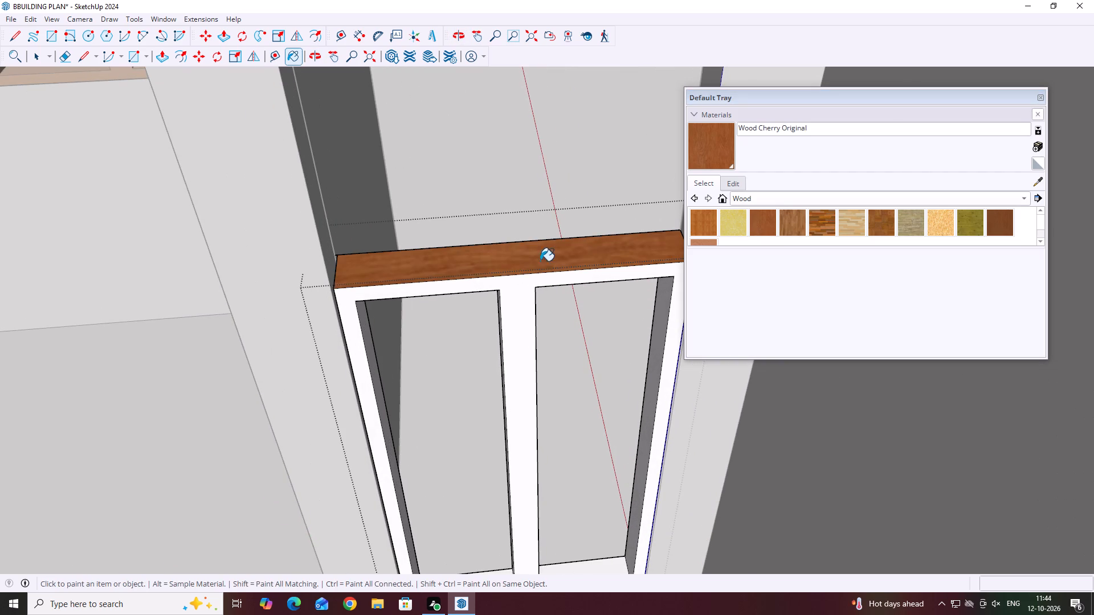
{"action": "left_click", "coordinate": [519, 304]}
Paint the upper faces of the bottom border in both door openings with Wood Cherry Original.
{"action": "middle_click_drag", "start_coordinate": [481, 355], "coordinate": [507, 341]}
{"action": "scroll", "coordinate": [503, 346], "scroll_direction": "down", "scroll_amount": 3}
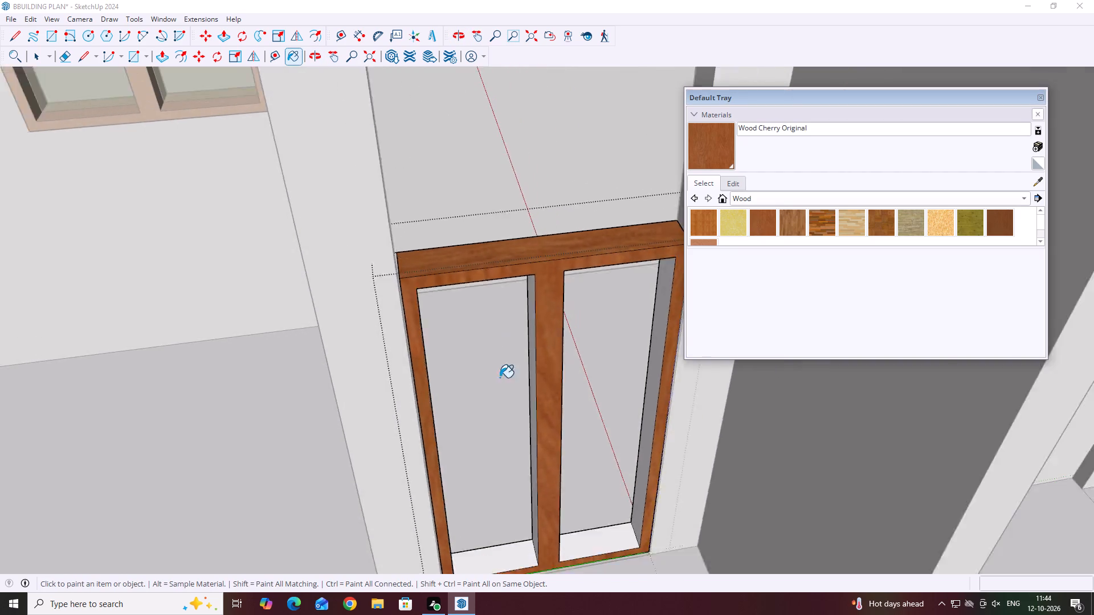
{"action": "scroll", "coordinate": [500, 378], "scroll_direction": "down", "scroll_amount": 1}
{"action": "scroll", "coordinate": [590, 515], "scroll_direction": "up", "scroll_amount": 3}
{"action": "left_click", "coordinate": [551, 479]}
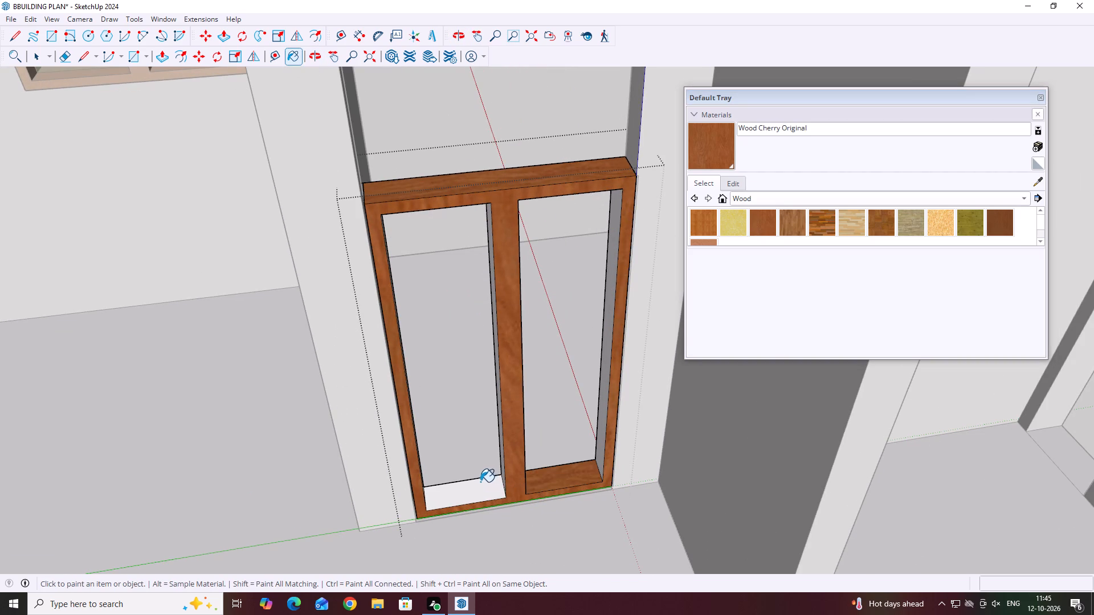
{"action": "left_click", "coordinate": [479, 482]}
Paint the middle stile's left-hand side face and the right-hand border's inner side face with Wood Cherry Original.
{"action": "middle_click_drag", "start_coordinate": [553, 463], "coordinate": [619, 524]}
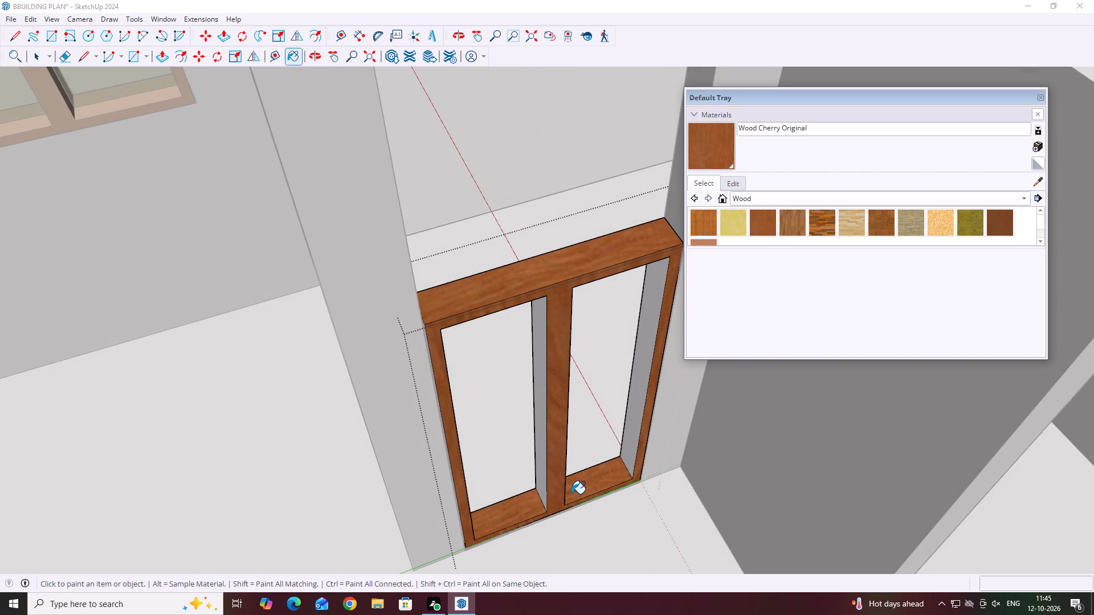
{"action": "middle_click_drag", "start_coordinate": [538, 499], "coordinate": [695, 501]}
{"action": "scroll", "coordinate": [621, 456], "scroll_direction": "up", "scroll_amount": 3}
{"action": "left_click", "coordinate": [655, 471]}
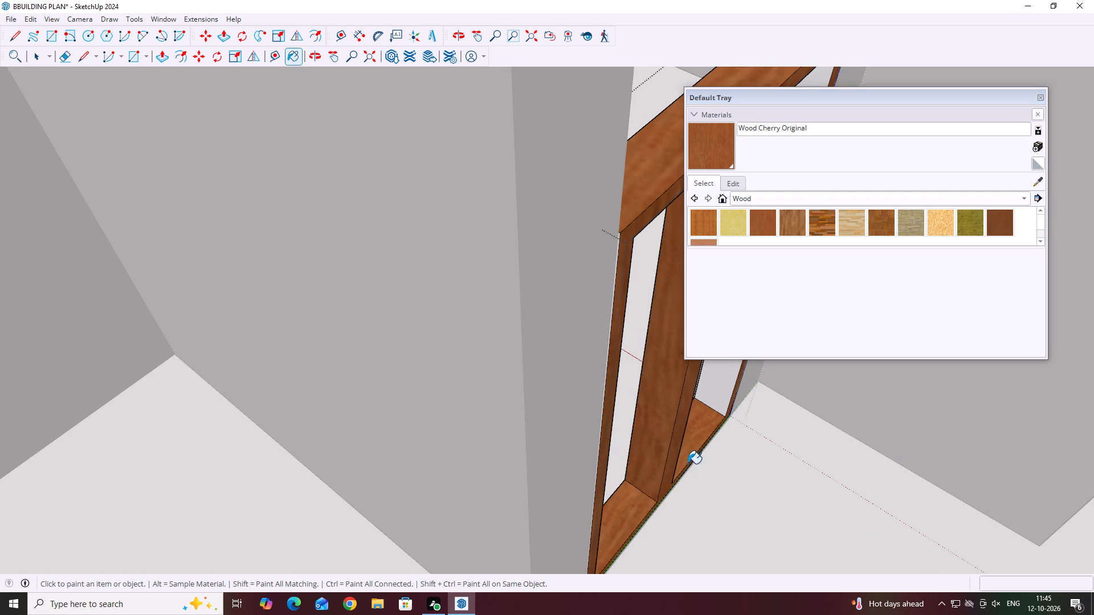
{"action": "middle_click_drag", "start_coordinate": [688, 464], "coordinate": [486, 479]}
{"action": "scroll", "coordinate": [549, 455], "scroll_direction": "up", "scroll_amount": 2}
{"action": "left_click", "coordinate": [609, 462]}
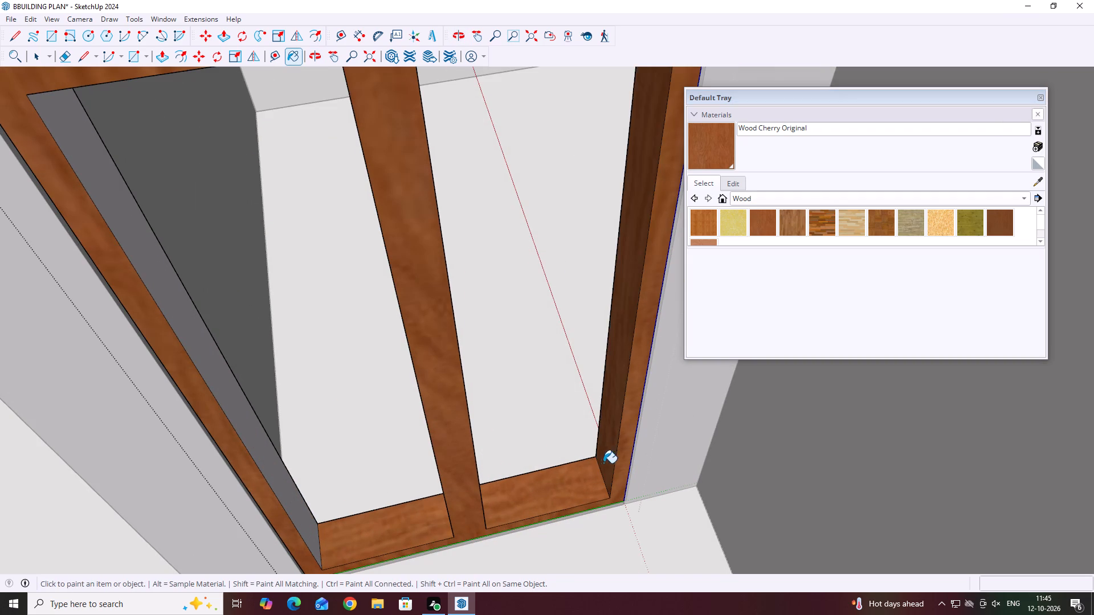
Paint the left-hand border's inner side face and the middle stile's right-hand side face with Wood Cherry Original.
{"action": "scroll", "coordinate": [548, 482], "scroll_direction": "down", "scroll_amount": 4}
{"action": "middle_click_drag", "start_coordinate": [414, 471], "coordinate": [333, 505]}
{"action": "scroll", "coordinate": [330, 482], "scroll_direction": "up", "scroll_amount": 3}
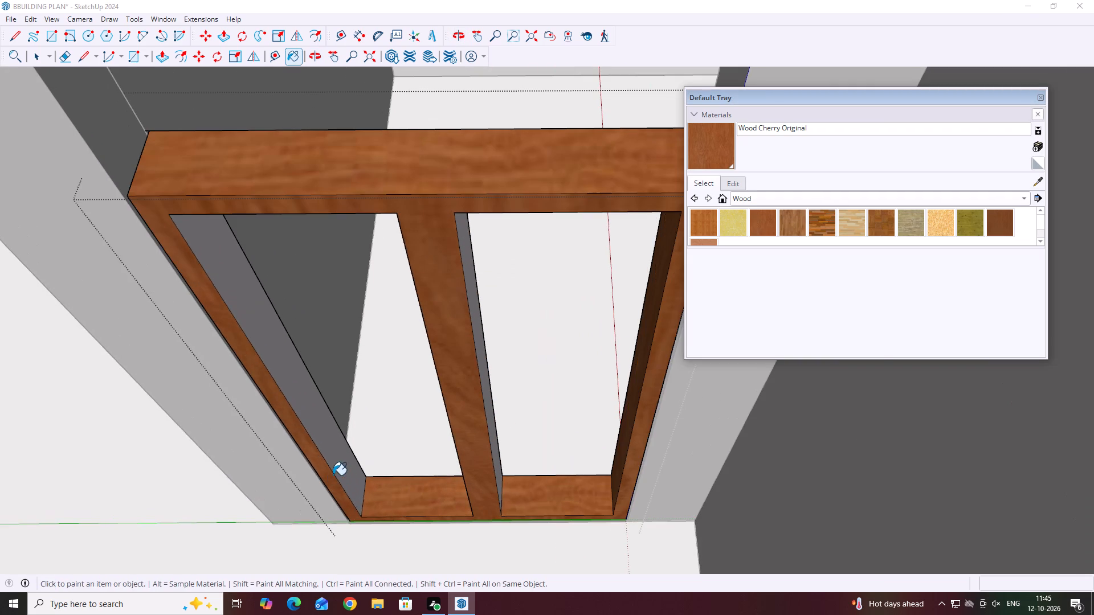
{"action": "left_click", "coordinate": [334, 468]}
{"action": "middle_click_drag", "start_coordinate": [404, 469], "coordinate": [279, 449]}
{"action": "middle_click_drag", "start_coordinate": [372, 453], "coordinate": [600, 453]}
{"action": "scroll", "coordinate": [597, 453], "scroll_direction": "down", "scroll_amount": 4}
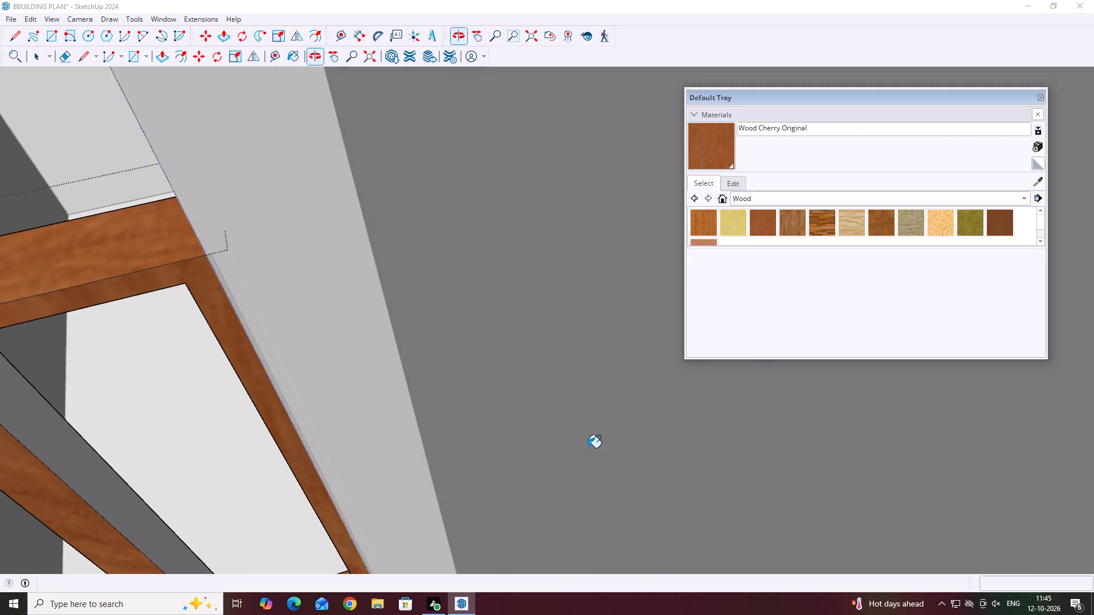
{"action": "scroll", "coordinate": [587, 448], "scroll_direction": "down", "scroll_amount": 3}
{"action": "middle_click", "coordinate": [201, 442]}
{"action": "scroll", "coordinate": [201, 442], "scroll_direction": "down", "scroll_amount": 4}
{"action": "middle_click_drag", "start_coordinate": [0, 372], "coordinate": [47, 384]}
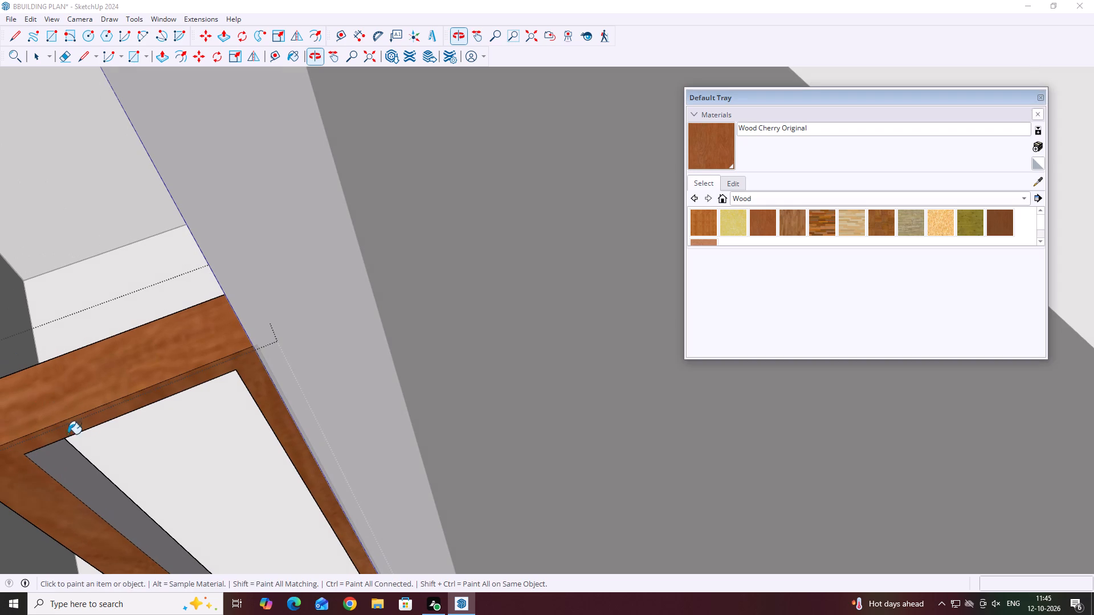
{"action": "left_click", "coordinate": [70, 462]}
Paint the frame faces of both leaves on the door's opposite side with Wood Cherry Original.
{"action": "scroll", "coordinate": [151, 449], "scroll_direction": "down", "scroll_amount": 16}
{"action": "middle_click_drag", "start_coordinate": [172, 411], "coordinate": [272, 430]}
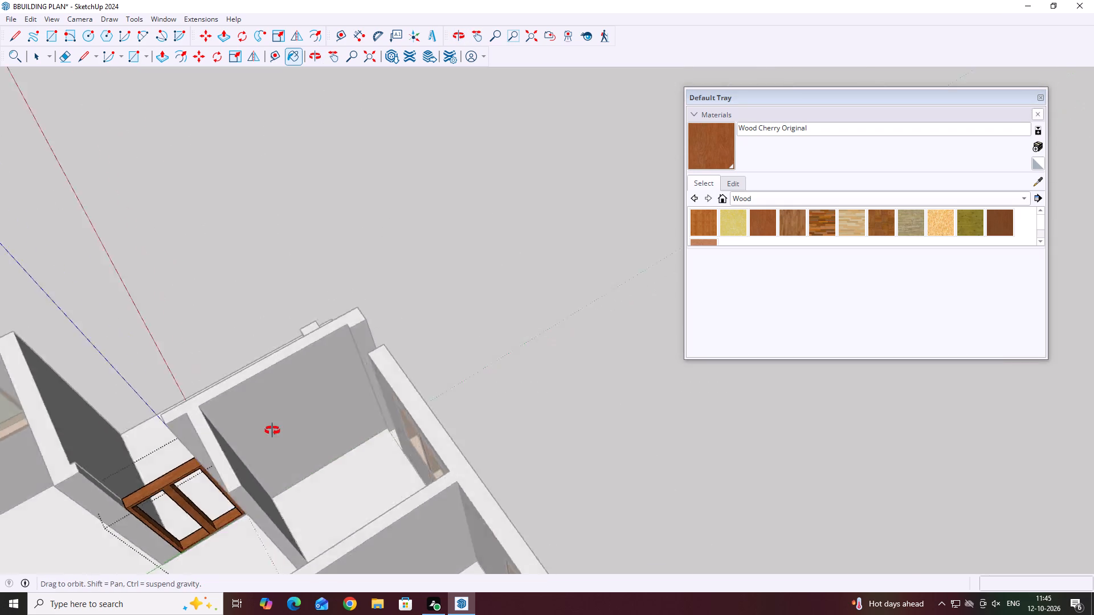
{"action": "middle_click_drag", "start_coordinate": [272, 430], "coordinate": [382, 432]}
{"action": "scroll", "coordinate": [121, 411], "scroll_direction": "down", "scroll_amount": 10}
{"action": "middle_click_drag", "start_coordinate": [141, 421], "coordinate": [452, 465]}
{"action": "scroll", "coordinate": [168, 382], "scroll_direction": "down", "scroll_amount": 11}
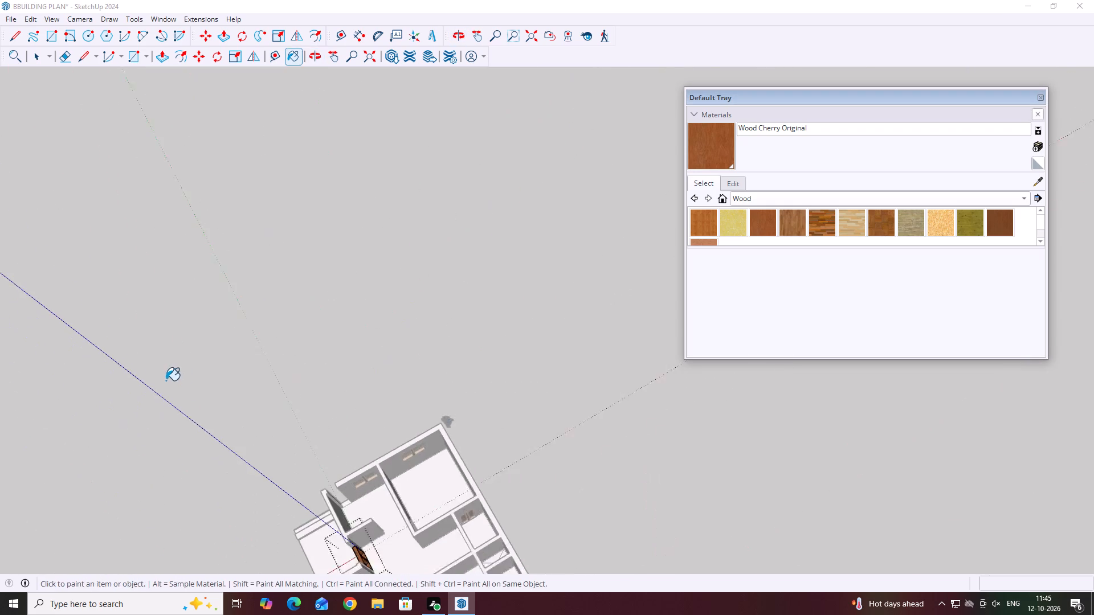
{"action": "middle_click_drag", "start_coordinate": [239, 539], "coordinate": [483, 515]}
{"action": "scroll", "coordinate": [450, 454], "scroll_direction": "down", "scroll_amount": 10}
{"action": "middle_click_drag", "start_coordinate": [496, 575], "coordinate": [543, 554]}
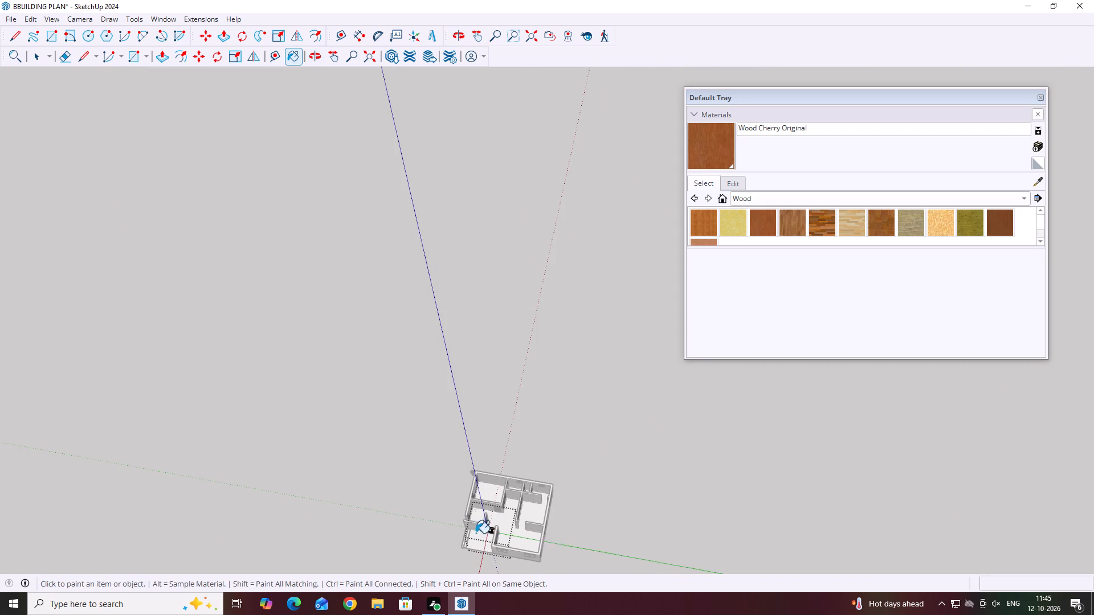
{"action": "scroll", "coordinate": [475, 533], "scroll_direction": "up", "scroll_amount": 20}
{"action": "scroll", "coordinate": [475, 533], "scroll_direction": "up", "scroll_amount": 5}
{"action": "middle_click_drag", "start_coordinate": [520, 544], "coordinate": [584, 511]}
{"action": "scroll", "coordinate": [586, 506], "scroll_direction": "up", "scroll_amount": 5}
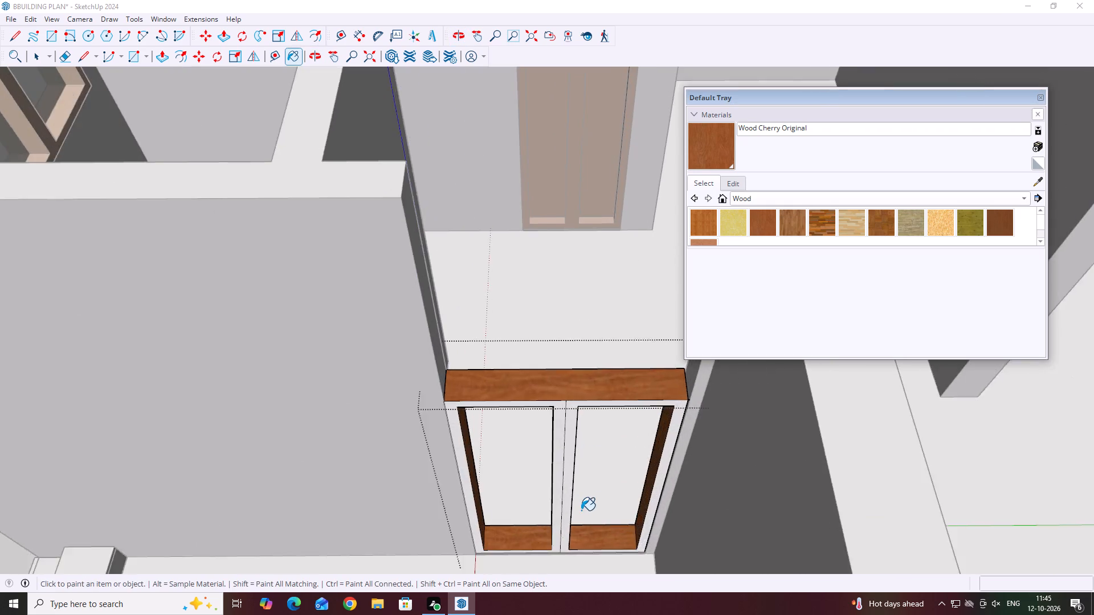
{"action": "scroll", "coordinate": [581, 510], "scroll_direction": "up", "scroll_amount": 3}
{"action": "left_click", "coordinate": [554, 526]}
{"action": "left_click", "coordinate": [544, 509]}
Examine the painted double door frame from its opposite side for remaining unpainted faces.
{"action": "middle_click_drag", "start_coordinate": [414, 509], "coordinate": [426, 501]}
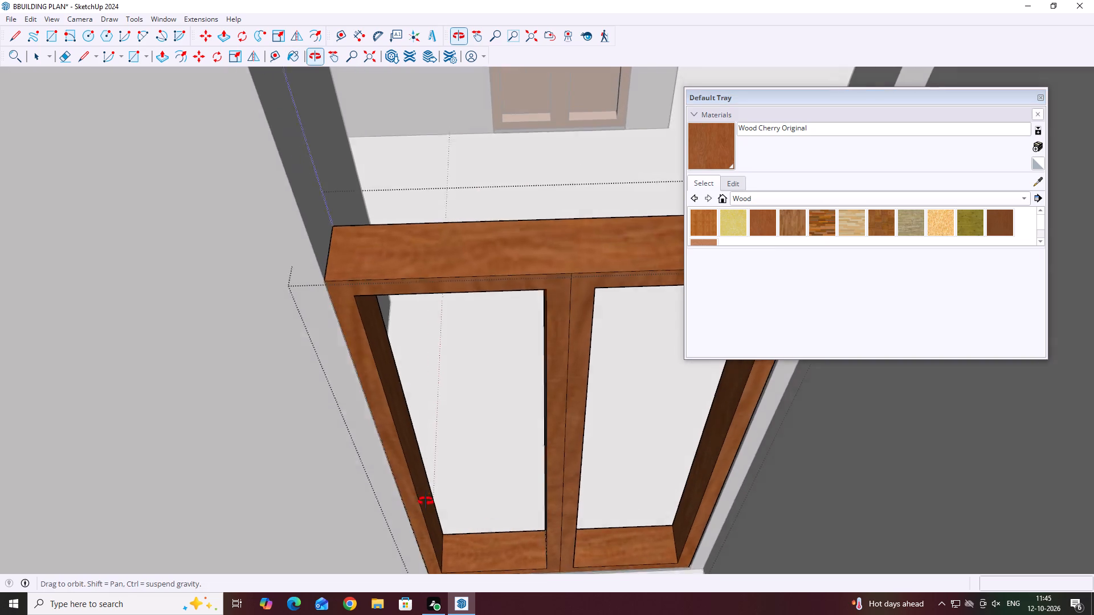
{"action": "middle_click_drag", "start_coordinate": [426, 501], "coordinate": [394, 450]}
{"action": "scroll", "coordinate": [389, 447], "scroll_direction": "down", "scroll_amount": 5}
{"action": "middle_click_drag", "start_coordinate": [461, 485], "coordinate": [498, 501]}
{"action": "scroll", "coordinate": [569, 506], "scroll_direction": "up", "scroll_amount": 3}
{"action": "middle_click_drag", "start_coordinate": [571, 509], "coordinate": [577, 515]}
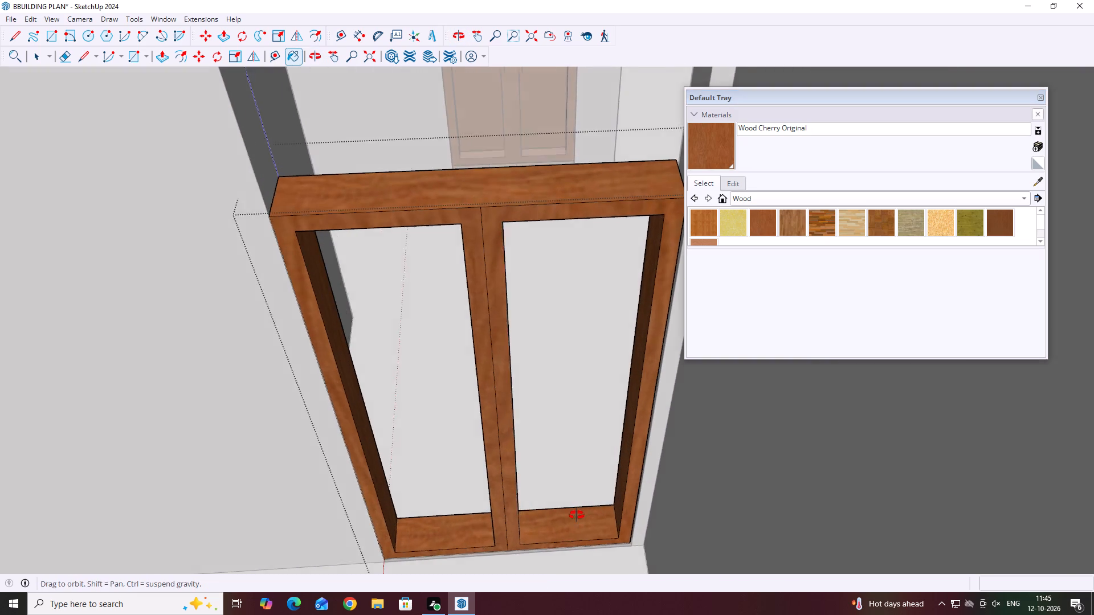
{"action": "middle_click_drag", "start_coordinate": [577, 515], "coordinate": [509, 500]}
{"action": "scroll", "coordinate": [511, 497], "scroll_direction": "down", "scroll_amount": 12}
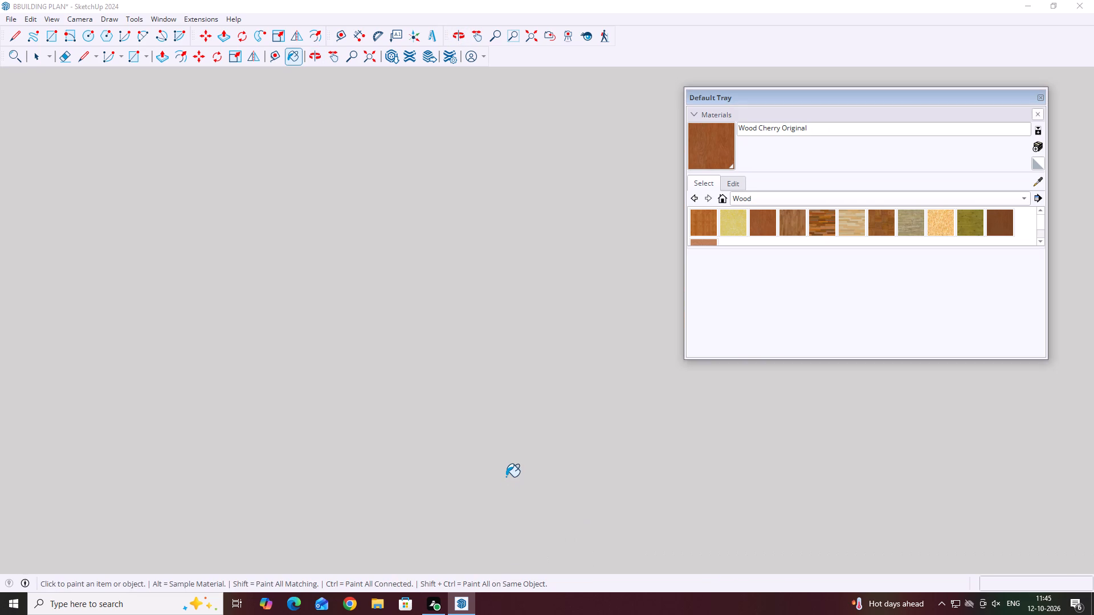
{"action": "scroll", "coordinate": [506, 477], "scroll_direction": "down", "scroll_amount": 20}
{"action": "middle_click_drag", "start_coordinate": [456, 474], "coordinate": [637, 511]}
{"action": "scroll", "coordinate": [210, 446], "scroll_direction": "down", "scroll_amount": 9}
{"action": "middle_click_drag", "start_coordinate": [108, 445], "coordinate": [101, 395]}
{"action": "scroll", "coordinate": [120, 375], "scroll_direction": "up", "scroll_amount": 3}
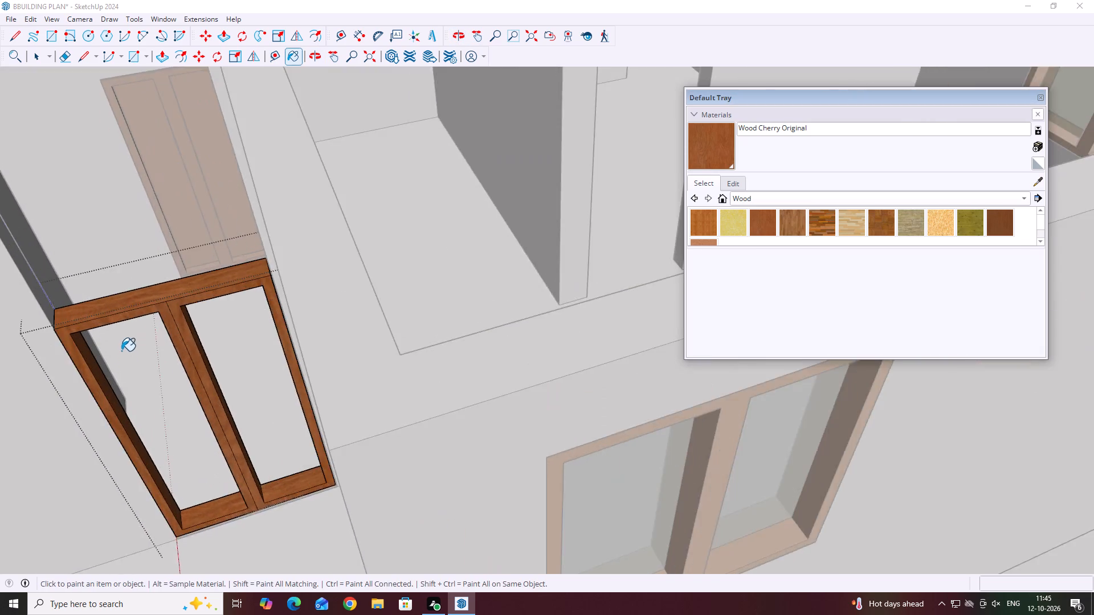
{"action": "scroll", "coordinate": [121, 351], "scroll_direction": "up", "scroll_amount": 3}
{"action": "middle_click_drag", "start_coordinate": [206, 353], "coordinate": [190, 330]}
{"action": "key", "text": "space"}
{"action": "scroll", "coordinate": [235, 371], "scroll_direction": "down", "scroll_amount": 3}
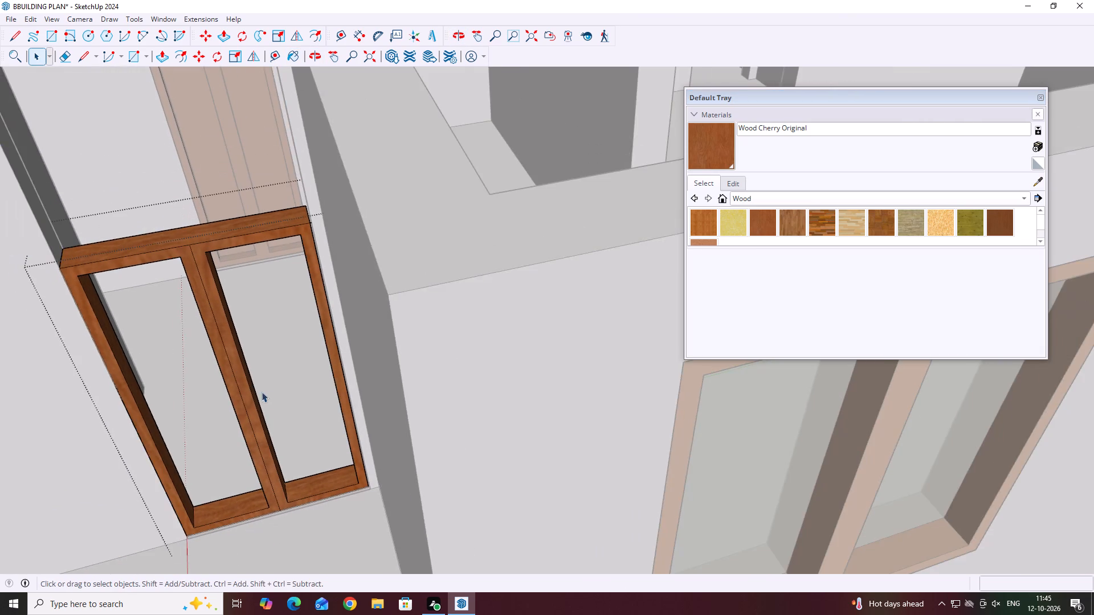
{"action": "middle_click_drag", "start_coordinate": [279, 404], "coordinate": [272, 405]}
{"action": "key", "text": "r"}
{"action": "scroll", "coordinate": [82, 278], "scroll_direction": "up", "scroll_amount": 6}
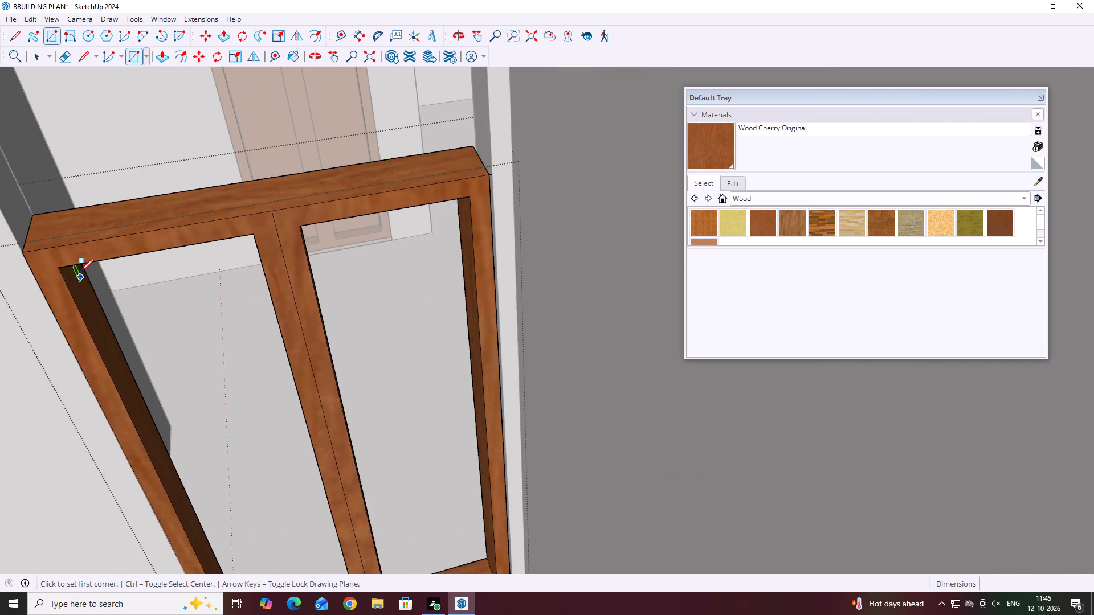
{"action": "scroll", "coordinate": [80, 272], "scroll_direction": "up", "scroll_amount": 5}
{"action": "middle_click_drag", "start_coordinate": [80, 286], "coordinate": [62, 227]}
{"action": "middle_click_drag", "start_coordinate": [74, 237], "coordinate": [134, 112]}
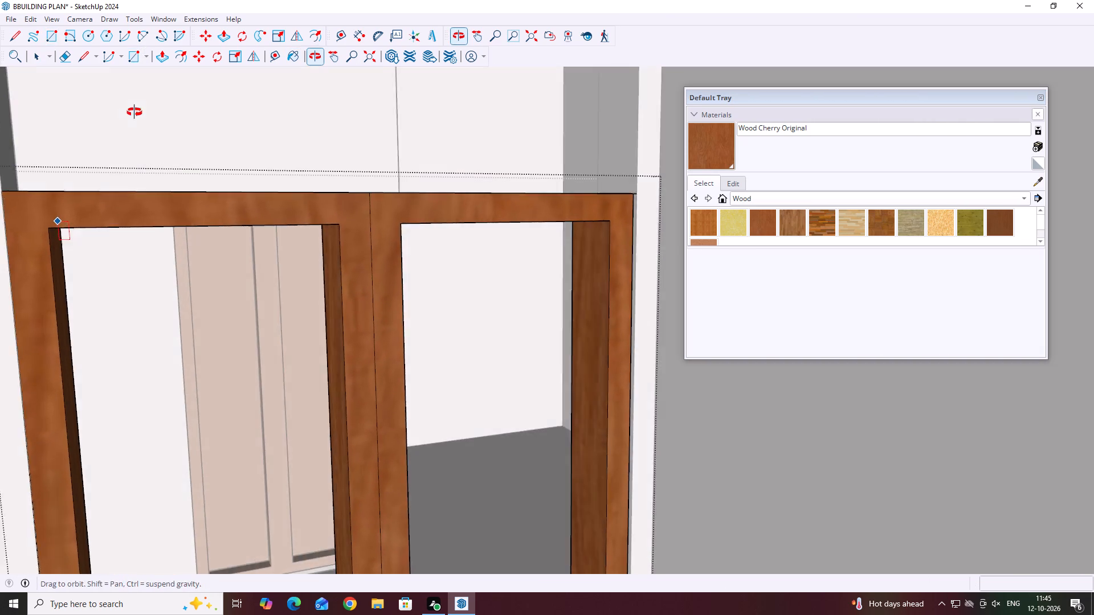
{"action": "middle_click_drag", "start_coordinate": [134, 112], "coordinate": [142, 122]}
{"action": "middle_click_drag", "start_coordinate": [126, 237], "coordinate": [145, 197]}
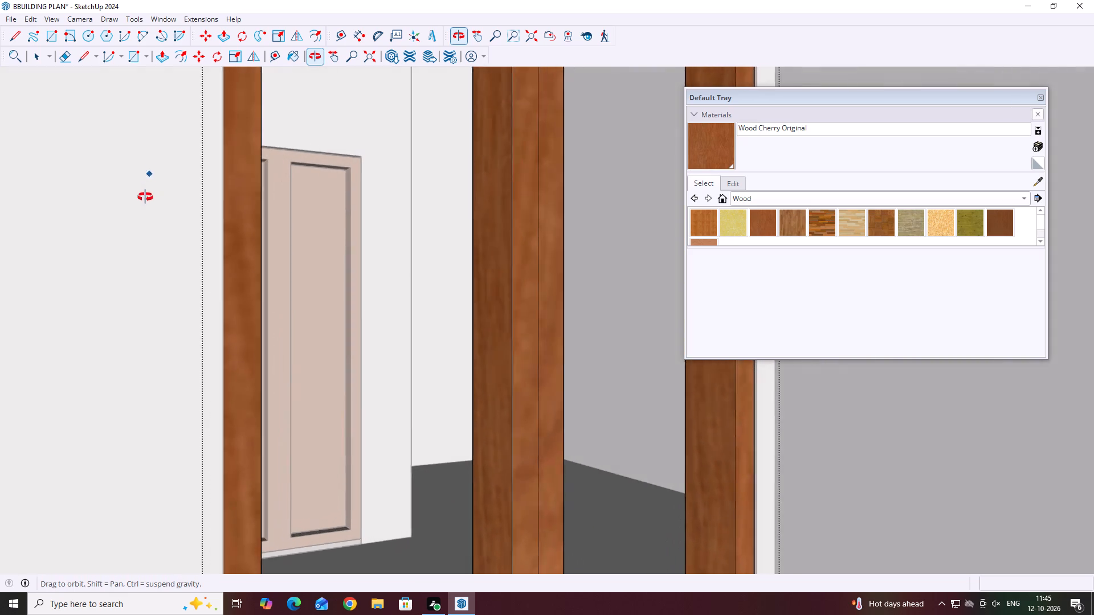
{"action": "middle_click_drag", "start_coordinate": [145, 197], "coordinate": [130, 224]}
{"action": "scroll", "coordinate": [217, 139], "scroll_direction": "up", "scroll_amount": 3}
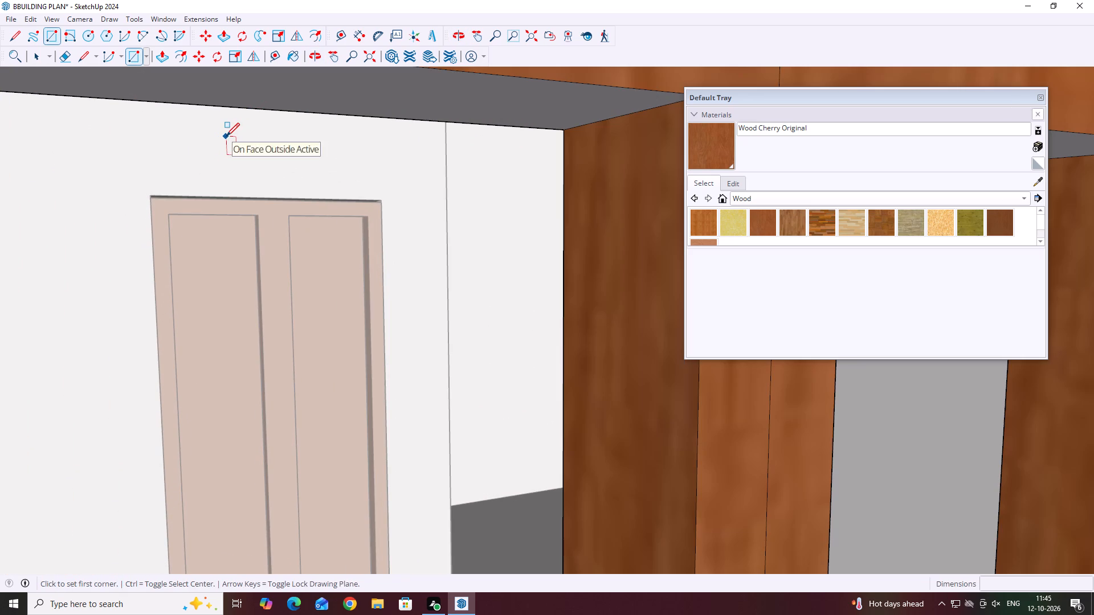
Paint the undersides of the top rail above both door openings with Wood Cherry Original.
{"action": "key", "text": "b"}
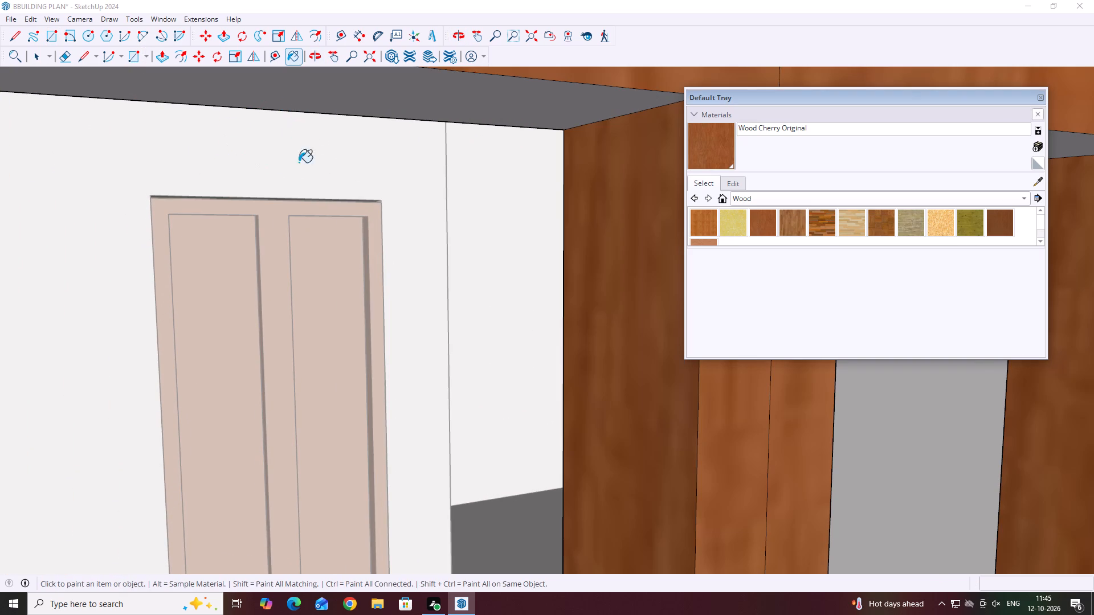
{"action": "scroll", "coordinate": [305, 226], "scroll_direction": "down", "scroll_amount": 2}
{"action": "left_click", "coordinate": [338, 173]}
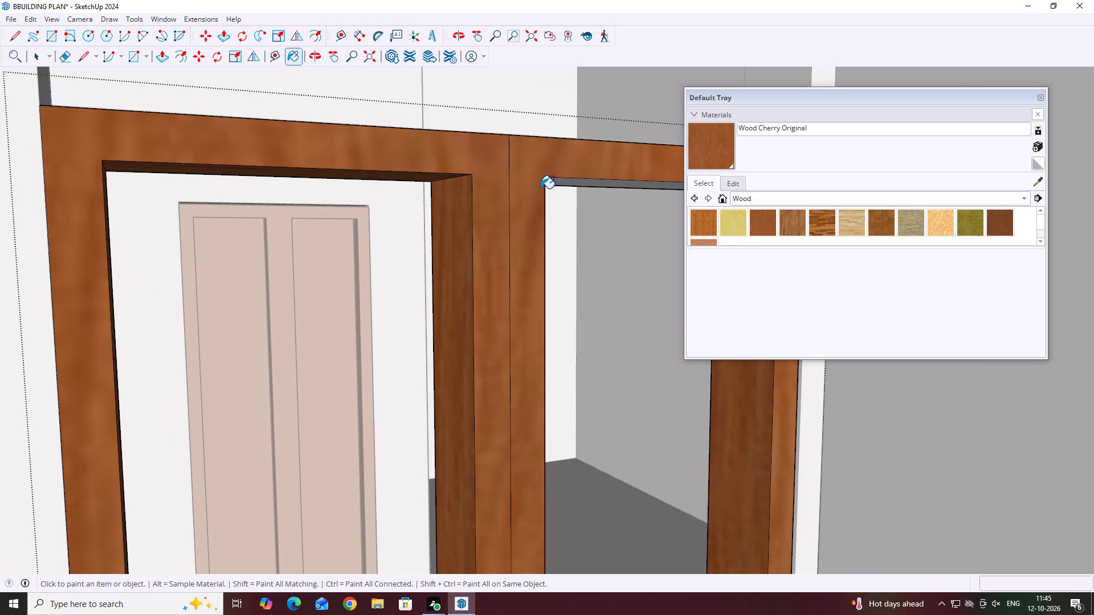
{"action": "left_click", "coordinate": [566, 183]}
{"action": "key", "text": "space"}
Draw a rectangle filling the left-hand door opening, between the mid-depth points of its upper and lower opposite corners.
{"action": "scroll", "coordinate": [448, 198], "scroll_direction": "down", "scroll_amount": 7}
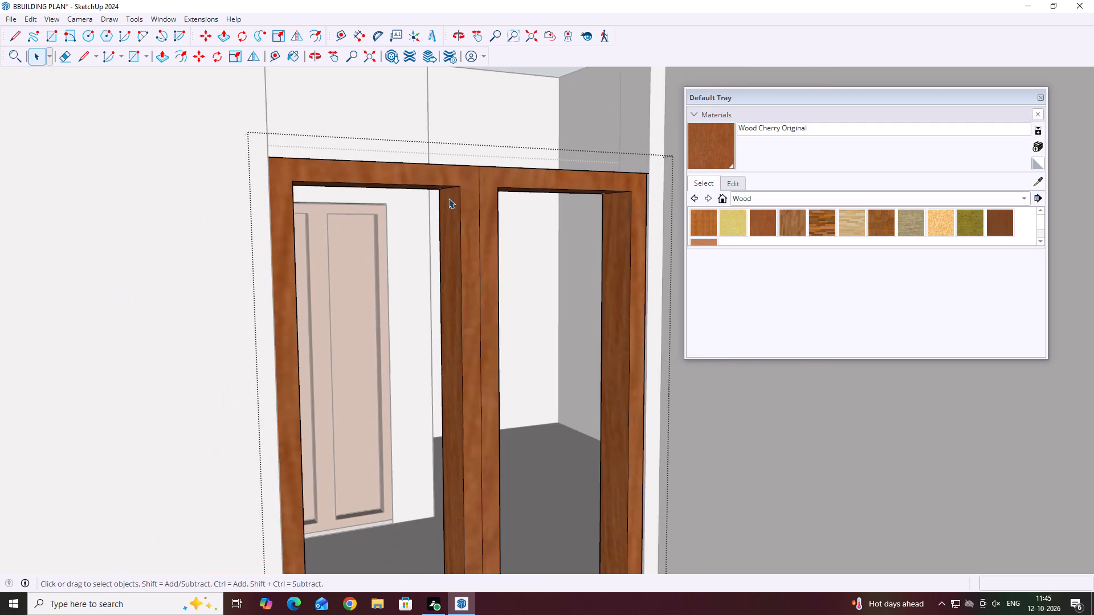
{"action": "middle_click_drag", "start_coordinate": [453, 193], "coordinate": [419, 196]}
{"action": "key", "text": "r"}
{"action": "middle_click_drag", "start_coordinate": [321, 195], "coordinate": [273, 200]}
{"action": "scroll", "coordinate": [76, 245], "scroll_direction": "up", "scroll_amount": 3}
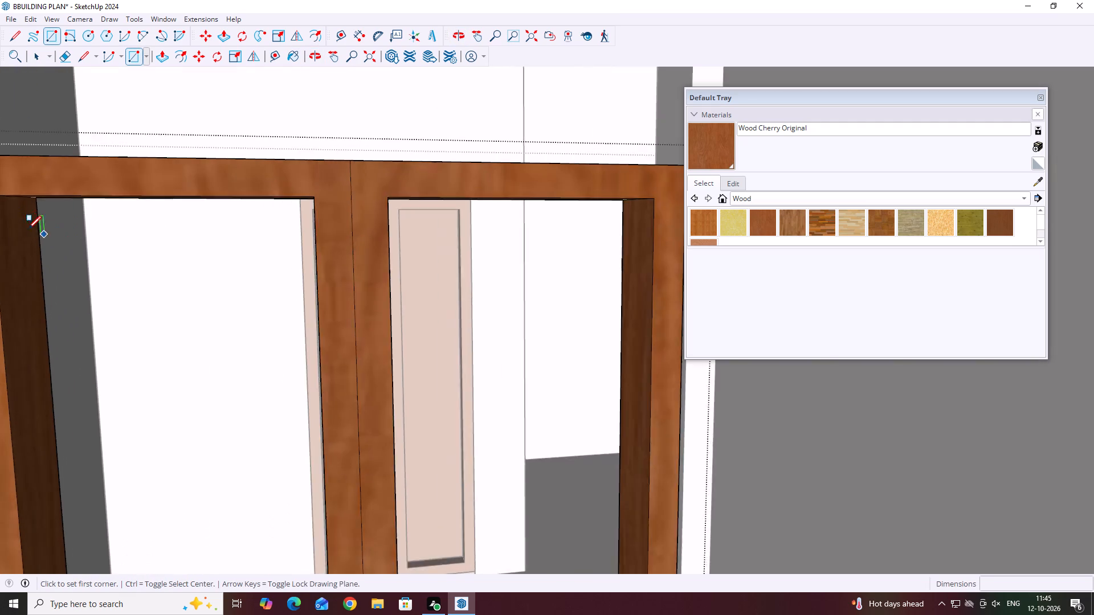
{"action": "scroll", "coordinate": [28, 229], "scroll_direction": "up", "scroll_amount": 4}
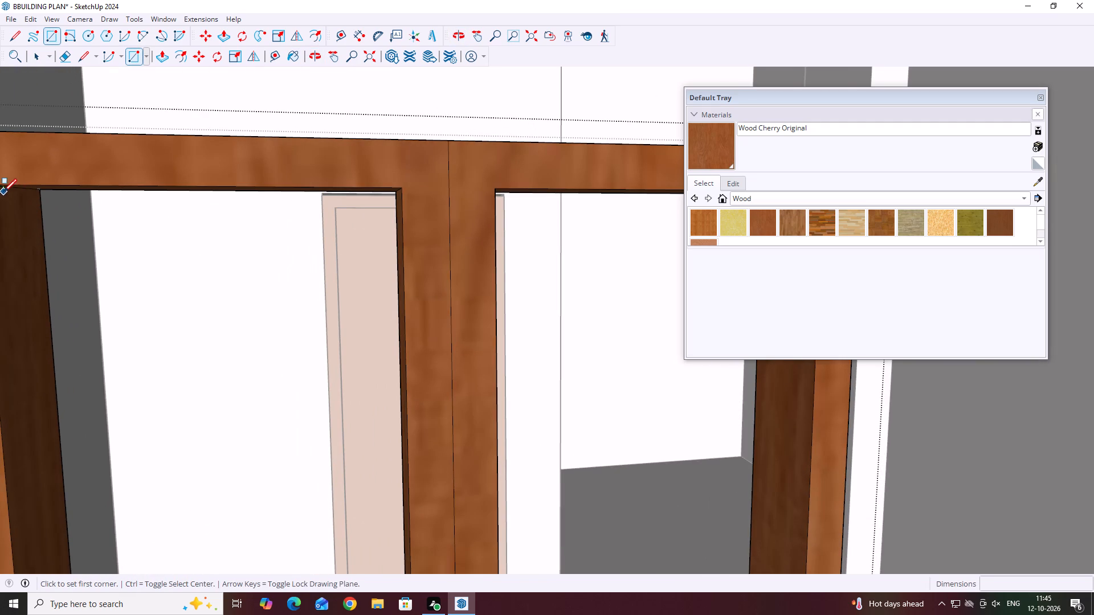
{"action": "scroll", "coordinate": [14, 194], "scroll_direction": "down", "scroll_amount": 2}
{"action": "scroll", "coordinate": [9, 200], "scroll_direction": "up", "scroll_amount": 3}
{"action": "scroll", "coordinate": [15, 205], "scroll_direction": "down", "scroll_amount": 10}
{"action": "scroll", "coordinate": [20, 206], "scroll_direction": "up", "scroll_amount": 1}
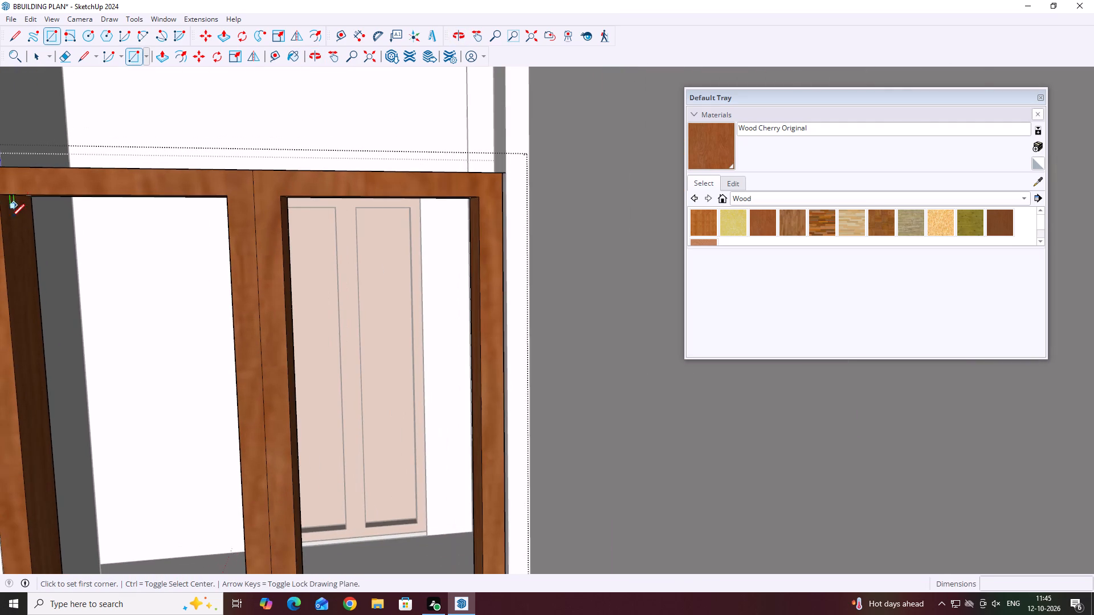
{"action": "middle_click_drag", "start_coordinate": [11, 226], "coordinate": [223, 191]}
{"action": "scroll", "coordinate": [227, 186], "scroll_direction": "up", "scroll_amount": 4}
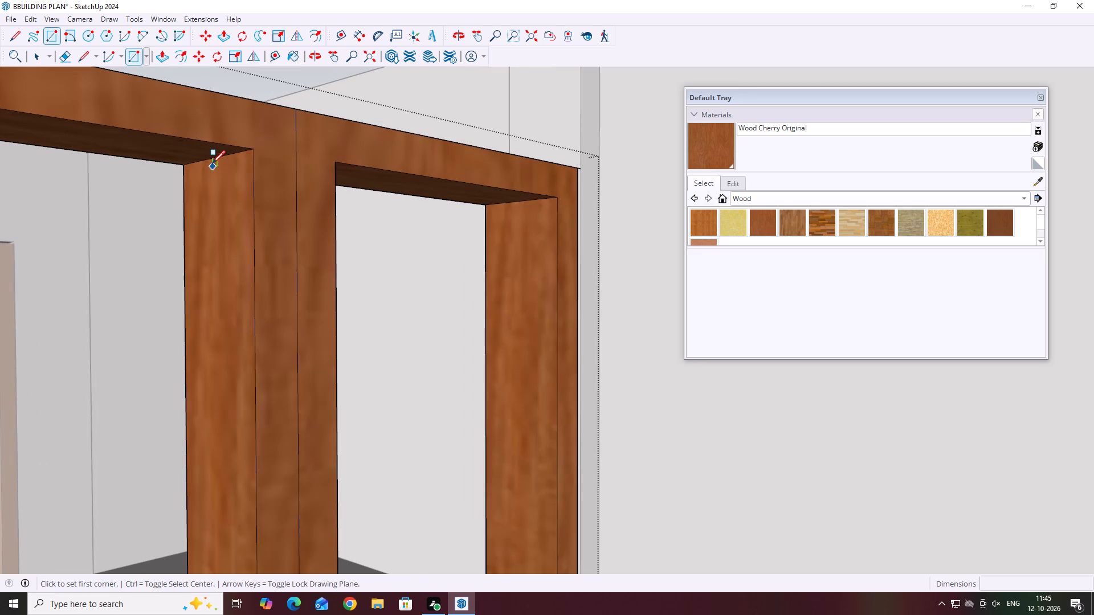
{"action": "left_click", "coordinate": [215, 159]}
{"action": "scroll", "coordinate": [220, 168], "scroll_direction": "down", "scroll_amount": 10}
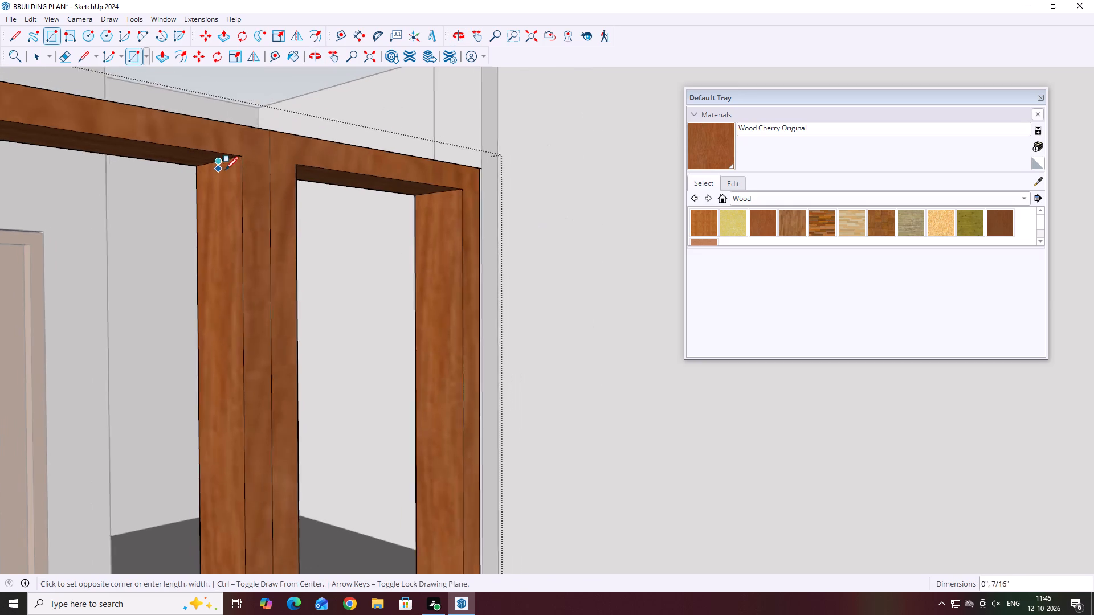
{"action": "scroll", "coordinate": [225, 170], "scroll_direction": "down", "scroll_amount": 18}
{"action": "middle_click_drag", "start_coordinate": [197, 376], "coordinate": [150, 421]}
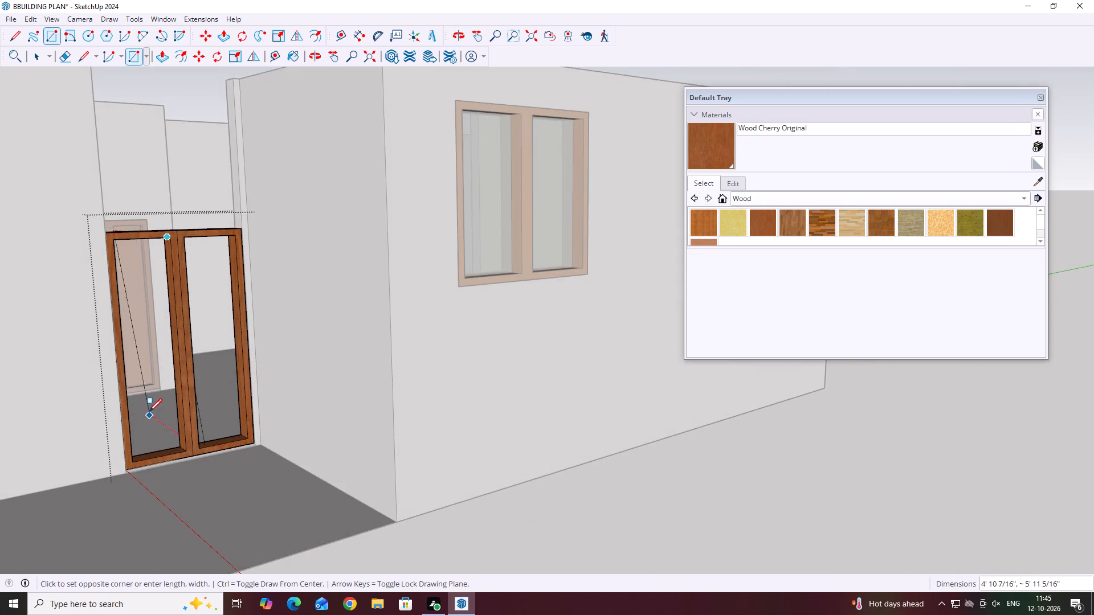
{"action": "scroll", "coordinate": [142, 437], "scroll_direction": "up", "scroll_amount": 12}
{"action": "middle_click_drag", "start_coordinate": [160, 463], "coordinate": [80, 506]}
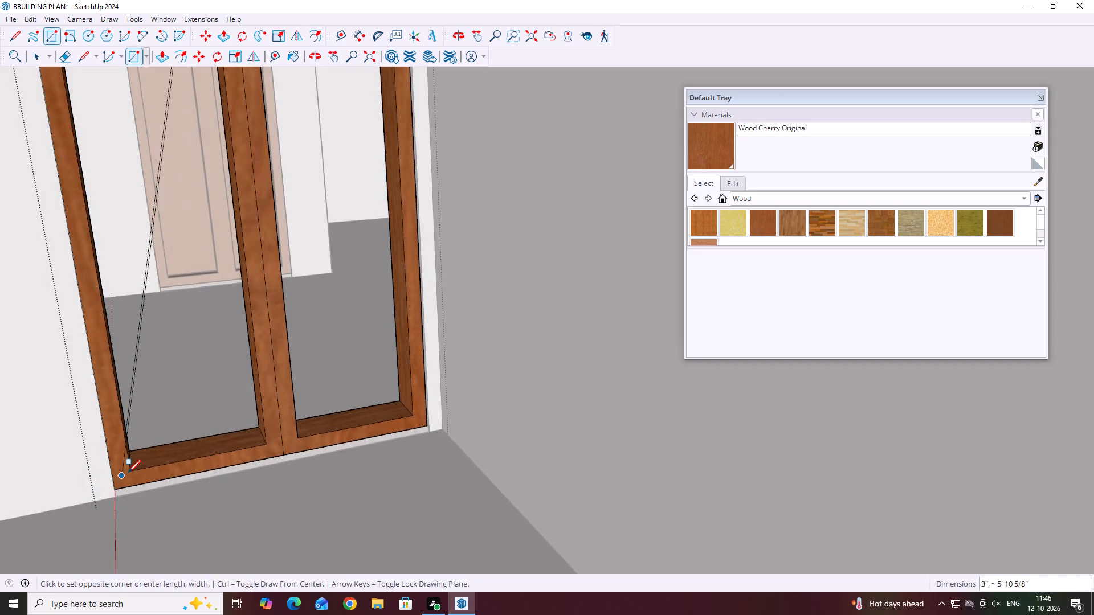
{"action": "middle_click_drag", "start_coordinate": [130, 471], "coordinate": [103, 475]}
{"action": "scroll", "coordinate": [149, 432], "scroll_direction": "up", "scroll_amount": 12}
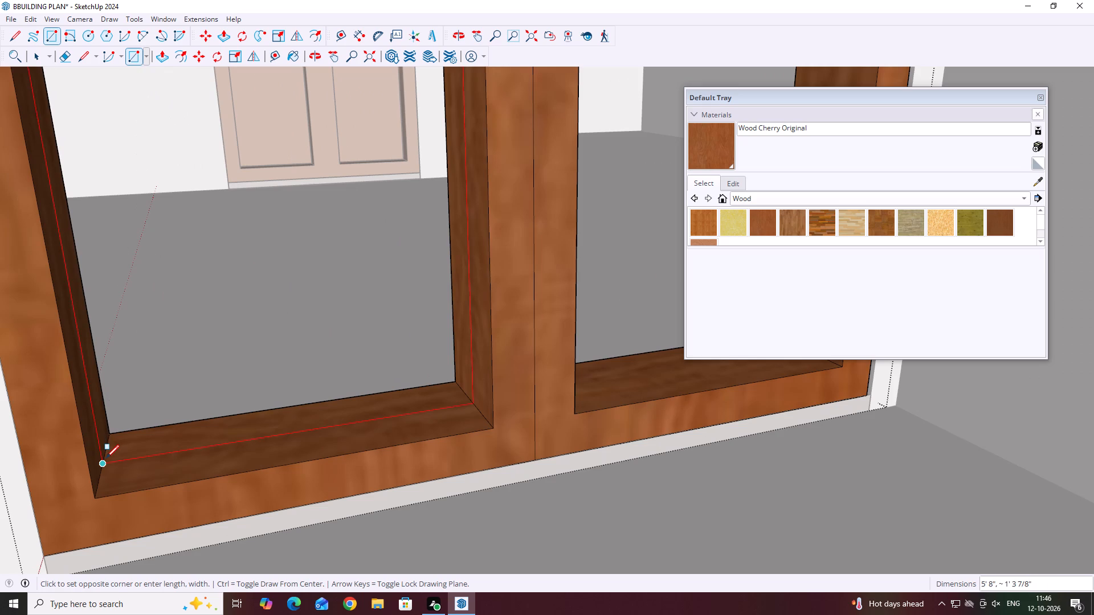
{"action": "left_click", "coordinate": [104, 462]}
{"action": "scroll", "coordinate": [202, 449], "scroll_direction": "down", "scroll_amount": 20}
{"action": "scroll", "coordinate": [202, 449], "scroll_direction": "down", "scroll_amount": 1}
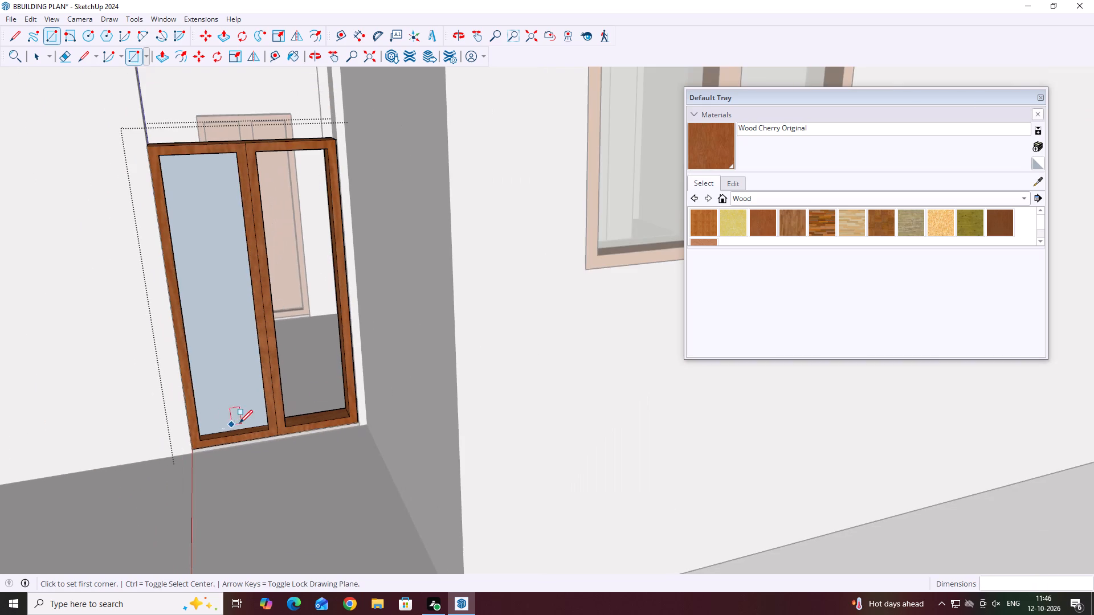
Reverse the new panel face in the left-hand door opening so its front side faces the porch.
{"action": "middle_click_drag", "start_coordinate": [320, 397], "coordinate": [319, 411]}
{"action": "key", "text": "space"}
{"action": "left_click", "coordinate": [233, 359]}
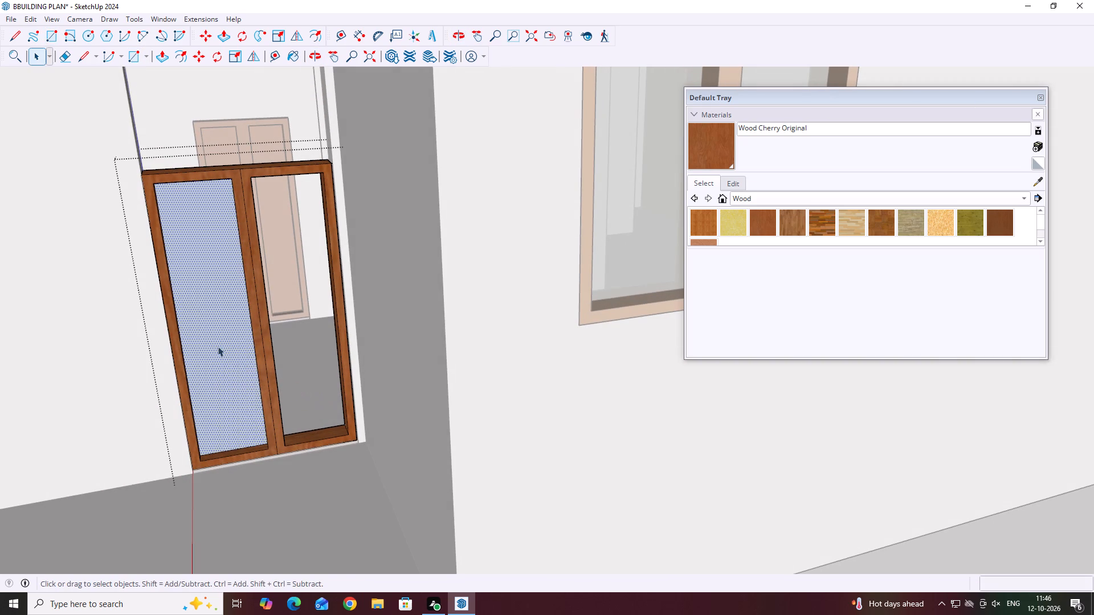
{"action": "right_click", "coordinate": [215, 345]}
{"action": "left_click", "coordinate": [248, 468]}
Paint the porch side of the left-hand leaf's panel with Wood Cherry Original.
{"action": "middle_click_drag", "start_coordinate": [233, 425], "coordinate": [190, 453]}
{"action": "scroll", "coordinate": [184, 427], "scroll_direction": "up", "scroll_amount": 2}
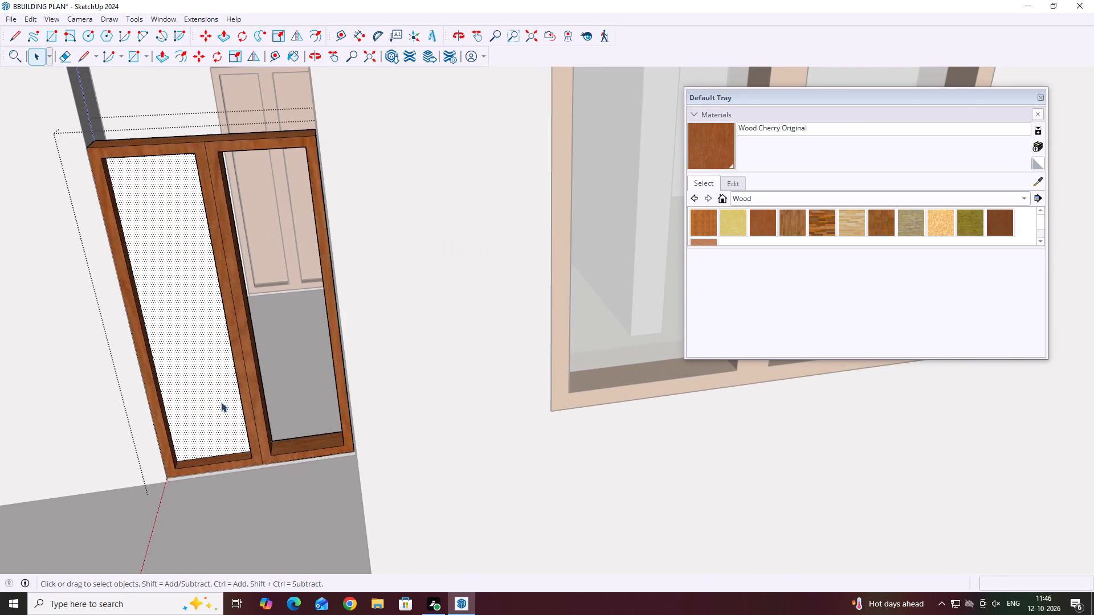
{"action": "middle_click_drag", "start_coordinate": [221, 402], "coordinate": [197, 424]}
{"action": "scroll", "coordinate": [192, 427], "scroll_direction": "up", "scroll_amount": 4}
{"action": "middle_click", "coordinate": [190, 425]}
{"action": "scroll", "coordinate": [190, 425], "scroll_direction": "up", "scroll_amount": 4}
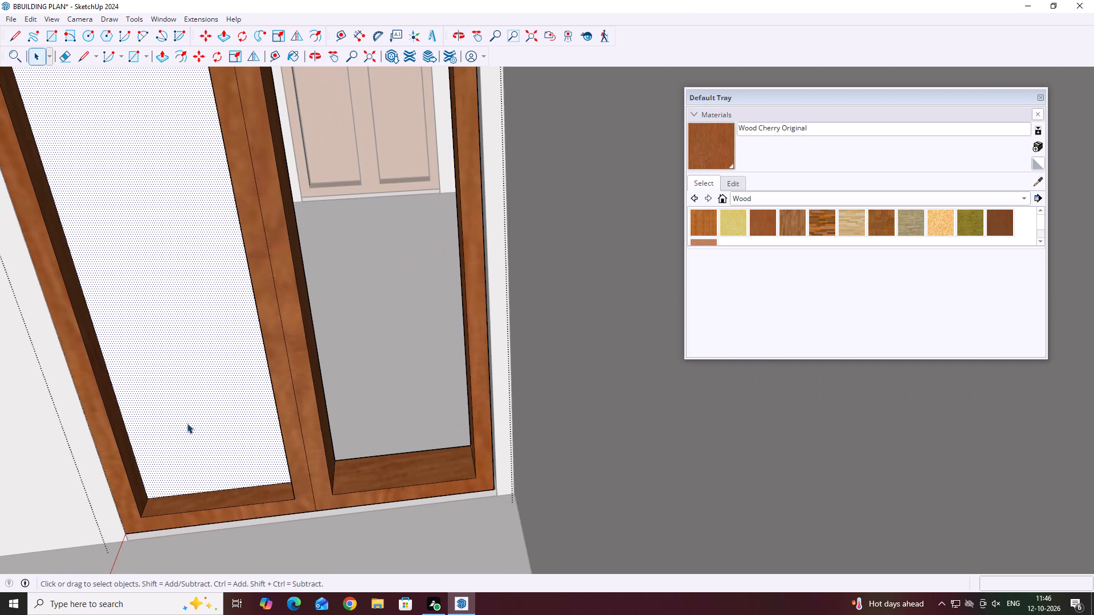
{"action": "scroll", "coordinate": [822, 220], "scroll_direction": "down", "scroll_amount": 6}
{"action": "scroll", "coordinate": [809, 201], "scroll_direction": "up", "scroll_amount": 5}
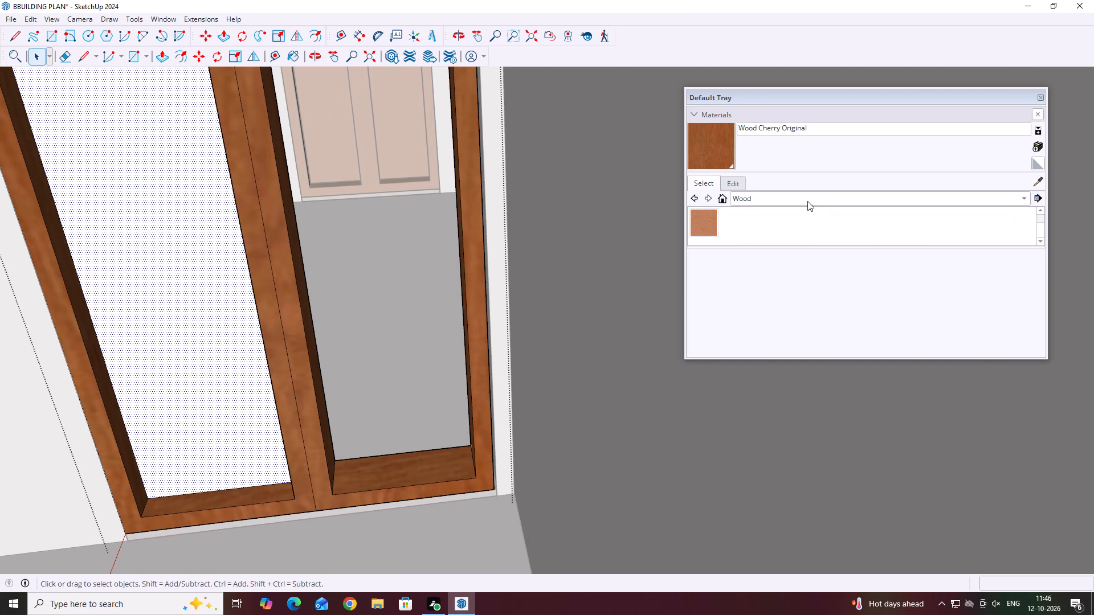
{"action": "left_click", "coordinate": [807, 201]}
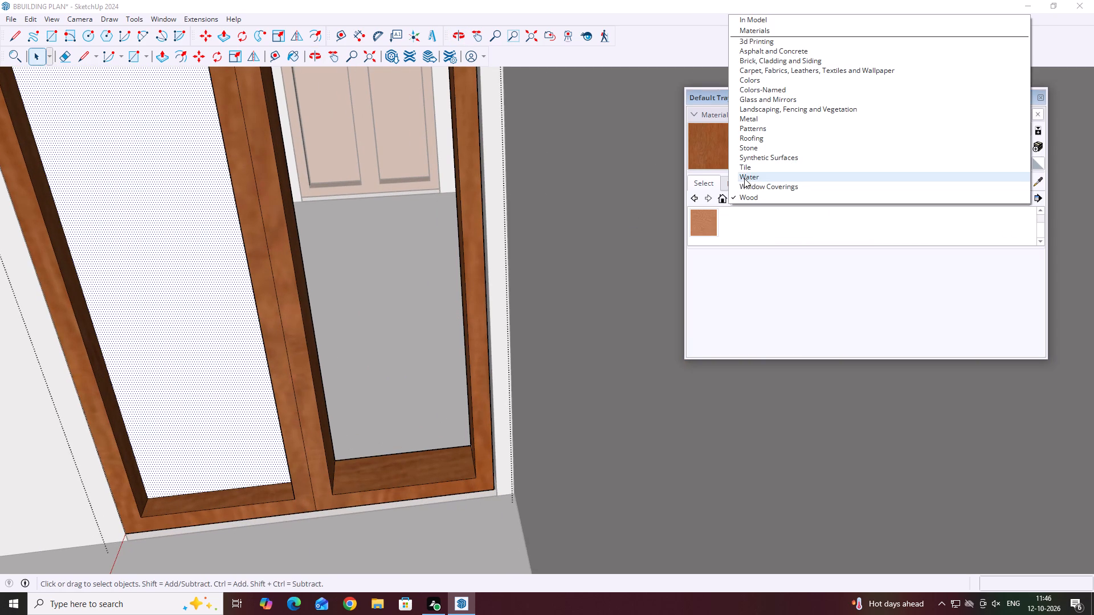
{"action": "left_click", "coordinate": [719, 155]}
{"action": "left_click", "coordinate": [705, 150]}
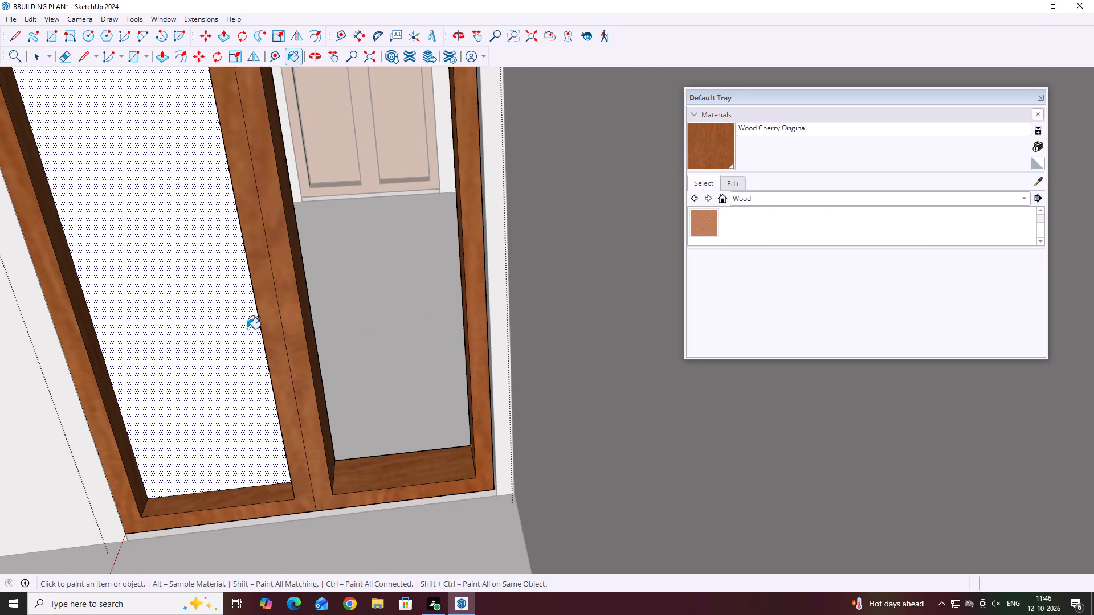
{"action": "left_click", "coordinate": [210, 310]}
Paint the same panel's room-facing side with Wood Cherry Original from inside the house.
{"action": "scroll", "coordinate": [266, 352], "scroll_direction": "down", "scroll_amount": 14}
{"action": "middle_click_drag", "start_coordinate": [292, 316], "coordinate": [39, 339]}
{"action": "scroll", "coordinate": [30, 344], "scroll_direction": "down", "scroll_amount": 4}
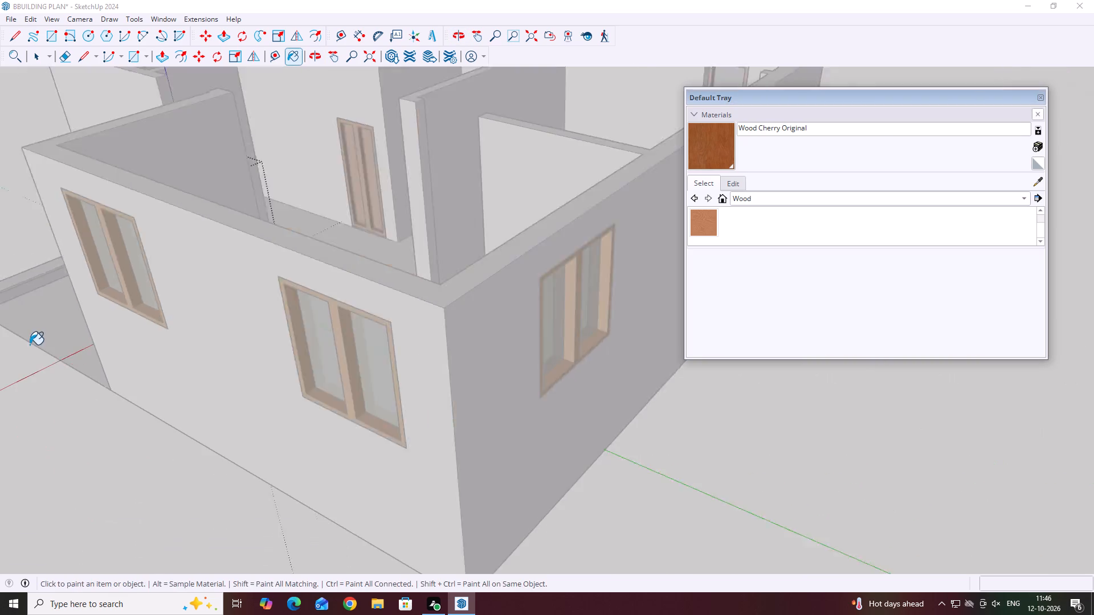
{"action": "scroll", "coordinate": [30, 345], "scroll_direction": "down", "scroll_amount": 3}
{"action": "middle_click_drag", "start_coordinate": [202, 163], "coordinate": [0, 233]}
{"action": "middle_click_drag", "start_coordinate": [456, 123], "coordinate": [219, 187]}
{"action": "scroll", "coordinate": [343, 178], "scroll_direction": "down", "scroll_amount": 4}
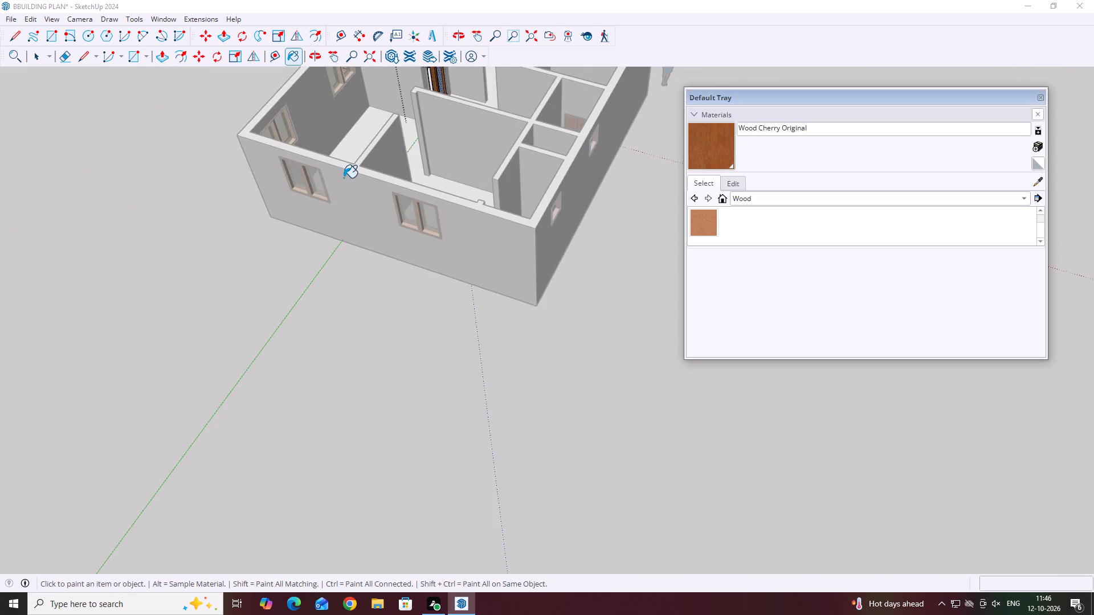
{"action": "middle_click_drag", "start_coordinate": [445, 155], "coordinate": [340, 153]}
{"action": "scroll", "coordinate": [395, 151], "scroll_direction": "down", "scroll_amount": 12}
{"action": "scroll", "coordinate": [426, 121], "scroll_direction": "up", "scroll_amount": 12}
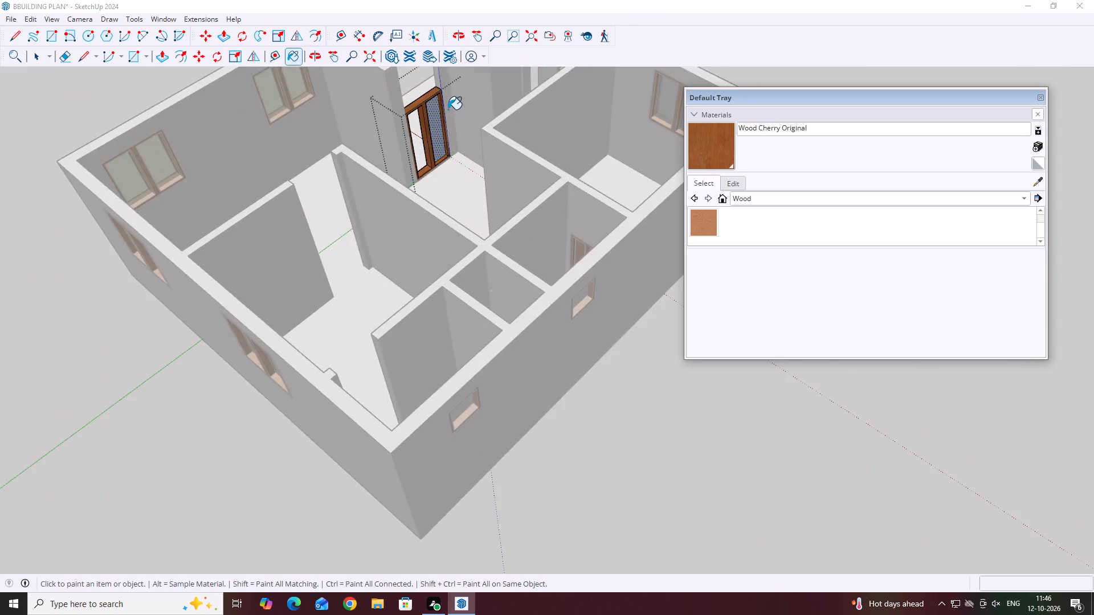
{"action": "scroll", "coordinate": [448, 109], "scroll_direction": "up", "scroll_amount": 10}
{"action": "left_click", "coordinate": [433, 114]}
Copy the painted panel from the left-hand leaf into the right-hand door opening, matching the lower corners of the openings.
{"action": "scroll", "coordinate": [326, 155], "scroll_direction": "down", "scroll_amount": 7}
{"action": "middle_click_drag", "start_coordinate": [126, 221], "coordinate": [484, 229]}
{"action": "scroll", "coordinate": [497, 229], "scroll_direction": "down", "scroll_amount": 3}
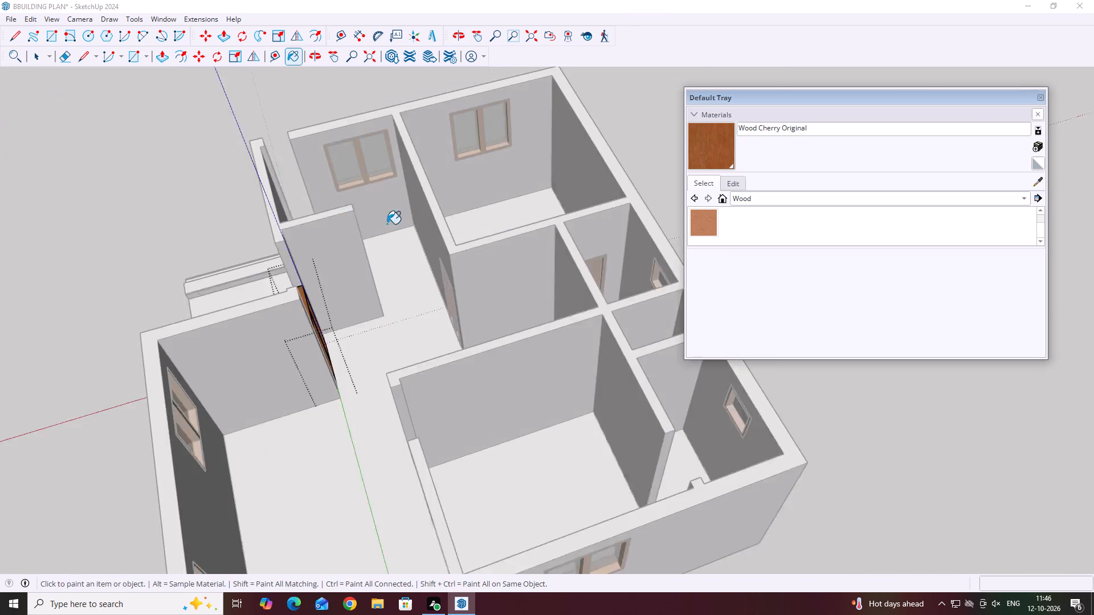
{"action": "scroll", "coordinate": [387, 224], "scroll_direction": "down", "scroll_amount": 8}
{"action": "middle_click_drag", "start_coordinate": [9, 265], "coordinate": [430, 313]}
{"action": "scroll", "coordinate": [212, 263], "scroll_direction": "down", "scroll_amount": 7}
{"action": "middle_click_drag", "start_coordinate": [385, 371], "coordinate": [459, 290]}
{"action": "key", "text": "space"}
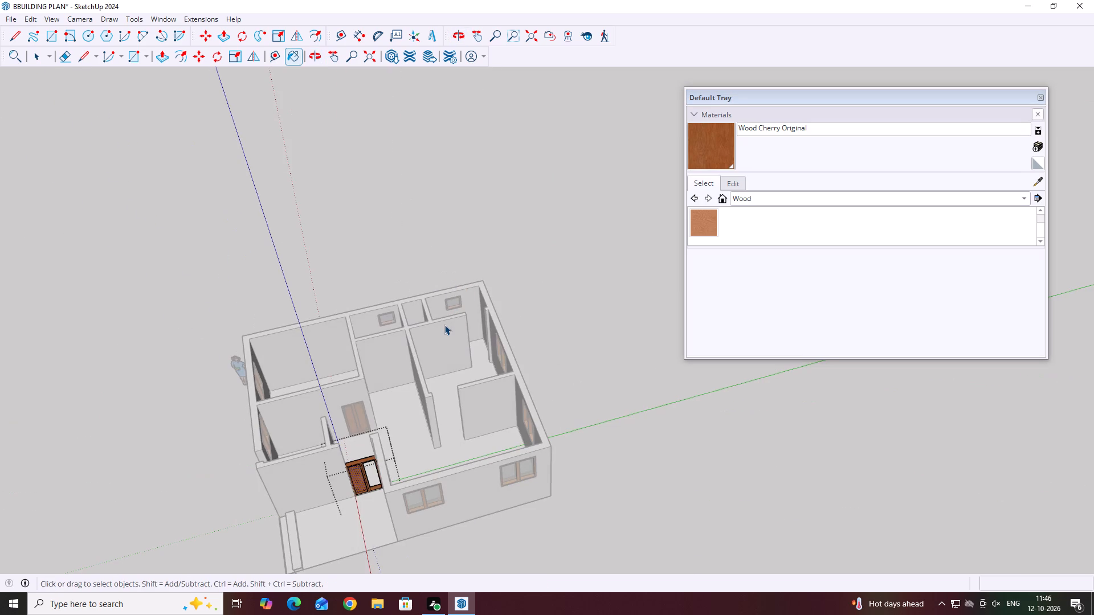
{"action": "scroll", "coordinate": [352, 479], "scroll_direction": "up", "scroll_amount": 8}
{"action": "left_click", "coordinate": [358, 490]}
{"action": "scroll", "coordinate": [353, 502], "scroll_direction": "up", "scroll_amount": 1}
{"action": "middle_click_drag", "start_coordinate": [342, 498], "coordinate": [305, 429]}
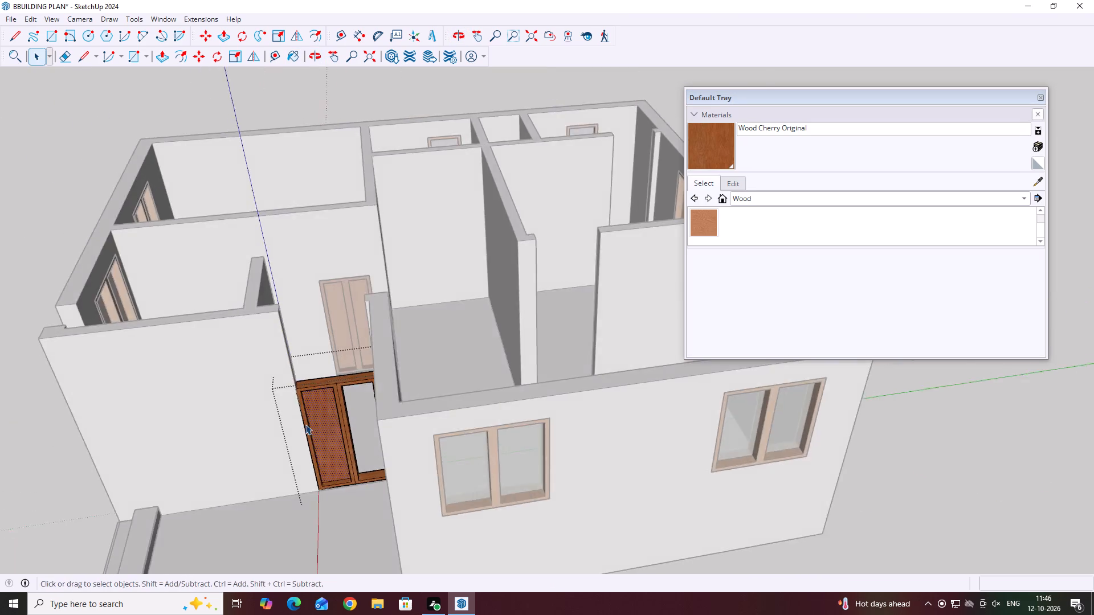
{"action": "scroll", "coordinate": [311, 433], "scroll_direction": "up", "scroll_amount": 4}
{"action": "middle_click_drag", "start_coordinate": [350, 428], "coordinate": [350, 409]}
{"action": "key", "text": "n"}
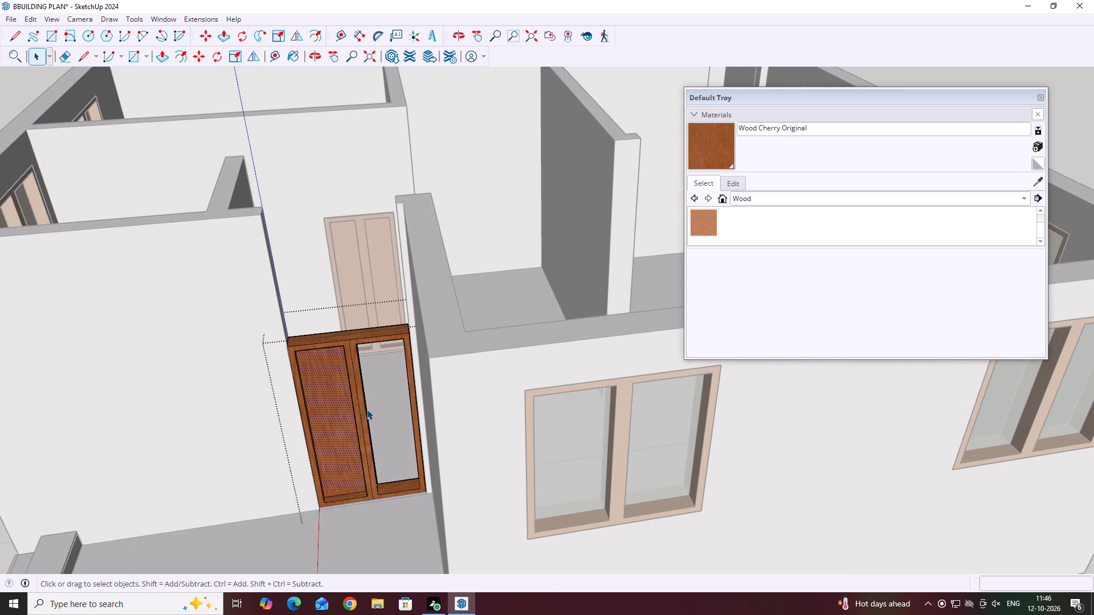
{"action": "key", "text": "m"}
{"action": "scroll", "coordinate": [296, 498], "scroll_direction": "up", "scroll_amount": 9}
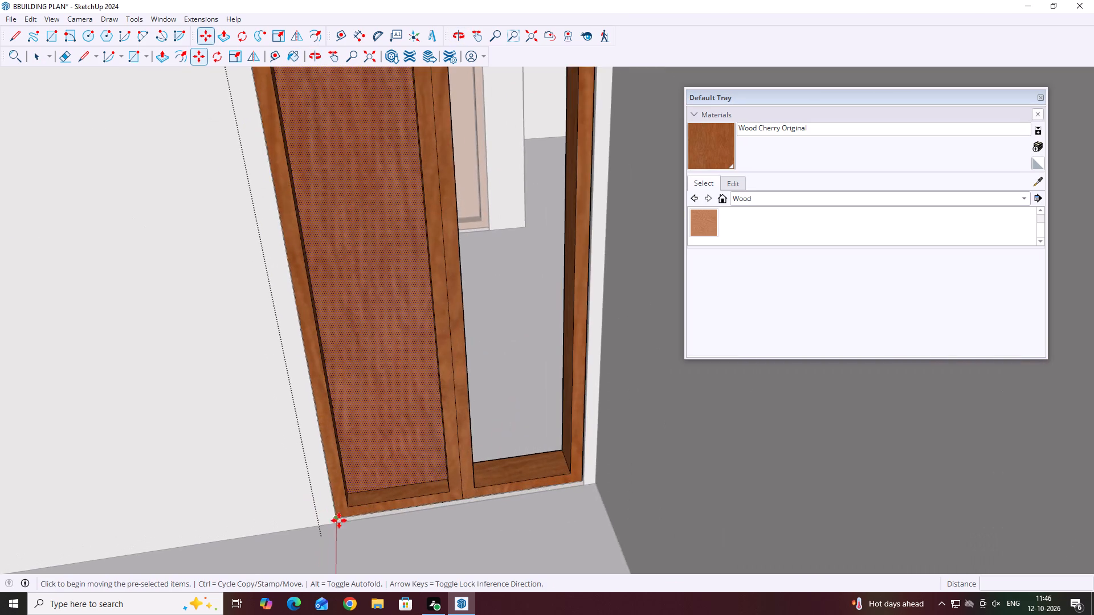
{"action": "scroll", "coordinate": [349, 527], "scroll_direction": "up", "scroll_amount": 3}
{"action": "left_click", "coordinate": [347, 502]}
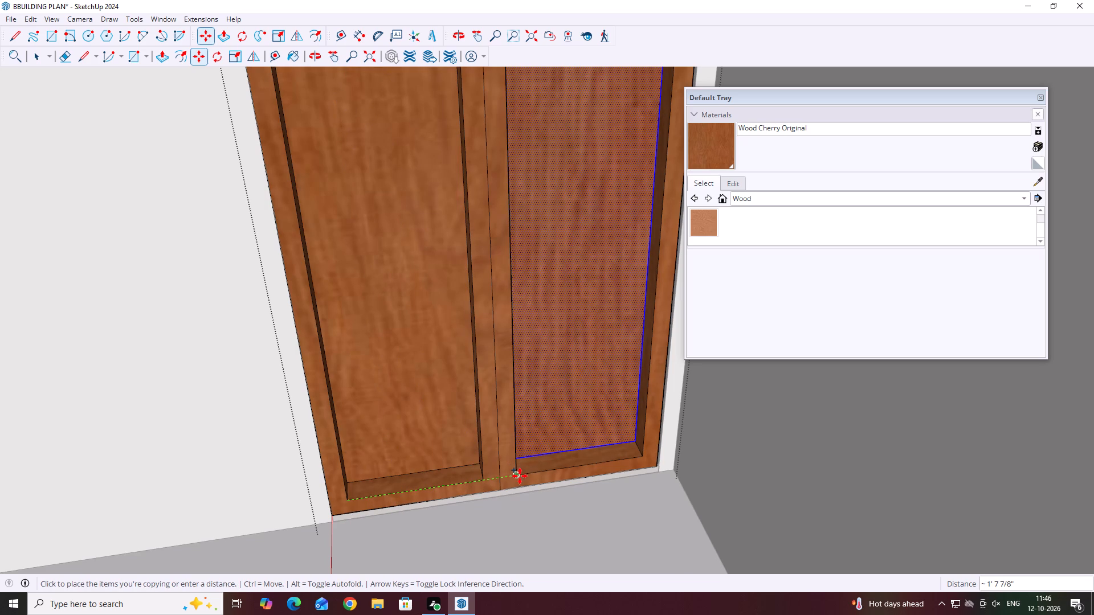
{"action": "left_click", "coordinate": [519, 477]}
{"action": "key", "text": "space"}
{"action": "scroll", "coordinate": [381, 401], "scroll_direction": "down", "scroll_amount": 20}
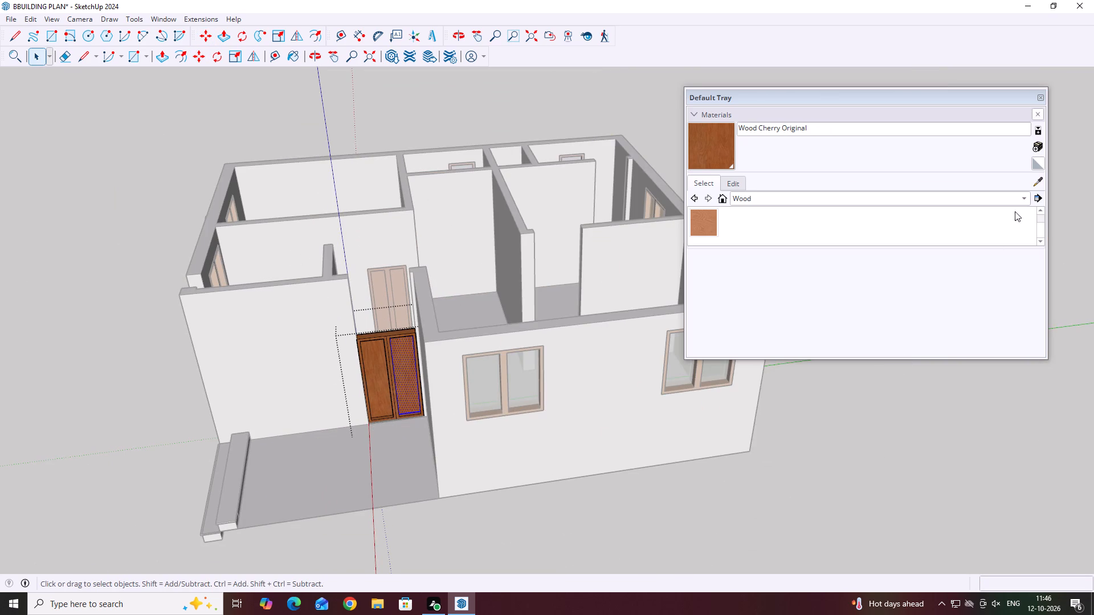
Close the Default Tray and exit the door group's editing.
{"action": "left_click", "coordinate": [1041, 98]}
{"action": "left_click", "coordinate": [806, 184]}
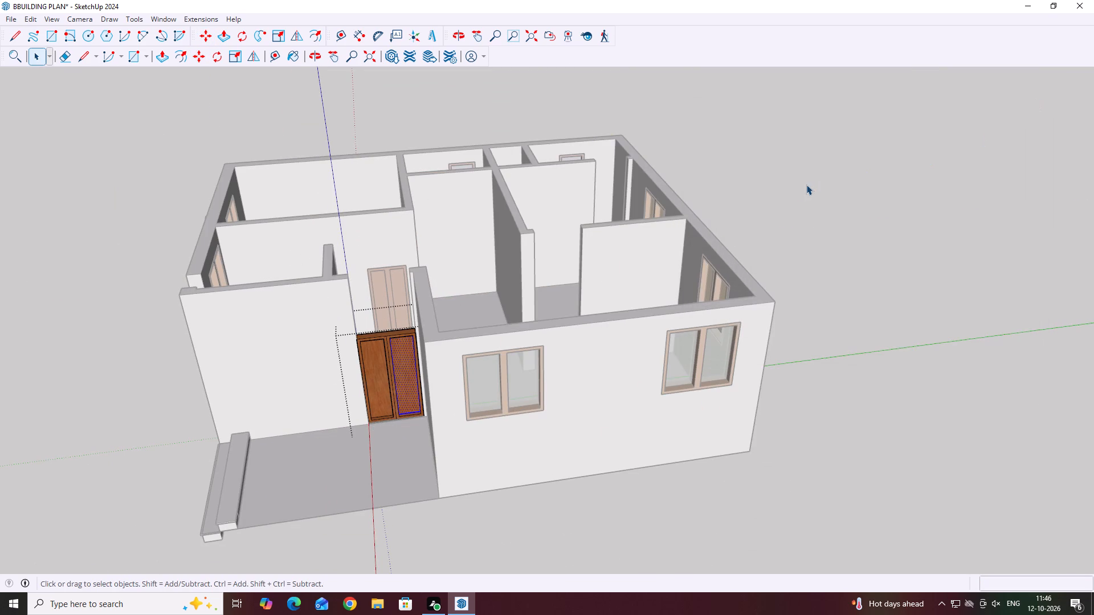
Examine the completed double main door in the porch doorway and within the whole house.
{"action": "scroll", "coordinate": [295, 392], "scroll_direction": "up", "scroll_amount": 5}
{"action": "scroll", "coordinate": [430, 353], "scroll_direction": "up", "scroll_amount": 6}
{"action": "middle_click", "coordinate": [521, 288]}
{"action": "middle_click_drag", "start_coordinate": [471, 301], "coordinate": [452, 307]}
{"action": "left_click", "coordinate": [429, 308]}
{"action": "middle_click_drag", "start_coordinate": [454, 304], "coordinate": [407, 322]}
{"action": "scroll", "coordinate": [407, 322], "scroll_direction": "down", "scroll_amount": 4}
{"action": "scroll", "coordinate": [389, 266], "scroll_direction": "down", "scroll_amount": 1}
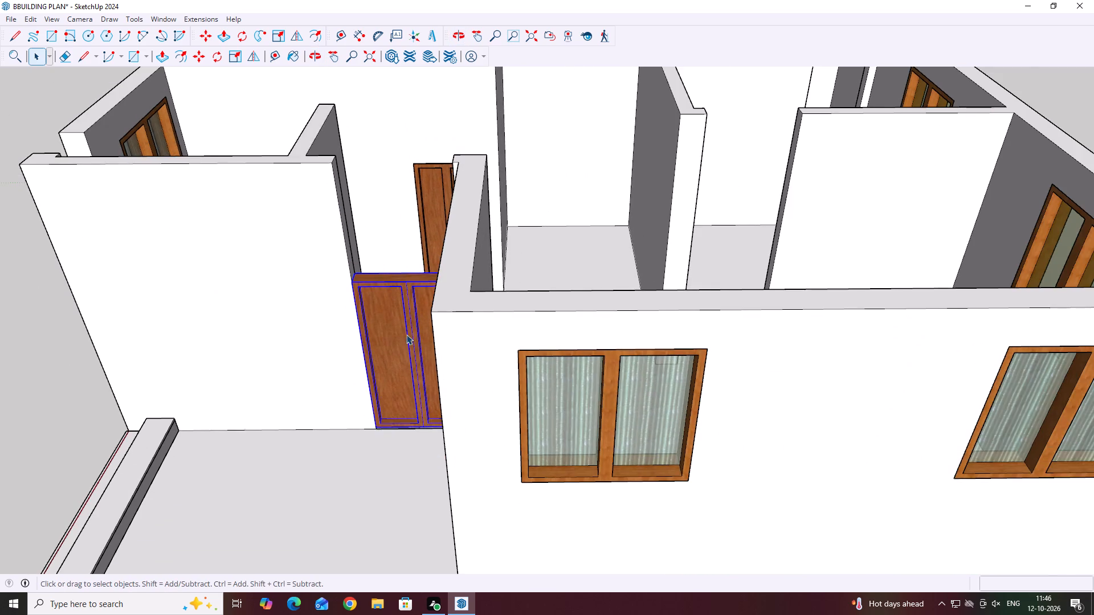
{"action": "scroll", "coordinate": [442, 341], "scroll_direction": "down", "scroll_amount": 16}
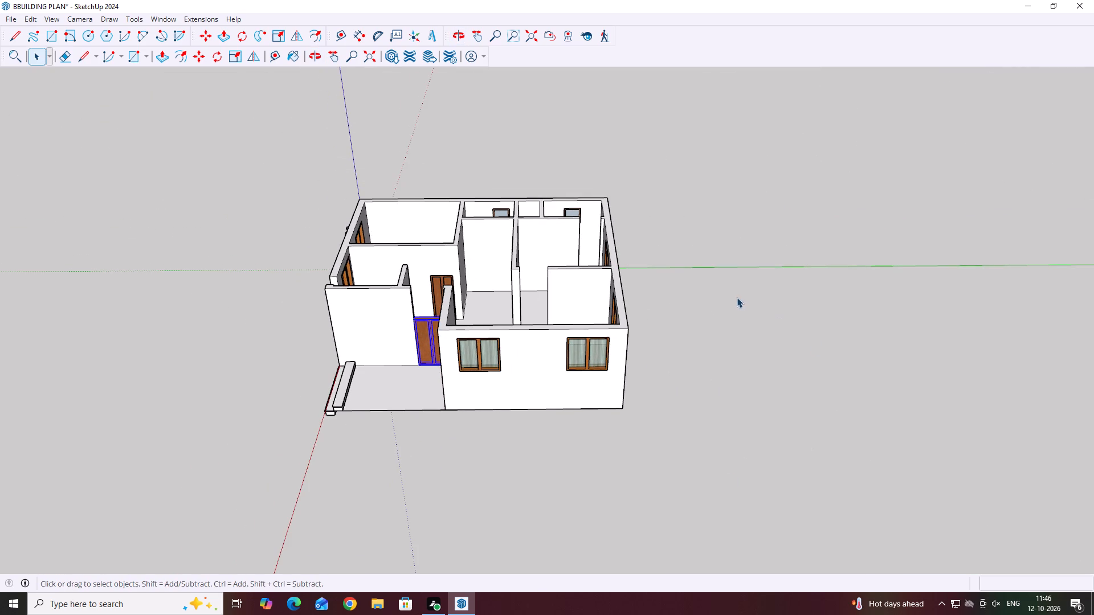
{"action": "left_click", "coordinate": [737, 297]}
Draw a line across the wall's end face level with the top of the main door frame in the porch doorway.
{"action": "scroll", "coordinate": [340, 336], "scroll_direction": "up", "scroll_amount": 3}
{"action": "middle_click_drag", "start_coordinate": [464, 310], "coordinate": [393, 386]}
{"action": "scroll", "coordinate": [492, 307], "scroll_direction": "up", "scroll_amount": 2}
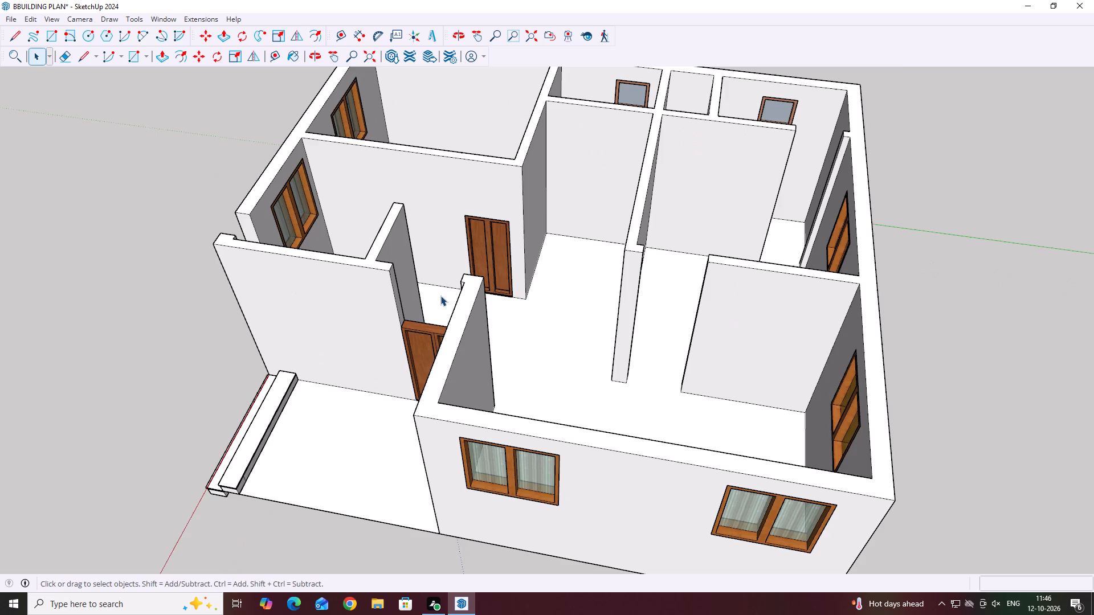
{"action": "scroll", "coordinate": [440, 296], "scroll_direction": "up", "scroll_amount": 4}
{"action": "middle_click_drag", "start_coordinate": [408, 298], "coordinate": [343, 321]}
{"action": "scroll", "coordinate": [421, 322], "scroll_direction": "up", "scroll_amount": 6}
{"action": "middle_click_drag", "start_coordinate": [420, 310], "coordinate": [349, 329]}
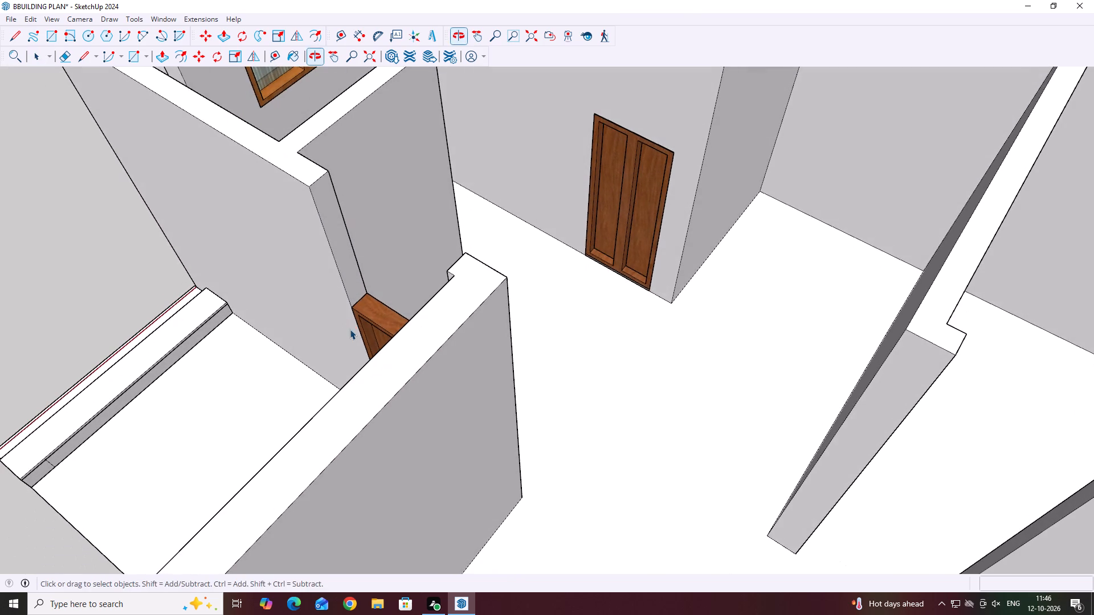
{"action": "key", "text": "l"}
{"action": "scroll", "coordinate": [346, 329], "scroll_direction": "up", "scroll_amount": 13}
{"action": "left_click", "coordinate": [353, 289]}
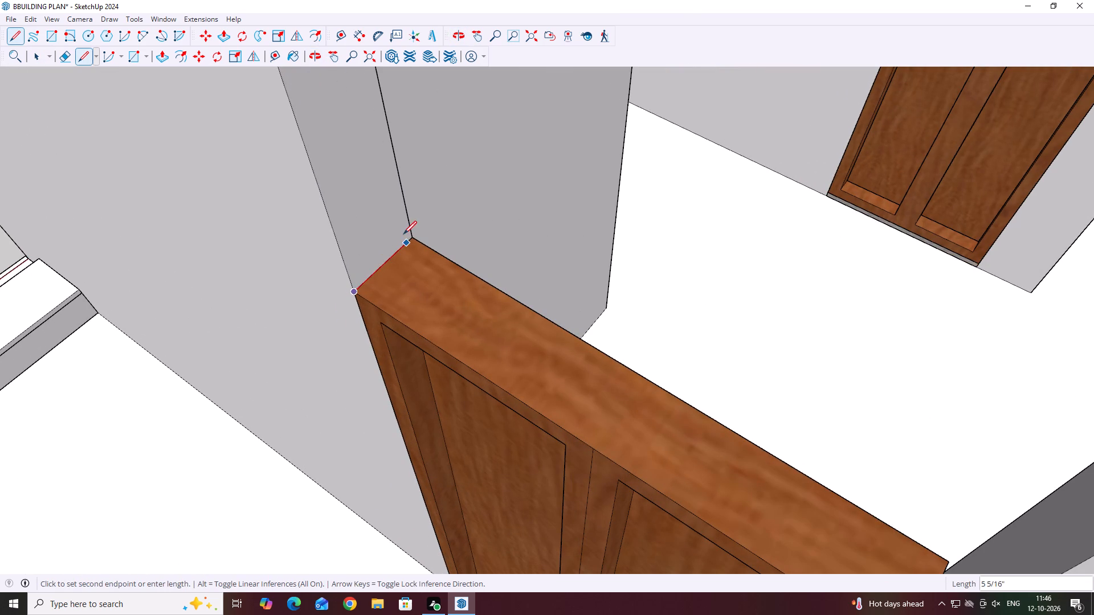
{"action": "left_click", "coordinate": [413, 236]}
{"action": "key", "text": "space"}
Push/Pull the wall end face above the main door 3' 4" across the doorway to meet the adjoining wall.
{"action": "scroll", "coordinate": [413, 236], "scroll_direction": "down", "scroll_amount": 7}
{"action": "left_click", "coordinate": [386, 203]}
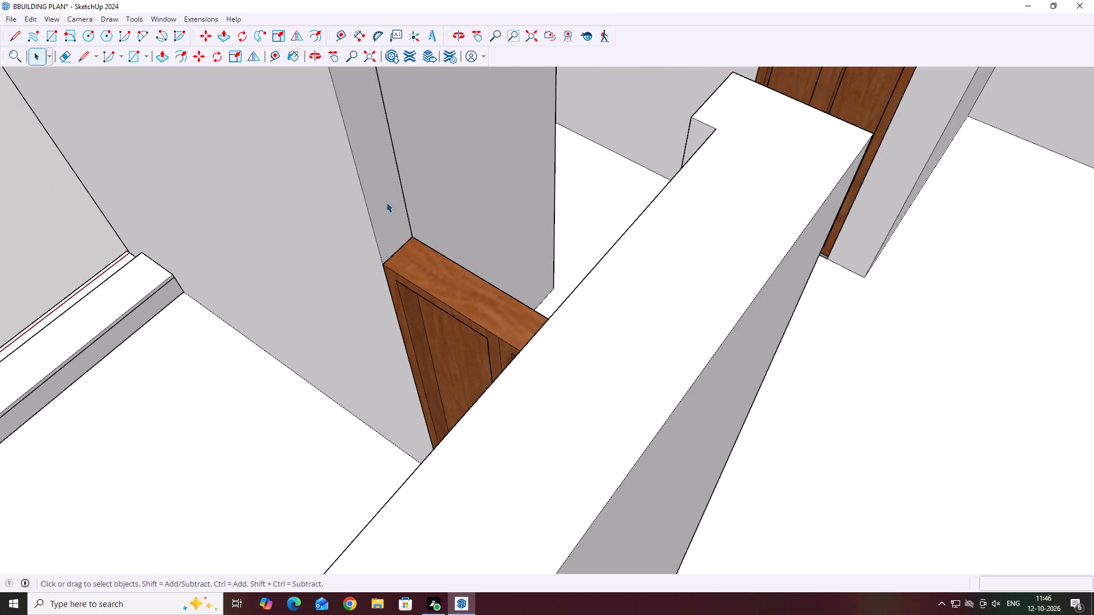
{"action": "scroll", "coordinate": [399, 285], "scroll_direction": "down", "scroll_amount": 9}
{"action": "middle_click_drag", "start_coordinate": [398, 294], "coordinate": [527, 305]}
{"action": "key", "text": "p"}
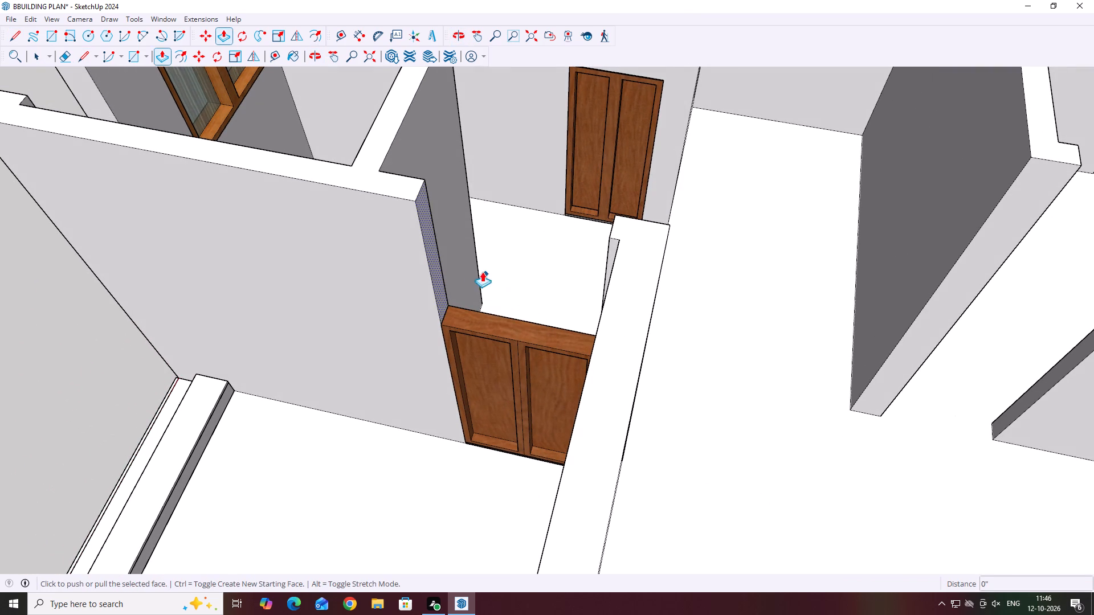
{"action": "scroll", "coordinate": [419, 244], "scroll_direction": "up", "scroll_amount": 4}
{"action": "left_click", "coordinate": [429, 224]}
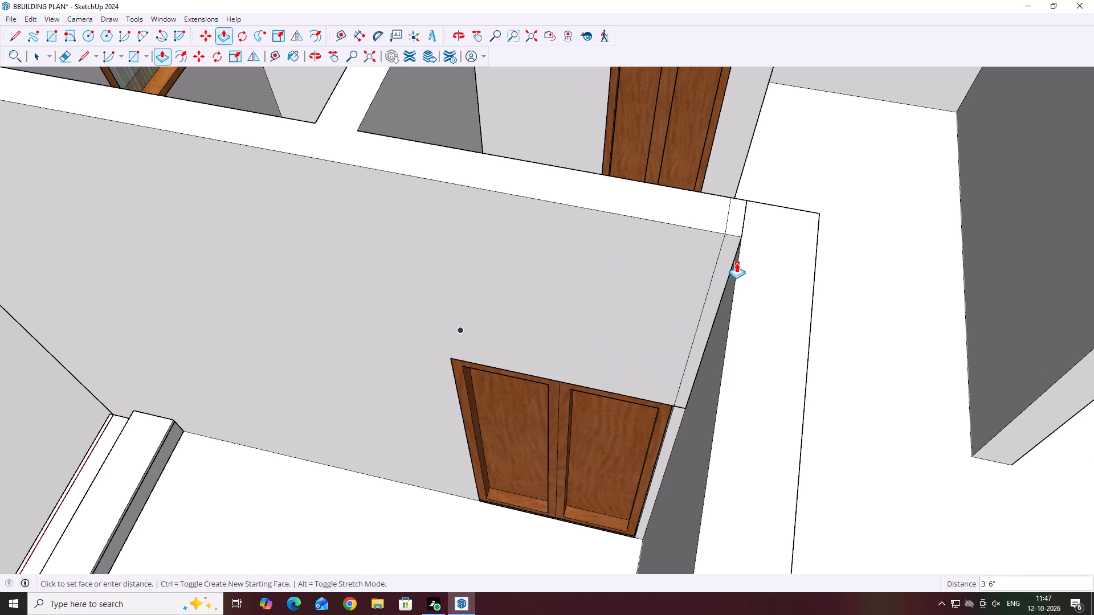
{"action": "left_click", "coordinate": [729, 215]}
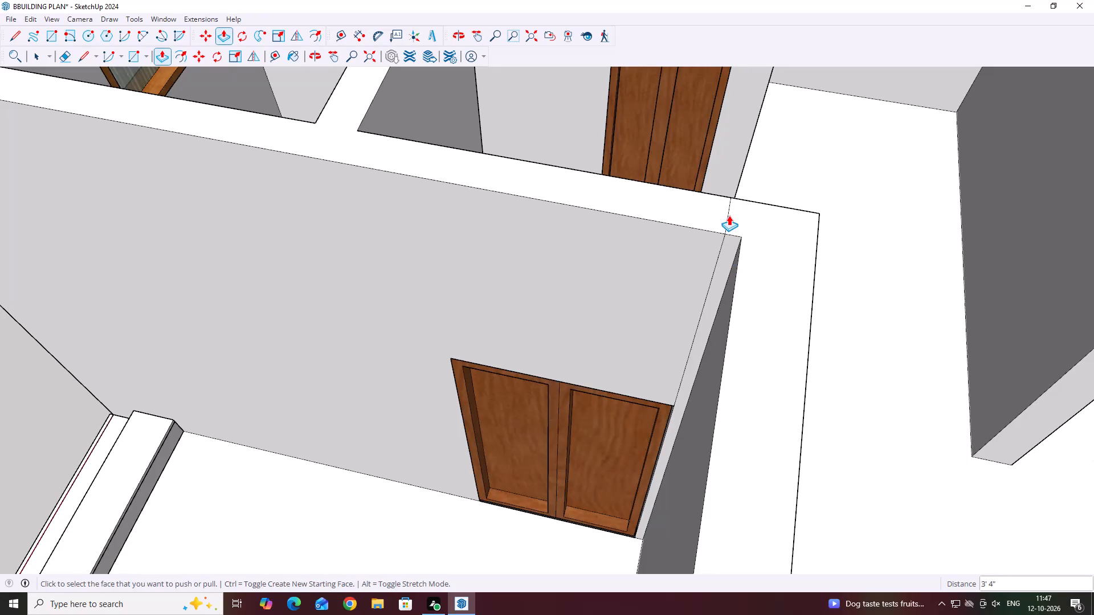
{"action": "key", "text": "space"}
Delete the leftover seam edges on the porch-facing side and on top of the wall where the extension meets the adjoining wall.
{"action": "scroll", "coordinate": [434, 264], "scroll_direction": "down", "scroll_amount": 8}
{"action": "middle_click_drag", "start_coordinate": [552, 317], "coordinate": [621, 273]}
{"action": "scroll", "coordinate": [603, 268], "scroll_direction": "up", "scroll_amount": 5}
{"action": "left_click", "coordinate": [598, 265]}
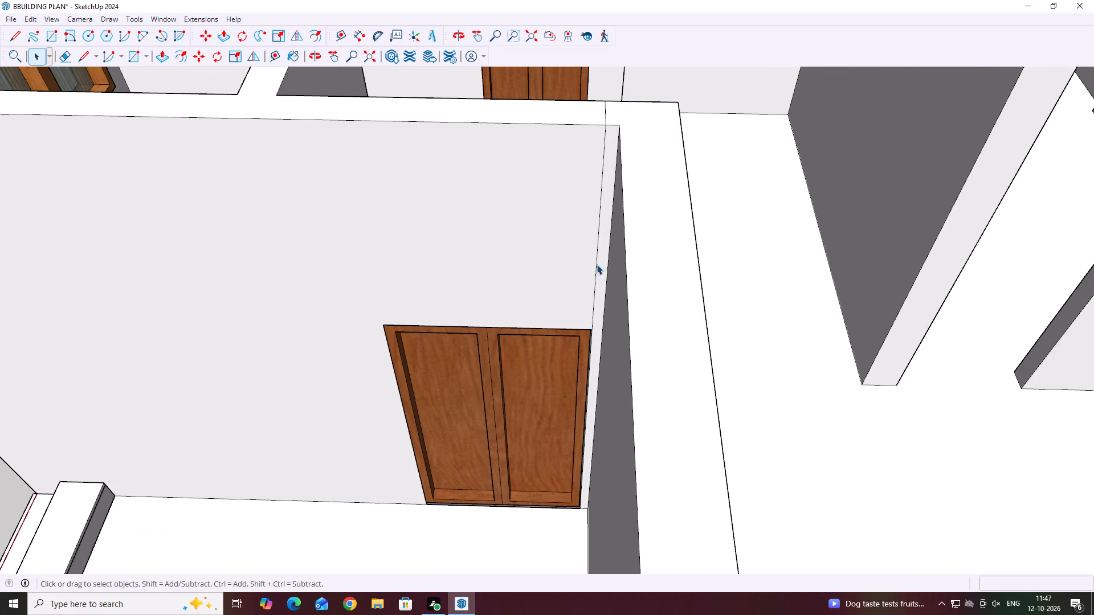
{"action": "key", "text": "Delete"}
{"action": "scroll", "coordinate": [581, 257], "scroll_direction": "down", "scroll_amount": 6}
{"action": "middle_click_drag", "start_coordinate": [609, 167], "coordinate": [595, 195]}
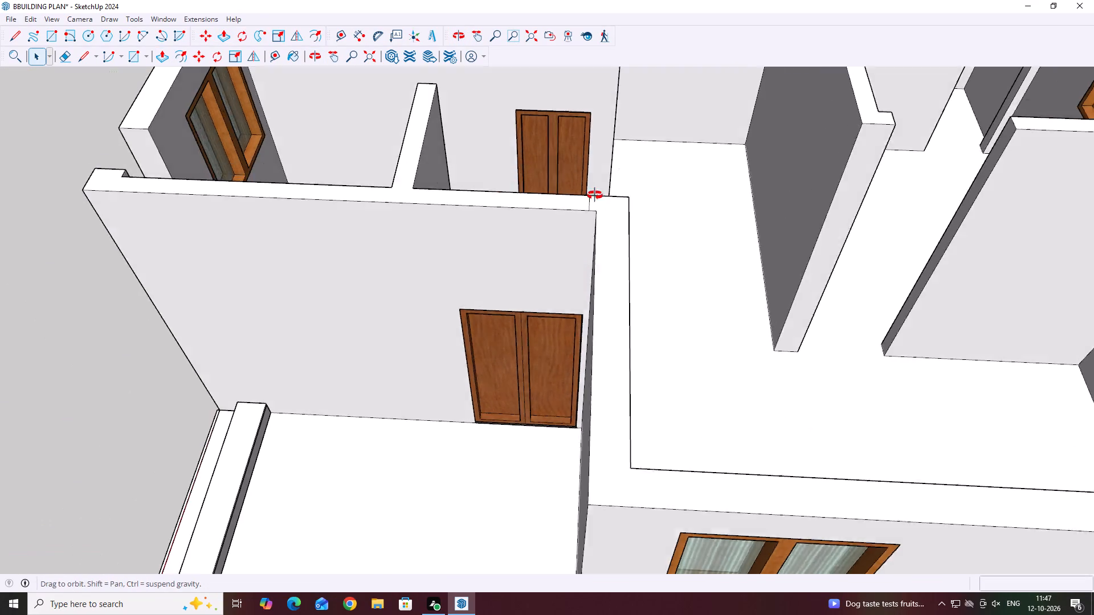
{"action": "middle_click_drag", "start_coordinate": [595, 195], "coordinate": [570, 268]}
{"action": "scroll", "coordinate": [569, 268], "scroll_direction": "up", "scroll_amount": 3}
{"action": "scroll", "coordinate": [579, 368], "scroll_direction": "up", "scroll_amount": 2}
{"action": "left_click", "coordinate": [574, 366]}
{"action": "key", "text": "Delete"}
Delete the leftover vertical seam edge above the main door on the room-facing side of the wall.
{"action": "scroll", "coordinate": [581, 364], "scroll_direction": "down", "scroll_amount": 6}
{"action": "middle_click_drag", "start_coordinate": [617, 352], "coordinate": [358, 391]}
{"action": "scroll", "coordinate": [452, 360], "scroll_direction": "down", "scroll_amount": 20}
{"action": "middle_click_drag", "start_coordinate": [594, 355], "coordinate": [223, 379]}
{"action": "middle_click_drag", "start_coordinate": [471, 325], "coordinate": [463, 325]}
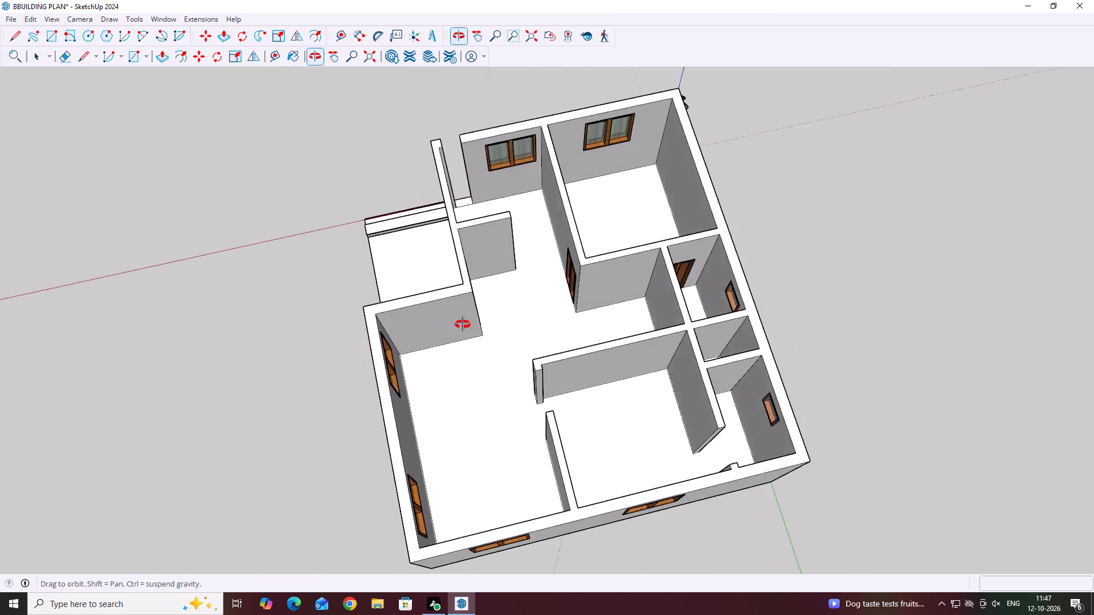
{"action": "middle_click_drag", "start_coordinate": [463, 325], "coordinate": [269, 297]}
{"action": "scroll", "coordinate": [570, 230], "scroll_direction": "up", "scroll_amount": 18}
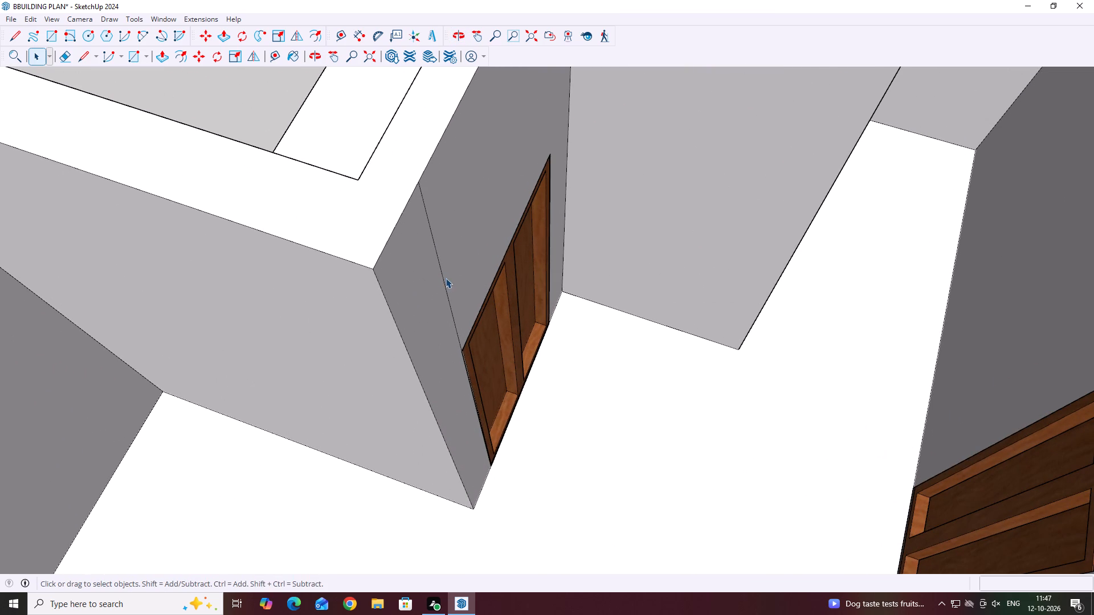
{"action": "left_click", "coordinate": [444, 282]}
{"action": "key", "text": "Delete"}
Examine from inside the house how the main double door fits against the side and base of its opening.
{"action": "scroll", "coordinate": [454, 309], "scroll_direction": "down", "scroll_amount": 13}
{"action": "middle_click_drag", "start_coordinate": [458, 327], "coordinate": [321, 306]}
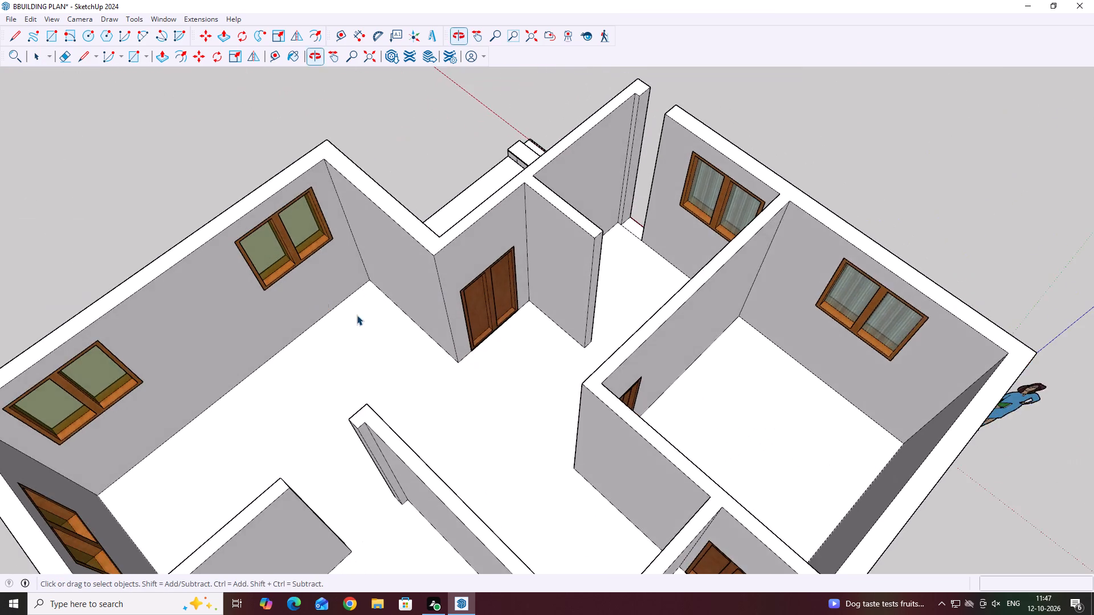
{"action": "scroll", "coordinate": [479, 331], "scroll_direction": "up", "scroll_amount": 8}
{"action": "middle_click_drag", "start_coordinate": [625, 259], "coordinate": [481, 156]}
{"action": "scroll", "coordinate": [503, 198], "scroll_direction": "up", "scroll_amount": 1}
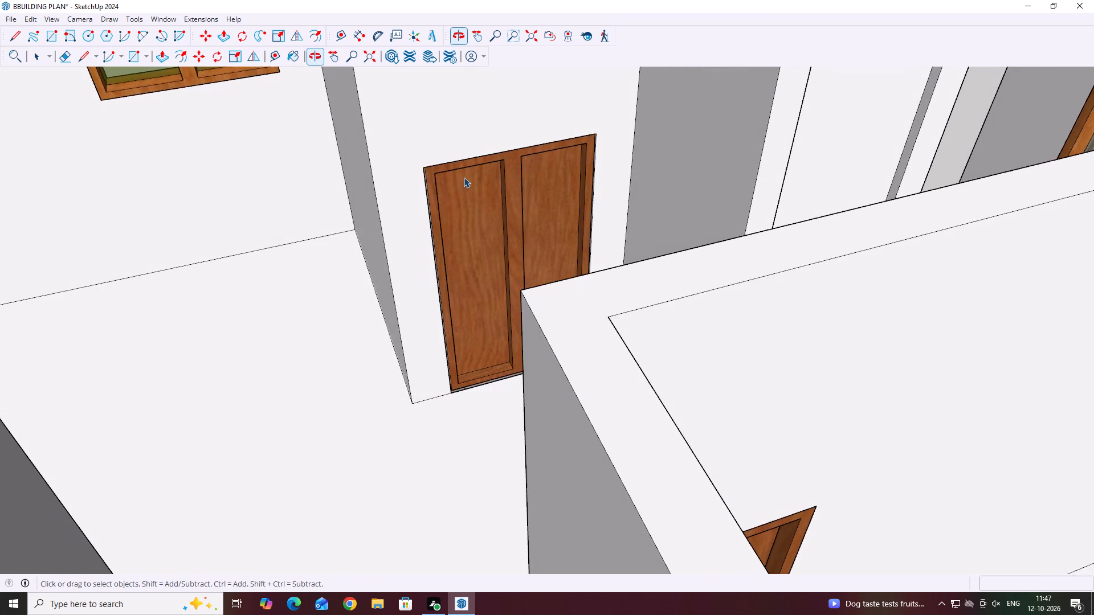
{"action": "scroll", "coordinate": [426, 196], "scroll_direction": "up", "scroll_amount": 7}
{"action": "middle_click_drag", "start_coordinate": [440, 195], "coordinate": [466, 196]}
{"action": "left_click", "coordinate": [491, 180]}
{"action": "middle_click_drag", "start_coordinate": [666, 200], "coordinate": [572, 198]}
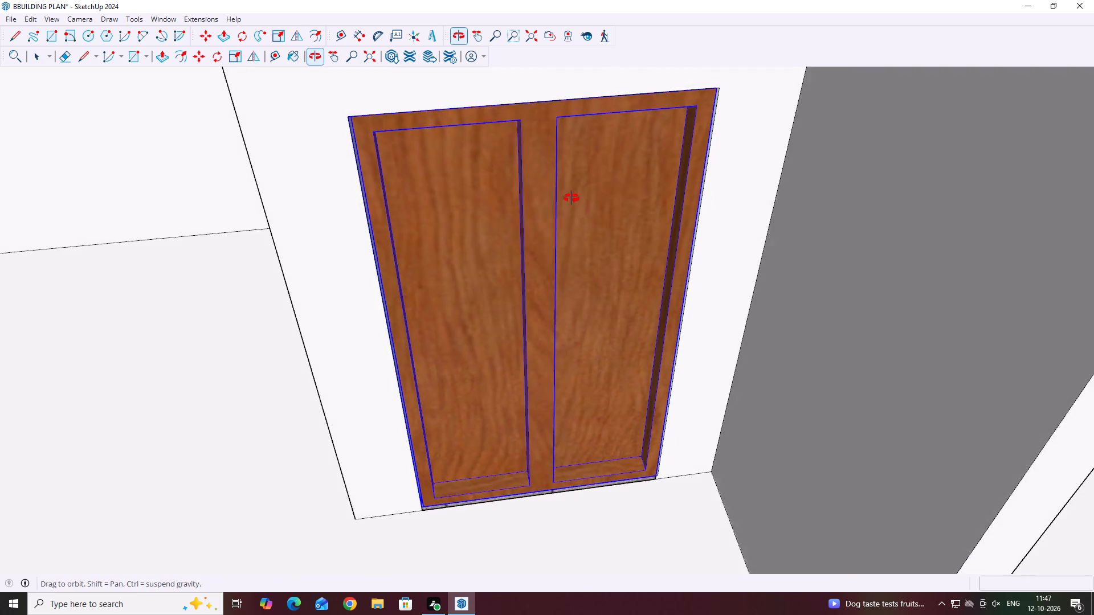
{"action": "middle_click_drag", "start_coordinate": [572, 198], "coordinate": [547, 196]}
{"action": "scroll", "coordinate": [646, 434], "scroll_direction": "up", "scroll_amount": 11}
{"action": "middle_click_drag", "start_coordinate": [694, 478], "coordinate": [659, 441]}
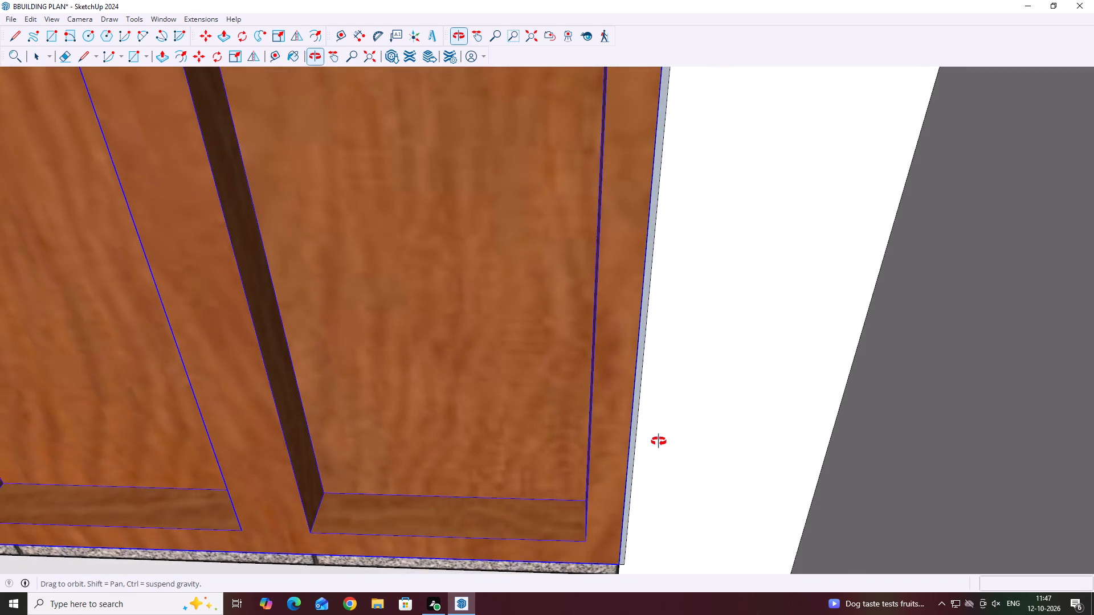
{"action": "middle_click_drag", "start_coordinate": [659, 441], "coordinate": [689, 395]}
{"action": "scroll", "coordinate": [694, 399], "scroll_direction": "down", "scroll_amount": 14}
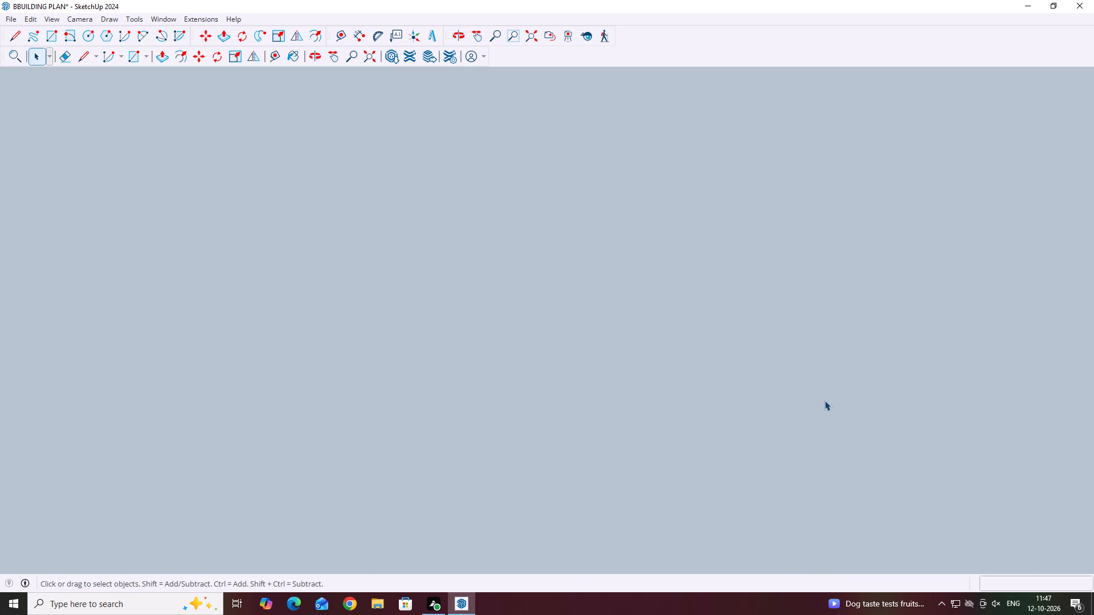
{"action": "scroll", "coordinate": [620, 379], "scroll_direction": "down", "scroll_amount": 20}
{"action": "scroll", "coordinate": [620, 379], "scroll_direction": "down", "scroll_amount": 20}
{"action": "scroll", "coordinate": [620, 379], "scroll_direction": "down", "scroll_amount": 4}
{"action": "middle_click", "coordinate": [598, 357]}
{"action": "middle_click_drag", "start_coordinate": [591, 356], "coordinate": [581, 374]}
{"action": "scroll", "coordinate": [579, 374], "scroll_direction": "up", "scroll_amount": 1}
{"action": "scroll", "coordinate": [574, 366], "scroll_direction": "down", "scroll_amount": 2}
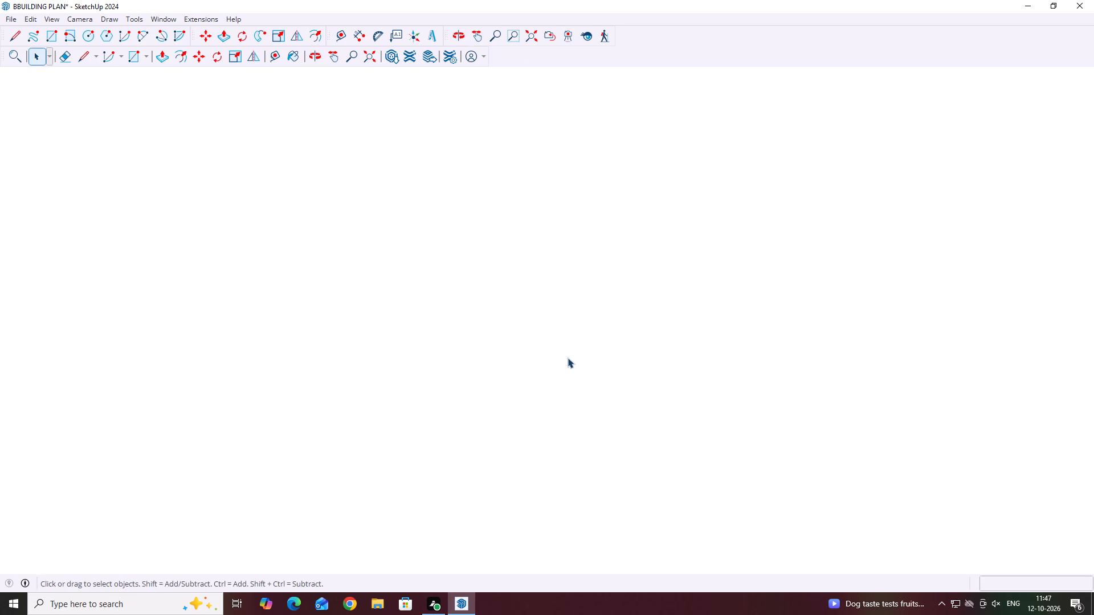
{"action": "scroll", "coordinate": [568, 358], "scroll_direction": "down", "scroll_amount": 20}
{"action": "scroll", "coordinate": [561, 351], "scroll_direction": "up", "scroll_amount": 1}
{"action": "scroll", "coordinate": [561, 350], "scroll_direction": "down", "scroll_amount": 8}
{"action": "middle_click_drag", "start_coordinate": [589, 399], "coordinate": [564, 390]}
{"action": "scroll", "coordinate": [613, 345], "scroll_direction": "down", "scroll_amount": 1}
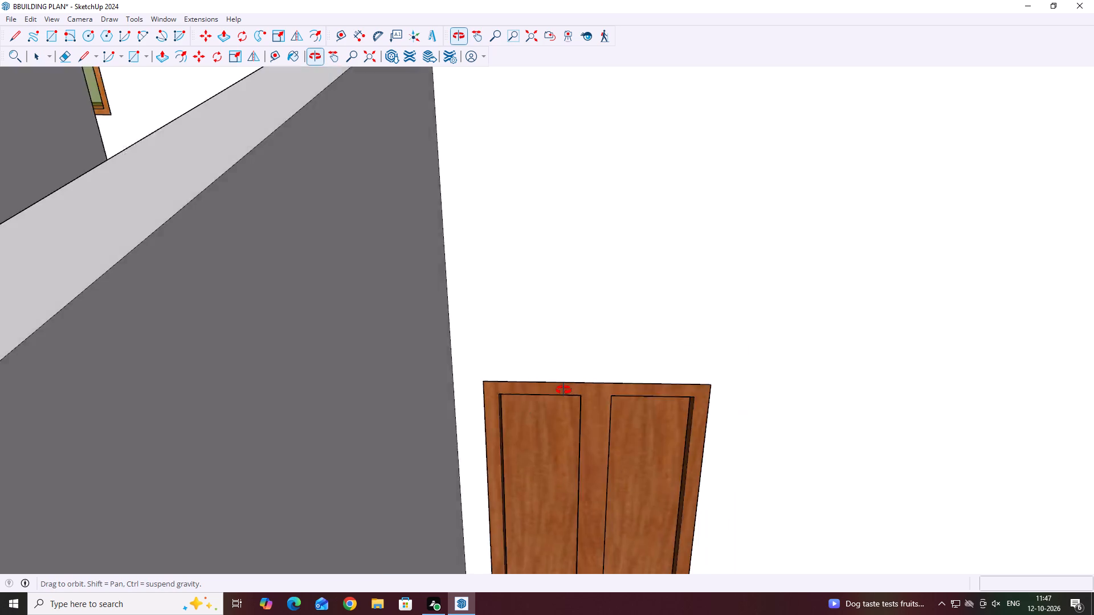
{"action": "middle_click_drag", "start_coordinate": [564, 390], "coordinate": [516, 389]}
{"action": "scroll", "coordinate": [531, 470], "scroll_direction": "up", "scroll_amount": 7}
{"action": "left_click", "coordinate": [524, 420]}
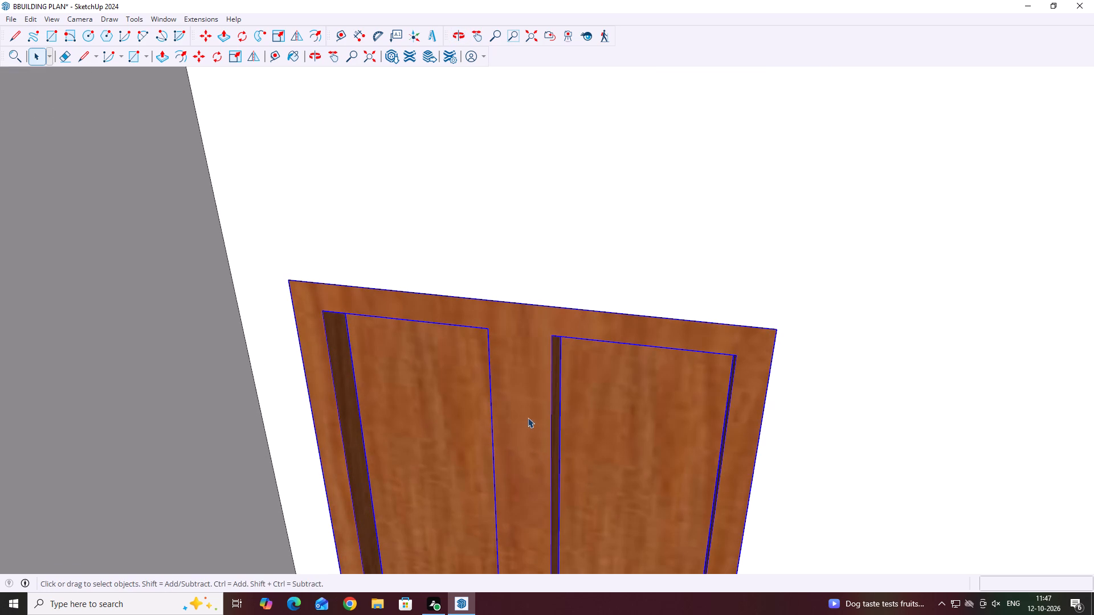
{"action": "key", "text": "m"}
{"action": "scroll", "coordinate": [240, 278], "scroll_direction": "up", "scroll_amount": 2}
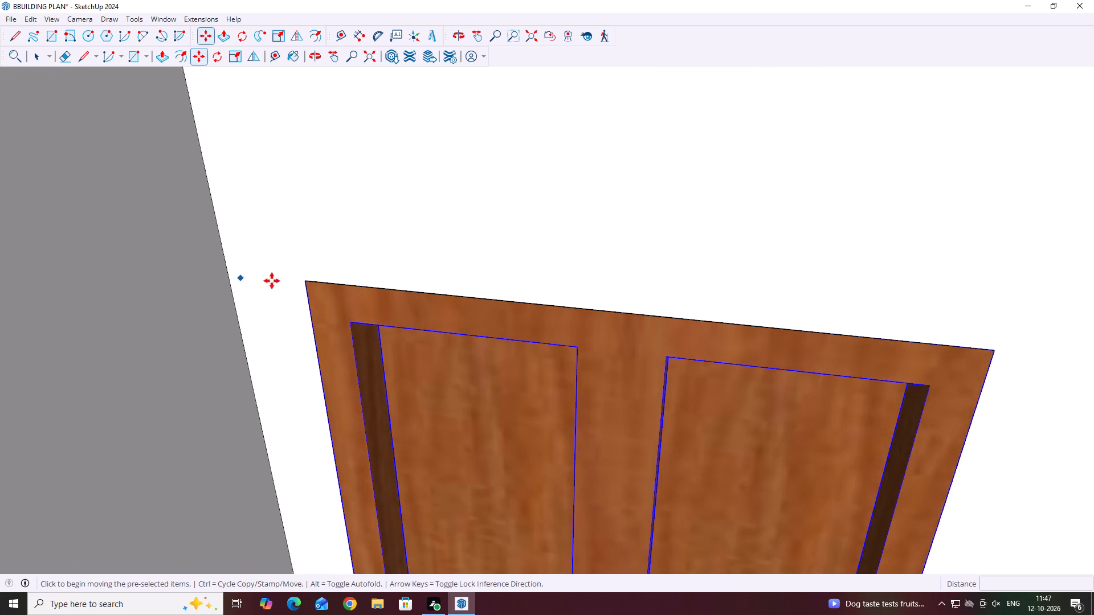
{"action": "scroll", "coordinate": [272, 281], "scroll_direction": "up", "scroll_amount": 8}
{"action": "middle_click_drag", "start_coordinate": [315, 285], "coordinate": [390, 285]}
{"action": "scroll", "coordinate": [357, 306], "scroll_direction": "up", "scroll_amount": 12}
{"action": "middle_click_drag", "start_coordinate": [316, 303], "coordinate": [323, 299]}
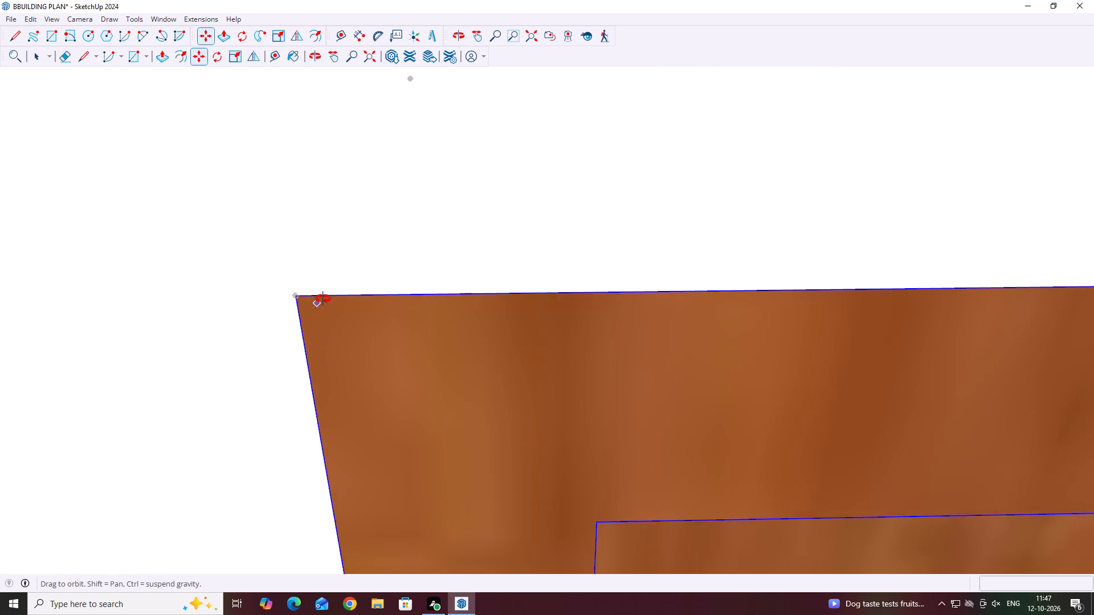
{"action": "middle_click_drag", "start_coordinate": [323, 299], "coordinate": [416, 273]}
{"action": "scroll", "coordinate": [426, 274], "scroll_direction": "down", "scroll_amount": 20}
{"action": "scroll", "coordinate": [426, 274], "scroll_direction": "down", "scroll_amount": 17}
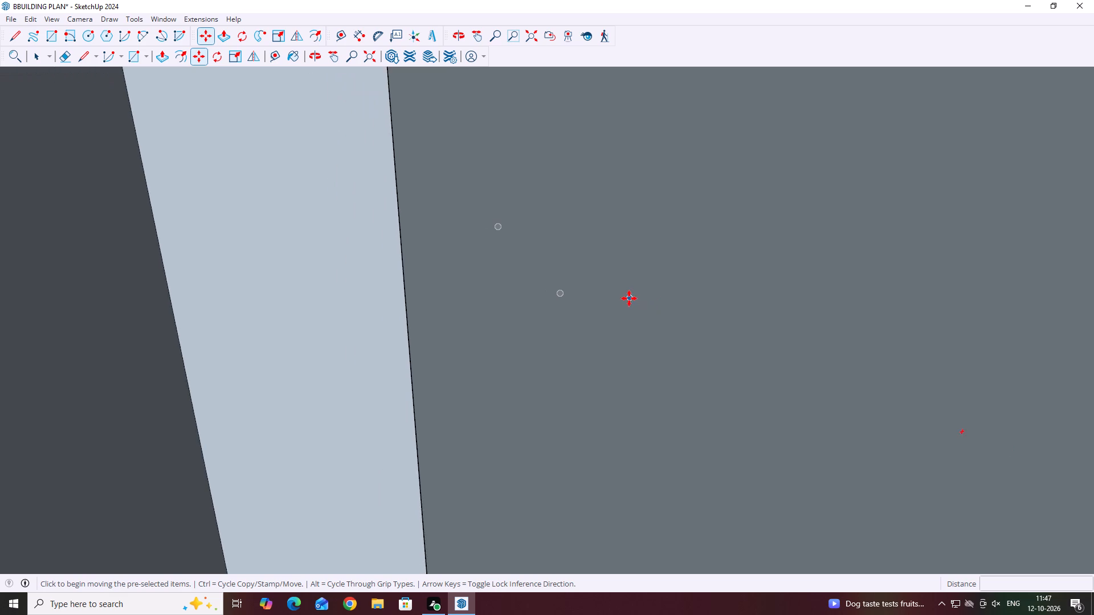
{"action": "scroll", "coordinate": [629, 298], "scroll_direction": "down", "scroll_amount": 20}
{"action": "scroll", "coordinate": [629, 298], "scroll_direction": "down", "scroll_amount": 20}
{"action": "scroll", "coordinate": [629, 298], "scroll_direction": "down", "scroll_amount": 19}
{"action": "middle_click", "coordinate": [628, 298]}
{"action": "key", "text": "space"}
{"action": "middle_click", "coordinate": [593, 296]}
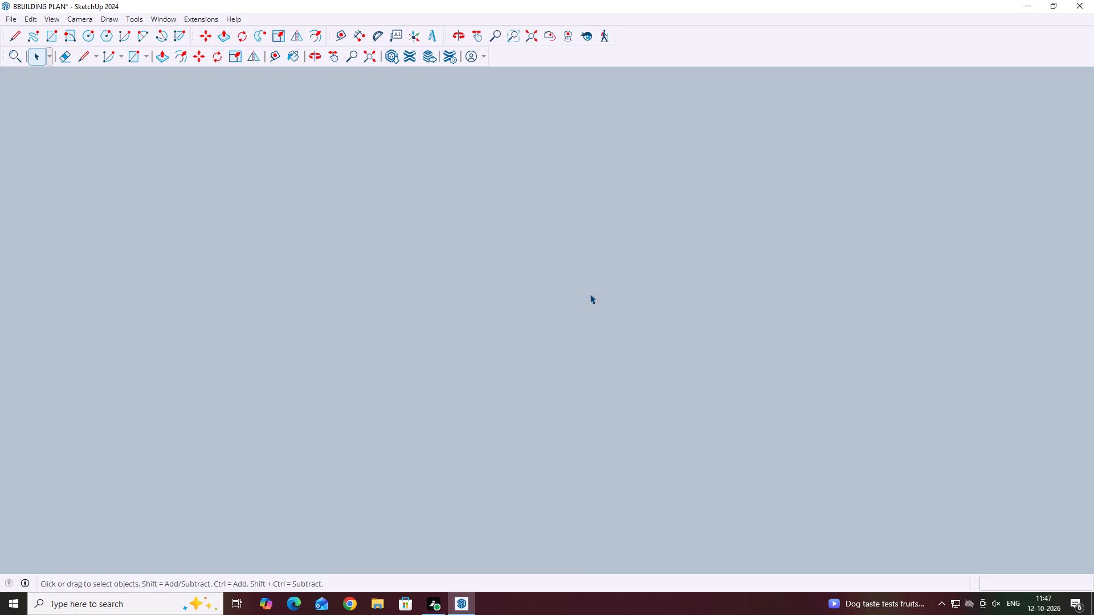
Move the main double door about 5/16" sideways from the porch side, bringing its lower corner to the opening's corner above the threshold.
{"action": "scroll", "coordinate": [590, 294], "scroll_direction": "down", "scroll_amount": 20}
{"action": "scroll", "coordinate": [590, 294], "scroll_direction": "down", "scroll_amount": 20}
{"action": "scroll", "coordinate": [590, 294], "scroll_direction": "down", "scroll_amount": 18}
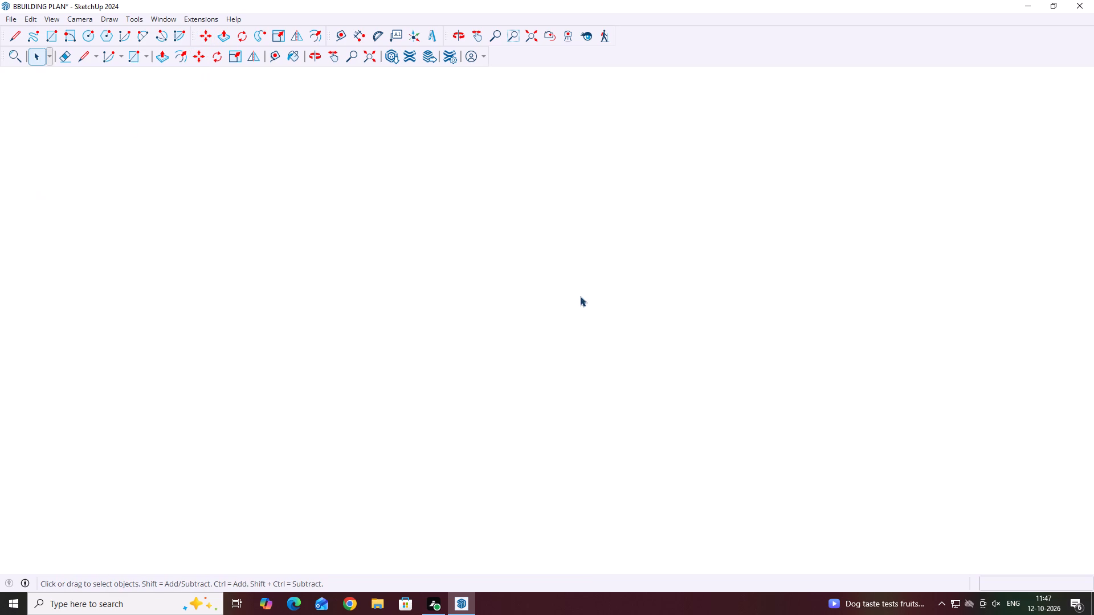
{"action": "scroll", "coordinate": [580, 296], "scroll_direction": "down", "scroll_amount": 20}
{"action": "middle_click_drag", "start_coordinate": [539, 317], "coordinate": [536, 325]}
{"action": "scroll", "coordinate": [536, 325], "scroll_direction": "up", "scroll_amount": 3}
{"action": "middle_click_drag", "start_coordinate": [522, 324], "coordinate": [512, 339]}
{"action": "scroll", "coordinate": [517, 332], "scroll_direction": "down", "scroll_amount": 20}
{"action": "scroll", "coordinate": [517, 332], "scroll_direction": "down", "scroll_amount": 15}
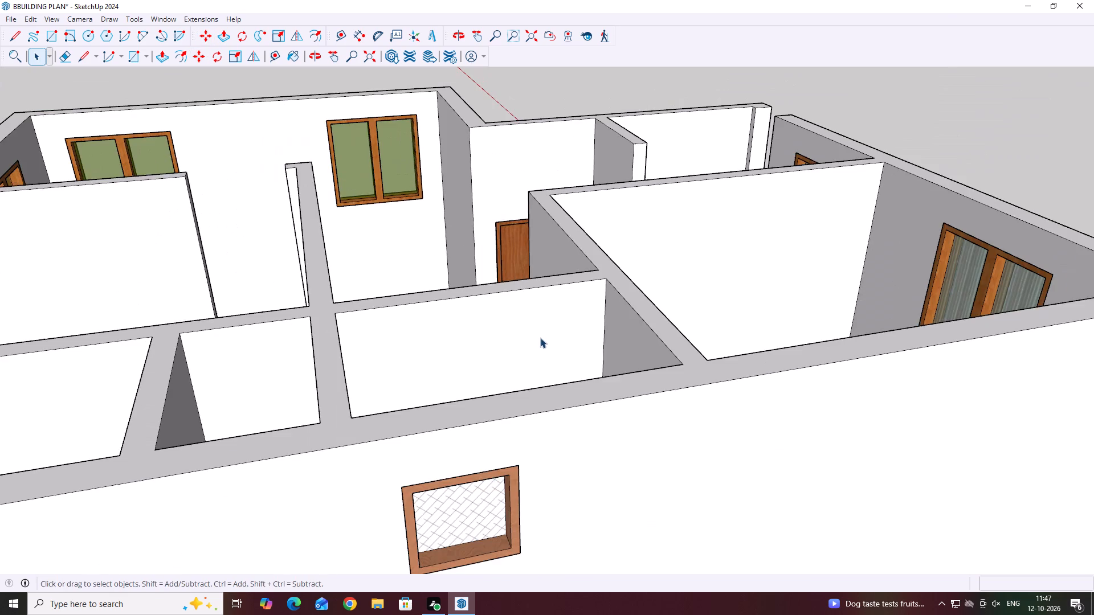
{"action": "middle_click_drag", "start_coordinate": [561, 277], "coordinate": [495, 376]}
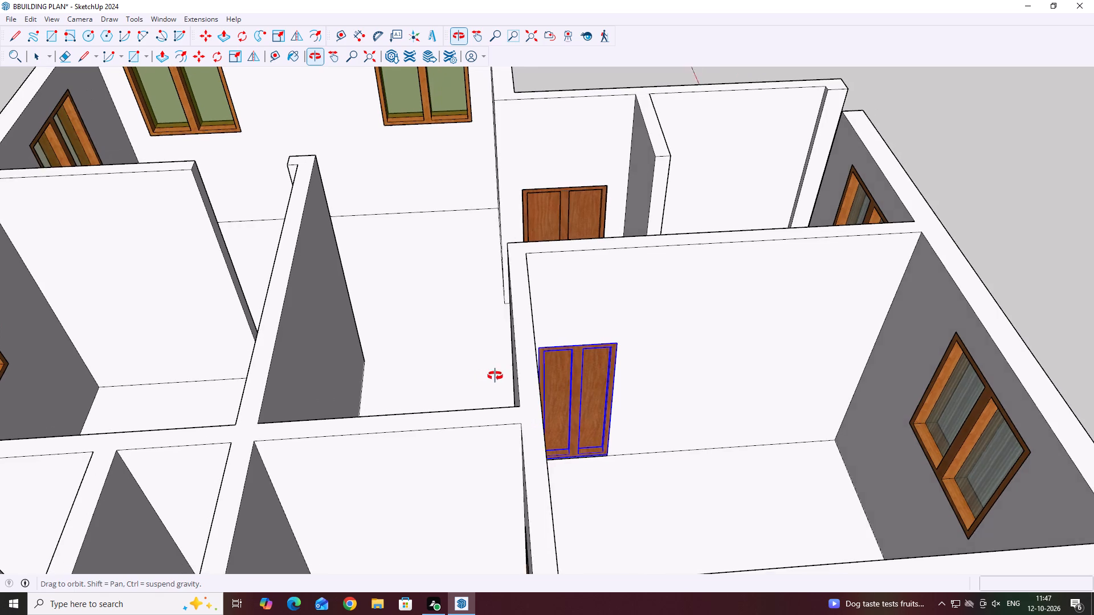
{"action": "middle_click_drag", "start_coordinate": [495, 376], "coordinate": [497, 376]}
{"action": "middle_click_drag", "start_coordinate": [655, 388], "coordinate": [446, 350]}
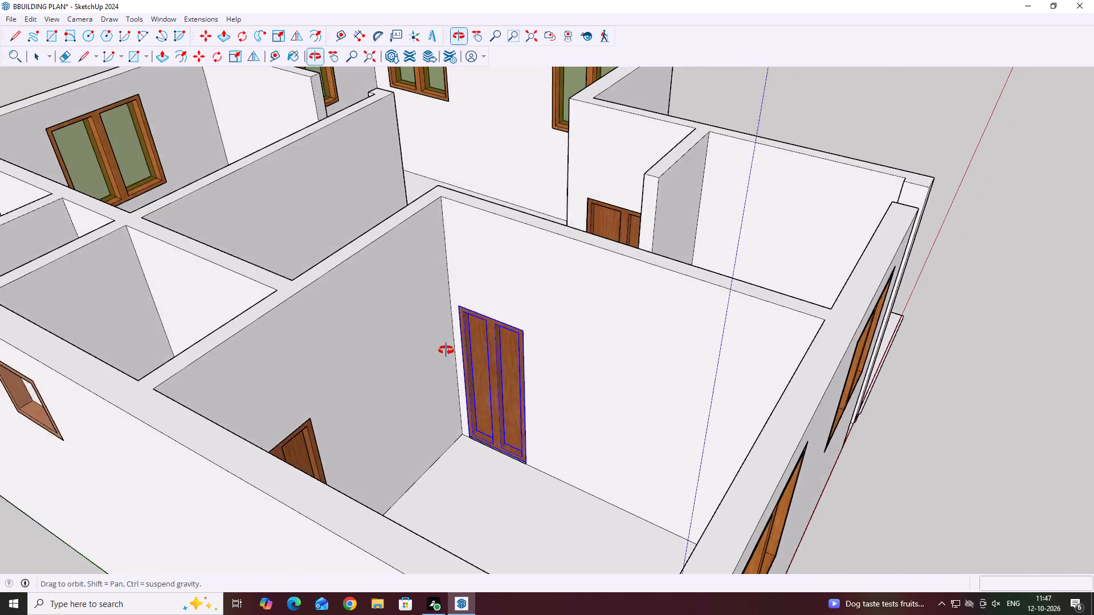
{"action": "middle_click_drag", "start_coordinate": [446, 350], "coordinate": [635, 392]}
{"action": "scroll", "coordinate": [550, 341], "scroll_direction": "down", "scroll_amount": 15}
{"action": "middle_click_drag", "start_coordinate": [567, 297], "coordinate": [335, 273]}
{"action": "middle_click_drag", "start_coordinate": [736, 345], "coordinate": [455, 314]}
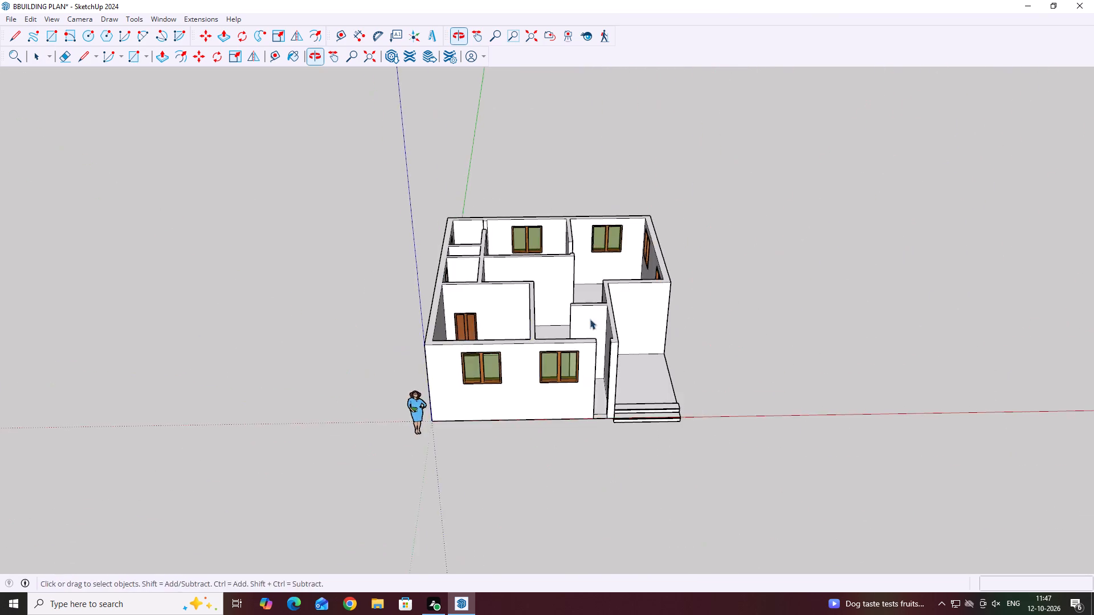
{"action": "middle_click_drag", "start_coordinate": [587, 321], "coordinate": [394, 302]}
{"action": "middle_click_drag", "start_coordinate": [597, 341], "coordinate": [478, 338]}
{"action": "scroll", "coordinate": [519, 349], "scroll_direction": "up", "scroll_amount": 5}
{"action": "middle_click_drag", "start_coordinate": [708, 384], "coordinate": [503, 363]}
{"action": "scroll", "coordinate": [507, 363], "scroll_direction": "up", "scroll_amount": 14}
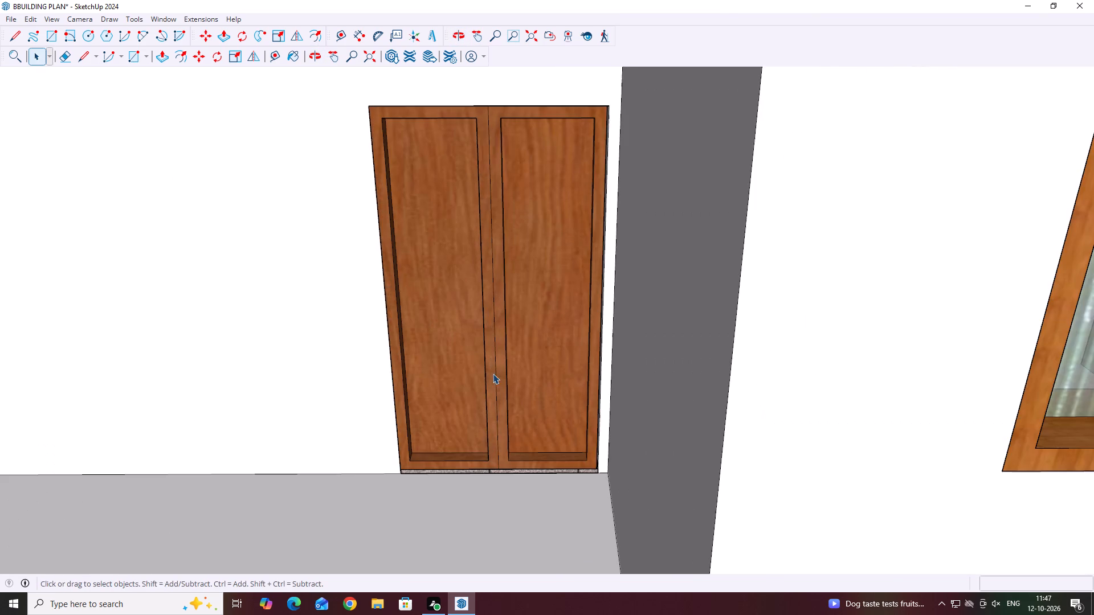
{"action": "middle_click_drag", "start_coordinate": [565, 367], "coordinate": [493, 368]}
{"action": "middle_click_drag", "start_coordinate": [506, 462], "coordinate": [725, 453]}
{"action": "scroll", "coordinate": [409, 344], "scroll_direction": "down", "scroll_amount": 3}
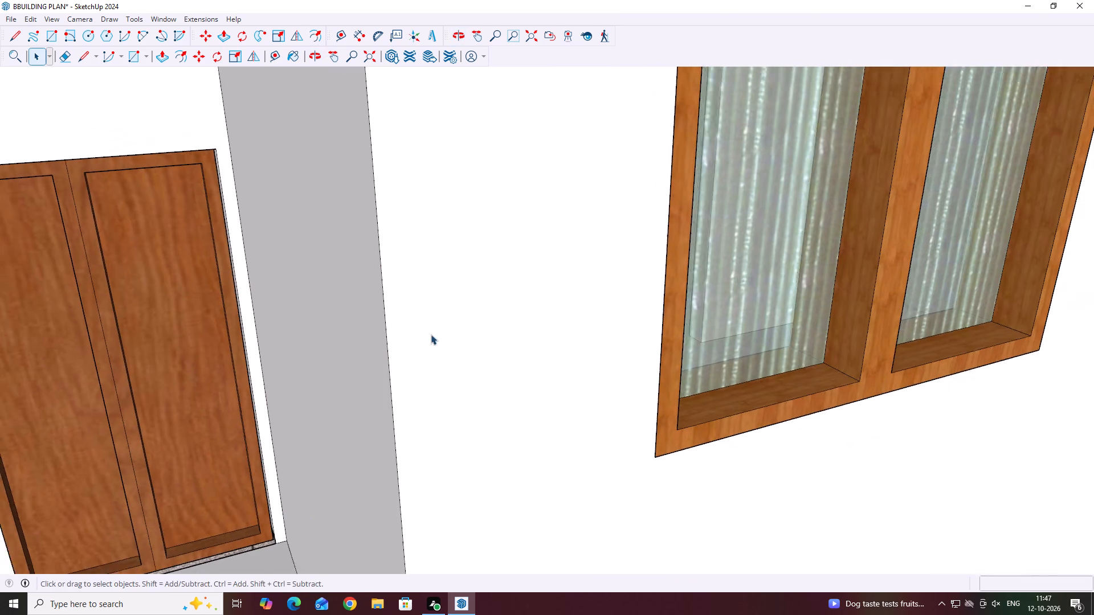
{"action": "scroll", "coordinate": [431, 334], "scroll_direction": "down", "scroll_amount": 5}
{"action": "scroll", "coordinate": [548, 313], "scroll_direction": "up", "scroll_amount": 1}
{"action": "scroll", "coordinate": [596, 302], "scroll_direction": "down", "scroll_amount": 8}
{"action": "scroll", "coordinate": [299, 397], "scroll_direction": "up", "scroll_amount": 7}
{"action": "middle_click_drag", "start_coordinate": [363, 452], "coordinate": [299, 444]}
{"action": "scroll", "coordinate": [375, 452], "scroll_direction": "up", "scroll_amount": 1}
{"action": "middle_click_drag", "start_coordinate": [365, 452], "coordinate": [335, 452]}
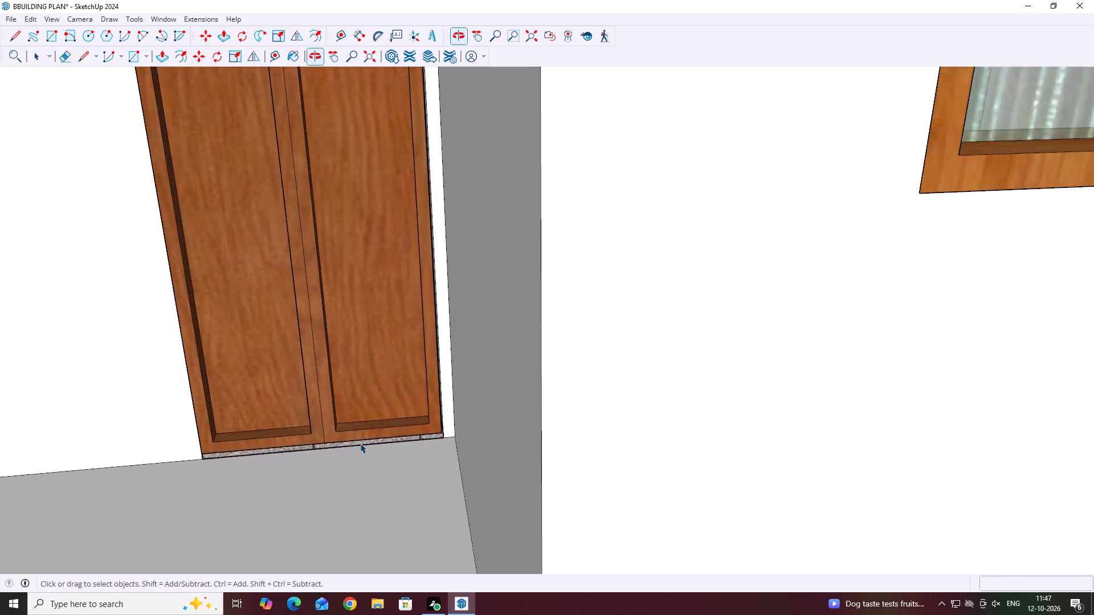
{"action": "scroll", "coordinate": [415, 431], "scroll_direction": "up", "scroll_amount": 7}
{"action": "left_click", "coordinate": [453, 393]}
{"action": "scroll", "coordinate": [448, 434], "scroll_direction": "up", "scroll_amount": 5}
{"action": "middle_click_drag", "start_coordinate": [512, 444], "coordinate": [483, 445]}
{"action": "scroll", "coordinate": [483, 446], "scroll_direction": "up", "scroll_amount": 8}
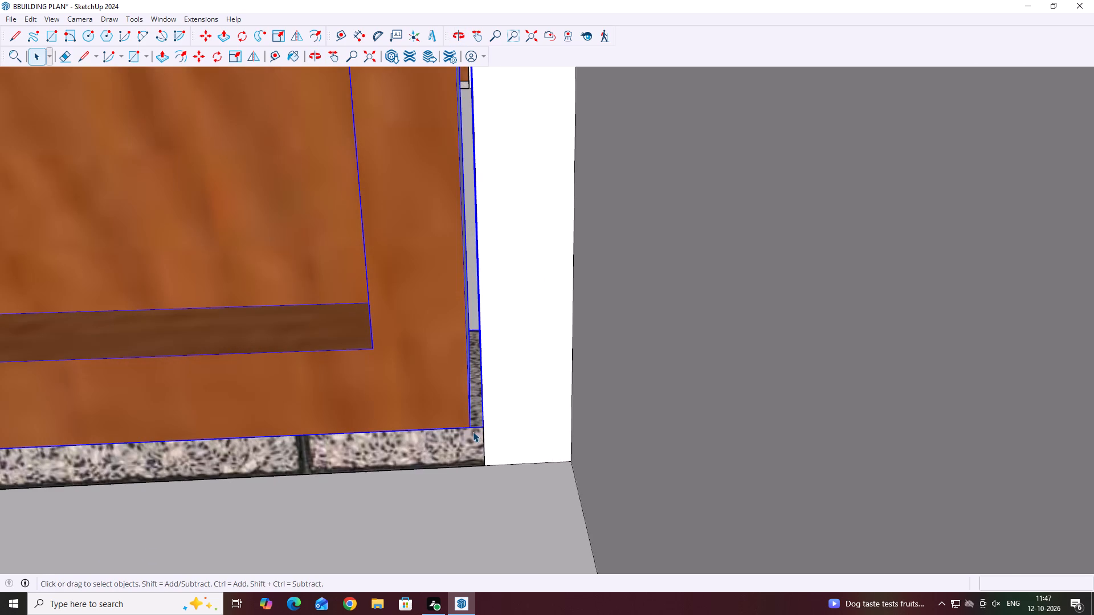
{"action": "key", "text": "m"}
{"action": "scroll", "coordinate": [471, 449], "scroll_direction": "up", "scroll_amount": 13}
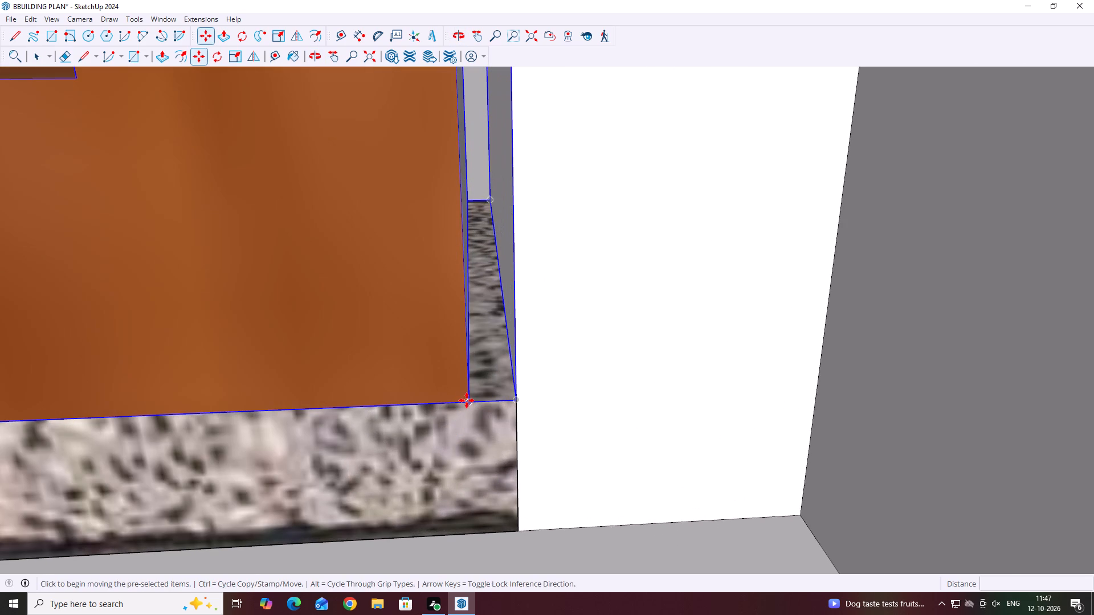
{"action": "left_click", "coordinate": [467, 400]}
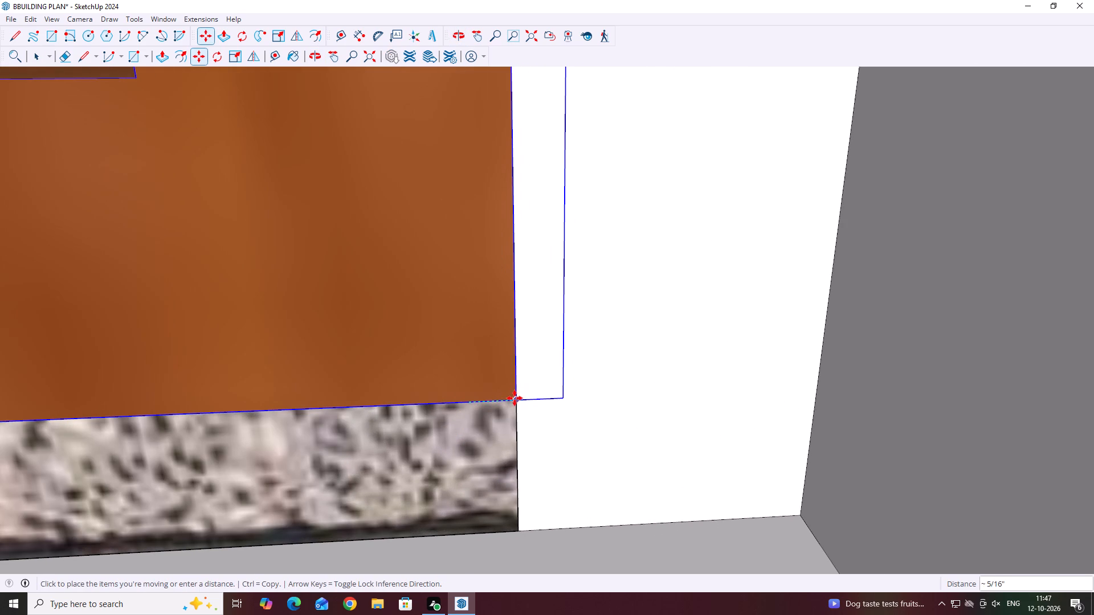
{"action": "left_click", "coordinate": [515, 398]}
{"action": "scroll", "coordinate": [578, 419], "scroll_direction": "down", "scroll_amount": 20}
{"action": "scroll", "coordinate": [578, 419], "scroll_direction": "down", "scroll_amount": 20}
{"action": "scroll", "coordinate": [578, 419], "scroll_direction": "down", "scroll_amount": 4}
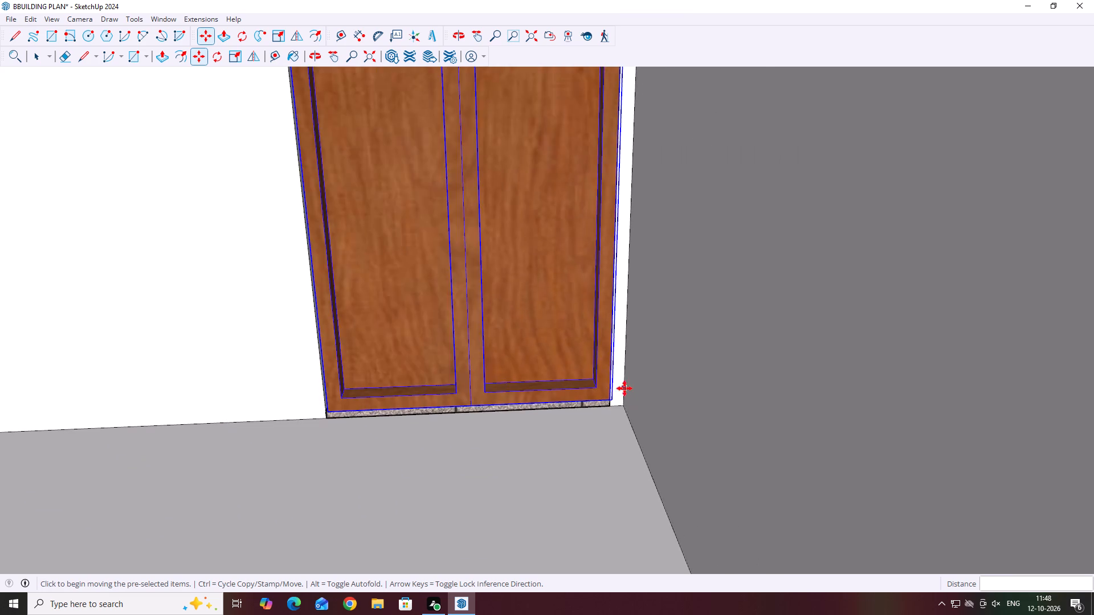
Push/Pull the side face of the main door's opening about 5/16" inward until it meets the door's edge.
{"action": "scroll", "coordinate": [281, 397], "scroll_direction": "up", "scroll_amount": 18}
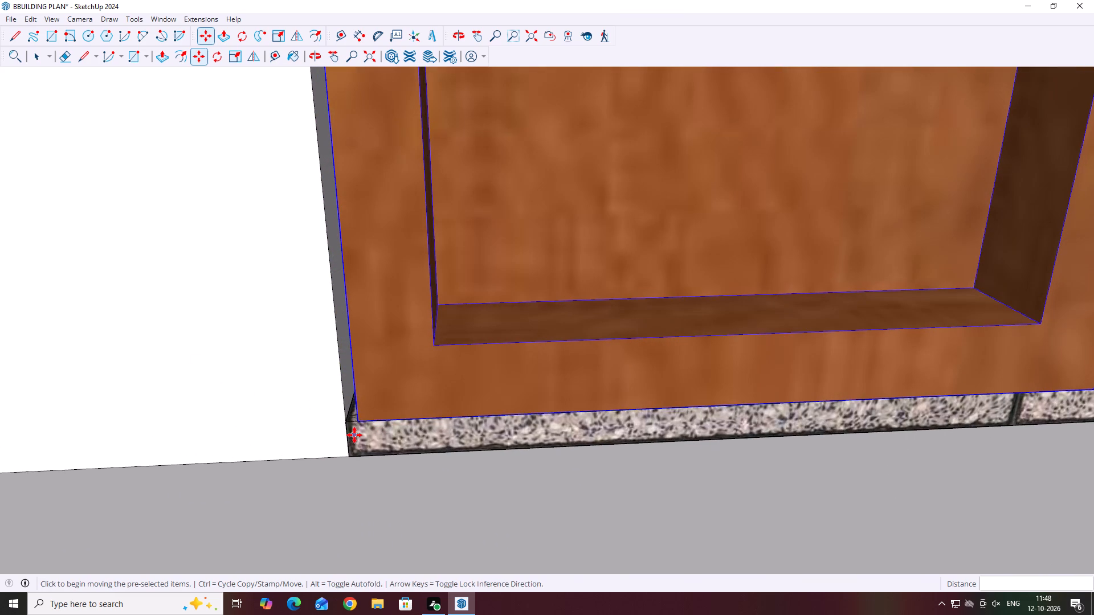
{"action": "key", "text": "Escape"}
{"action": "scroll", "coordinate": [341, 416], "scroll_direction": "down", "scroll_amount": 7}
{"action": "key", "text": "space"}
{"action": "scroll", "coordinate": [346, 408], "scroll_direction": "up", "scroll_amount": 10}
{"action": "left_click", "coordinate": [354, 437]}
{"action": "middle_click_drag", "start_coordinate": [353, 440], "coordinate": [363, 440]}
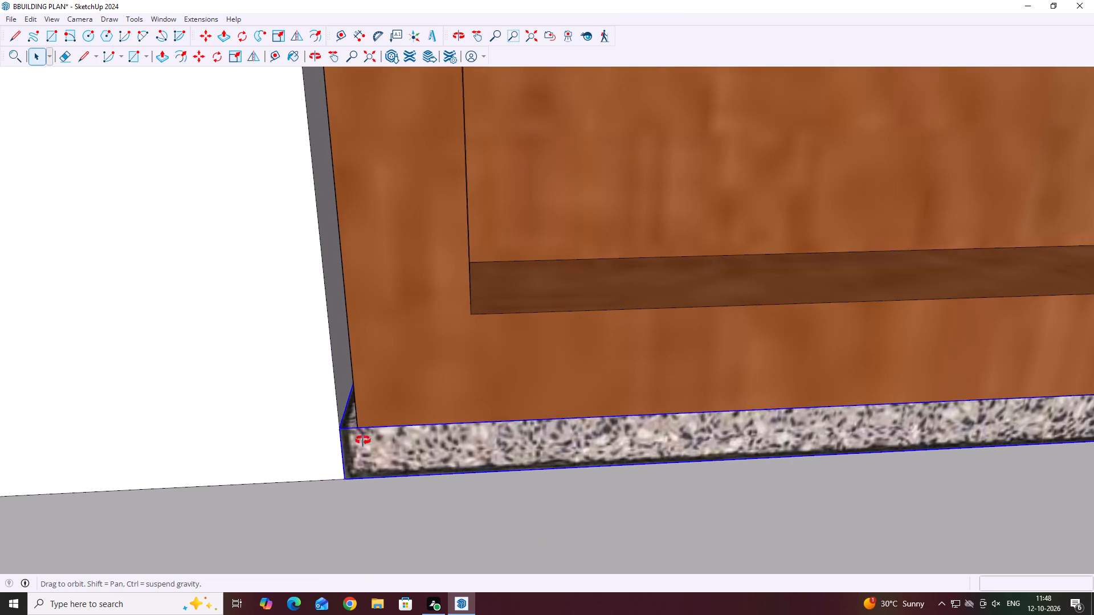
{"action": "middle_click_drag", "start_coordinate": [363, 440], "coordinate": [423, 448]}
{"action": "middle_click_drag", "start_coordinate": [390, 481], "coordinate": [402, 477]}
{"action": "key", "text": "p"}
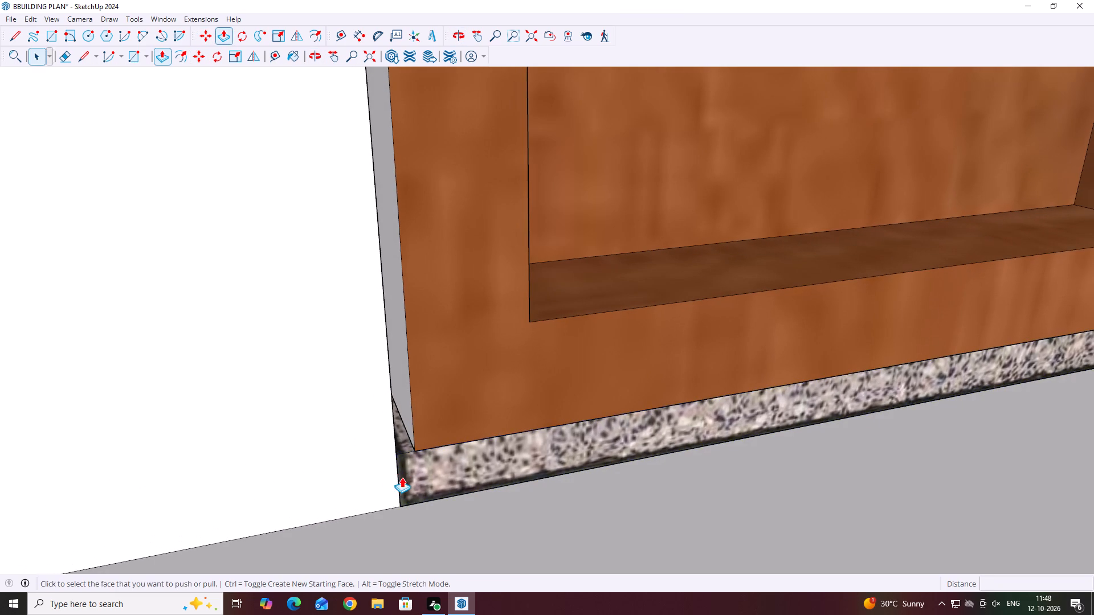
{"action": "scroll", "coordinate": [396, 482], "scroll_direction": "up", "scroll_amount": 3}
{"action": "scroll", "coordinate": [401, 472], "scroll_direction": "down", "scroll_amount": 7}
{"action": "middle_click_drag", "start_coordinate": [446, 441], "coordinate": [323, 484]}
{"action": "key", "text": "Escape"}
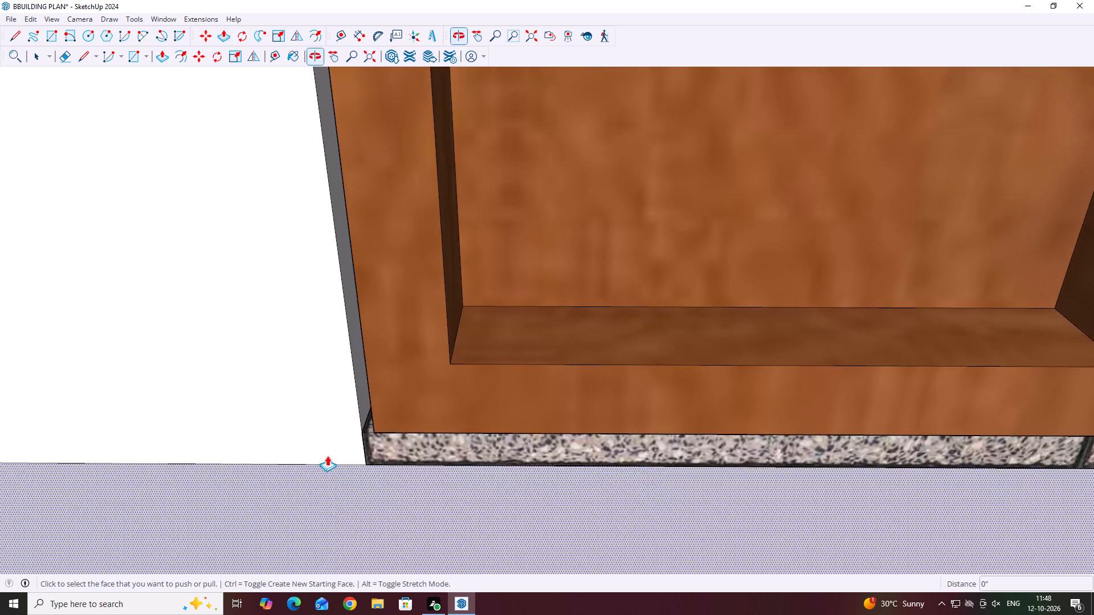
{"action": "scroll", "coordinate": [339, 426], "scroll_direction": "up", "scroll_amount": 4}
{"action": "left_click", "coordinate": [373, 384]}
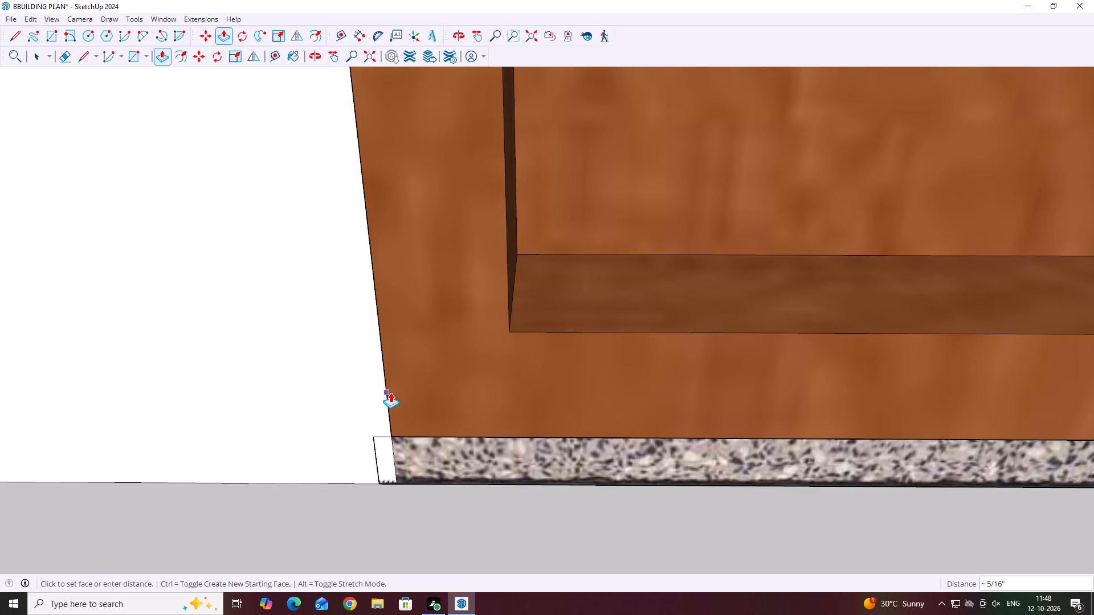
{"action": "left_click", "coordinate": [390, 392]}
Move the granite threshold slab about 6 11/16" out from under the main door onto the porch floor.
{"action": "key", "text": "space"}
{"action": "left_click", "coordinate": [440, 455]}
{"action": "scroll", "coordinate": [426, 443], "scroll_direction": "down", "scroll_amount": 8}
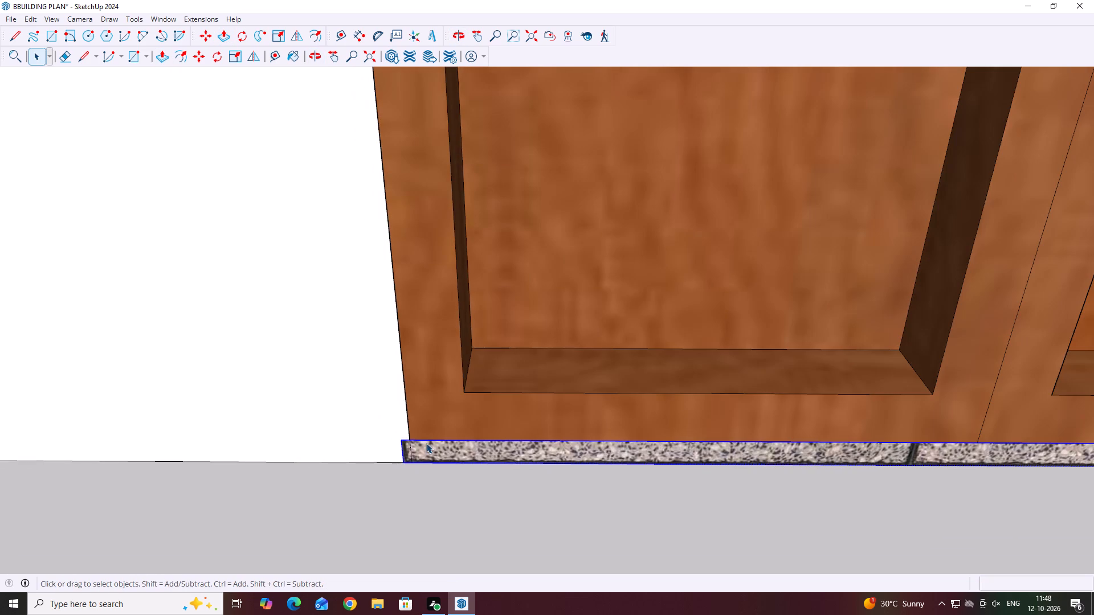
{"action": "key", "text": "m"}
{"action": "left_click", "coordinate": [467, 465]}
{"action": "scroll", "coordinate": [465, 491], "scroll_direction": "down", "scroll_amount": 3}
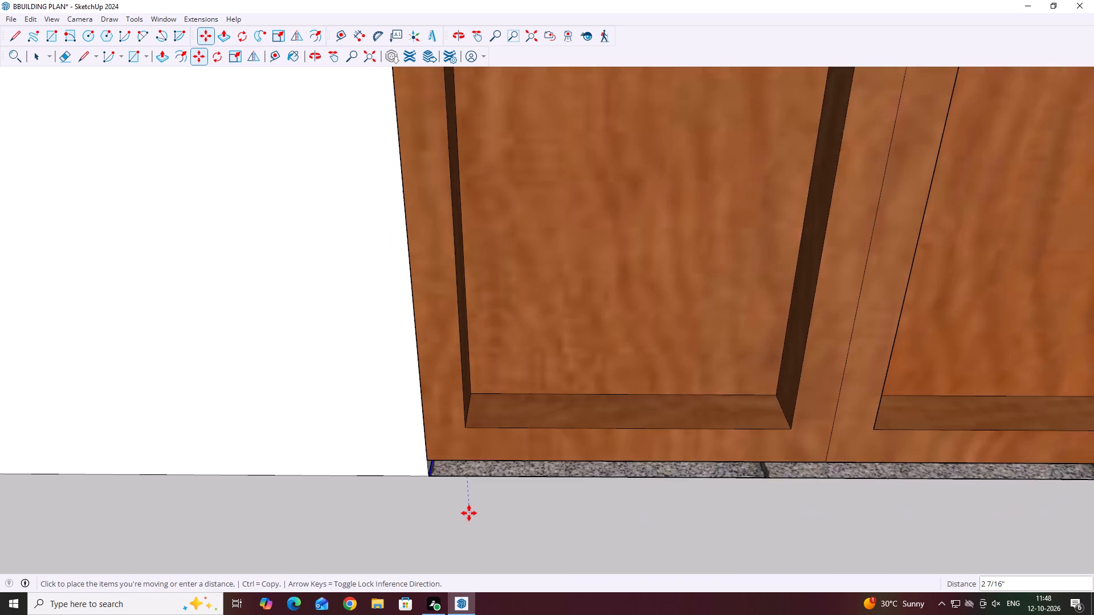
{"action": "scroll", "coordinate": [469, 513], "scroll_direction": "down", "scroll_amount": 4}
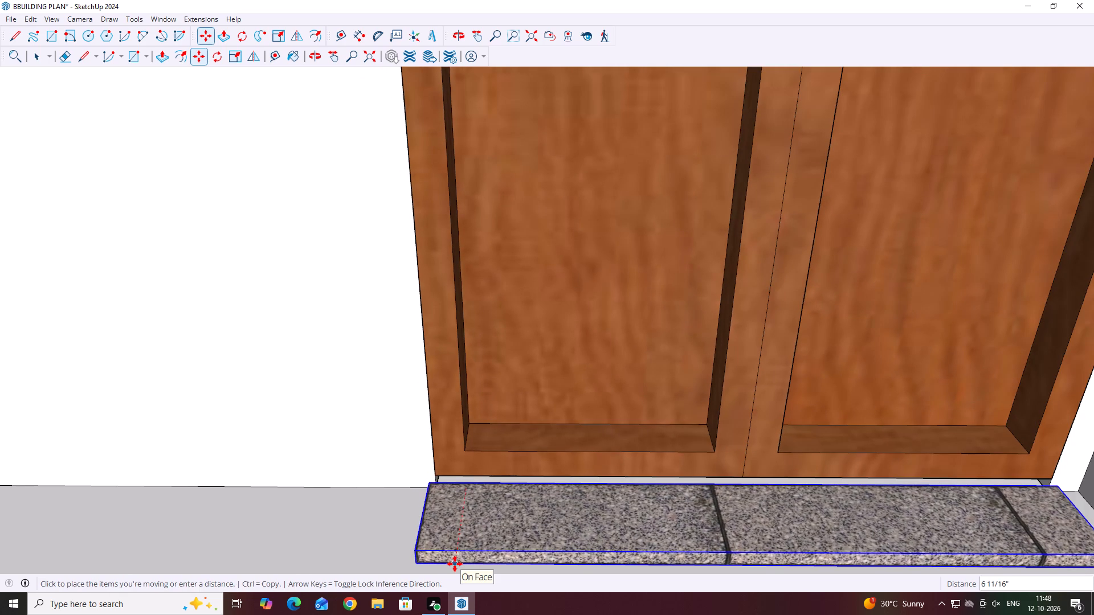
{"action": "left_click", "coordinate": [455, 564]}
Open the threshold slab for editing and push its end face away from the adjusted jamb inward by 5/16".
{"action": "scroll", "coordinate": [281, 497], "scroll_direction": "down", "scroll_amount": 8}
{"action": "middle_click_drag", "start_coordinate": [319, 489], "coordinate": [467, 451]}
{"action": "key", "text": "space"}
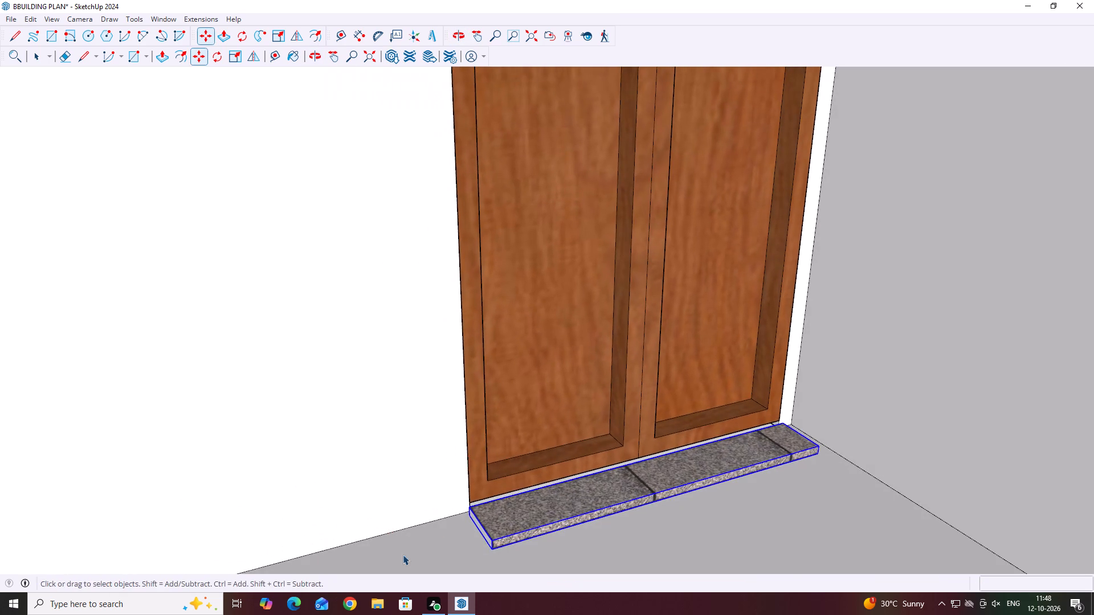
{"action": "middle_click_drag", "start_coordinate": [409, 553], "coordinate": [575, 509]}
{"action": "scroll", "coordinate": [587, 502], "scroll_direction": "up", "scroll_amount": 10}
{"action": "middle_click_drag", "start_coordinate": [593, 520], "coordinate": [635, 525]}
{"action": "scroll", "coordinate": [640, 525], "scroll_direction": "up", "scroll_amount": 5}
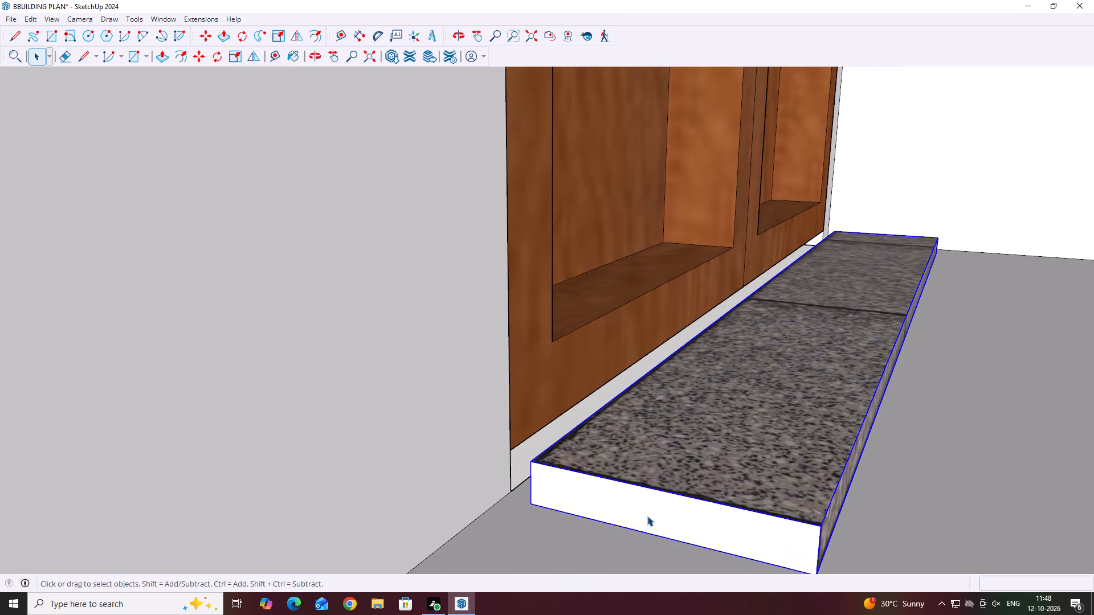
{"action": "left_click", "coordinate": [647, 516]}
{"action": "double_click", "coordinate": [646, 512]}
{"action": "left_click", "coordinate": [641, 510]}
{"action": "middle_click_drag", "start_coordinate": [574, 501], "coordinate": [582, 499]}
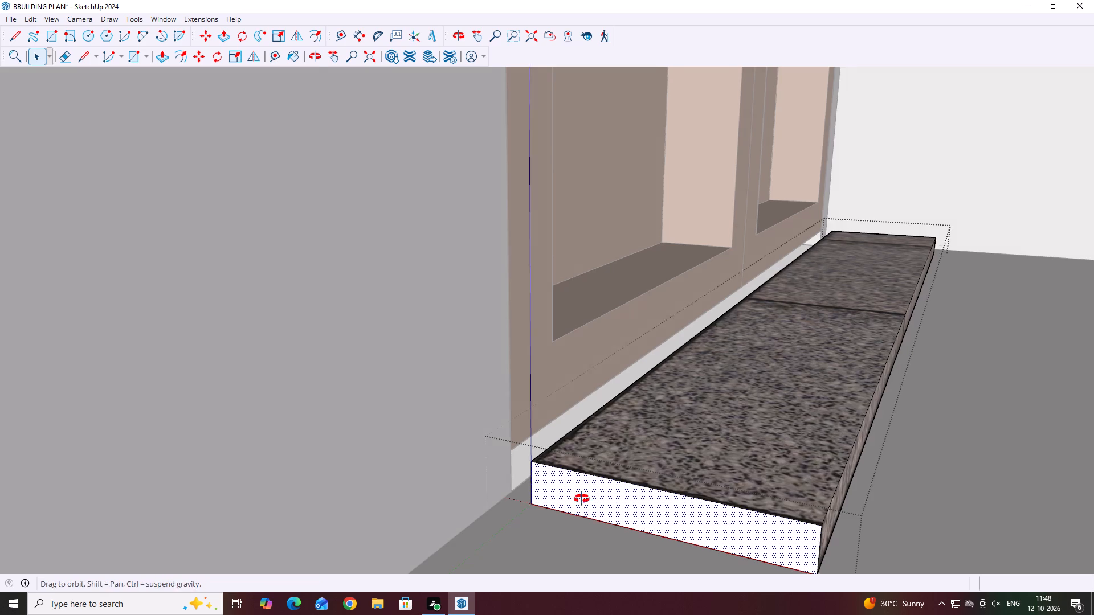
{"action": "middle_click_drag", "start_coordinate": [582, 499], "coordinate": [586, 495]}
{"action": "key", "text": "p"}
{"action": "scroll", "coordinate": [571, 491], "scroll_direction": "up", "scroll_amount": 4}
{"action": "left_click", "coordinate": [557, 485]}
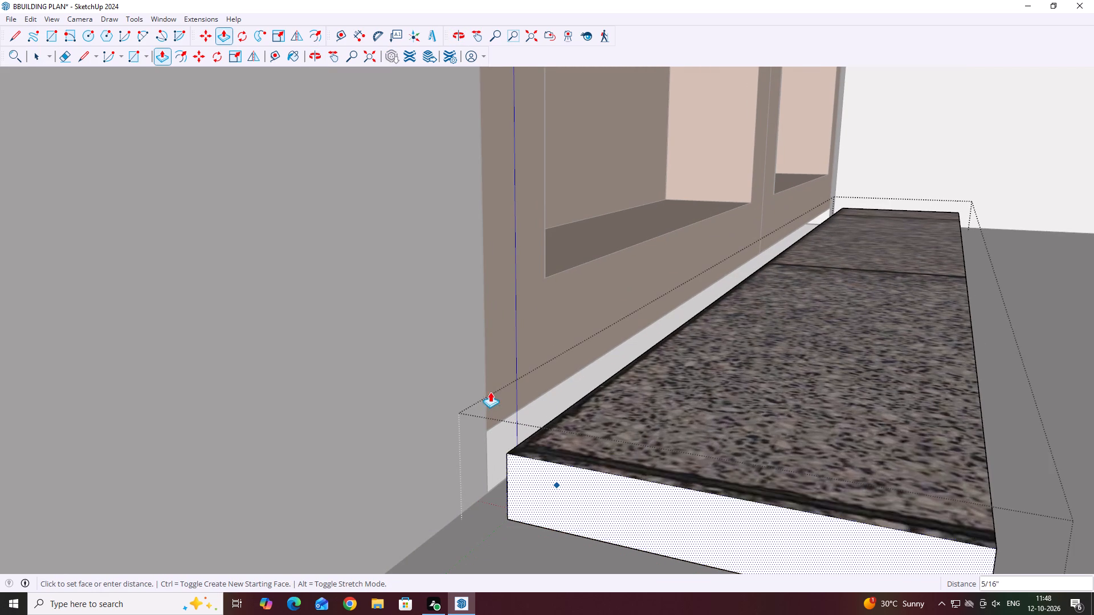
{"action": "left_click", "coordinate": [487, 354]}
{"action": "key", "text": "space"}
{"action": "scroll", "coordinate": [403, 376], "scroll_direction": "down", "scroll_amount": 7}
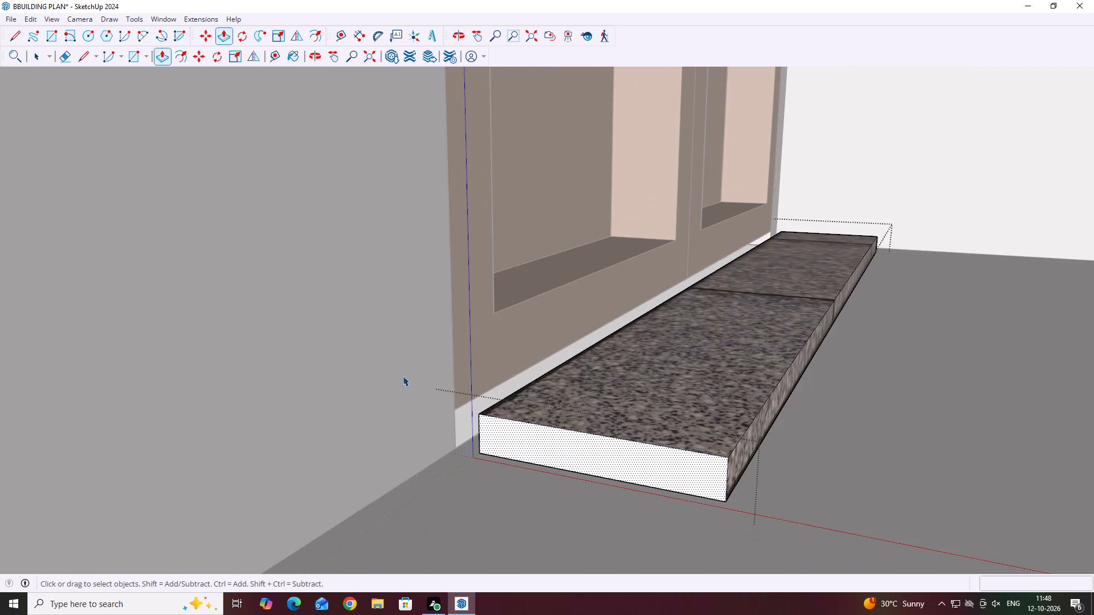
{"action": "middle_click_drag", "start_coordinate": [736, 425], "coordinate": [515, 424]}
{"action": "left_click", "coordinate": [415, 478]}
Move the threshold slab back beneath the main door, matching its corners to the opening so its front is flush with the porch wall.
{"action": "middle_click_drag", "start_coordinate": [616, 473], "coordinate": [564, 481]}
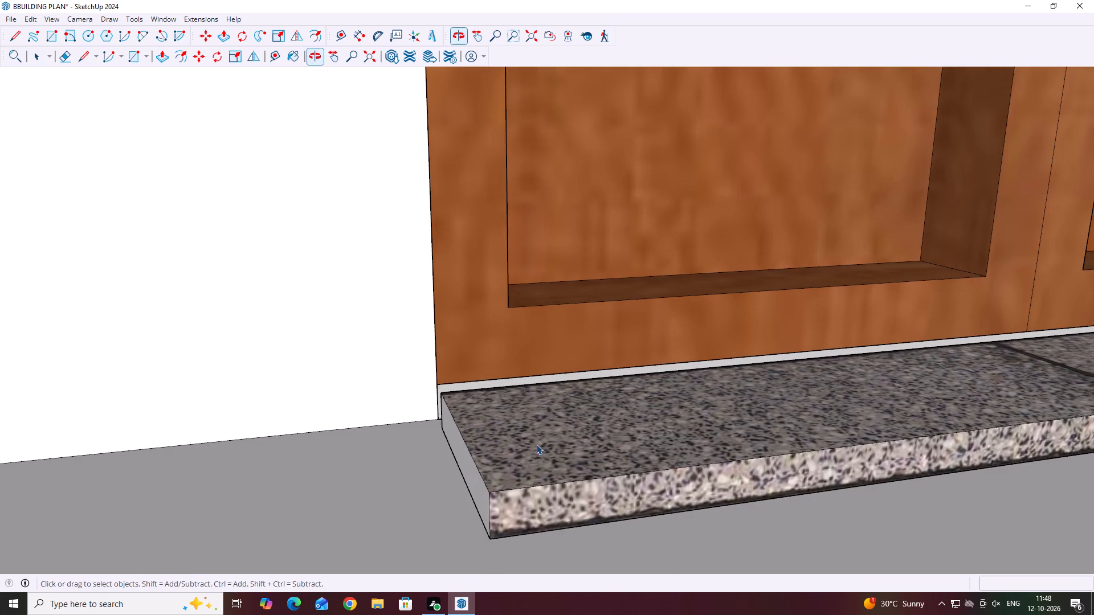
{"action": "left_click", "coordinate": [536, 444]}
{"action": "middle_click_drag", "start_coordinate": [538, 462], "coordinate": [512, 453]}
{"action": "key", "text": "m"}
{"action": "scroll", "coordinate": [484, 429], "scroll_direction": "up", "scroll_amount": 13}
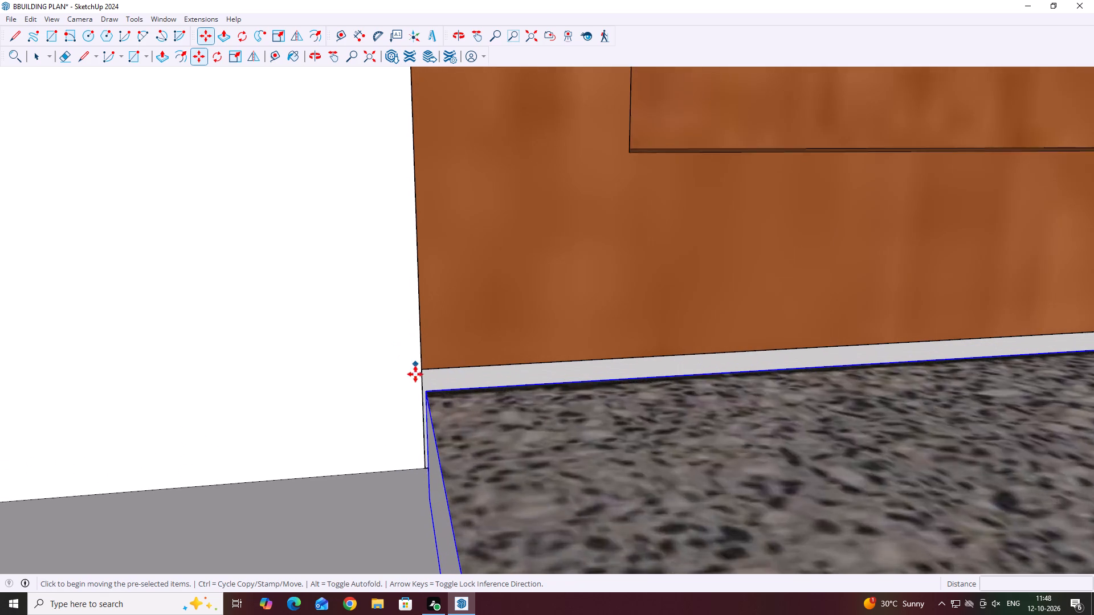
{"action": "scroll", "coordinate": [415, 374], "scroll_direction": "up", "scroll_amount": 2}
{"action": "left_click", "coordinate": [433, 399]}
{"action": "left_click", "coordinate": [425, 362]}
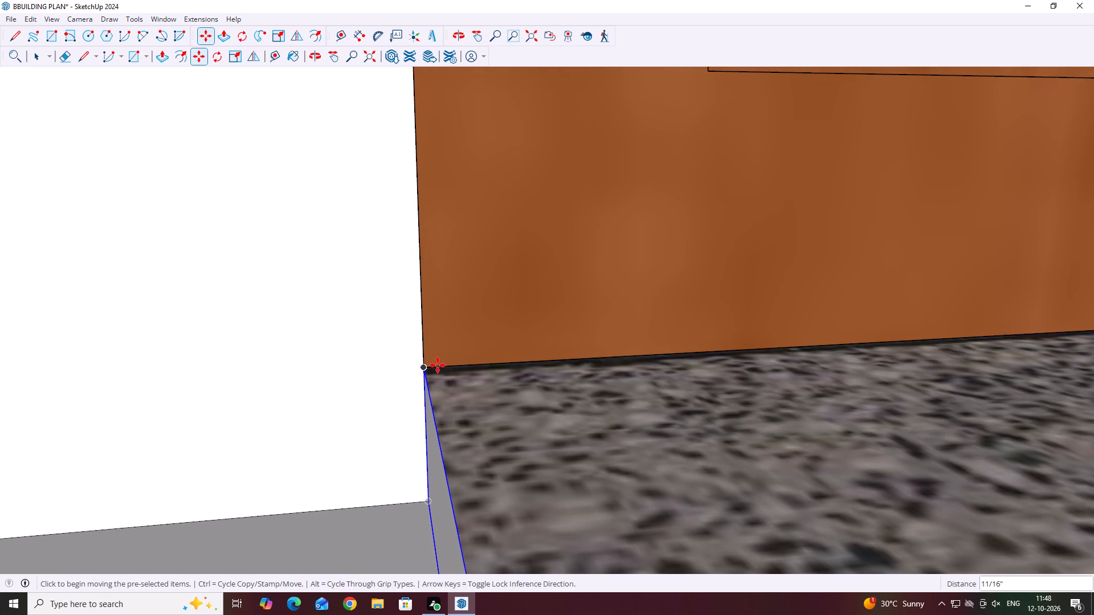
{"action": "scroll", "coordinate": [438, 364], "scroll_direction": "down", "scroll_amount": 17}
{"action": "scroll", "coordinate": [454, 440], "scroll_direction": "up", "scroll_amount": 5}
{"action": "left_click", "coordinate": [452, 434]}
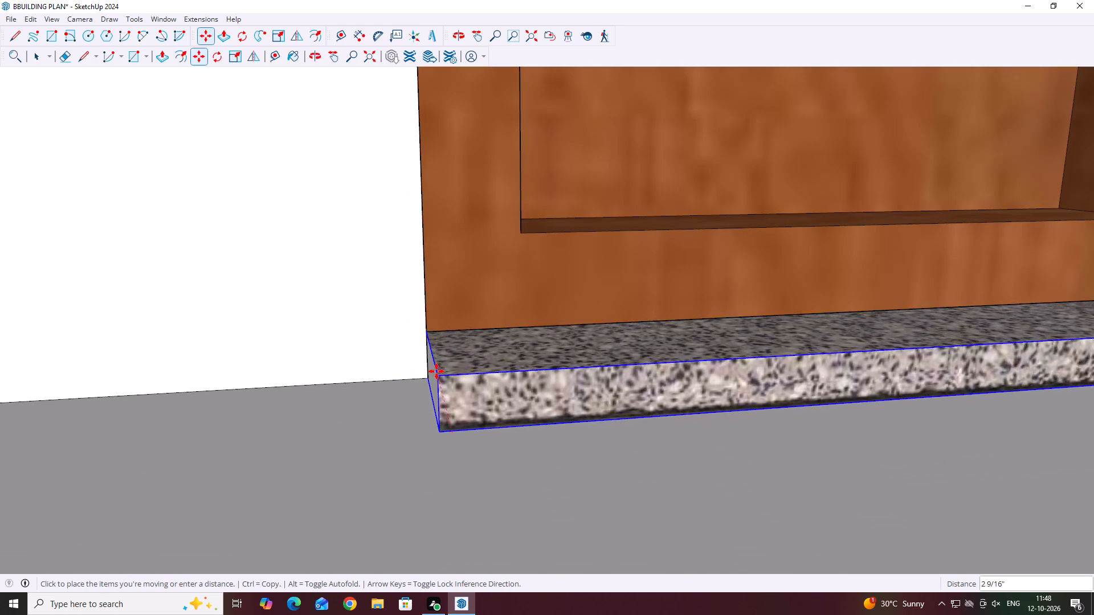
{"action": "scroll", "coordinate": [419, 317], "scroll_direction": "up", "scroll_amount": 4}
{"action": "left_click", "coordinate": [432, 338]}
{"action": "scroll", "coordinate": [328, 363], "scroll_direction": "down", "scroll_amount": 12}
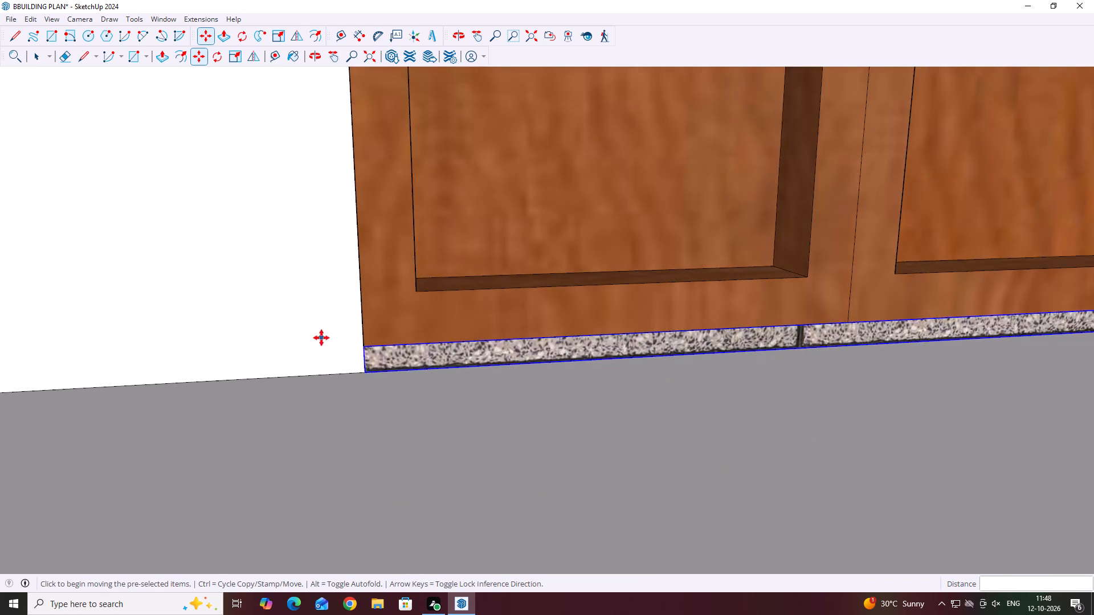
Examine the house from outside and above, and how the door and threshold fit at the opening's end nearest the adjoining wall.
{"action": "scroll", "coordinate": [321, 338], "scroll_direction": "down", "scroll_amount": 17}
{"action": "middle_click_drag", "start_coordinate": [691, 475], "coordinate": [416, 495]}
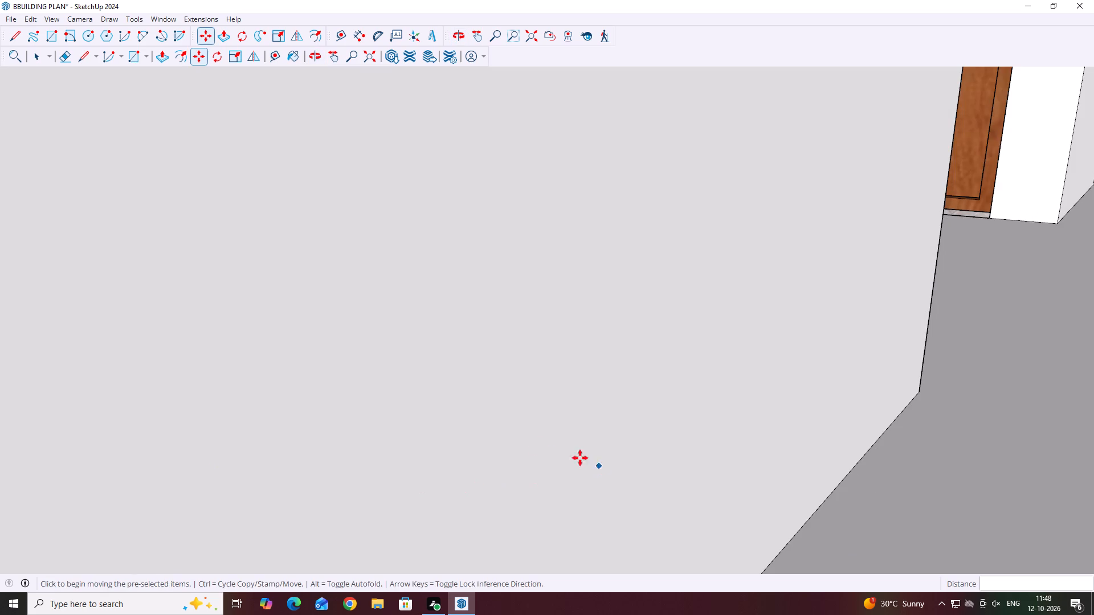
{"action": "scroll", "coordinate": [353, 437], "scroll_direction": "down", "scroll_amount": 1}
{"action": "middle_click_drag", "start_coordinate": [619, 442], "coordinate": [292, 372]}
{"action": "scroll", "coordinate": [450, 350], "scroll_direction": "down", "scroll_amount": 17}
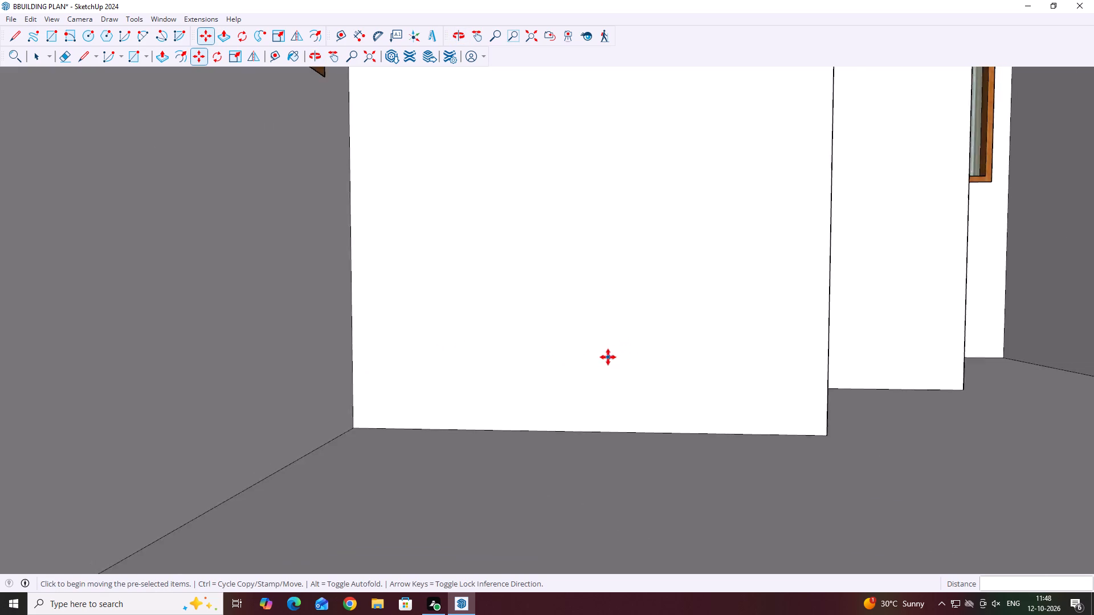
{"action": "scroll", "coordinate": [608, 357], "scroll_direction": "down", "scroll_amount": 13}
{"action": "middle_click_drag", "start_coordinate": [703, 352], "coordinate": [488, 363]}
{"action": "scroll", "coordinate": [508, 360], "scroll_direction": "down", "scroll_amount": 16}
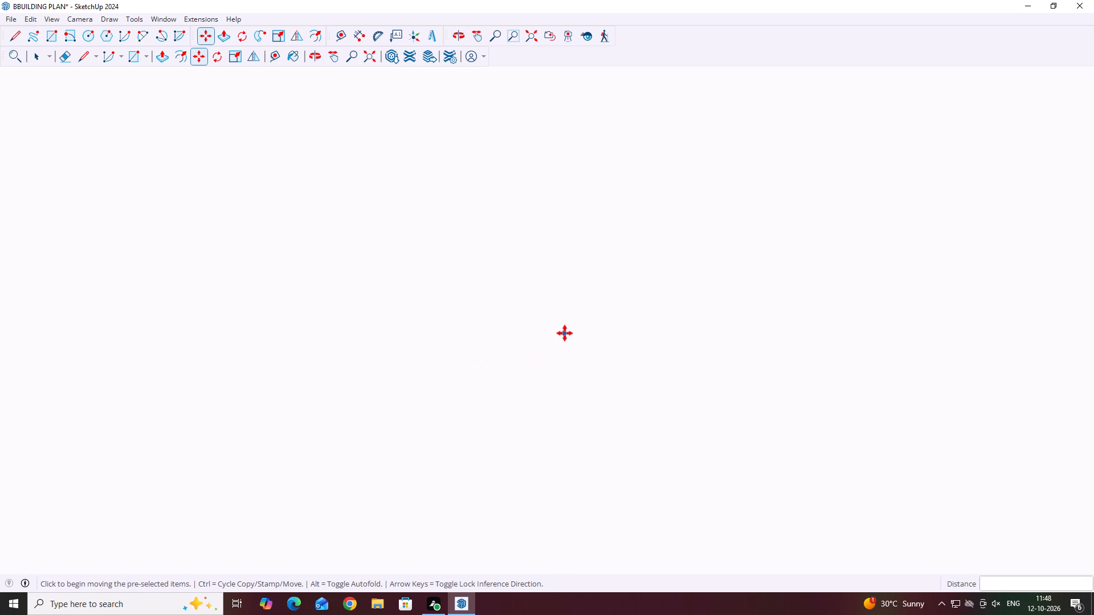
{"action": "scroll", "coordinate": [565, 333], "scroll_direction": "down", "scroll_amount": 20}
{"action": "scroll", "coordinate": [565, 333], "scroll_direction": "down", "scroll_amount": 17}
{"action": "middle_click_drag", "start_coordinate": [619, 306], "coordinate": [409, 306]}
{"action": "scroll", "coordinate": [569, 292], "scroll_direction": "down", "scroll_amount": 20}
{"action": "scroll", "coordinate": [569, 292], "scroll_direction": "down", "scroll_amount": 10}
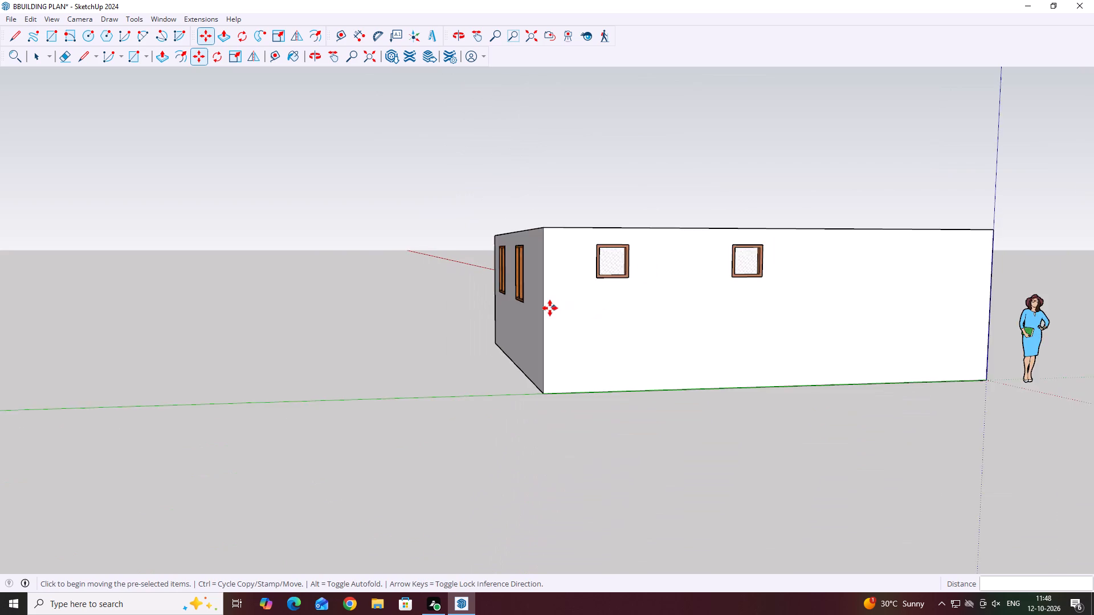
{"action": "middle_click_drag", "start_coordinate": [738, 219], "coordinate": [543, 306]}
{"action": "middle_click_drag", "start_coordinate": [709, 276], "coordinate": [570, 304]}
{"action": "middle_click_drag", "start_coordinate": [813, 337], "coordinate": [622, 346]}
{"action": "middle_click_drag", "start_coordinate": [768, 374], "coordinate": [717, 352]}
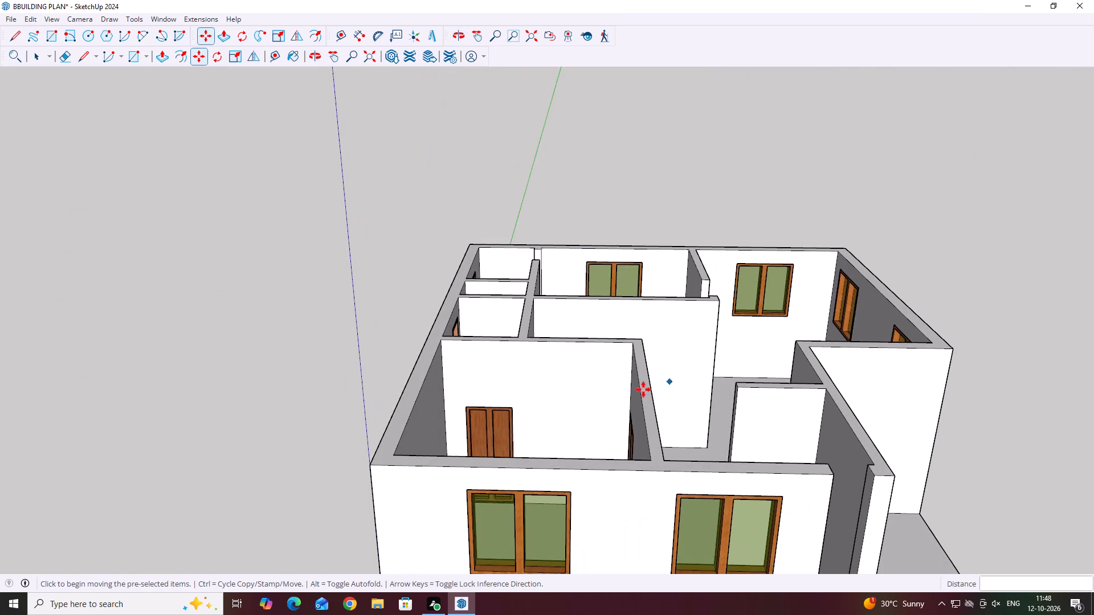
{"action": "middle_click_drag", "start_coordinate": [643, 389], "coordinate": [648, 379]}
{"action": "middle_click_drag", "start_coordinate": [727, 413], "coordinate": [411, 424]}
{"action": "middle_click_drag", "start_coordinate": [516, 424], "coordinate": [455, 443]}
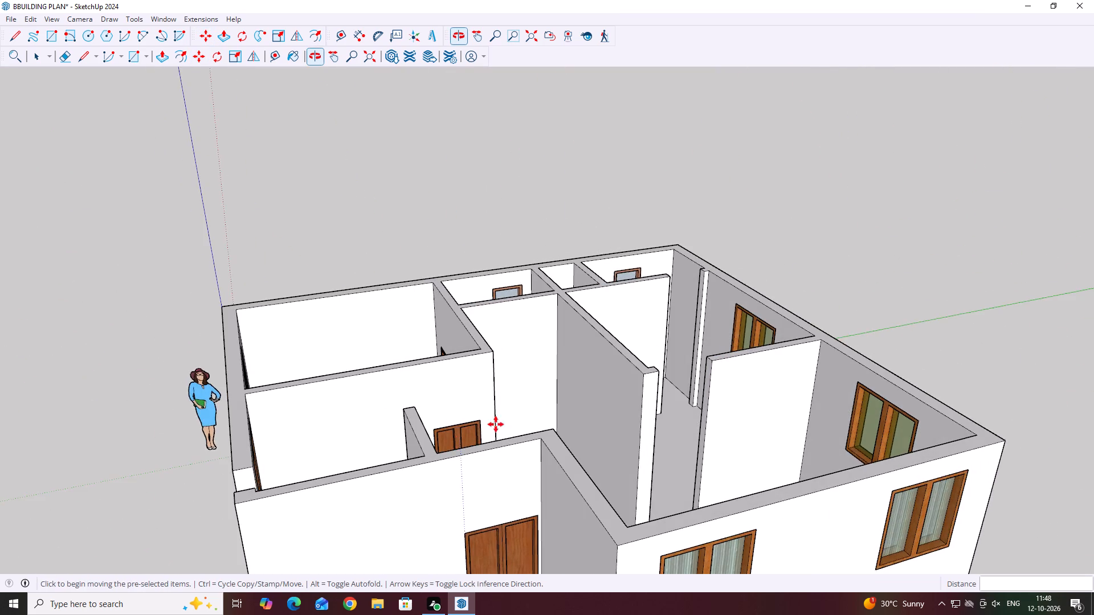
{"action": "scroll", "coordinate": [513, 323], "scroll_direction": "down", "scroll_amount": 11}
{"action": "scroll", "coordinate": [503, 422], "scroll_direction": "up", "scroll_amount": 18}
{"action": "middle_click", "coordinate": [560, 406]}
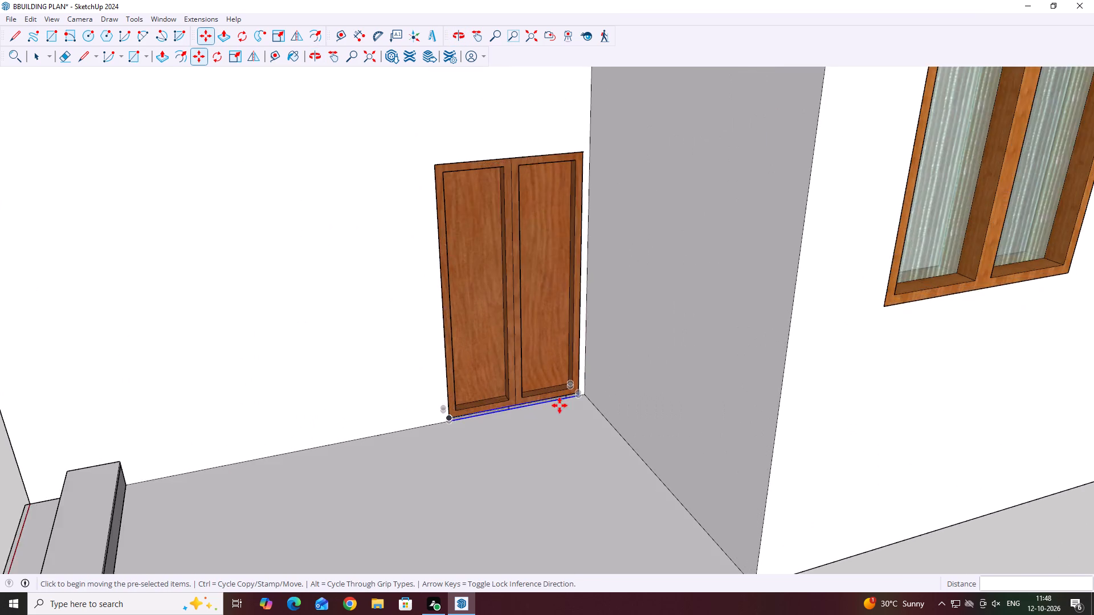
{"action": "scroll", "coordinate": [560, 405], "scroll_direction": "up", "scroll_amount": 15}
{"action": "middle_click", "coordinate": [556, 388]}
{"action": "middle_click_drag", "start_coordinate": [617, 398], "coordinate": [569, 405]}
{"action": "scroll", "coordinate": [566, 406], "scroll_direction": "up", "scroll_amount": 11}
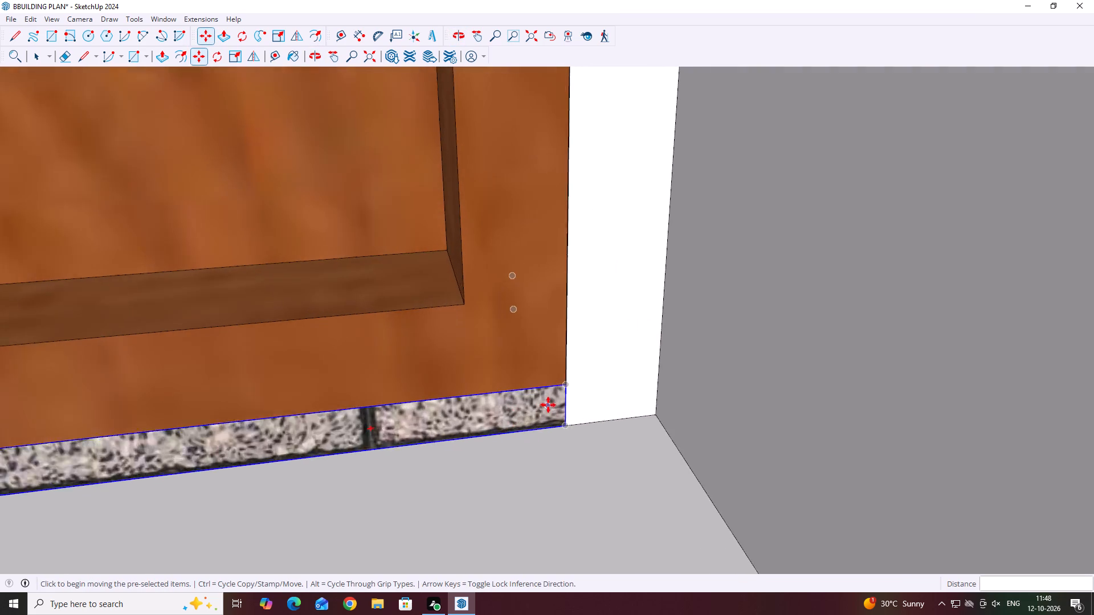
{"action": "scroll", "coordinate": [548, 405], "scroll_direction": "up", "scroll_amount": 12}
{"action": "scroll", "coordinate": [558, 382], "scroll_direction": "down", "scroll_amount": 8}
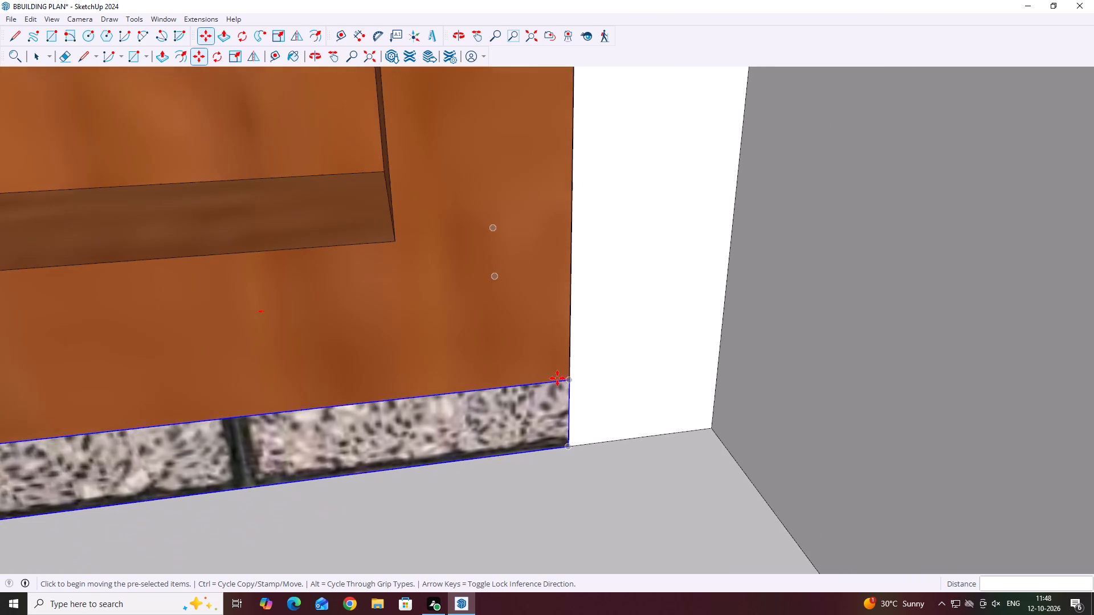
{"action": "key", "text": "Escape"}
{"action": "key", "text": "space"}
{"action": "left_click", "coordinate": [554, 489]}
{"action": "scroll", "coordinate": [558, 475], "scroll_direction": "down", "scroll_amount": 4}
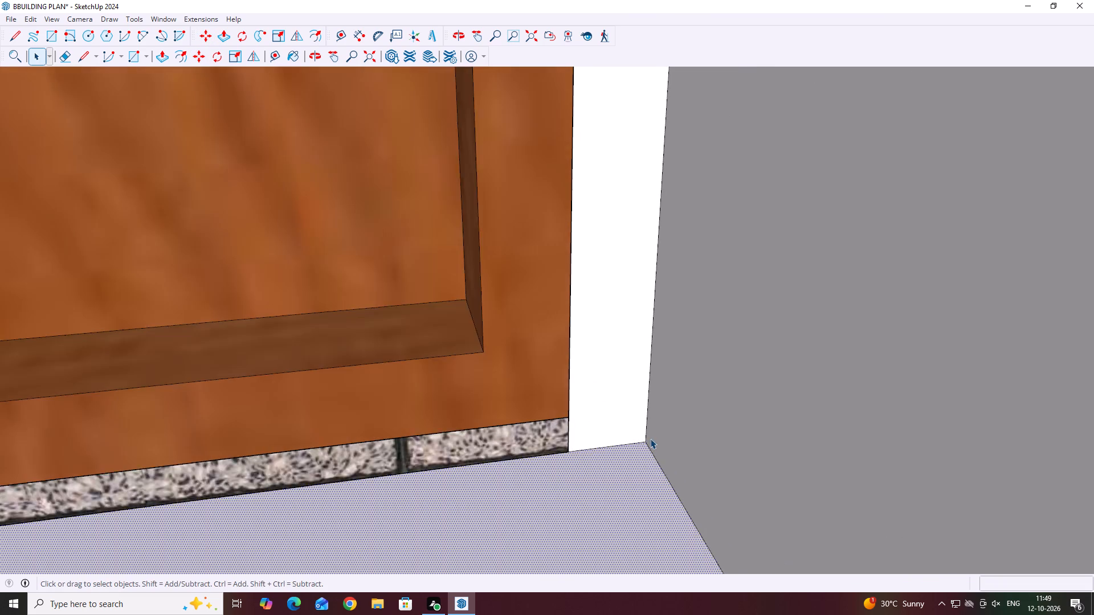
{"action": "scroll", "coordinate": [650, 438], "scroll_direction": "down", "scroll_amount": 9}
{"action": "left_click", "coordinate": [640, 365]}
{"action": "scroll", "coordinate": [566, 386], "scroll_direction": "down", "scroll_amount": 20}
{"action": "scroll", "coordinate": [566, 386], "scroll_direction": "down", "scroll_amount": 4}
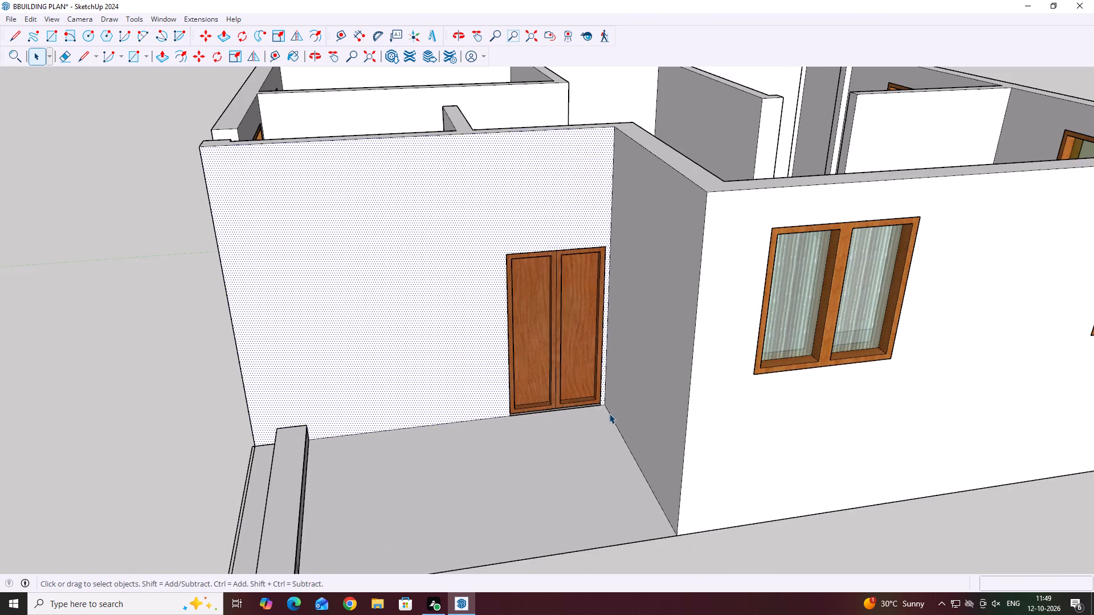
{"action": "middle_click_drag", "start_coordinate": [606, 415], "coordinate": [572, 430]}
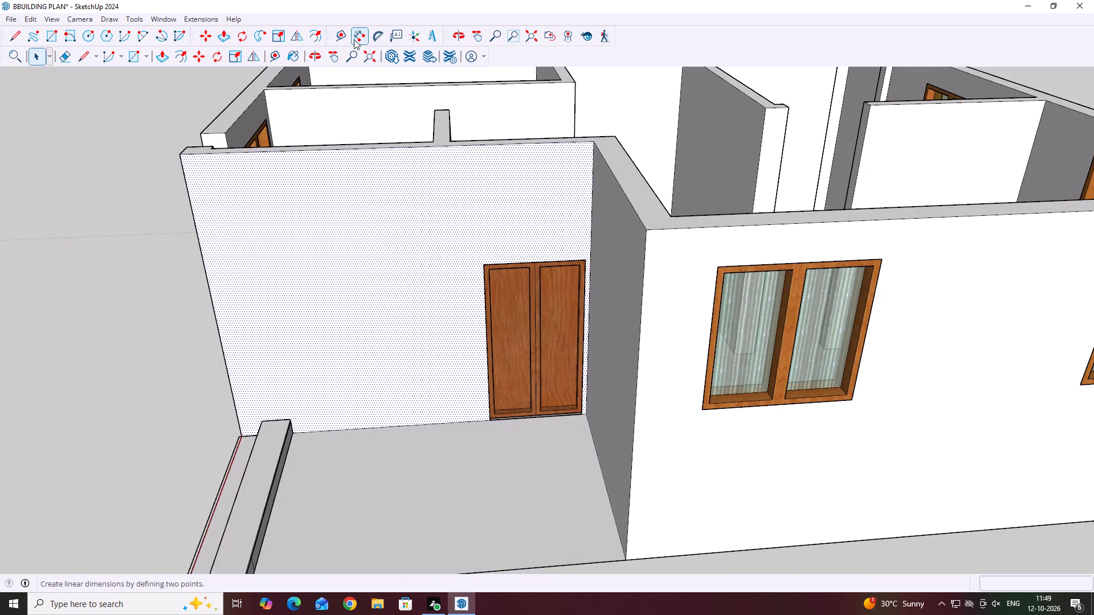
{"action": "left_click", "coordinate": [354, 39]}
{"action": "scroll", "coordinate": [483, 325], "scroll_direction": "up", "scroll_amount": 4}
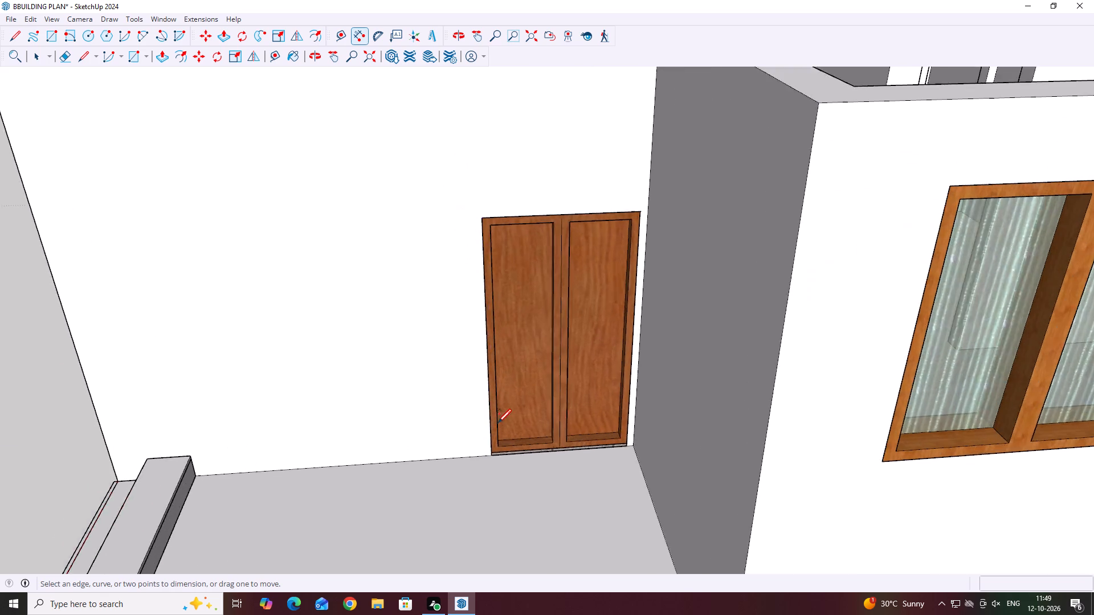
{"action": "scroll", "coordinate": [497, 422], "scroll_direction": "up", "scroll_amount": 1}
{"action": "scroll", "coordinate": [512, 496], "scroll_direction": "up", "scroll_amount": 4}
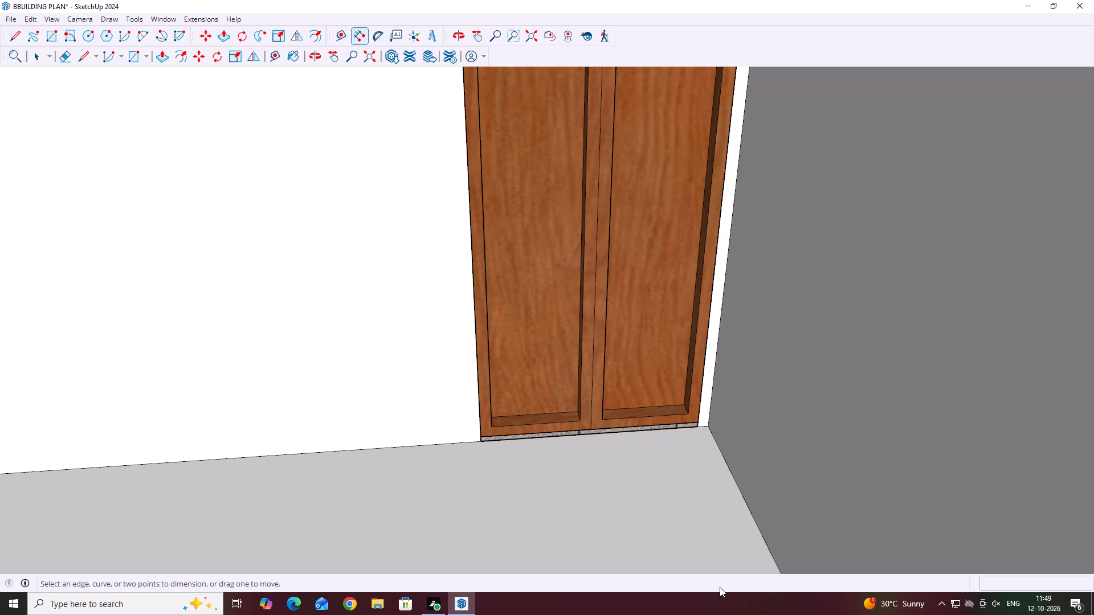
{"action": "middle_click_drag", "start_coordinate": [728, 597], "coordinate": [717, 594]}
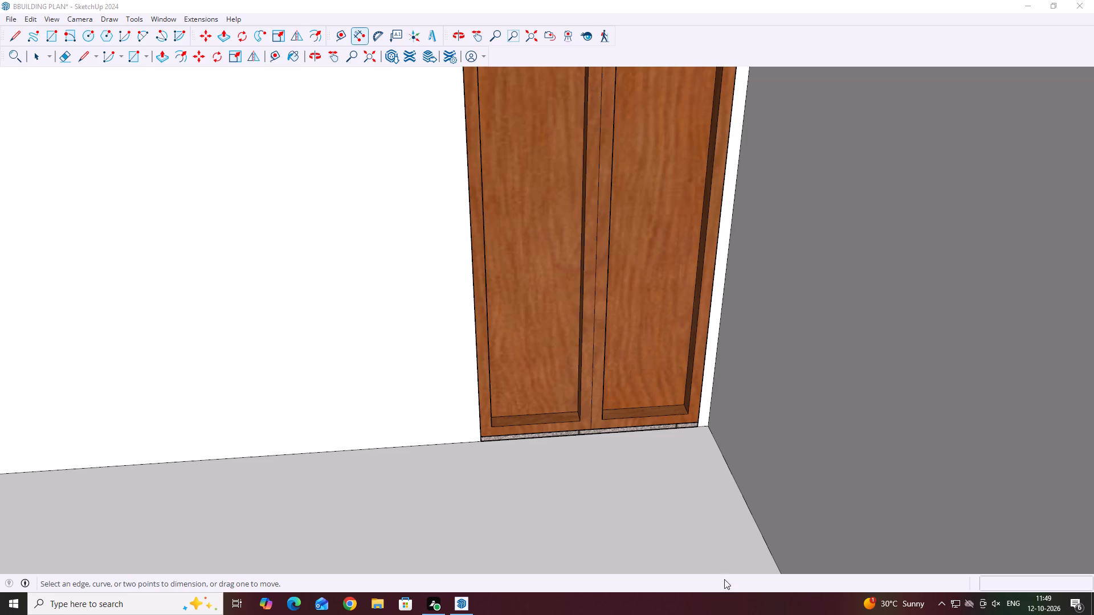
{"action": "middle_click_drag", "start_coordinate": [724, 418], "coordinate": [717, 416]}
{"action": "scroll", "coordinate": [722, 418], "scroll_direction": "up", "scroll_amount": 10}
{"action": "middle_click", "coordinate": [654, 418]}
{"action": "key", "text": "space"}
Examine the porch, main door and interior room layout from above the house.
{"action": "scroll", "coordinate": [627, 416], "scroll_direction": "down", "scroll_amount": 10}
{"action": "scroll", "coordinate": [617, 404], "scroll_direction": "up", "scroll_amount": 2}
{"action": "scroll", "coordinate": [606, 385], "scroll_direction": "down", "scroll_amount": 17}
{"action": "middle_click", "coordinate": [579, 388]}
{"action": "middle_click_drag", "start_coordinate": [655, 386], "coordinate": [695, 437]}
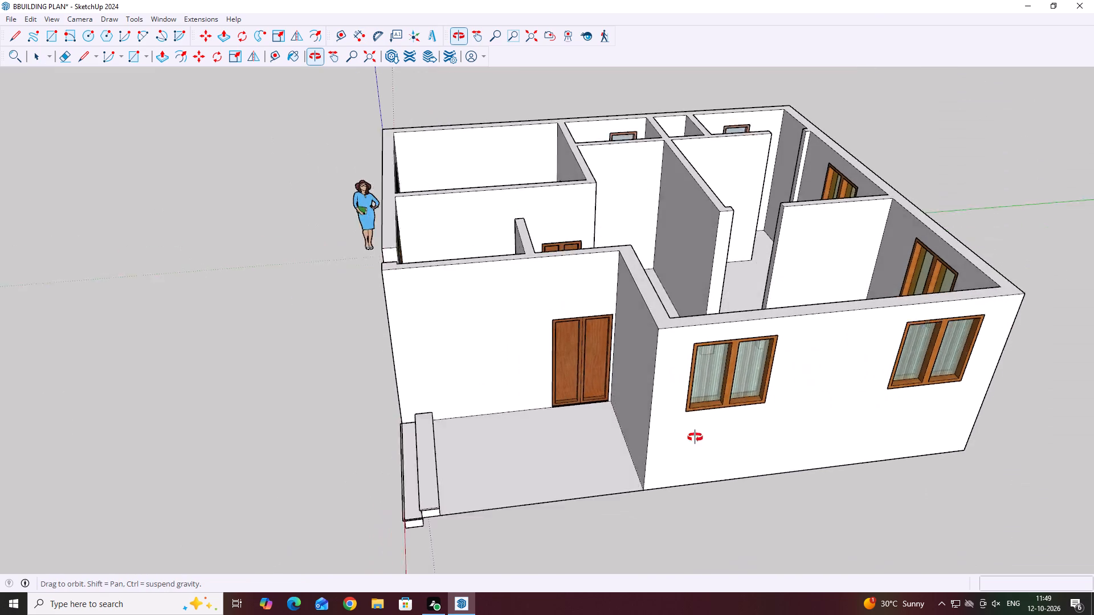
{"action": "middle_click_drag", "start_coordinate": [695, 437], "coordinate": [663, 490]}
{"action": "scroll", "coordinate": [703, 446], "scroll_direction": "down", "scroll_amount": 2}
{"action": "middle_click_drag", "start_coordinate": [771, 390], "coordinate": [651, 345]}
{"action": "scroll", "coordinate": [726, 367], "scroll_direction": "up", "scroll_amount": 3}
{"action": "middle_click_drag", "start_coordinate": [606, 291], "coordinate": [598, 291]}
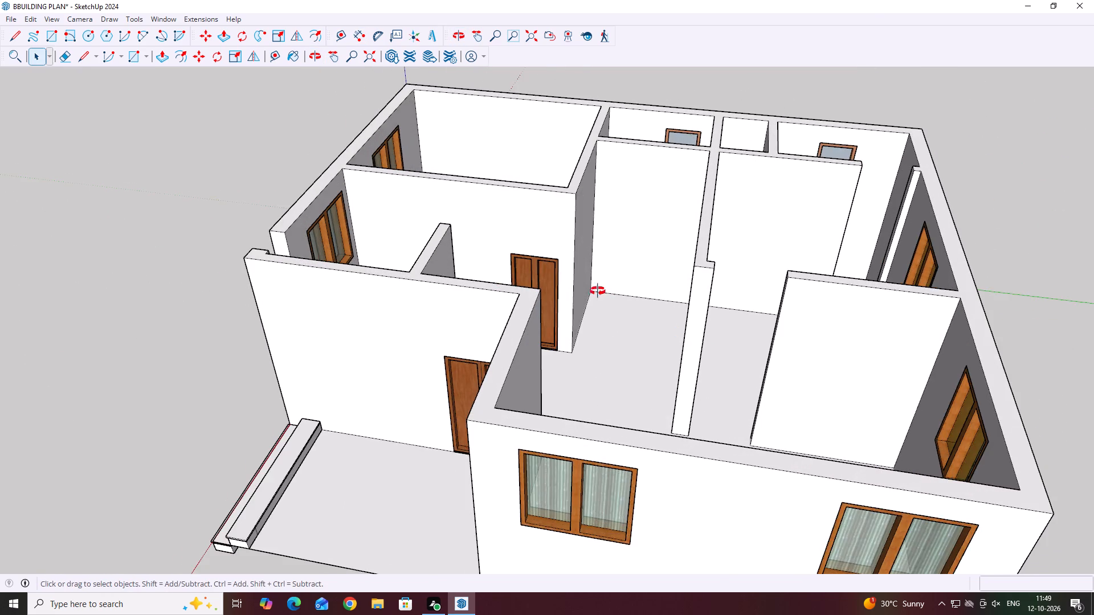
Examine the interior rooms, partition walls, doors and window openings of the house from above and from several sides.
{"action": "middle_click_drag", "start_coordinate": [598, 291], "coordinate": [656, 362]}
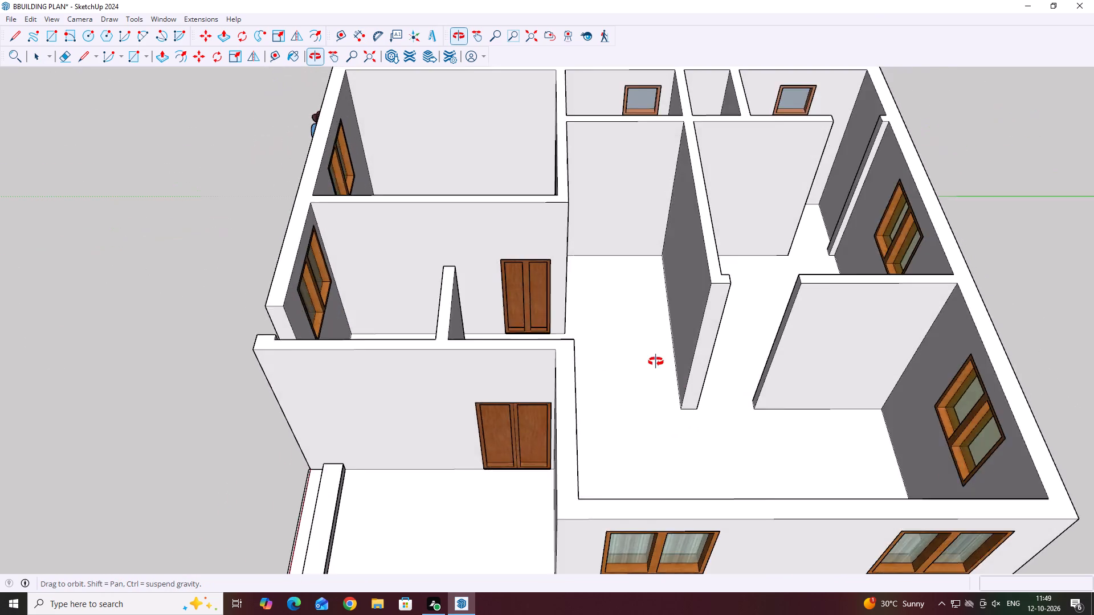
{"action": "middle_click_drag", "start_coordinate": [656, 362], "coordinate": [288, 339]}
{"action": "middle_click_drag", "start_coordinate": [802, 317], "coordinate": [595, 311]}
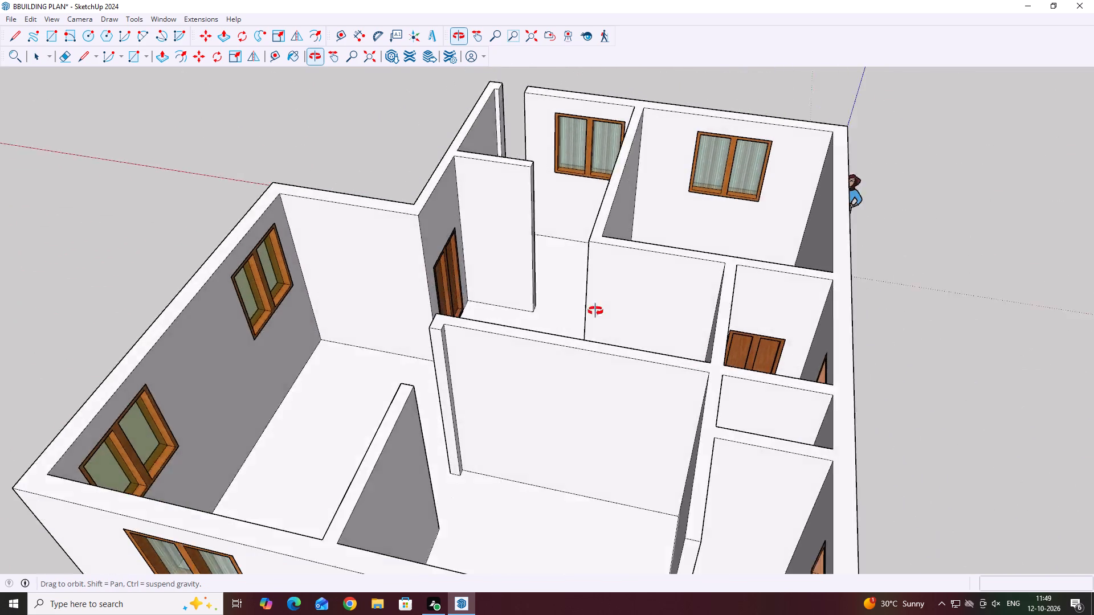
{"action": "middle_click_drag", "start_coordinate": [595, 311], "coordinate": [791, 440]}
{"action": "middle_click_drag", "start_coordinate": [657, 335], "coordinate": [664, 341]}
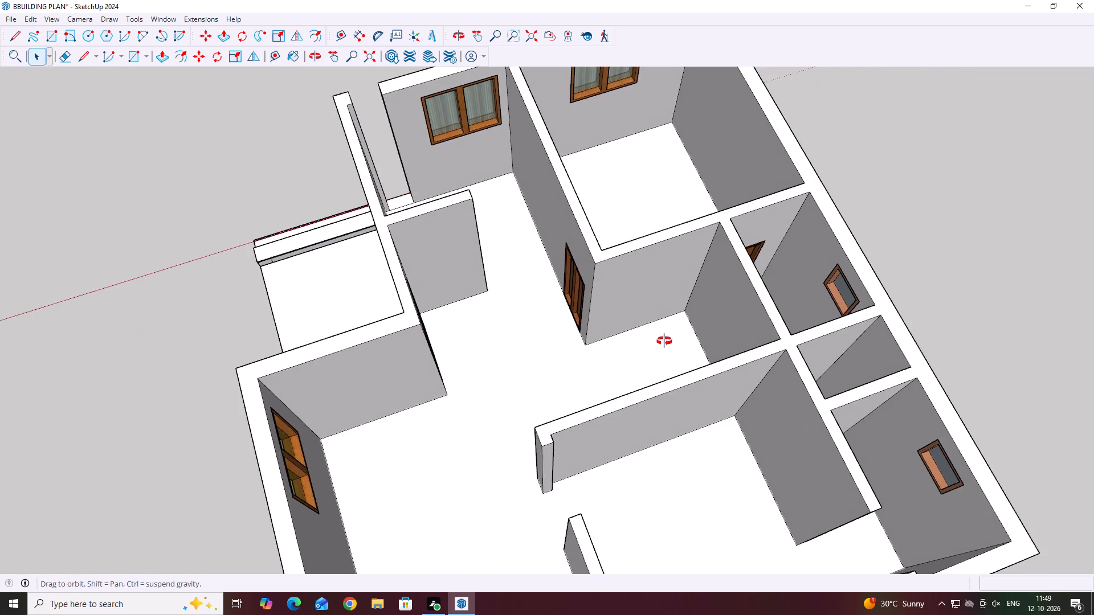
{"action": "middle_click_drag", "start_coordinate": [664, 341], "coordinate": [740, 307]}
{"action": "middle_click_drag", "start_coordinate": [678, 306], "coordinate": [882, 330]}
{"action": "scroll", "coordinate": [658, 140], "scroll_direction": "down", "scroll_amount": 2}
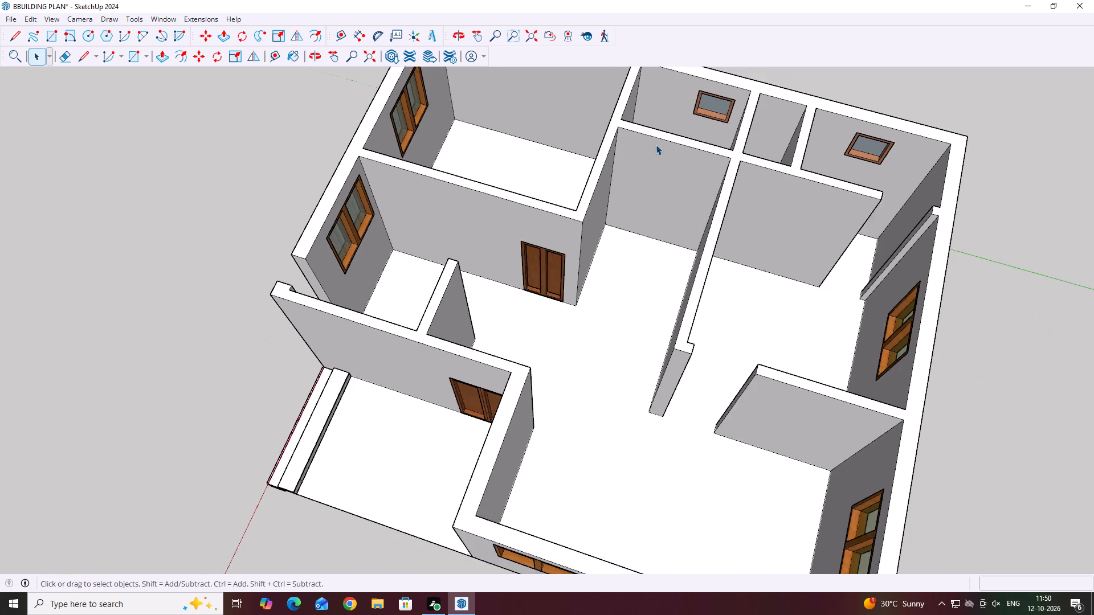
{"action": "scroll", "coordinate": [656, 145], "scroll_direction": "down", "scroll_amount": 2}
{"action": "middle_click_drag", "start_coordinate": [657, 171], "coordinate": [806, 337]}
{"action": "scroll", "coordinate": [611, 126], "scroll_direction": "up", "scroll_amount": 6}
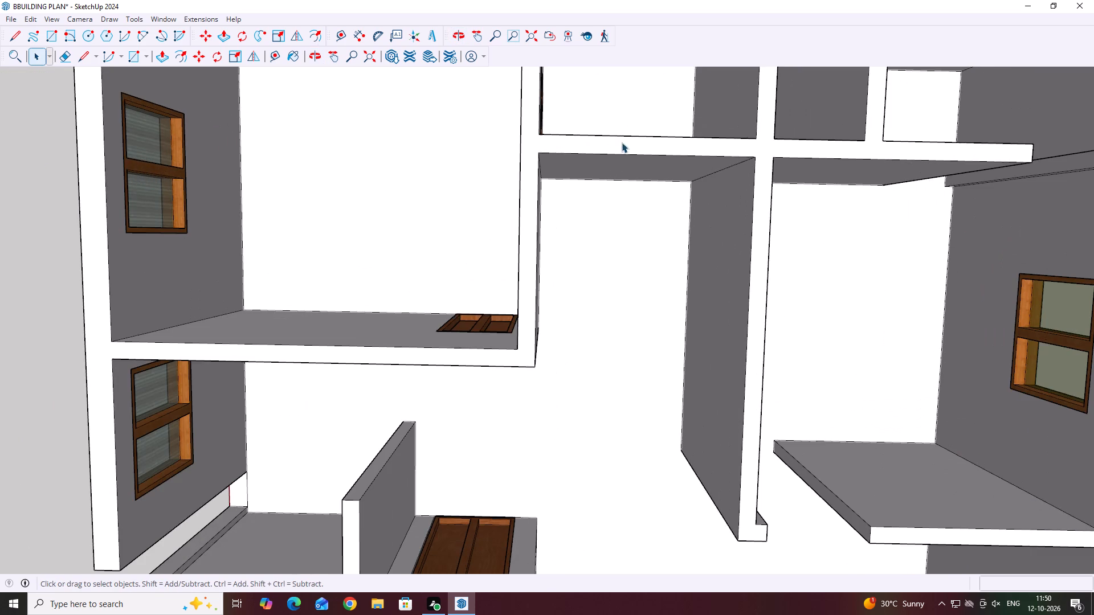
{"action": "middle_click_drag", "start_coordinate": [629, 156], "coordinate": [674, 132]}
{"action": "middle_click_drag", "start_coordinate": [538, 178], "coordinate": [588, 113]}
{"action": "scroll", "coordinate": [607, 222], "scroll_direction": "down", "scroll_amount": 6}
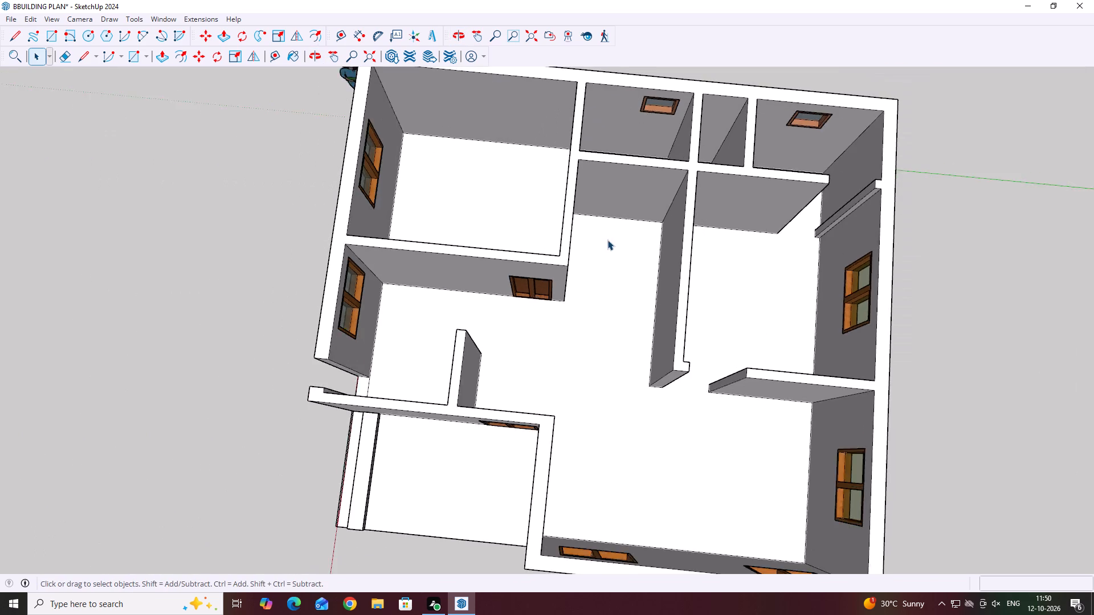
{"action": "scroll", "coordinate": [607, 240], "scroll_direction": "down", "scroll_amount": 1}
{"action": "middle_click_drag", "start_coordinate": [631, 305], "coordinate": [655, 212]}
{"action": "middle_click_drag", "start_coordinate": [515, 378], "coordinate": [575, 344]}
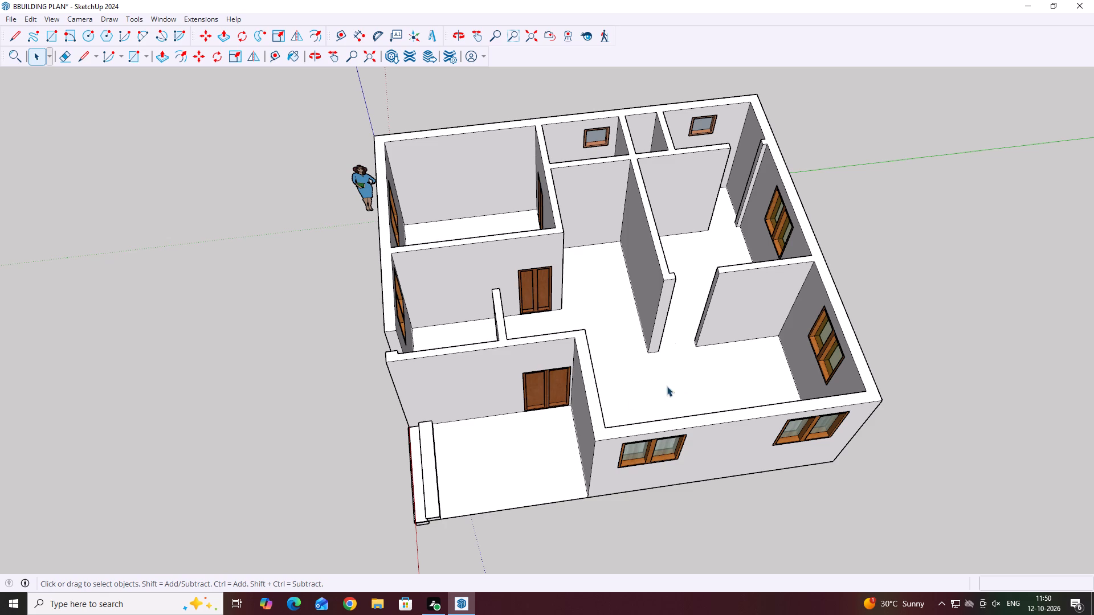
Draw a 3' by 6" rectangle on the floor across the opening between the central partition's end and the neighbouring room wall.
{"action": "scroll", "coordinate": [685, 309], "scroll_direction": "up", "scroll_amount": 2}
{"action": "middle_click_drag", "start_coordinate": [689, 327], "coordinate": [638, 296]}
{"action": "middle_click_drag", "start_coordinate": [671, 355], "coordinate": [650, 346]}
{"action": "key", "text": "r"}
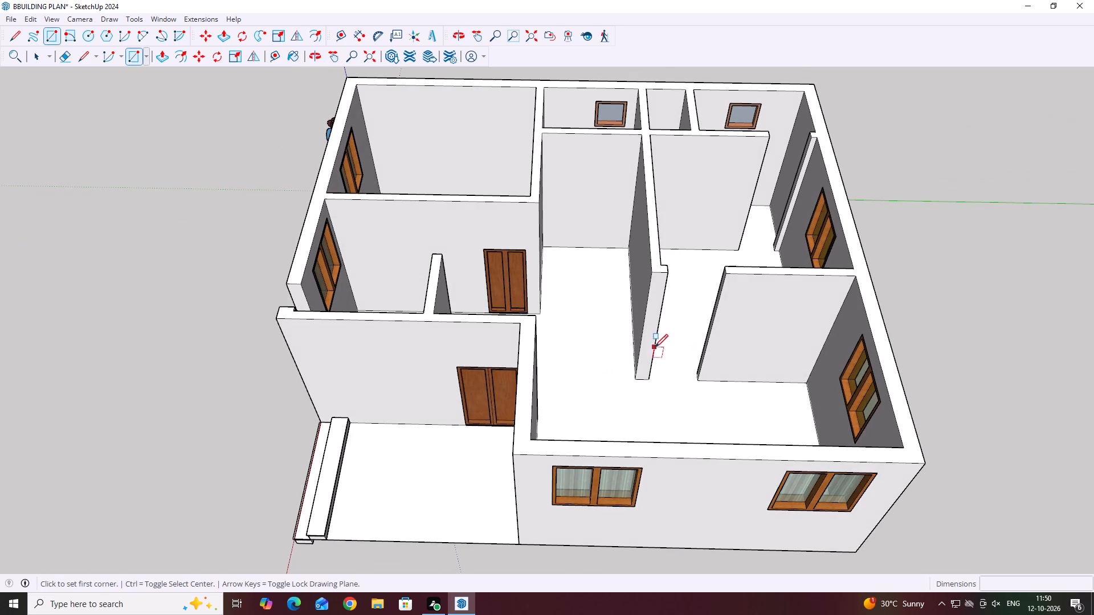
{"action": "scroll", "coordinate": [643, 363], "scroll_direction": "up", "scroll_amount": 3}
{"action": "middle_click_drag", "start_coordinate": [688, 385], "coordinate": [593, 350]}
{"action": "scroll", "coordinate": [663, 407], "scroll_direction": "up", "scroll_amount": 3}
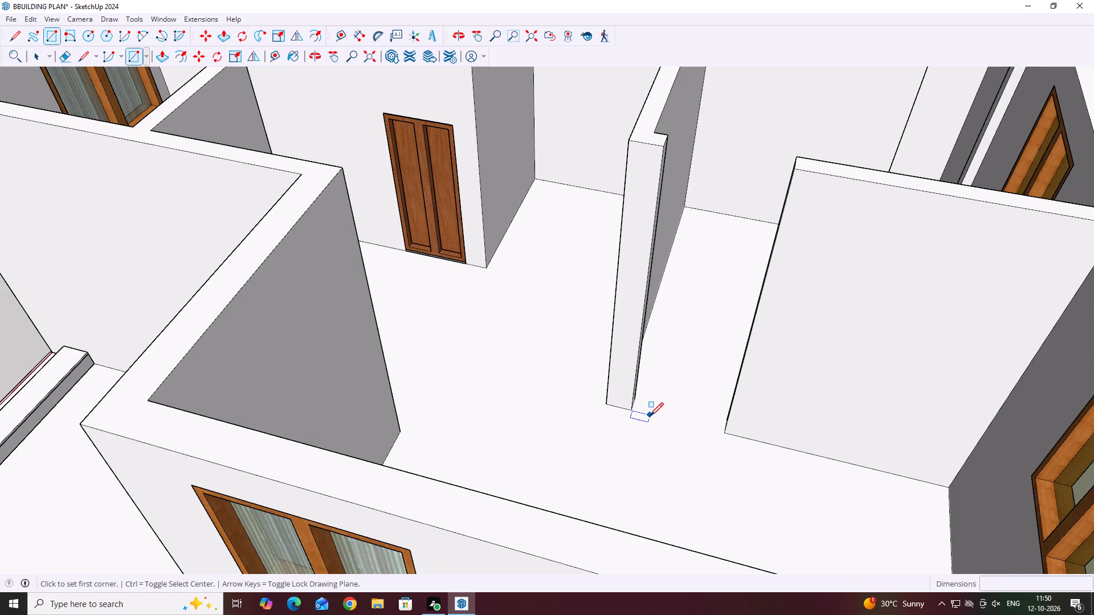
{"action": "scroll", "coordinate": [650, 416], "scroll_direction": "up", "scroll_amount": 17}
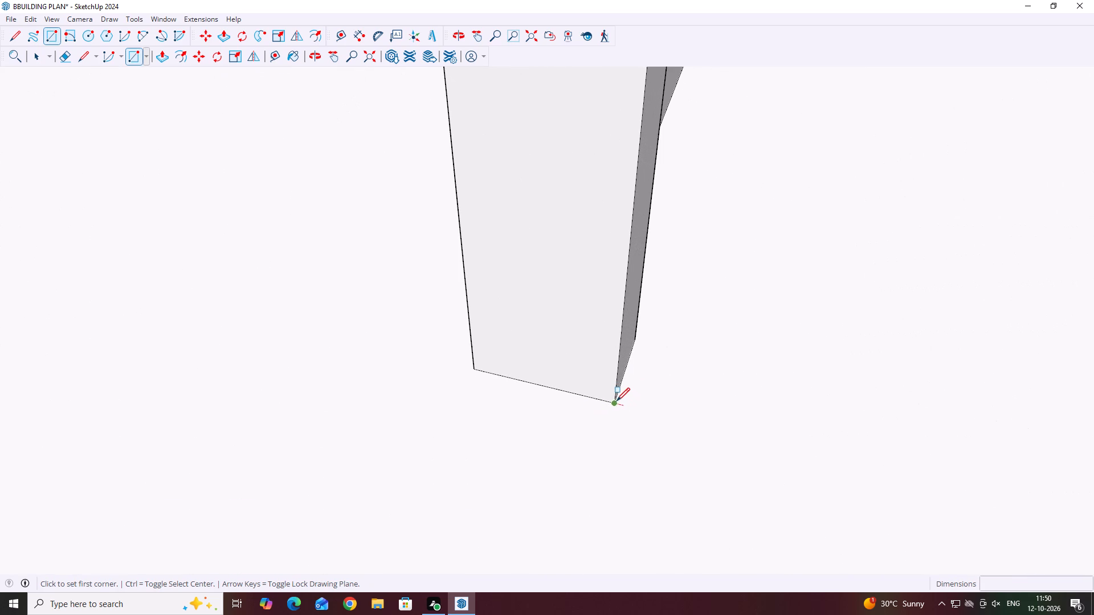
{"action": "left_click", "coordinate": [617, 403]}
{"action": "scroll", "coordinate": [644, 337], "scroll_direction": "down", "scroll_amount": 3}
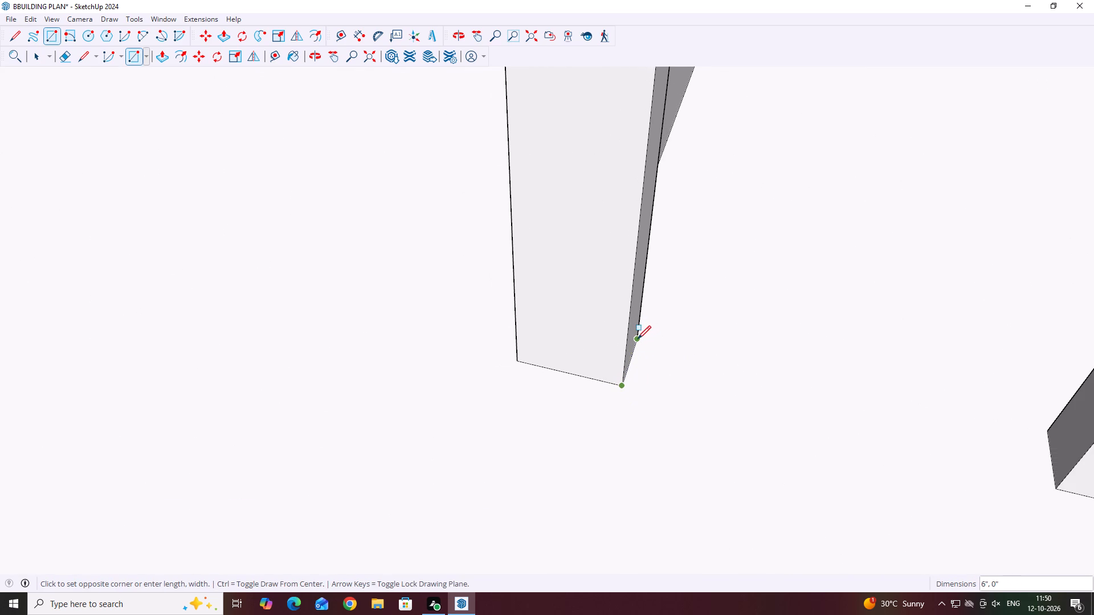
{"action": "left_click", "coordinate": [638, 339]}
{"action": "scroll", "coordinate": [642, 342], "scroll_direction": "down", "scroll_amount": 9}
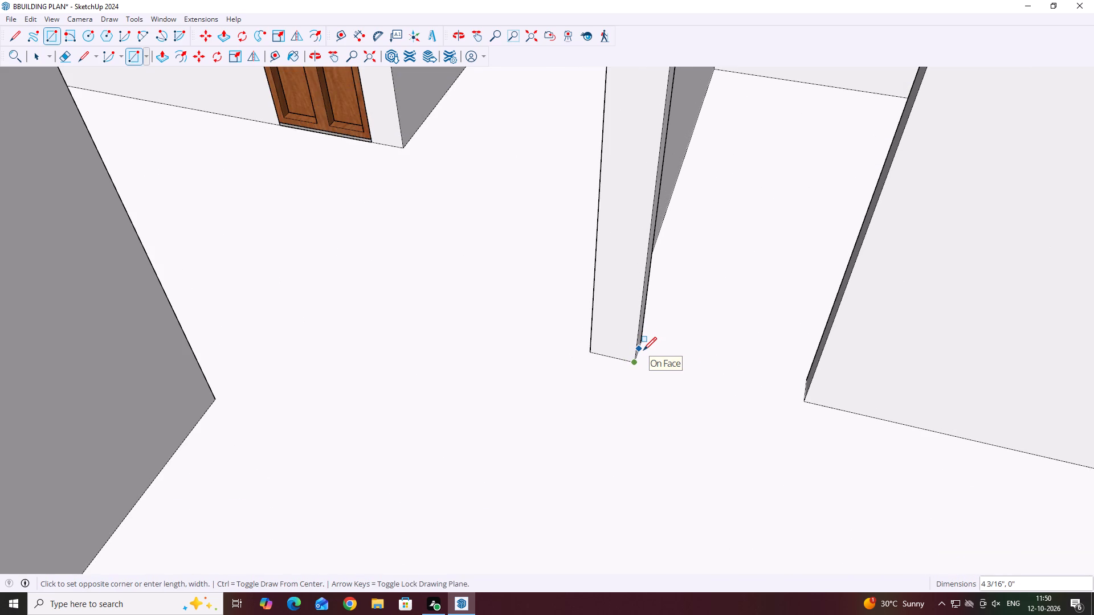
{"action": "scroll", "coordinate": [701, 373], "scroll_direction": "down", "scroll_amount": 4}
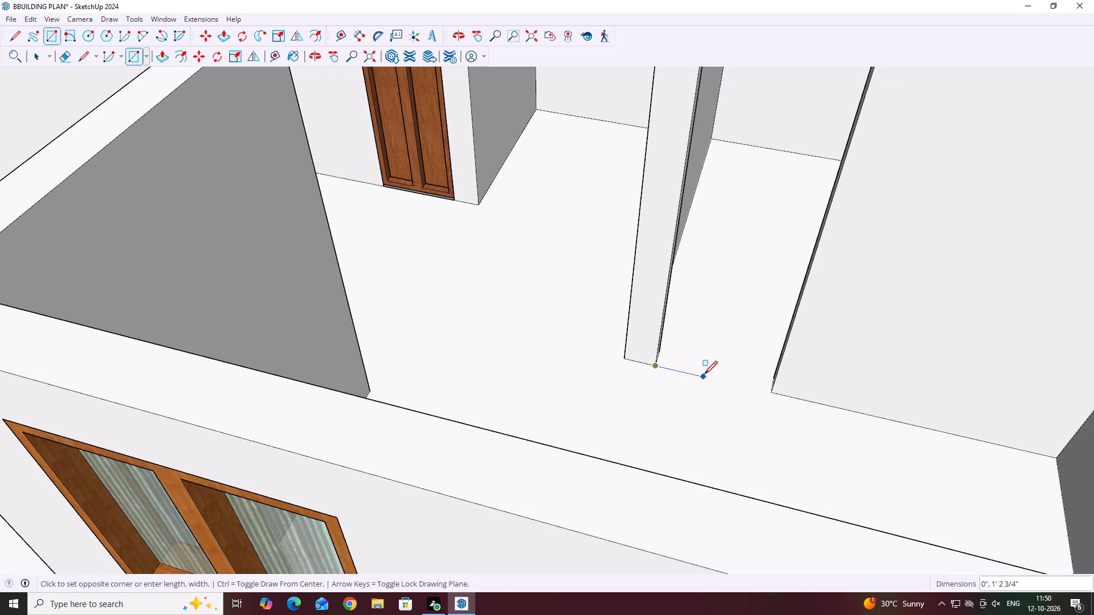
{"action": "scroll", "coordinate": [787, 376], "scroll_direction": "up", "scroll_amount": 9}
{"action": "middle_click", "coordinate": [773, 384]}
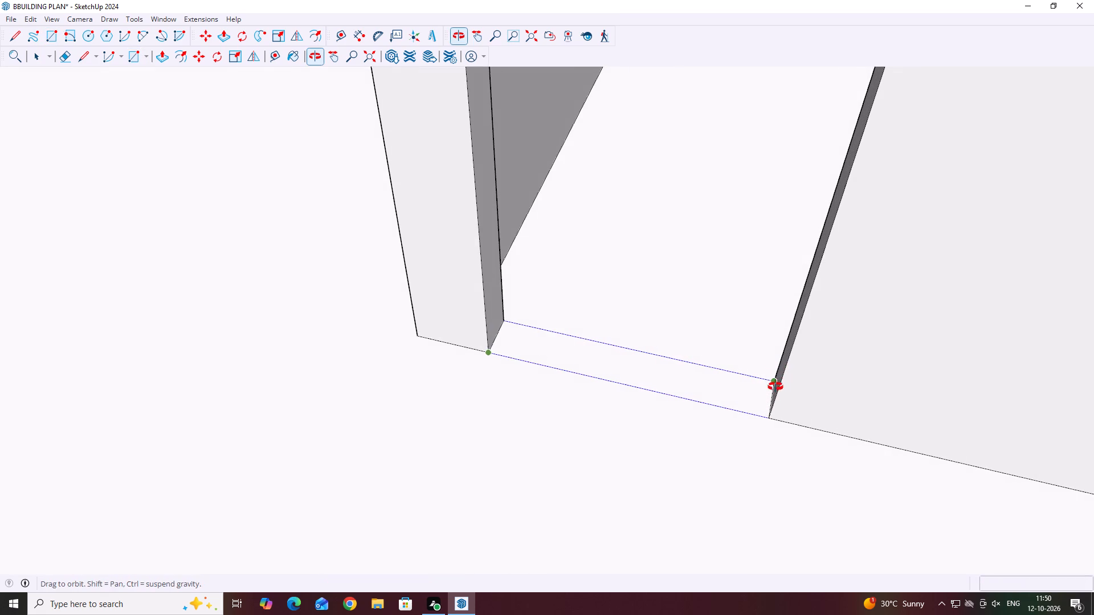
{"action": "scroll", "coordinate": [775, 387], "scroll_direction": "up", "scroll_amount": 11}
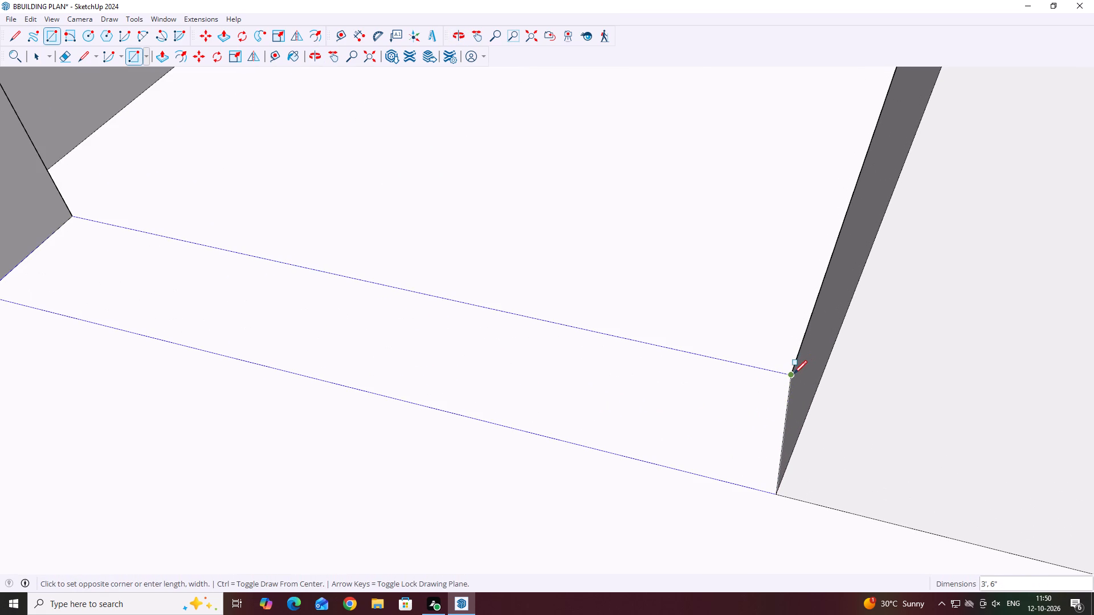
{"action": "left_click", "coordinate": [793, 375]}
Select the new threshold rectangle with its edges and make it a group.
{"action": "key", "text": "space"}
{"action": "scroll", "coordinate": [774, 384], "scroll_direction": "down", "scroll_amount": 5}
{"action": "middle_click", "coordinate": [774, 384]}
{"action": "triple_click", "coordinate": [589, 380]}
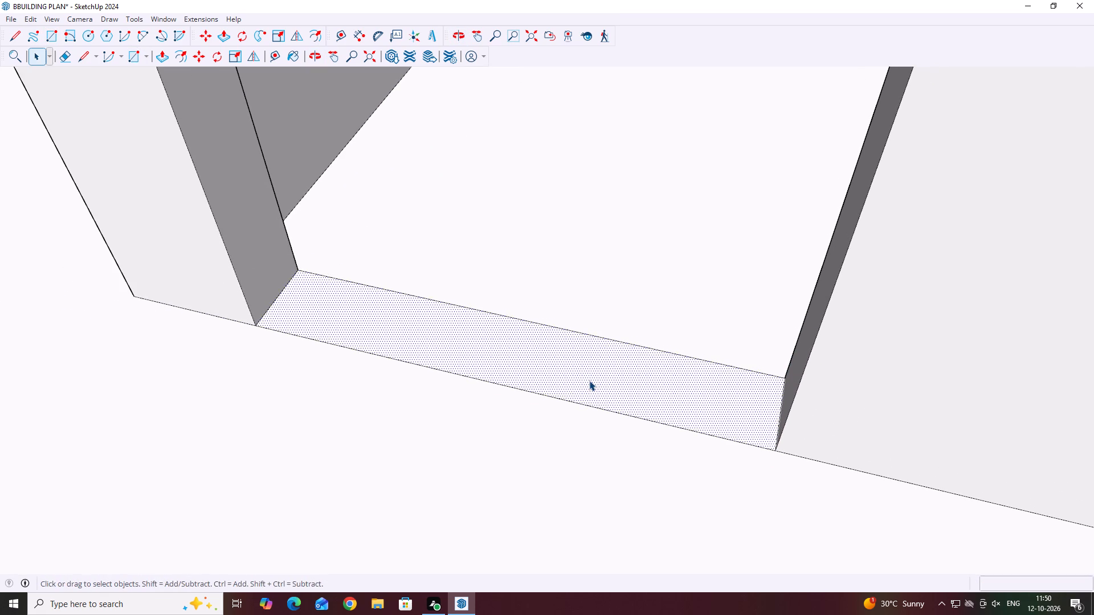
{"action": "left_click", "coordinate": [589, 380]}
{"action": "left_click", "coordinate": [589, 380]}
{"action": "left_click", "coordinate": [529, 343]}
{"action": "left_click", "coordinate": [639, 292]}
{"action": "left_click", "coordinate": [536, 358]}
{"action": "double_click", "coordinate": [536, 358]}
{"action": "left_click", "coordinate": [532, 352]}
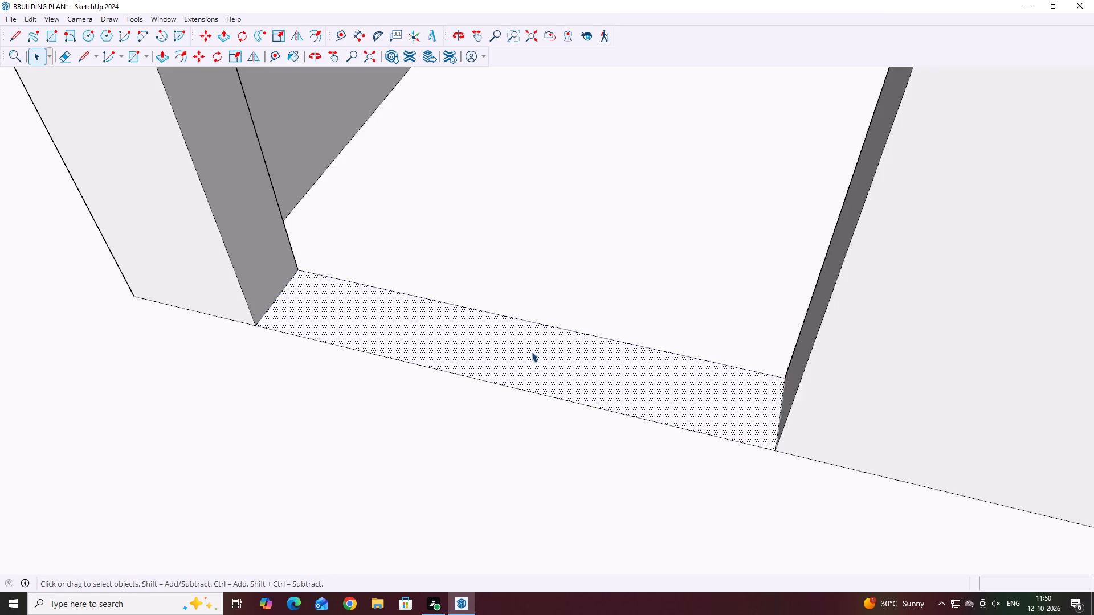
{"action": "double_click", "coordinate": [534, 349]}
{"action": "right_click", "coordinate": [532, 348]}
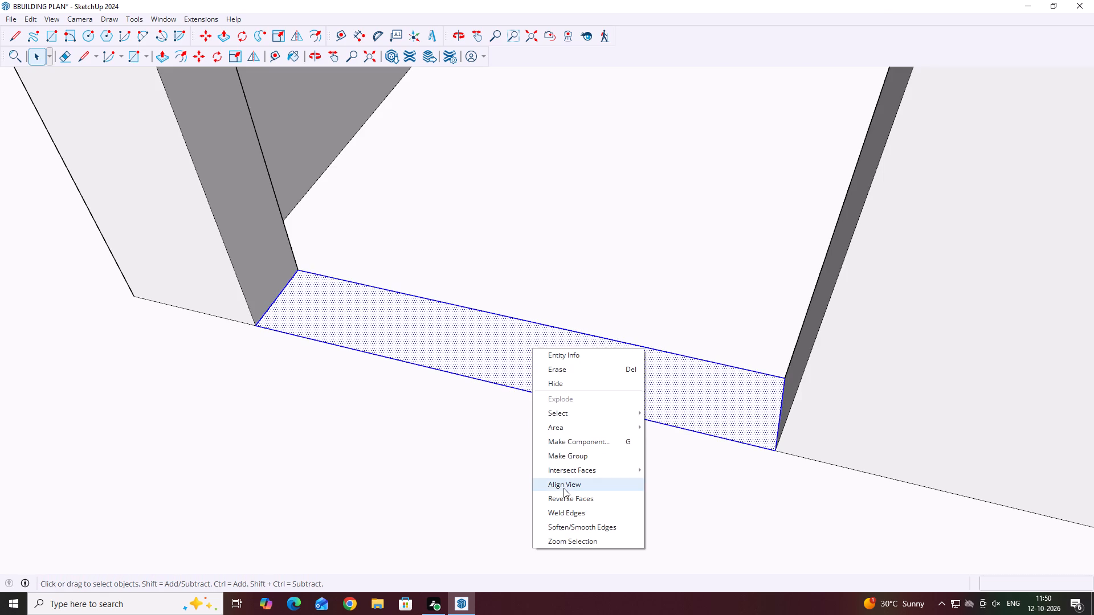
{"action": "left_click", "coordinate": [567, 457]}
Open the threshold group for editing and push/pull its face up by 1".
{"action": "middle_click_drag", "start_coordinate": [418, 437], "coordinate": [536, 416]}
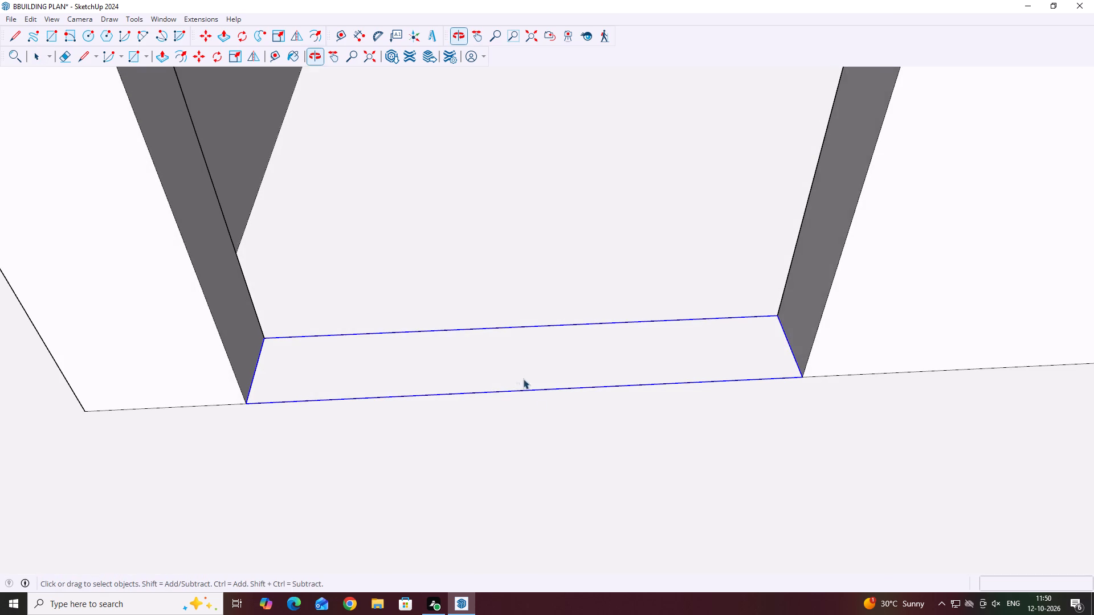
{"action": "left_click", "coordinate": [497, 366]}
{"action": "double_click", "coordinate": [497, 366]}
{"action": "middle_click_drag", "start_coordinate": [630, 388], "coordinate": [603, 356]}
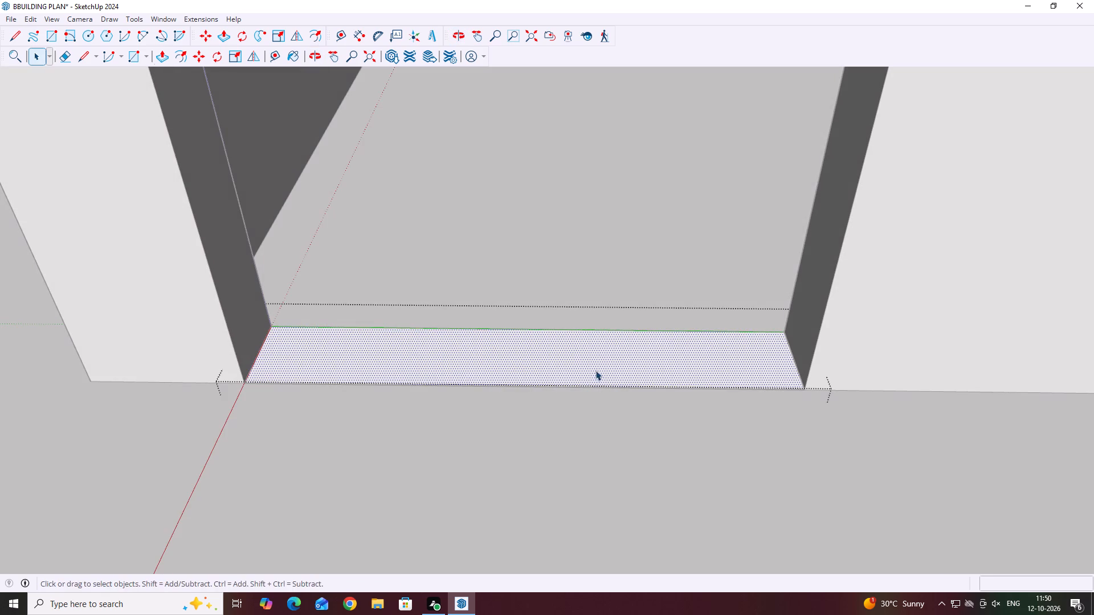
{"action": "key", "text": "p"}
{"action": "left_click", "coordinate": [535, 354]}
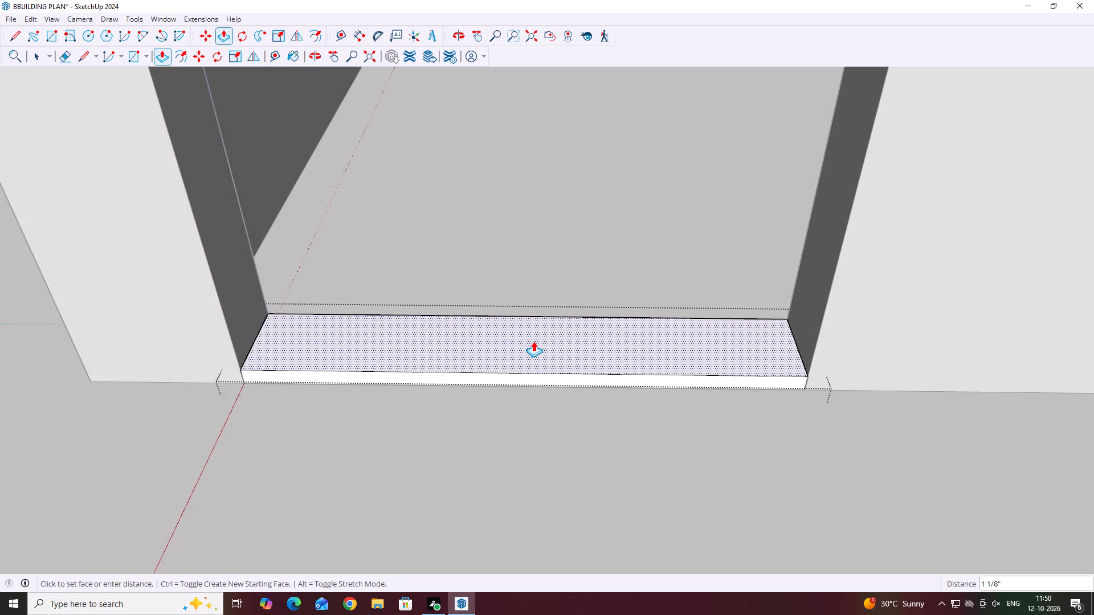
{"action": "key", "text": "1"}
{"action": "key", "text": "Return"}
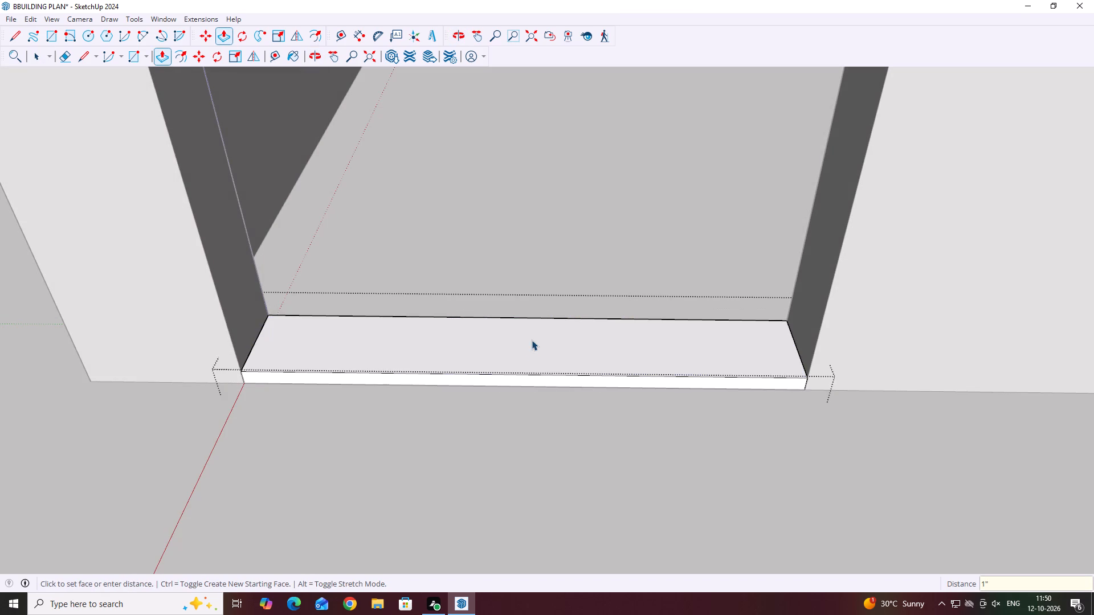
{"action": "key", "text": "space"}
Paint the threshold slab's top and front faces with Granite Tile from the Tile materials.
{"action": "middle_click_drag", "start_coordinate": [489, 371], "coordinate": [466, 444]}
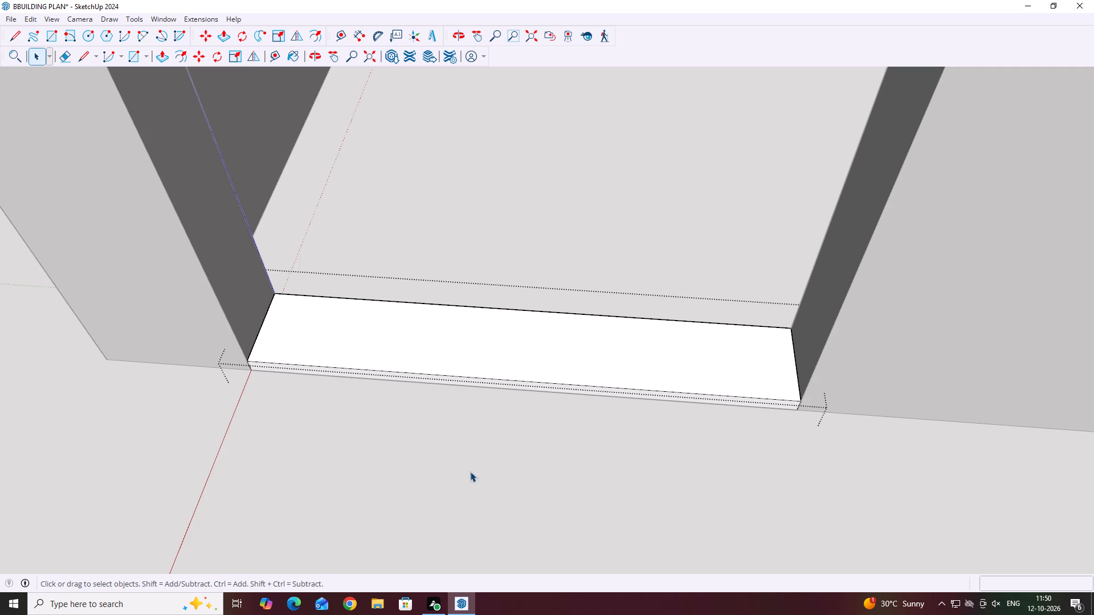
{"action": "middle_click_drag", "start_coordinate": [532, 399], "coordinate": [548, 341]}
{"action": "middle_click_drag", "start_coordinate": [544, 452], "coordinate": [547, 395]}
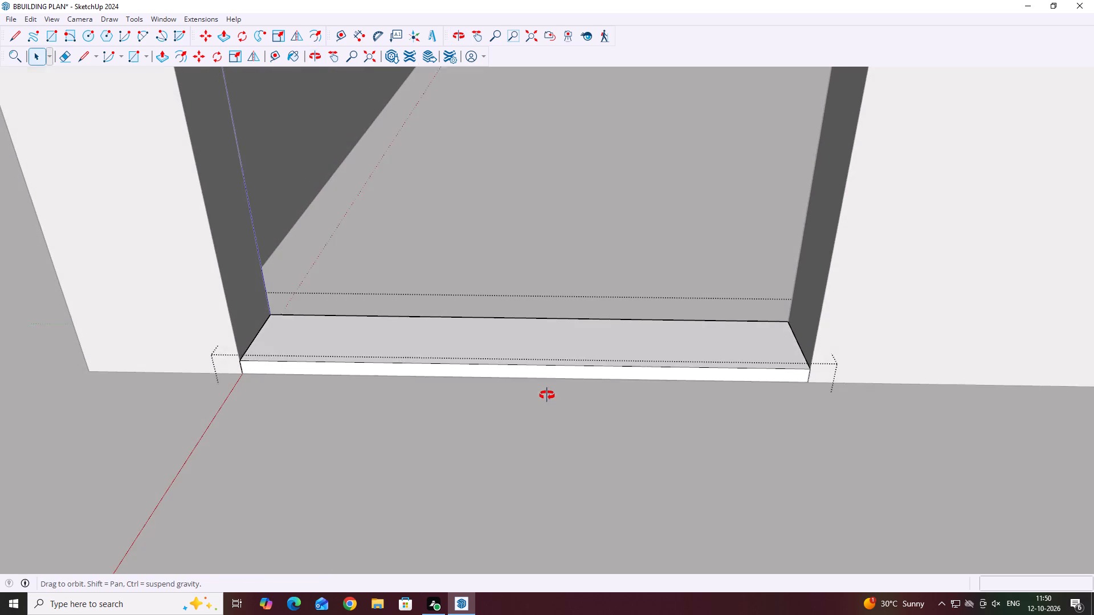
{"action": "middle_click_drag", "start_coordinate": [547, 395], "coordinate": [546, 395]}
{"action": "key", "text": "b"}
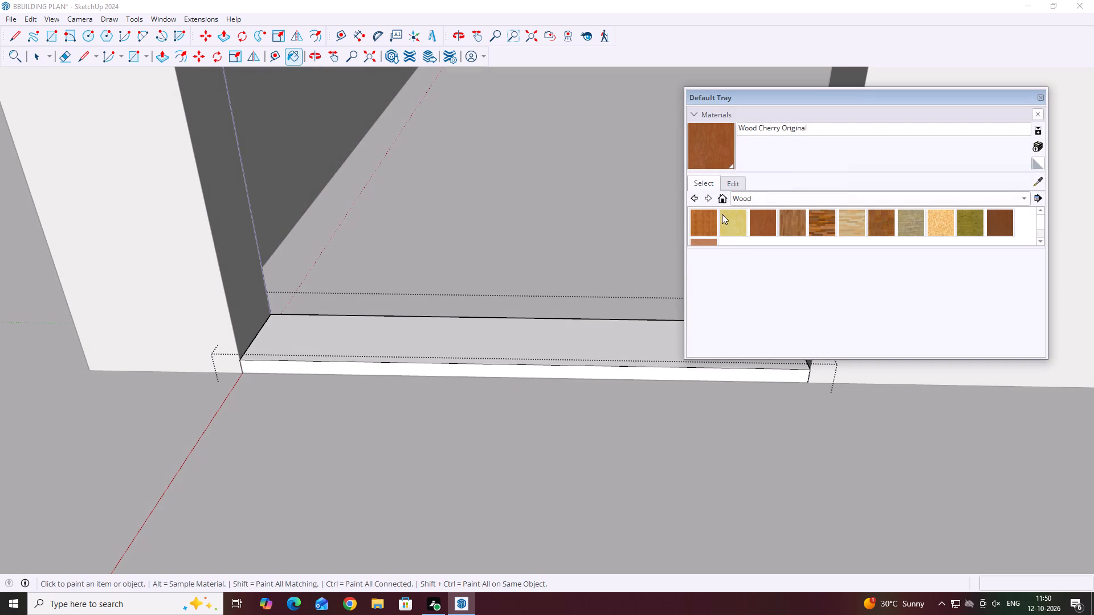
{"action": "left_click", "coordinate": [780, 201]}
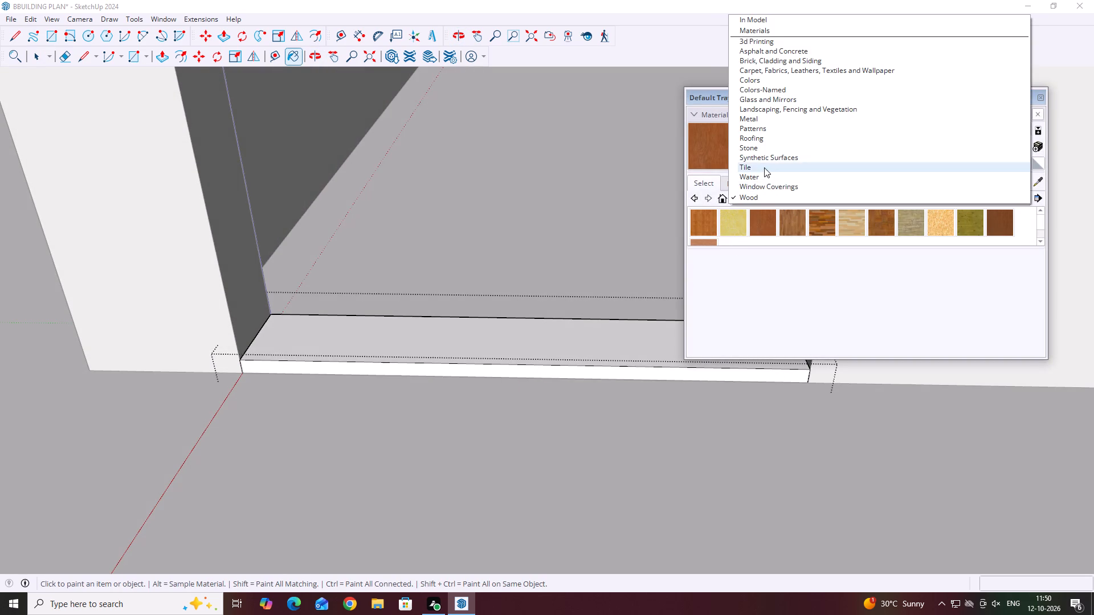
{"action": "left_click", "coordinate": [764, 167]}
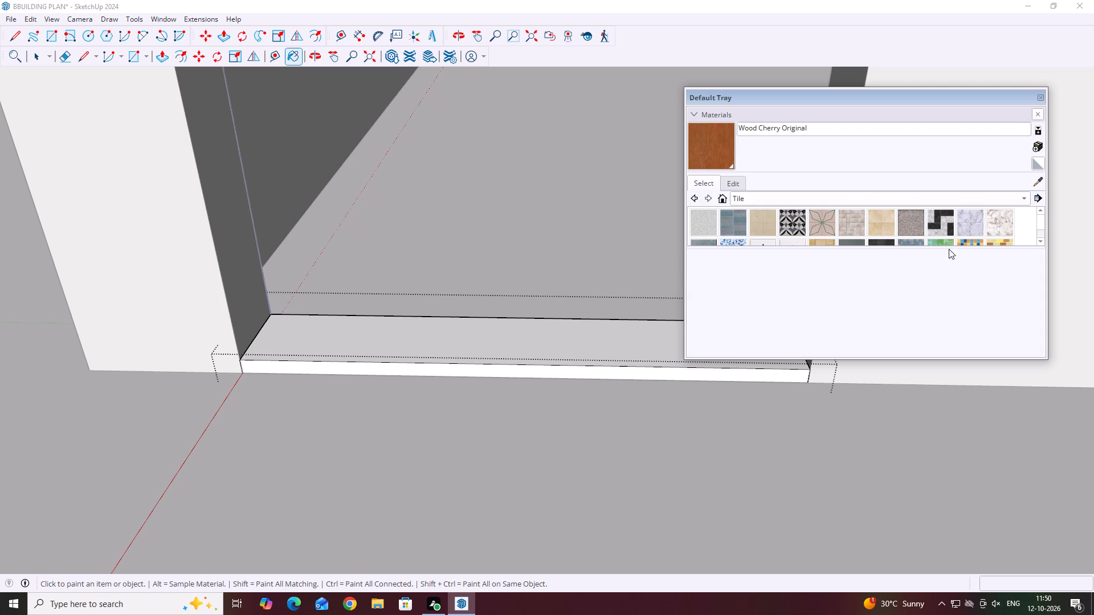
{"action": "left_click", "coordinate": [909, 229]}
{"action": "scroll", "coordinate": [581, 360], "scroll_direction": "up", "scroll_amount": 2}
{"action": "left_click", "coordinate": [586, 366]}
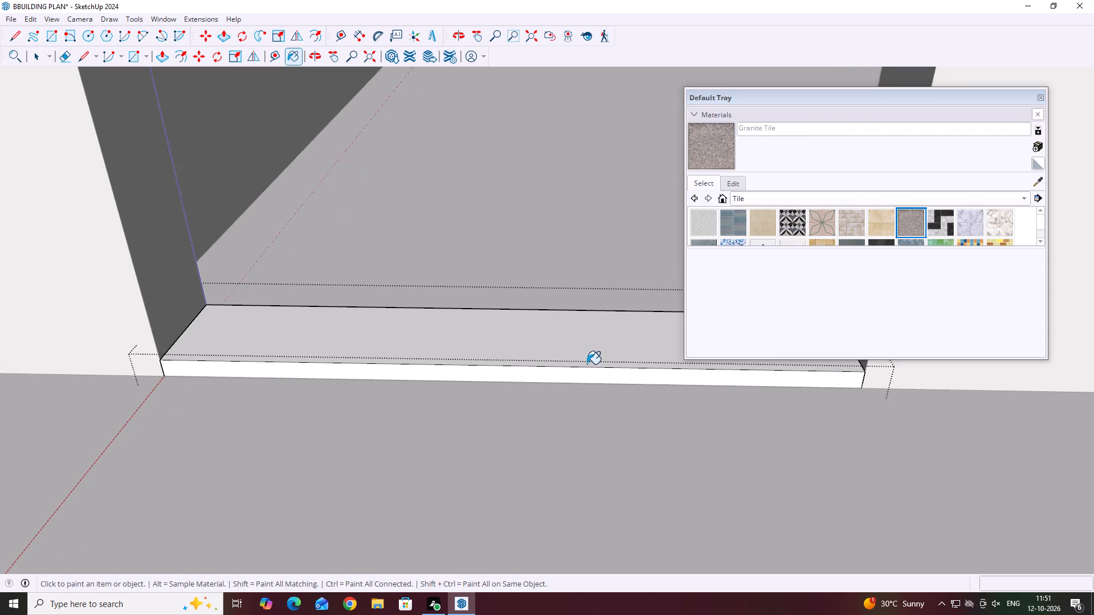
{"action": "scroll", "coordinate": [586, 375], "scroll_direction": "up", "scroll_amount": 4}
{"action": "left_click", "coordinate": [586, 375]}
{"action": "scroll", "coordinate": [502, 335], "scroll_direction": "down", "scroll_amount": 5}
Paint the threshold slab's opposite long side face with Granite Tile and finish painting.
{"action": "middle_click_drag", "start_coordinate": [505, 324], "coordinate": [356, 491]}
{"action": "scroll", "coordinate": [370, 454], "scroll_direction": "down", "scroll_amount": 1}
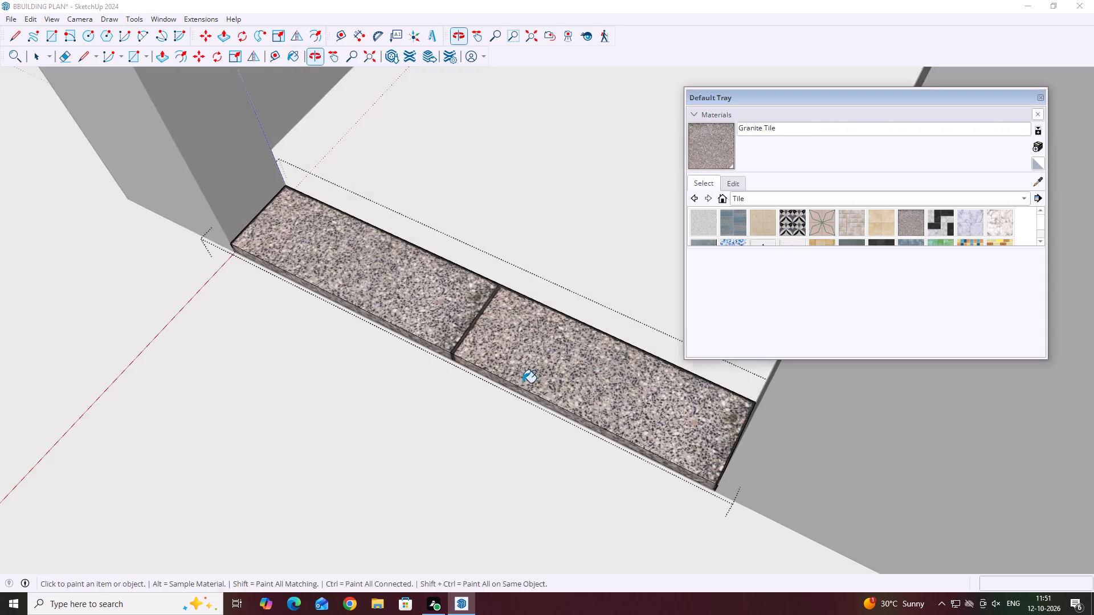
{"action": "middle_click_drag", "start_coordinate": [520, 384], "coordinate": [507, 389]}
{"action": "scroll", "coordinate": [517, 385], "scroll_direction": "down", "scroll_amount": 5}
{"action": "middle_click_drag", "start_coordinate": [542, 318], "coordinate": [488, 492]}
{"action": "scroll", "coordinate": [485, 492], "scroll_direction": "down", "scroll_amount": 1}
{"action": "middle_click_drag", "start_coordinate": [548, 339], "coordinate": [471, 434]}
{"action": "middle_click_drag", "start_coordinate": [505, 325], "coordinate": [471, 403]}
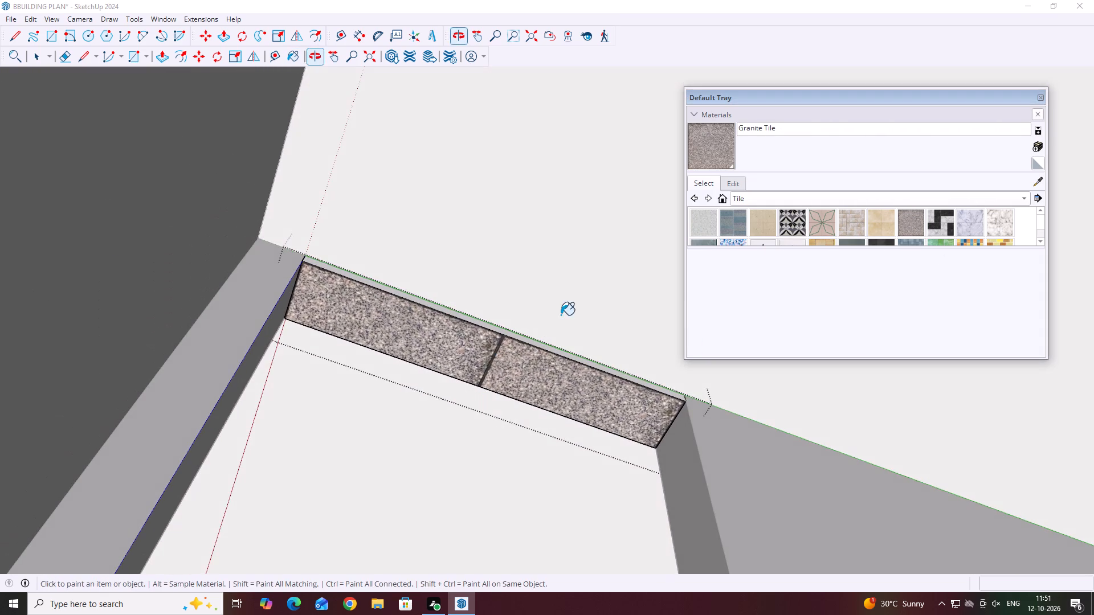
{"action": "scroll", "coordinate": [543, 321], "scroll_direction": "up", "scroll_amount": 12}
{"action": "left_click", "coordinate": [495, 352]}
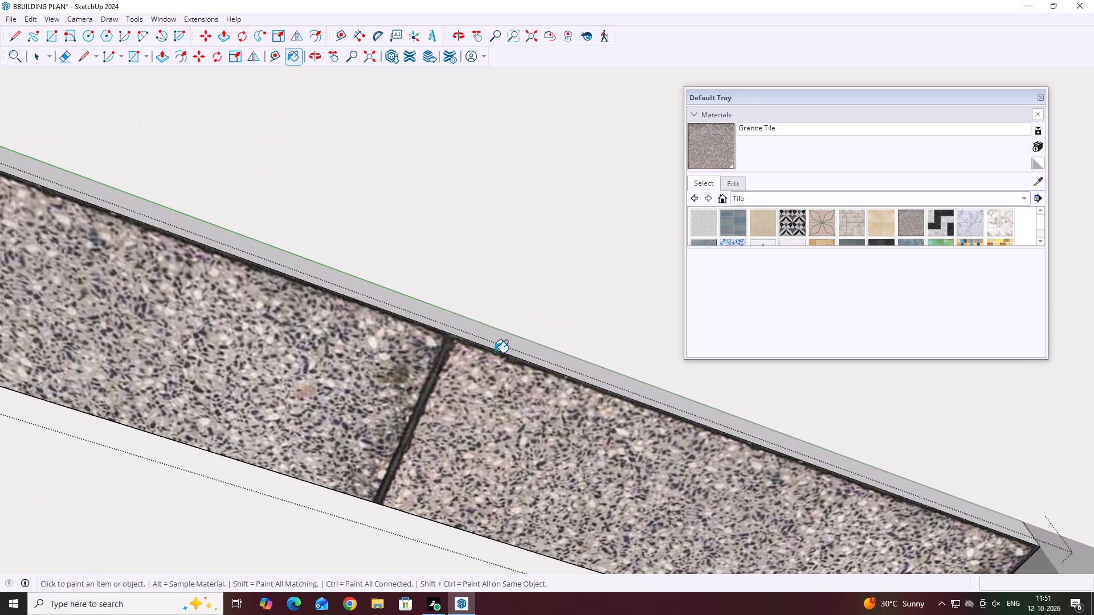
{"action": "left_click", "coordinate": [501, 345]}
{"action": "scroll", "coordinate": [544, 341], "scroll_direction": "down", "scroll_amount": 17}
{"action": "middle_click", "coordinate": [521, 306]}
{"action": "middle_click", "coordinate": [514, 294]}
{"action": "middle_click_drag", "start_coordinate": [489, 400], "coordinate": [494, 393]}
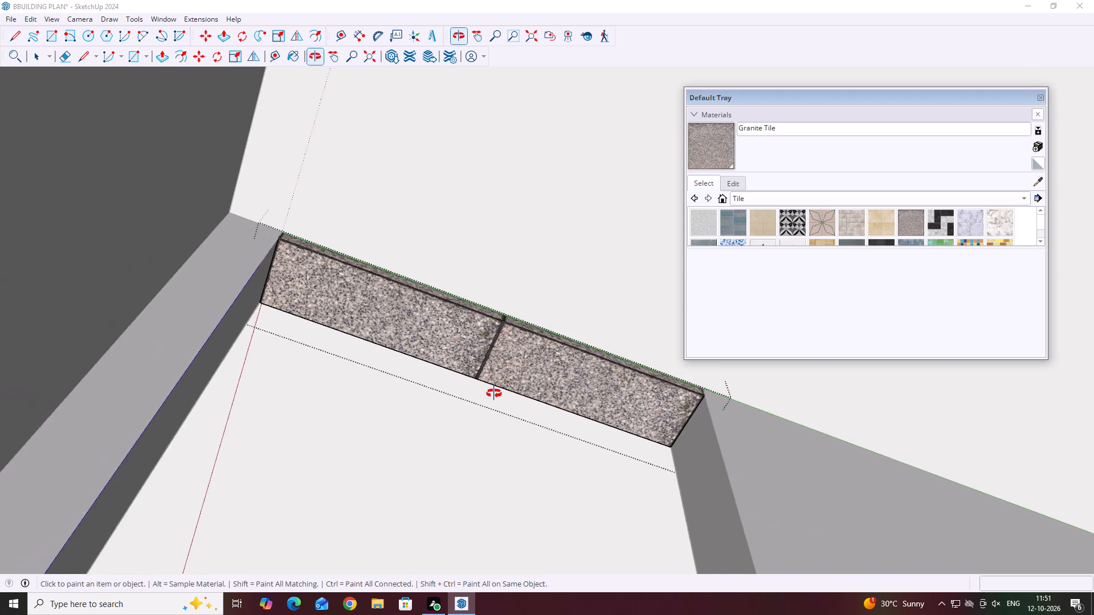
{"action": "middle_click_drag", "start_coordinate": [494, 393], "coordinate": [517, 251]}
{"action": "left_click", "coordinate": [1042, 97]}
{"action": "key", "text": "space"}
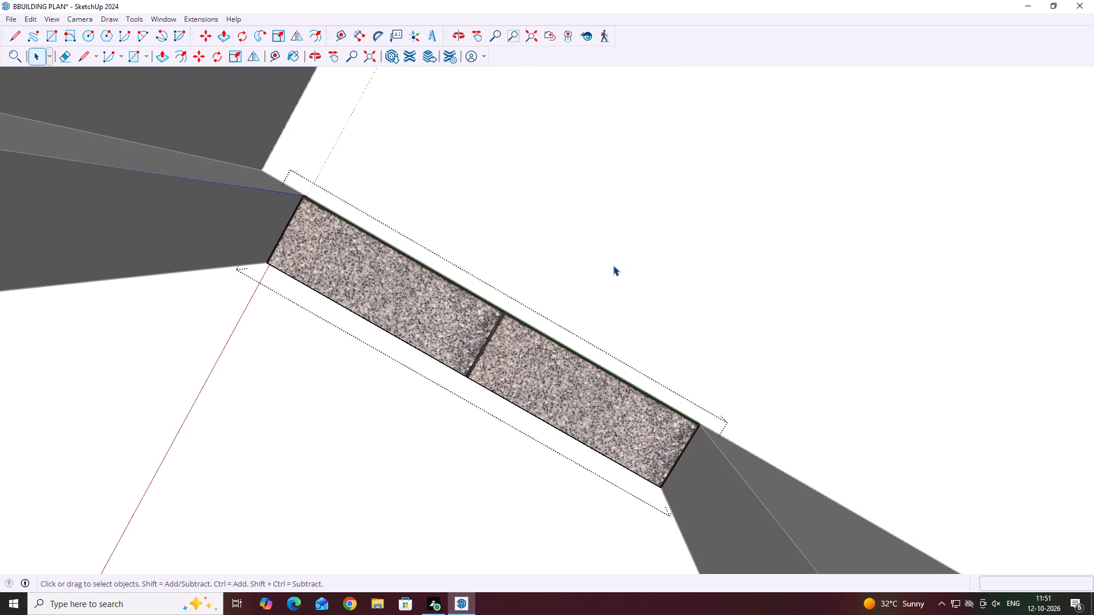
{"action": "scroll", "coordinate": [613, 265], "scroll_direction": "down", "scroll_amount": 6}
{"action": "middle_click_drag", "start_coordinate": [532, 441], "coordinate": [801, 232]}
{"action": "middle_click_drag", "start_coordinate": [598, 346], "coordinate": [573, 326]}
{"action": "scroll", "coordinate": [579, 402], "scroll_direction": "down", "scroll_amount": 2}
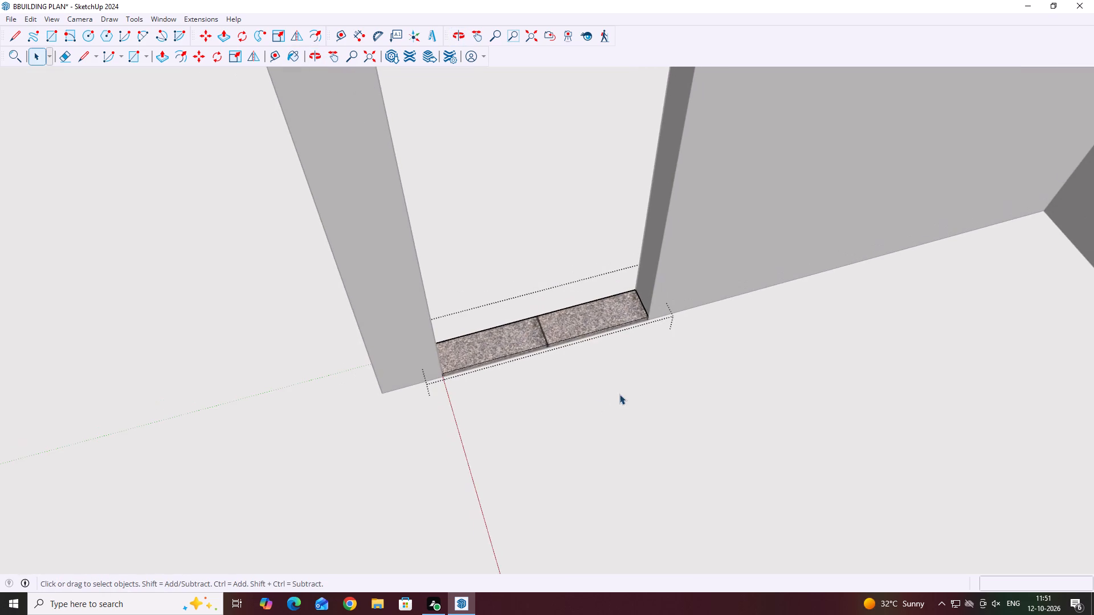
Draw a vertical rectangle of 3',6' starting midway along the granite threshold's side edge in the interior doorway.
{"action": "scroll", "coordinate": [601, 389], "scroll_direction": "down", "scroll_amount": 1}
{"action": "left_click", "coordinate": [601, 388]}
{"action": "scroll", "coordinate": [596, 382], "scroll_direction": "down", "scroll_amount": 10}
{"action": "middle_click", "coordinate": [596, 382]}
{"action": "middle_click_drag", "start_coordinate": [730, 399], "coordinate": [666, 353]}
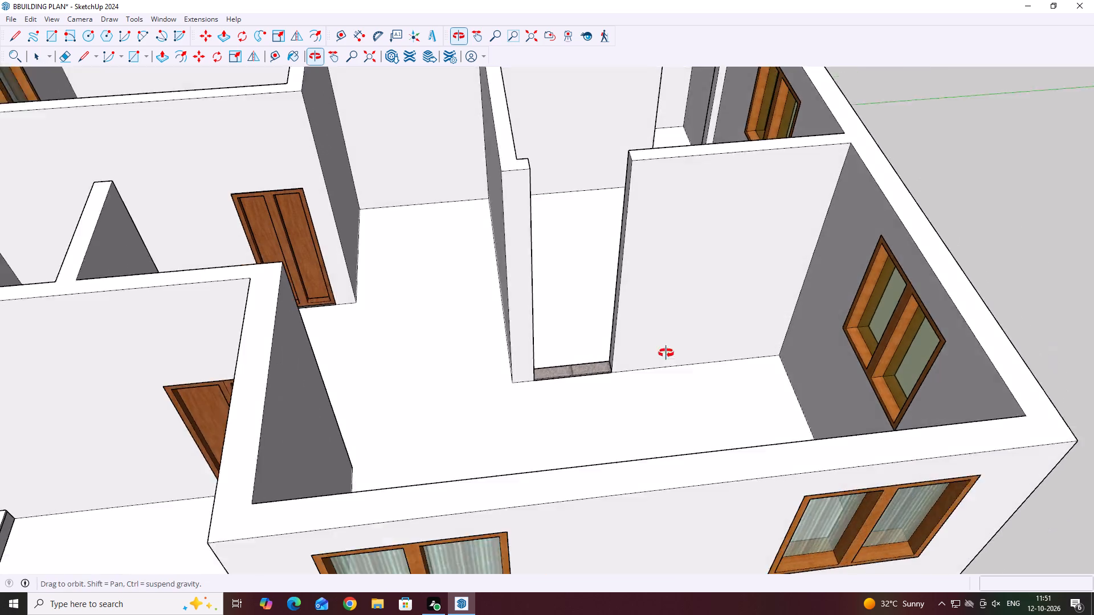
{"action": "middle_click_drag", "start_coordinate": [666, 353], "coordinate": [630, 349]}
{"action": "middle_click_drag", "start_coordinate": [536, 351], "coordinate": [568, 340]}
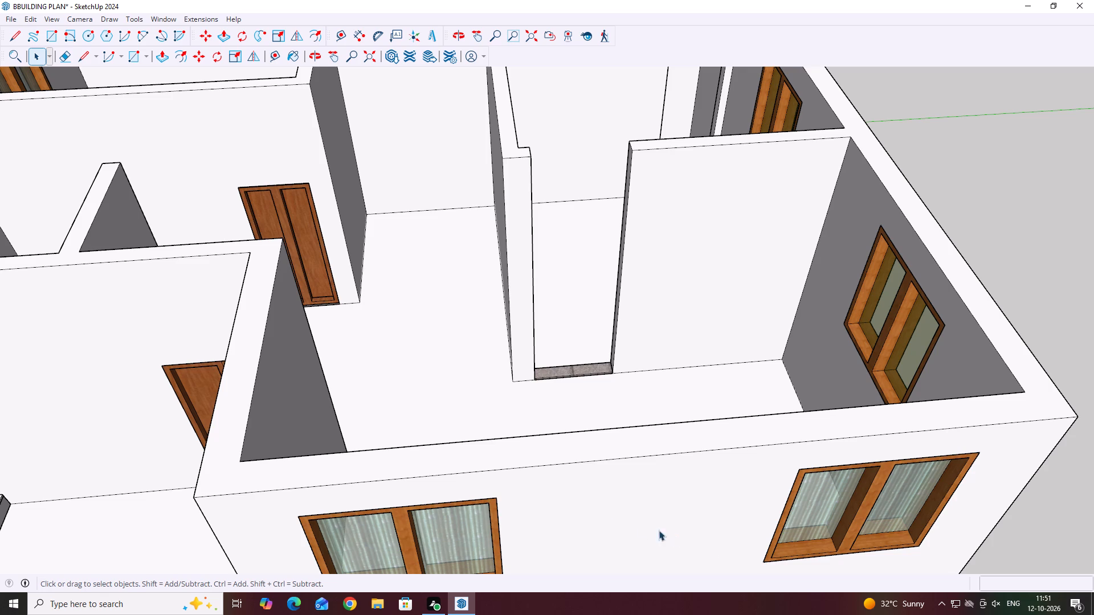
{"action": "middle_click_drag", "start_coordinate": [568, 362], "coordinate": [554, 358]}
{"action": "scroll", "coordinate": [563, 361], "scroll_direction": "up", "scroll_amount": 2}
{"action": "middle_click_drag", "start_coordinate": [591, 379], "coordinate": [524, 382]}
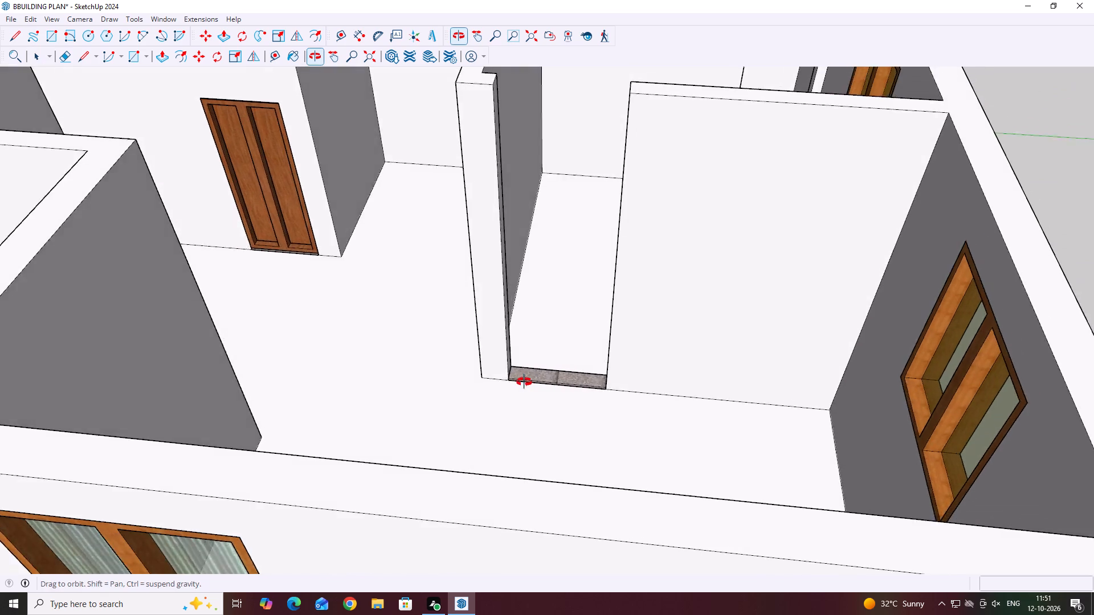
{"action": "middle_click_drag", "start_coordinate": [524, 382], "coordinate": [503, 378]}
{"action": "scroll", "coordinate": [503, 374], "scroll_direction": "up", "scroll_amount": 6}
{"action": "middle_click_drag", "start_coordinate": [504, 365], "coordinate": [489, 361]}
{"action": "key", "text": "r"}
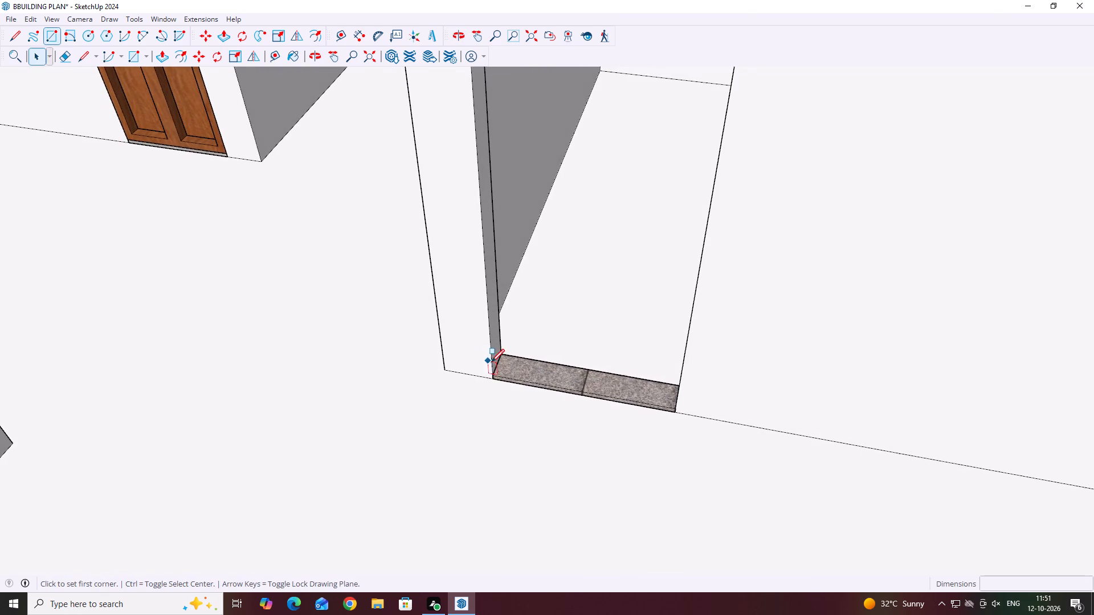
{"action": "scroll", "coordinate": [492, 363], "scroll_direction": "up", "scroll_amount": 7}
{"action": "left_click", "coordinate": [499, 359]}
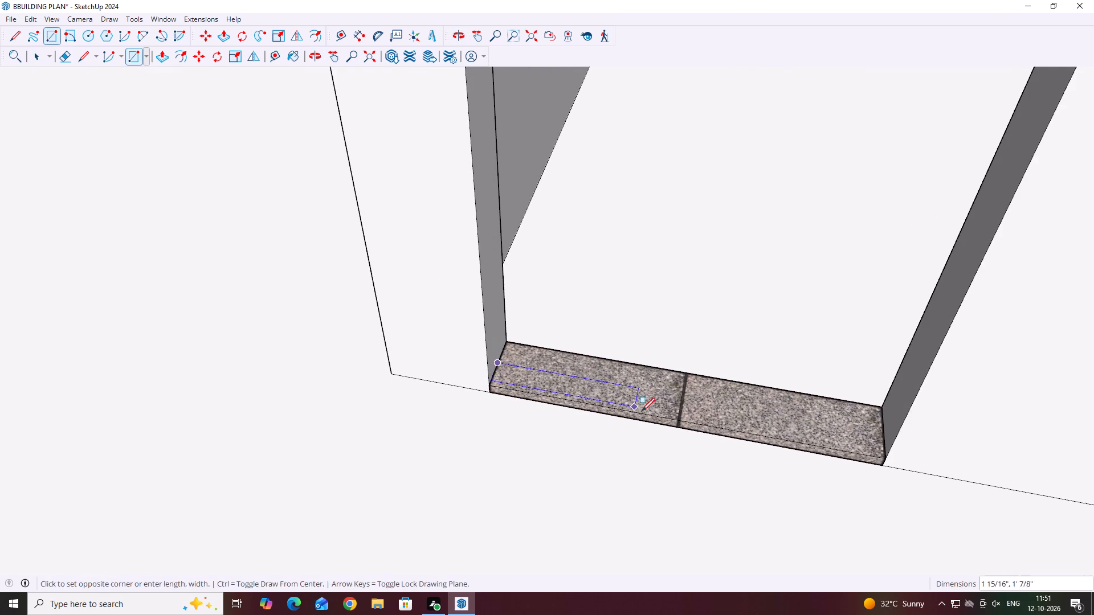
{"action": "scroll", "coordinate": [670, 424], "scroll_direction": "down", "scroll_amount": 1}
{"action": "scroll", "coordinate": [871, 421], "scroll_direction": "up", "scroll_amount": 2}
{"action": "left_click", "coordinate": [864, 432]}
{"action": "scroll", "coordinate": [873, 395], "scroll_direction": "down", "scroll_amount": 4}
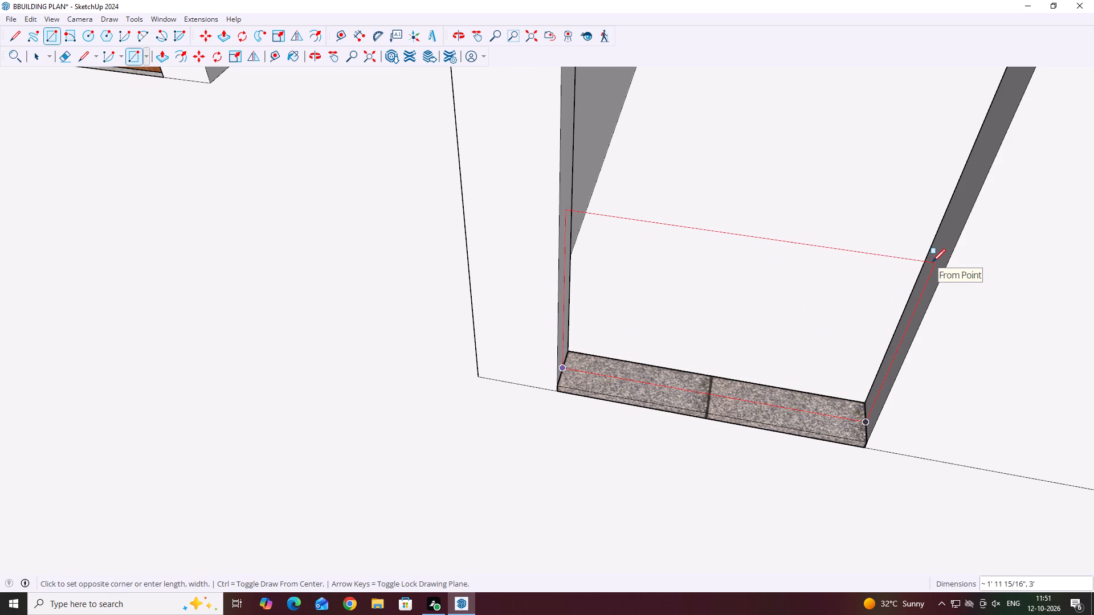
{"action": "type", "text": "3'"}
{"action": "type", "text": ",6'"}
{"action": "key", "text": "Return"}
{"action": "key", "text": "space"}
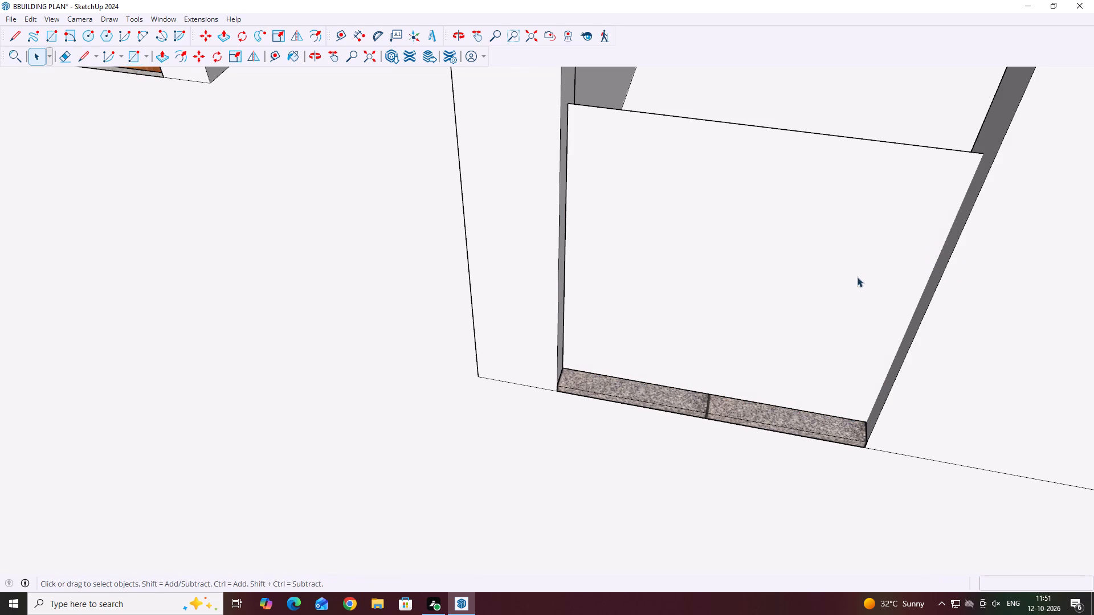
Select the new door rectangle with its edges and make it a group.
{"action": "scroll", "coordinate": [814, 260], "scroll_direction": "down", "scroll_amount": 11}
{"action": "middle_click_drag", "start_coordinate": [840, 346], "coordinate": [753, 353]}
{"action": "scroll", "coordinate": [826, 343], "scroll_direction": "down", "scroll_amount": 13}
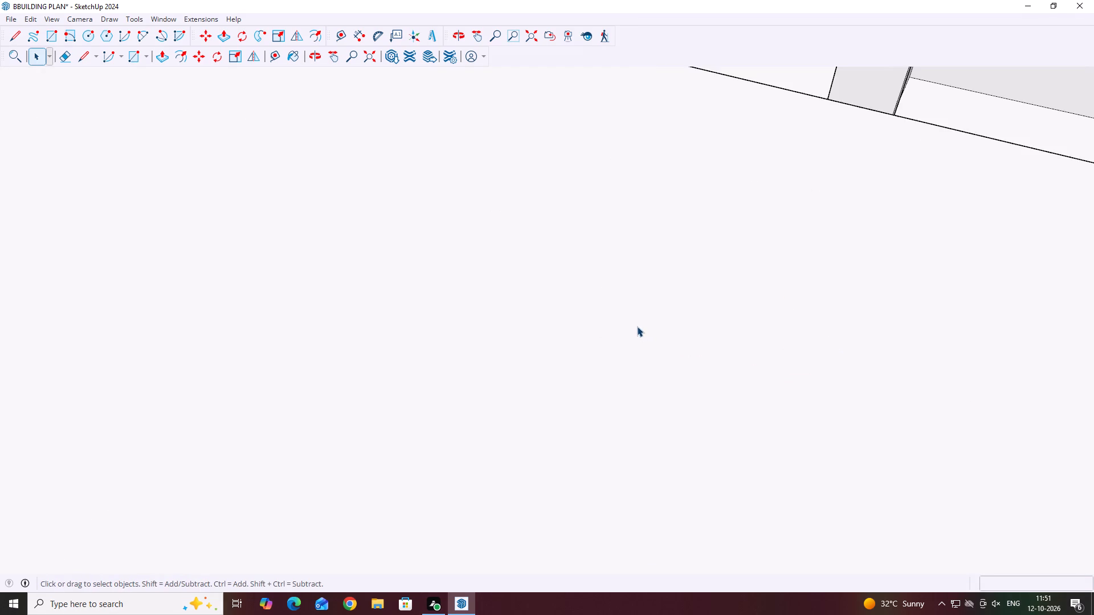
{"action": "scroll", "coordinate": [637, 326], "scroll_direction": "down", "scroll_amount": 9}
{"action": "middle_click_drag", "start_coordinate": [524, 333], "coordinate": [597, 355]}
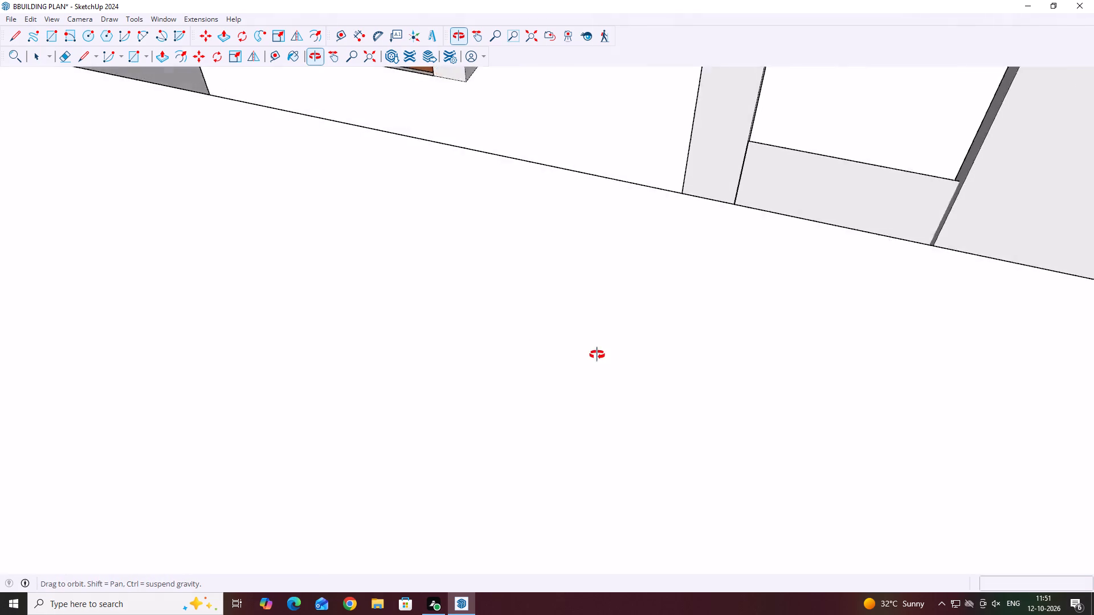
{"action": "middle_click_drag", "start_coordinate": [597, 355], "coordinate": [608, 415]}
{"action": "scroll", "coordinate": [614, 396], "scroll_direction": "down", "scroll_amount": 9}
{"action": "middle_click_drag", "start_coordinate": [454, 351], "coordinate": [379, 419]}
{"action": "scroll", "coordinate": [372, 417], "scroll_direction": "down", "scroll_amount": 6}
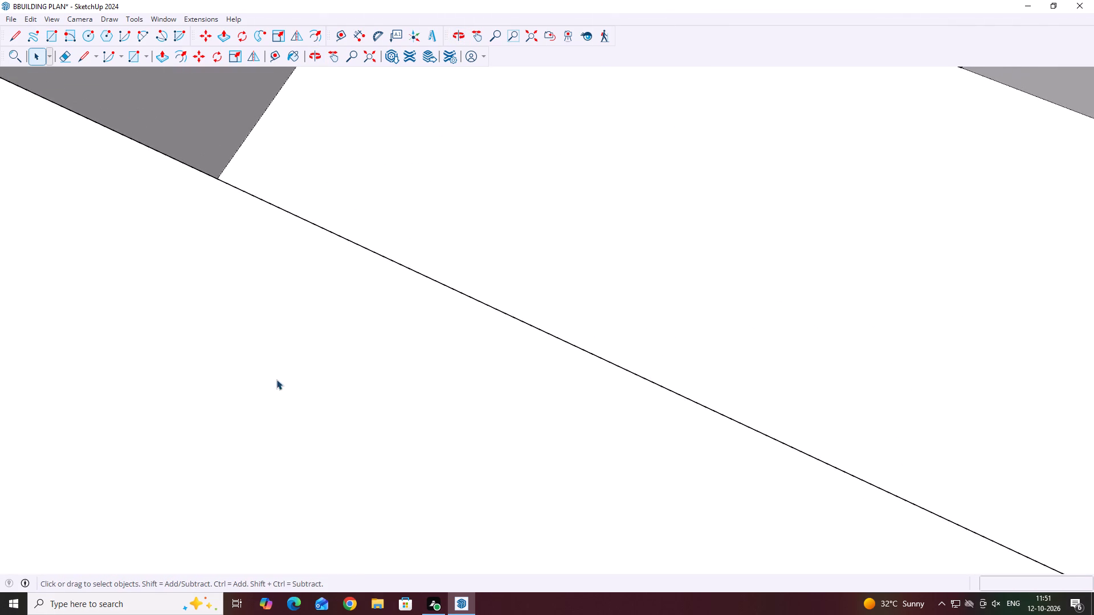
{"action": "scroll", "coordinate": [276, 379], "scroll_direction": "down", "scroll_amount": 8}
{"action": "scroll", "coordinate": [207, 313], "scroll_direction": "down", "scroll_amount": 20}
{"action": "scroll", "coordinate": [207, 313], "scroll_direction": "down", "scroll_amount": 1}
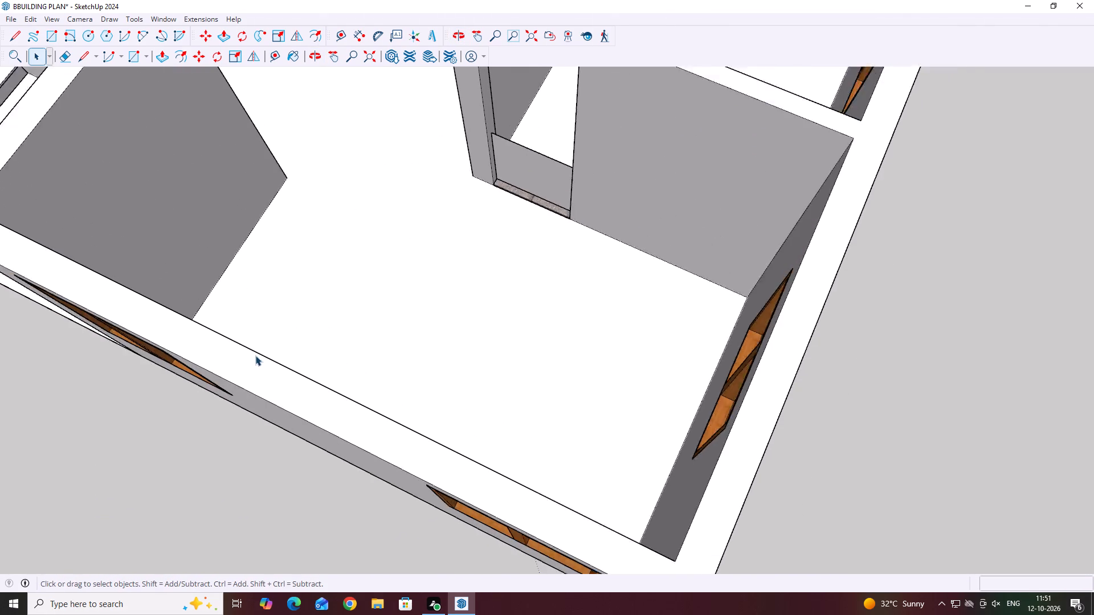
{"action": "scroll", "coordinate": [255, 355], "scroll_direction": "down", "scroll_amount": 2}
{"action": "scroll", "coordinate": [473, 194], "scroll_direction": "up", "scroll_amount": 8}
{"action": "middle_click_drag", "start_coordinate": [473, 196], "coordinate": [513, 178]}
{"action": "middle_click_drag", "start_coordinate": [519, 212], "coordinate": [541, 212]}
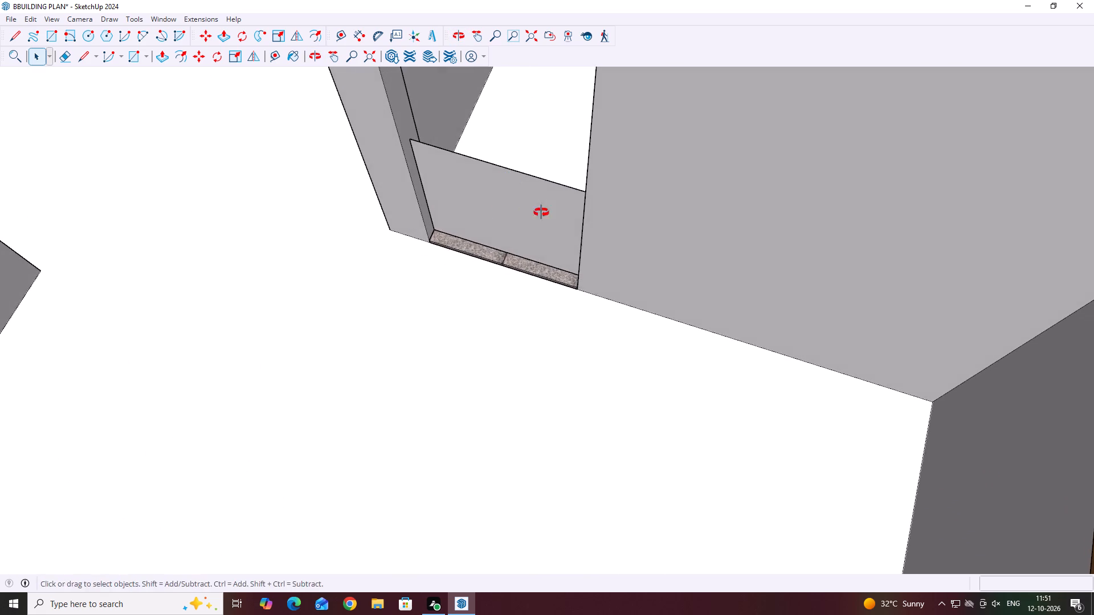
{"action": "middle_click_drag", "start_coordinate": [541, 212], "coordinate": [575, 198]}
{"action": "middle_click_drag", "start_coordinate": [517, 225], "coordinate": [556, 183]}
{"action": "scroll", "coordinate": [503, 208], "scroll_direction": "up", "scroll_amount": 4}
{"action": "middle_click_drag", "start_coordinate": [504, 215], "coordinate": [540, 194]}
{"action": "middle_click_drag", "start_coordinate": [461, 204], "coordinate": [460, 204]}
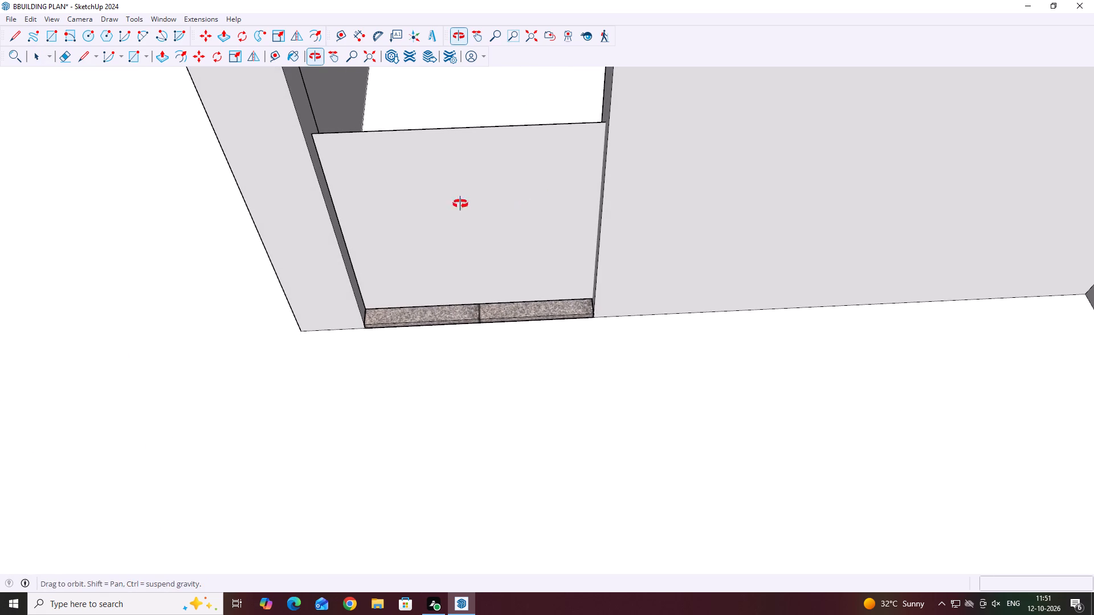
{"action": "middle_click_drag", "start_coordinate": [460, 204], "coordinate": [473, 194]}
{"action": "scroll", "coordinate": [473, 192], "scroll_direction": "up", "scroll_amount": 2}
{"action": "triple_click", "coordinate": [476, 187]}
{"action": "right_click", "coordinate": [475, 184]}
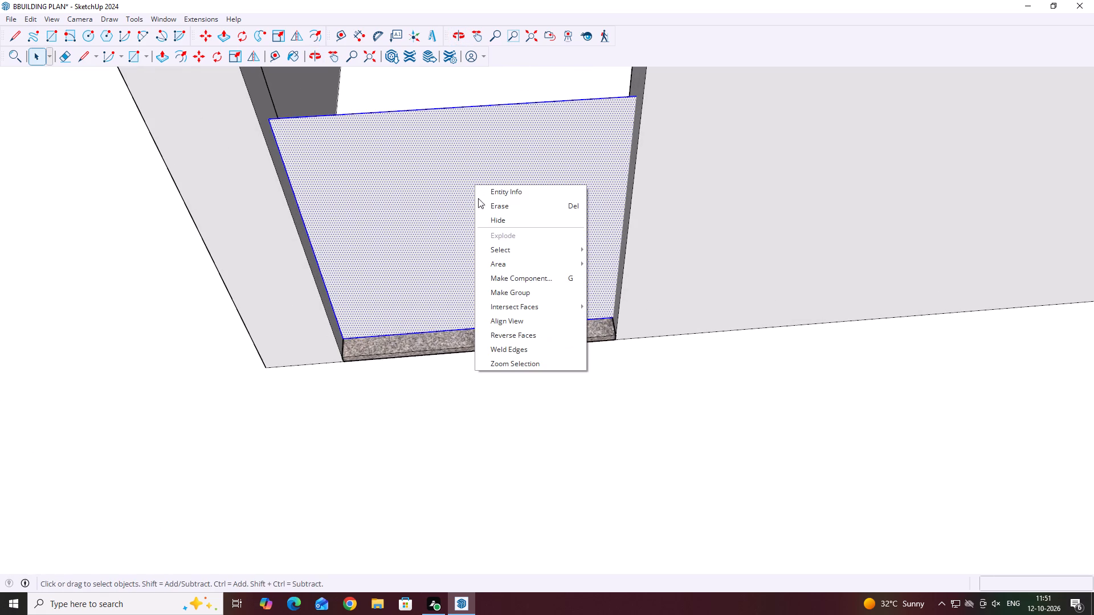
{"action": "left_click", "coordinate": [510, 295]}
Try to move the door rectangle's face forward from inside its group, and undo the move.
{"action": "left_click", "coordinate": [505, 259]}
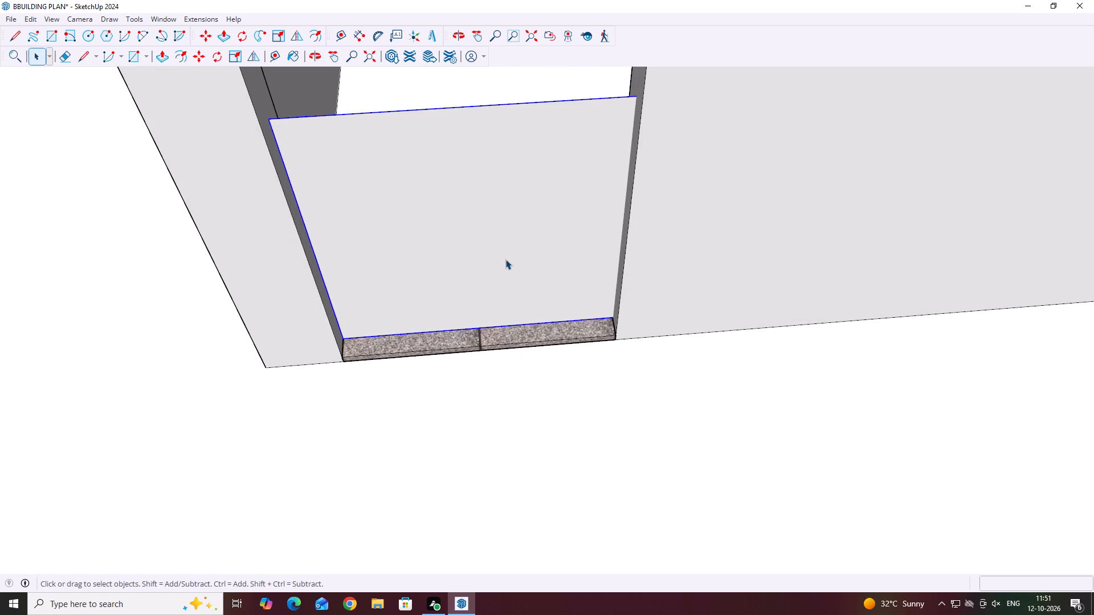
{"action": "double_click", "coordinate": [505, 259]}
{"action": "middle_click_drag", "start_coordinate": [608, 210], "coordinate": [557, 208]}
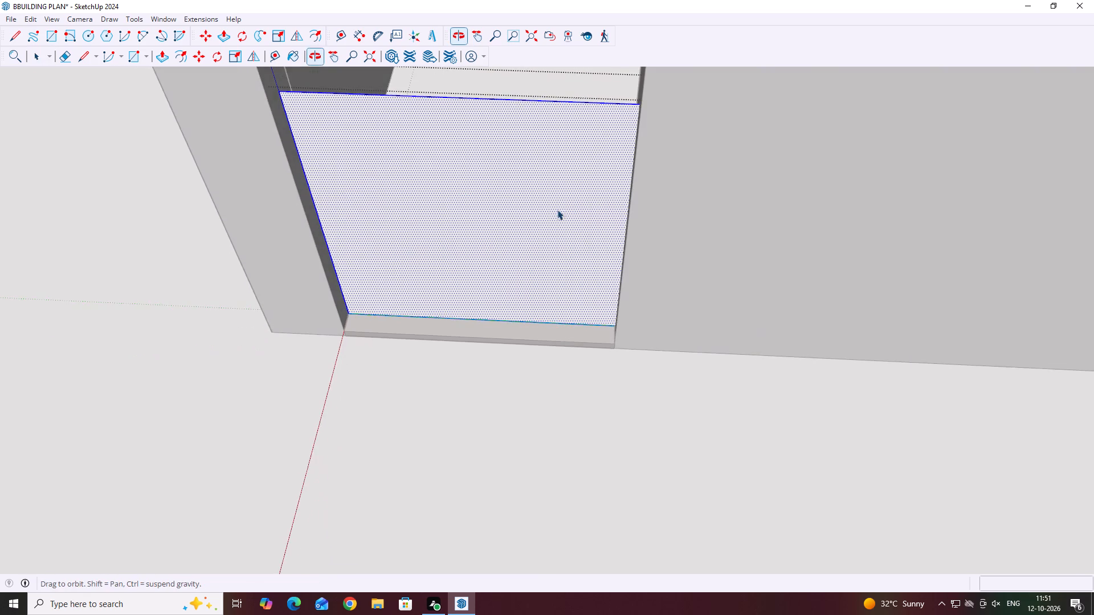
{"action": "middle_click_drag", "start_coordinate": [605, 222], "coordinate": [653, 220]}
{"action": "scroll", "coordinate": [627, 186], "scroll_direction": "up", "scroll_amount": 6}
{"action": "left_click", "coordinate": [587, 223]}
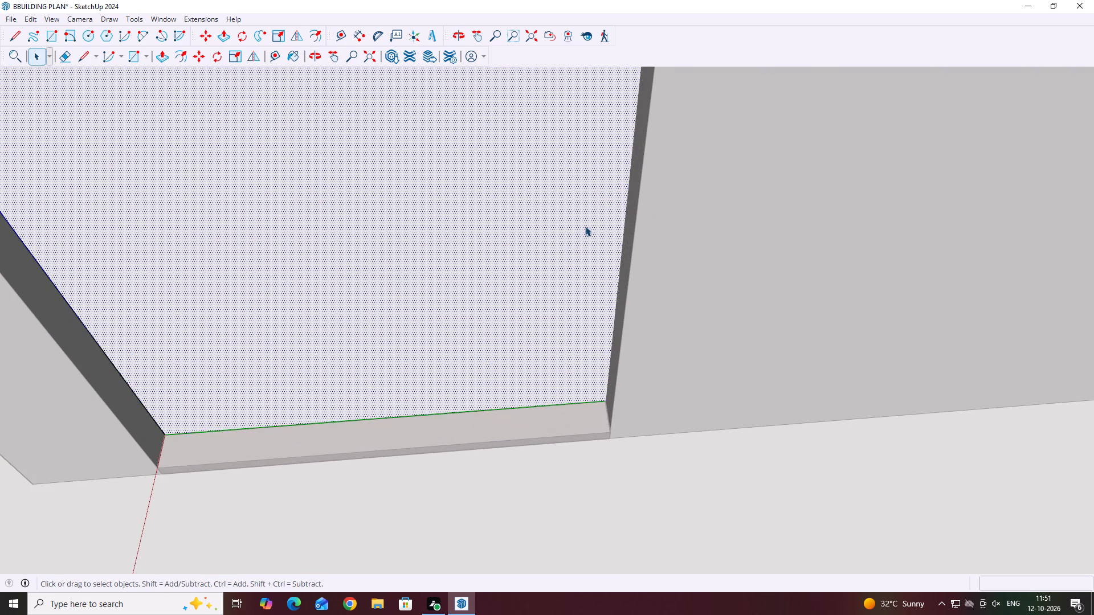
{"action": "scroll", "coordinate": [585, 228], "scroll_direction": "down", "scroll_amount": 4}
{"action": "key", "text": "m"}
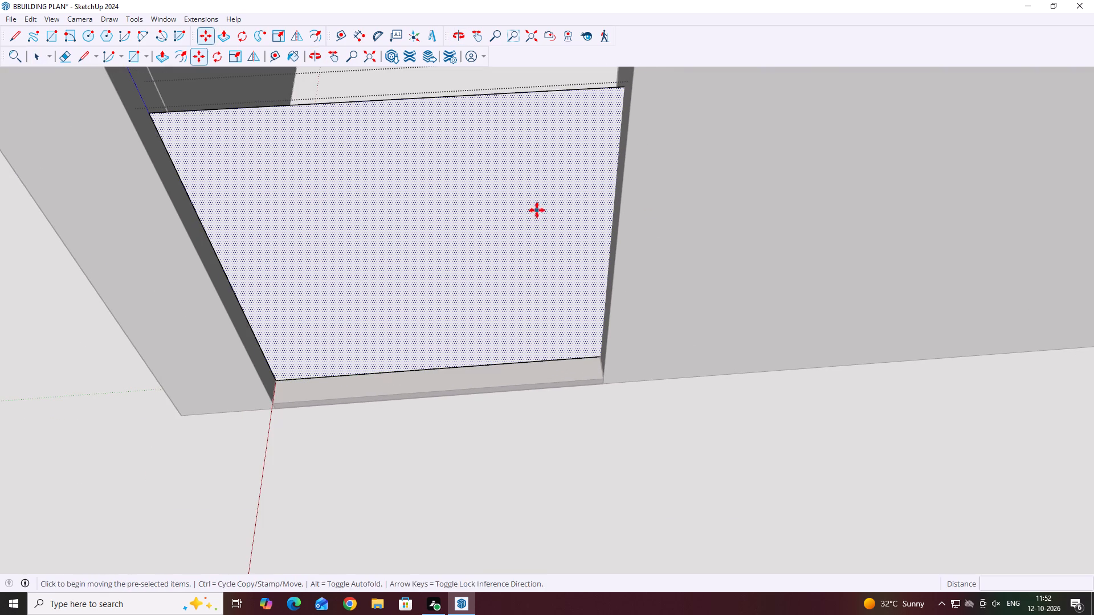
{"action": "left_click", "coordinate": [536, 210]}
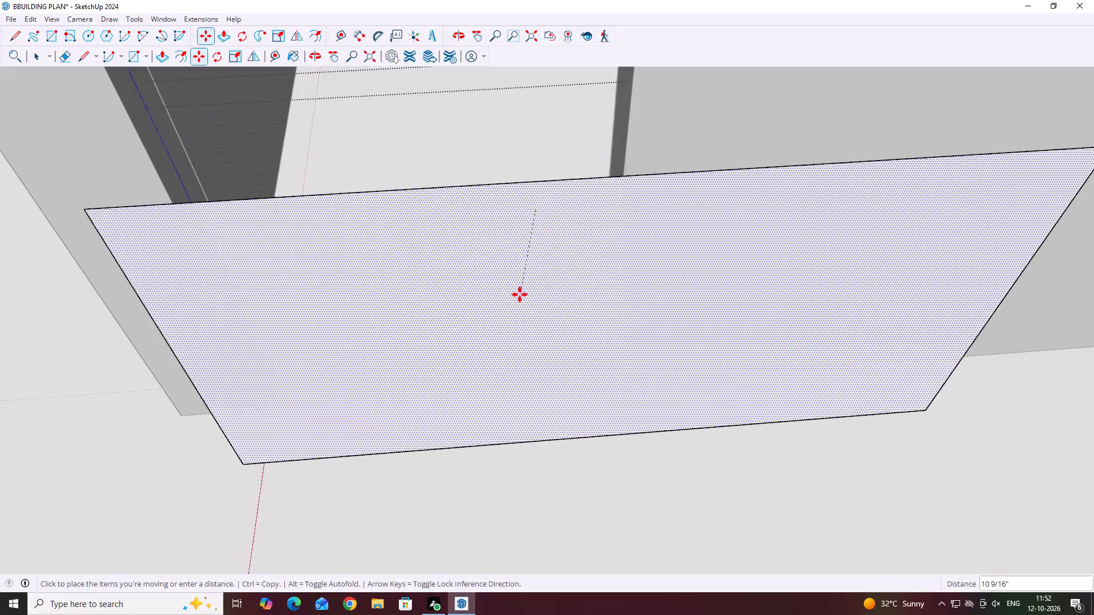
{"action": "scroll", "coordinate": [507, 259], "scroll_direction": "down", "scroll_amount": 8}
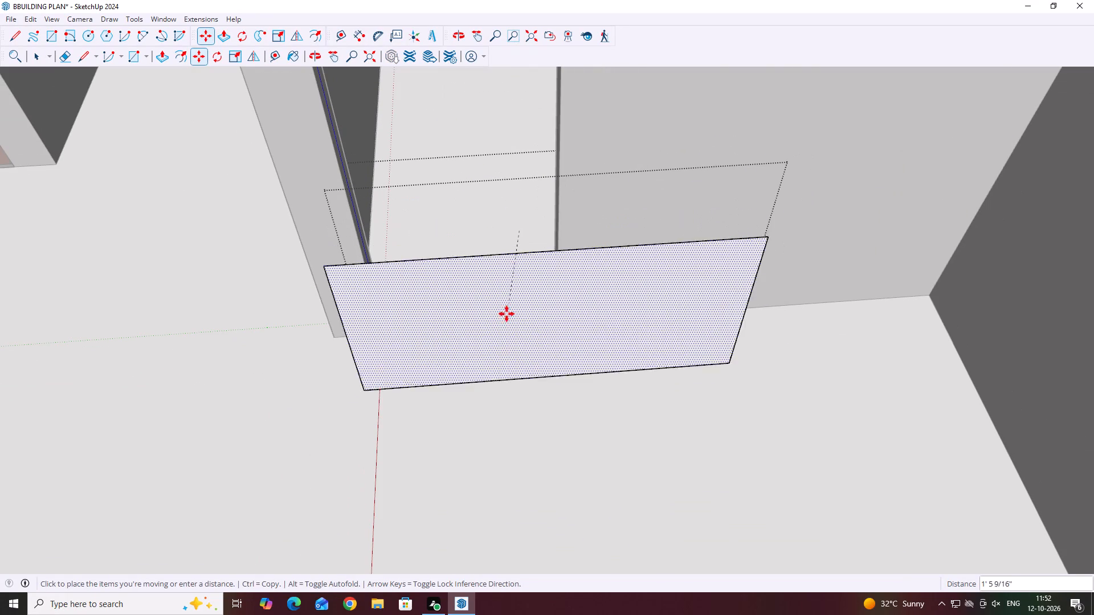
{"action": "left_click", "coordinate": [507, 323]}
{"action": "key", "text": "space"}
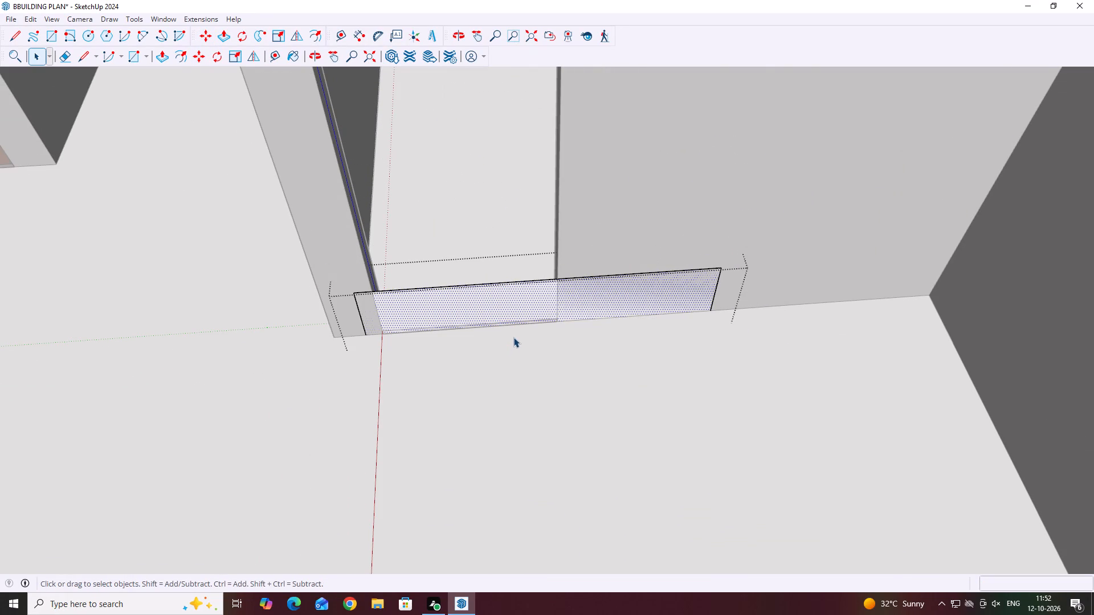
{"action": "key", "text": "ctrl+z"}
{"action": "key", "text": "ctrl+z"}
Move the whole door rectangle group out of the doorway to the open floor area in front of the threshold.
{"action": "left_click", "coordinate": [458, 236]}
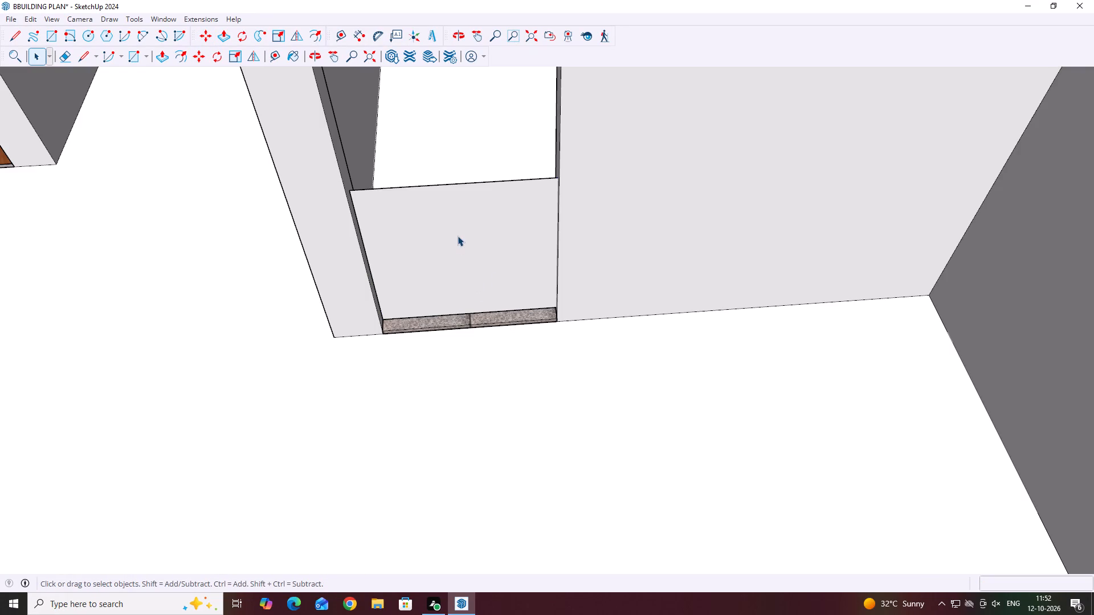
{"action": "middle_click_drag", "start_coordinate": [522, 295], "coordinate": [494, 148]}
{"action": "middle_click_drag", "start_coordinate": [476, 251], "coordinate": [467, 133]}
{"action": "middle_click_drag", "start_coordinate": [465, 267], "coordinate": [472, 243]}
{"action": "scroll", "coordinate": [464, 229], "scroll_direction": "down", "scroll_amount": 10}
{"action": "middle_click", "coordinate": [496, 293]}
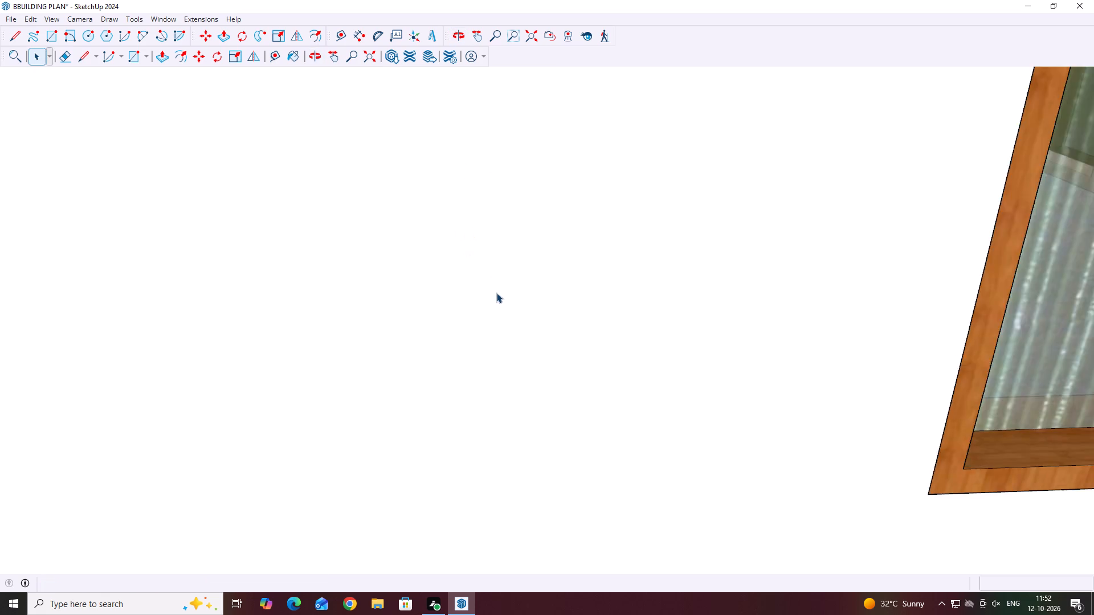
{"action": "scroll", "coordinate": [496, 293], "scroll_direction": "down", "scroll_amount": 20}
{"action": "scroll", "coordinate": [496, 293], "scroll_direction": "down", "scroll_amount": 2}
{"action": "middle_click", "coordinate": [498, 285]}
{"action": "middle_click", "coordinate": [496, 275]}
{"action": "middle_click", "coordinate": [495, 269]}
{"action": "middle_click_drag", "start_coordinate": [490, 256], "coordinate": [475, 427]}
{"action": "scroll", "coordinate": [487, 277], "scroll_direction": "down", "scroll_amount": 1}
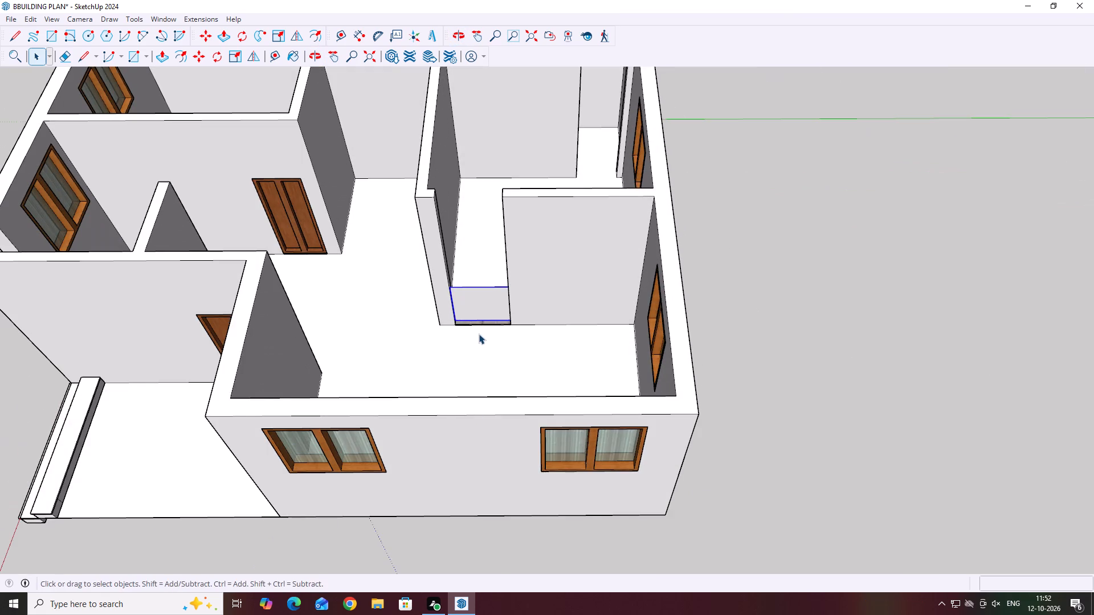
{"action": "middle_click_drag", "start_coordinate": [483, 285], "coordinate": [487, 255]}
{"action": "scroll", "coordinate": [470, 292], "scroll_direction": "up", "scroll_amount": 4}
{"action": "middle_click_drag", "start_coordinate": [471, 316], "coordinate": [483, 264]}
{"action": "middle_click_drag", "start_coordinate": [480, 278], "coordinate": [479, 305]}
{"action": "scroll", "coordinate": [479, 306], "scroll_direction": "up", "scroll_amount": 2}
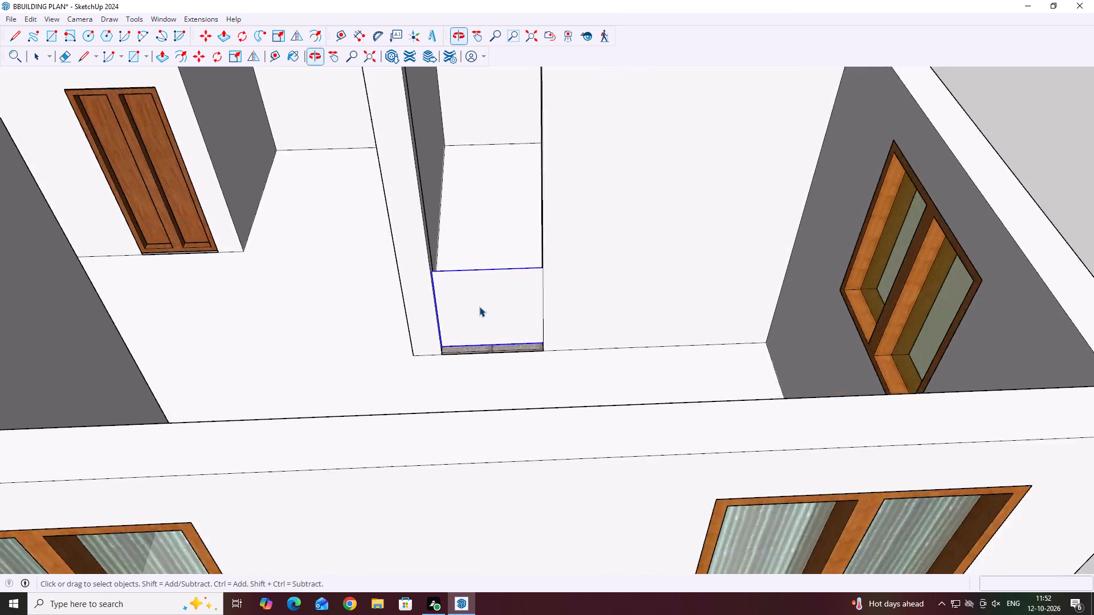
{"action": "scroll", "coordinate": [479, 306], "scroll_direction": "up", "scroll_amount": 4}
{"action": "middle_click_drag", "start_coordinate": [481, 305], "coordinate": [479, 275]}
{"action": "scroll", "coordinate": [458, 352], "scroll_direction": "down", "scroll_amount": 1}
{"action": "middle_click_drag", "start_coordinate": [458, 355], "coordinate": [452, 398]}
{"action": "scroll", "coordinate": [520, 256], "scroll_direction": "down", "scroll_amount": 3}
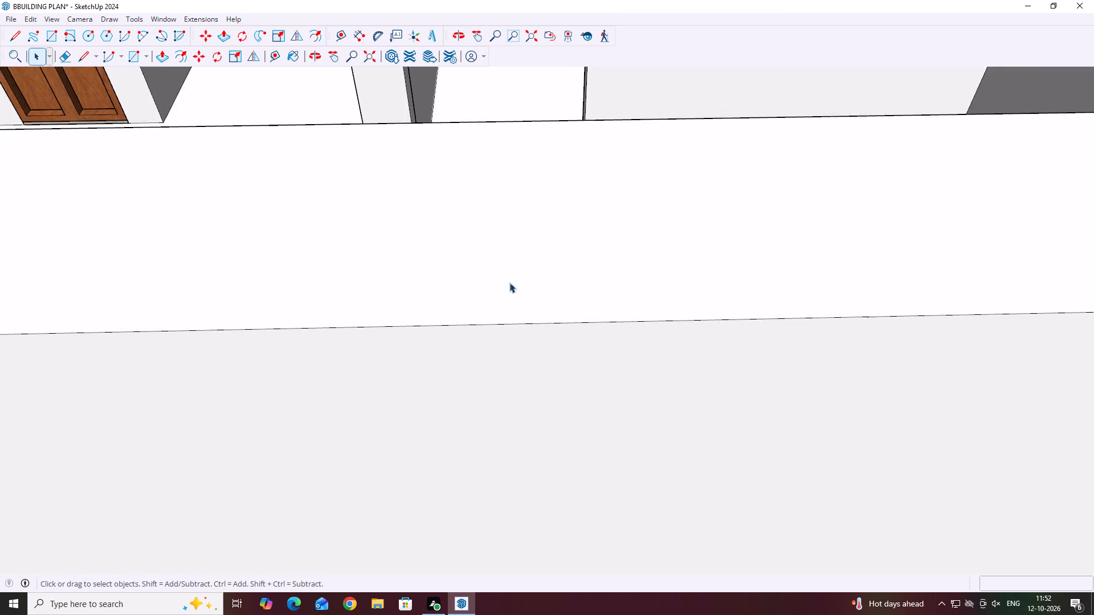
{"action": "scroll", "coordinate": [509, 282], "scroll_direction": "down", "scroll_amount": 7}
{"action": "middle_click_drag", "start_coordinate": [588, 217], "coordinate": [522, 294]}
{"action": "scroll", "coordinate": [523, 295], "scroll_direction": "down", "scroll_amount": 8}
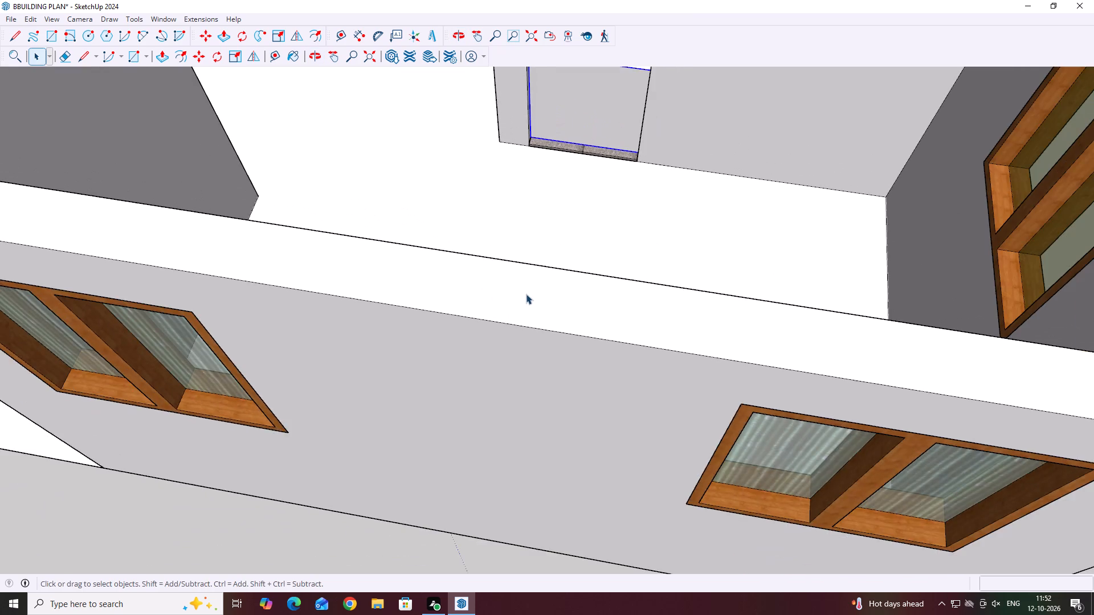
{"action": "scroll", "coordinate": [526, 294], "scroll_direction": "down", "scroll_amount": 3}
{"action": "key", "text": "m"}
{"action": "left_click", "coordinate": [579, 138]}
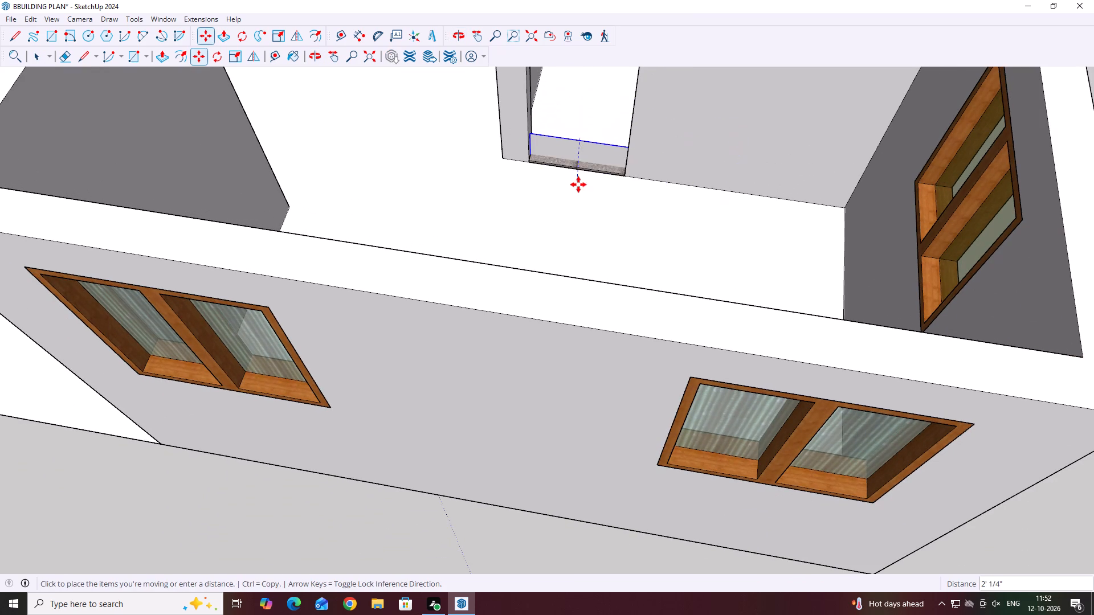
{"action": "left_click", "coordinate": [561, 227]}
{"action": "key", "text": "Escape"}
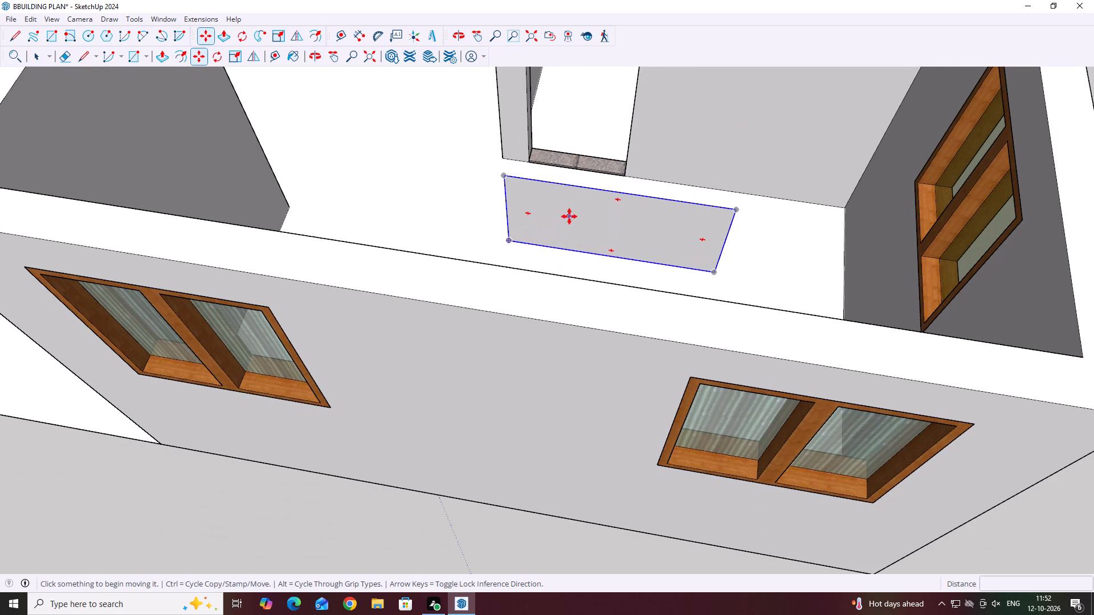
Rotate the door rectangle group 90° in its own plane about the midpoint of its short side edge.
{"action": "key", "text": "space"}
{"action": "left_click", "coordinate": [509, 204]}
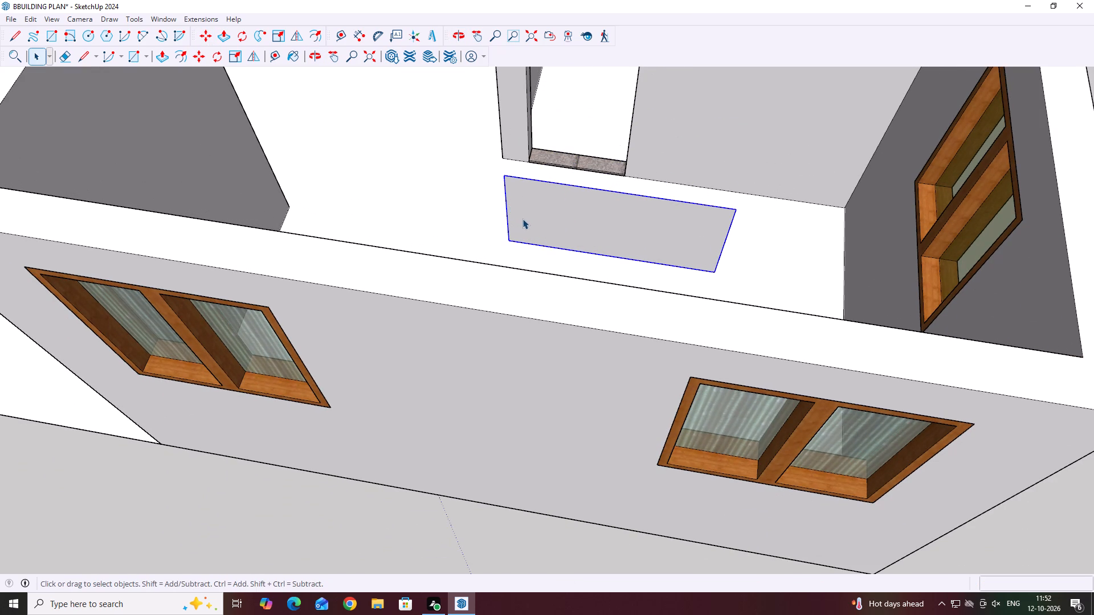
{"action": "key", "text": "q"}
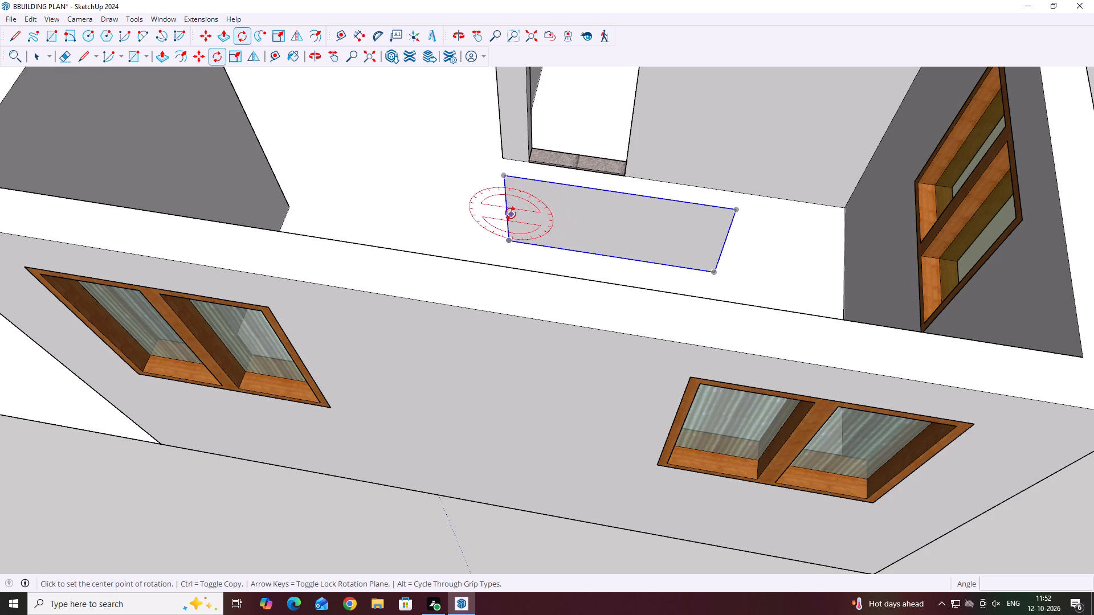
{"action": "left_click", "coordinate": [723, 244]}
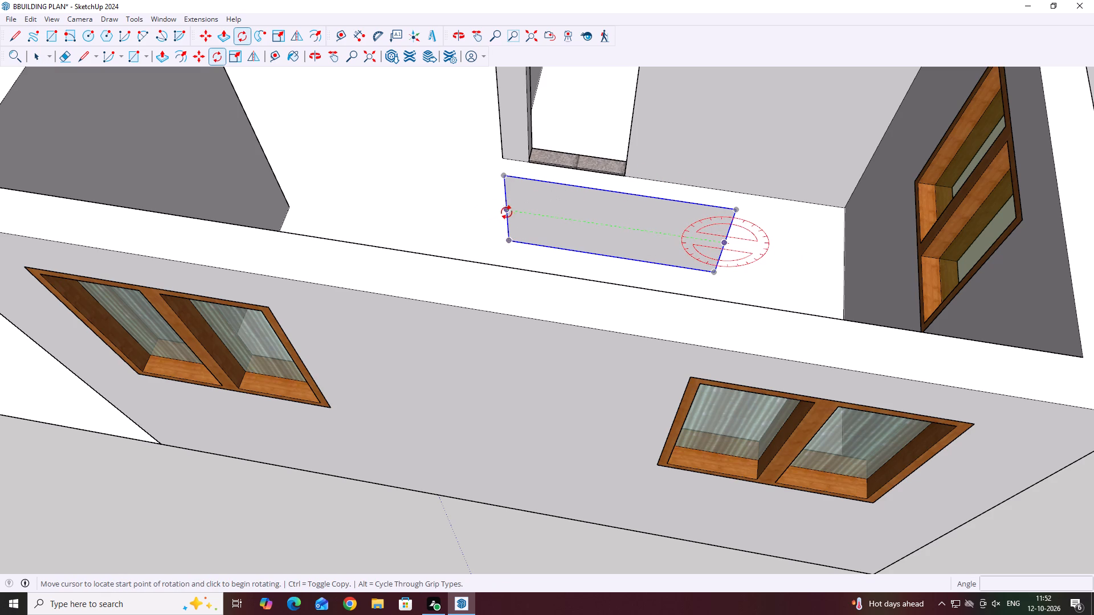
{"action": "left_click", "coordinate": [507, 210]}
{"action": "scroll", "coordinate": [525, 197], "scroll_direction": "down", "scroll_amount": 5}
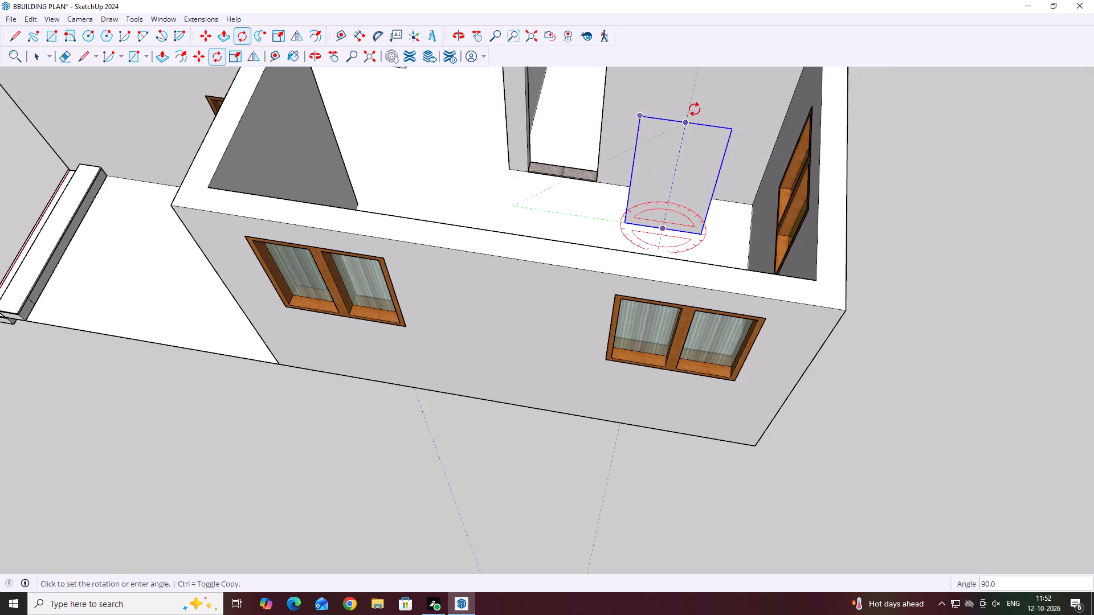
{"action": "left_click", "coordinate": [688, 102]}
{"action": "key", "text": "space"}
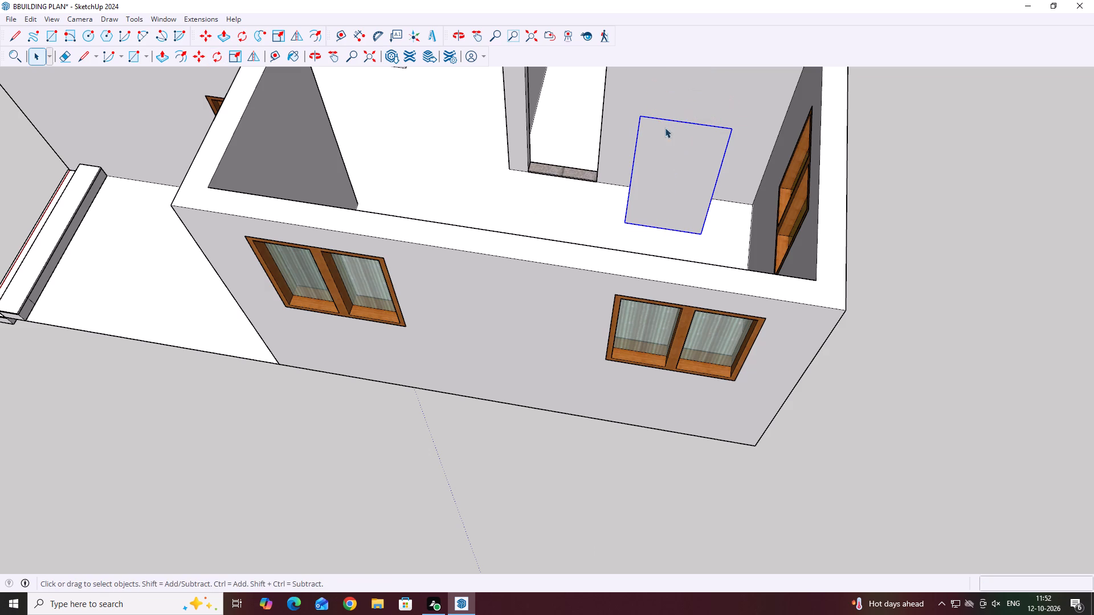
{"action": "middle_click_drag", "start_coordinate": [674, 208], "coordinate": [707, 242]}
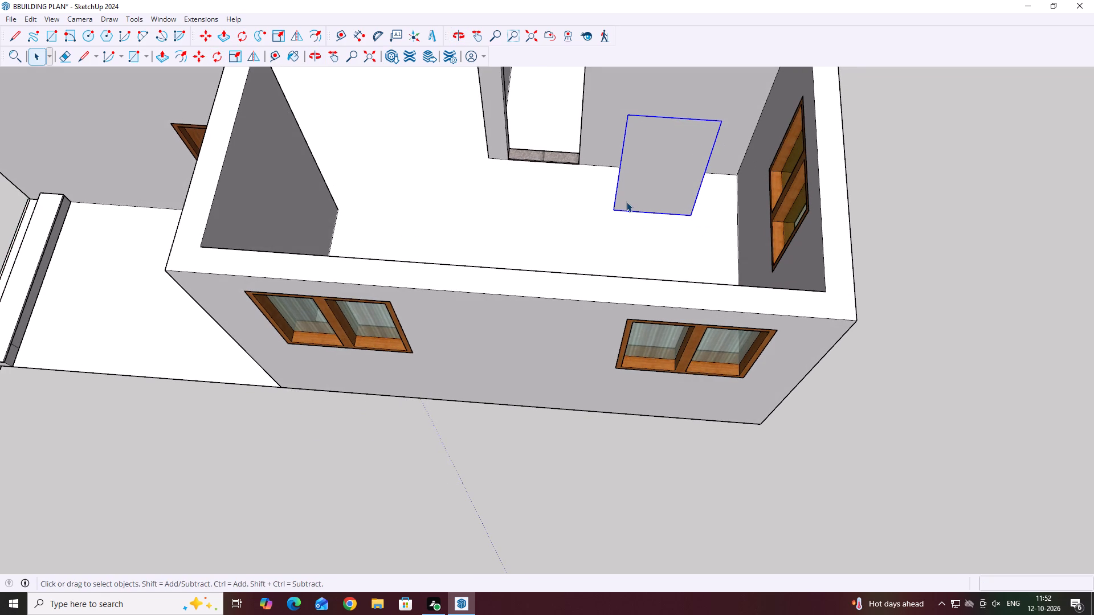
Move the door rectangle group by its lower corner into the doorway, onto the inner edge of the granite threshold.
{"action": "key", "text": "m"}
{"action": "scroll", "coordinate": [610, 210], "scroll_direction": "up", "scroll_amount": 6}
{"action": "left_click", "coordinate": [618, 208]}
{"action": "scroll", "coordinate": [613, 223], "scroll_direction": "down", "scroll_amount": 6}
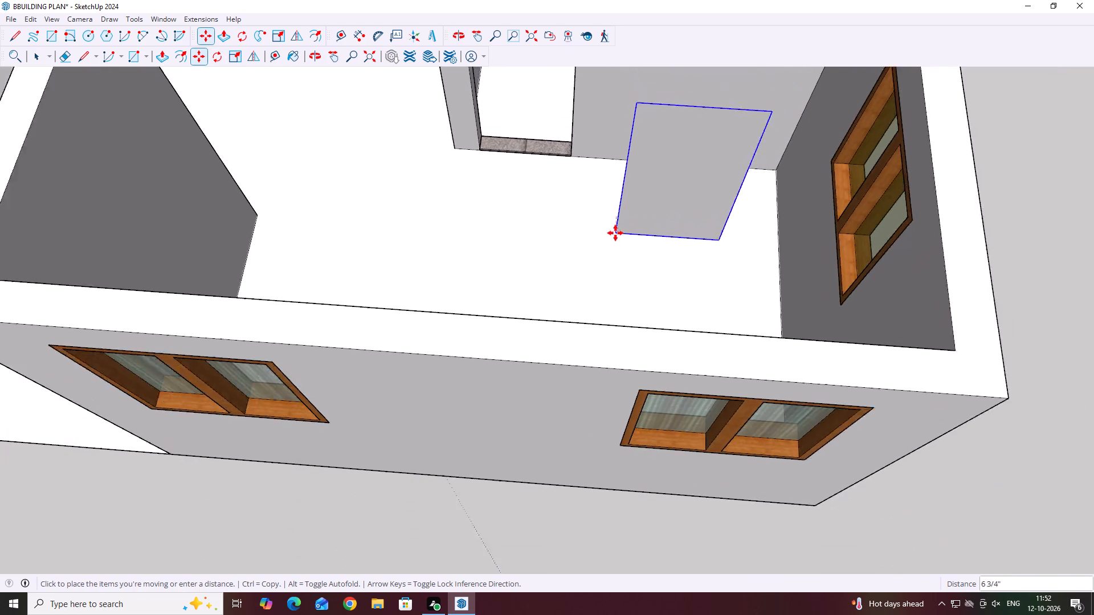
{"action": "scroll", "coordinate": [615, 233], "scroll_direction": "down", "scroll_amount": 1}
{"action": "scroll", "coordinate": [535, 151], "scroll_direction": "up", "scroll_amount": 11}
{"action": "scroll", "coordinate": [466, 149], "scroll_direction": "up", "scroll_amount": 1}
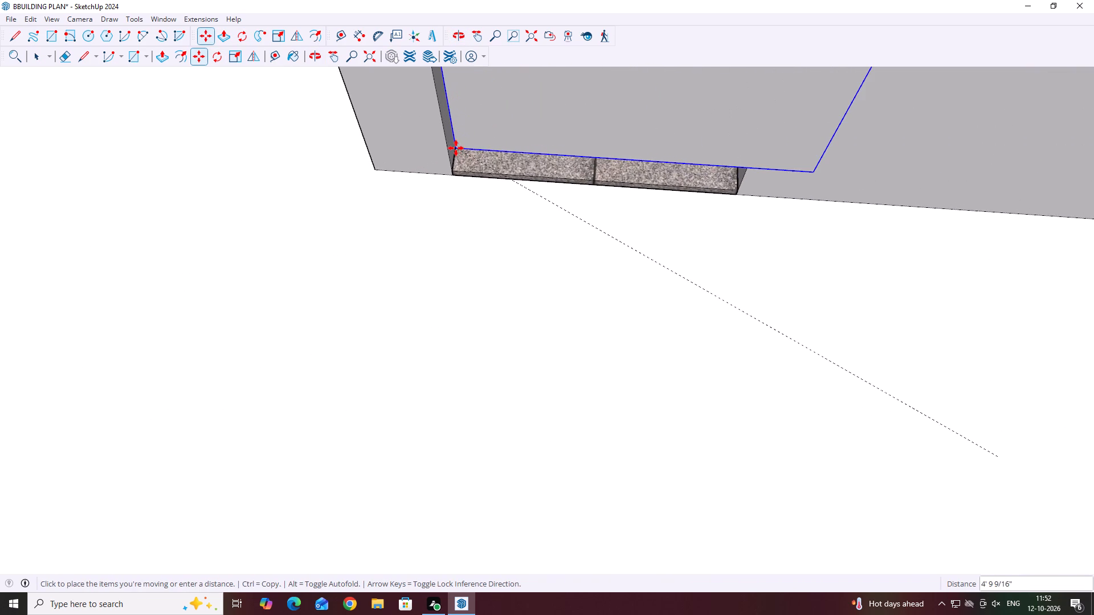
{"action": "scroll", "coordinate": [448, 150], "scroll_direction": "up", "scroll_amount": 3}
{"action": "middle_click_drag", "start_coordinate": [458, 149], "coordinate": [465, 184]}
{"action": "scroll", "coordinate": [458, 170], "scroll_direction": "up", "scroll_amount": 3}
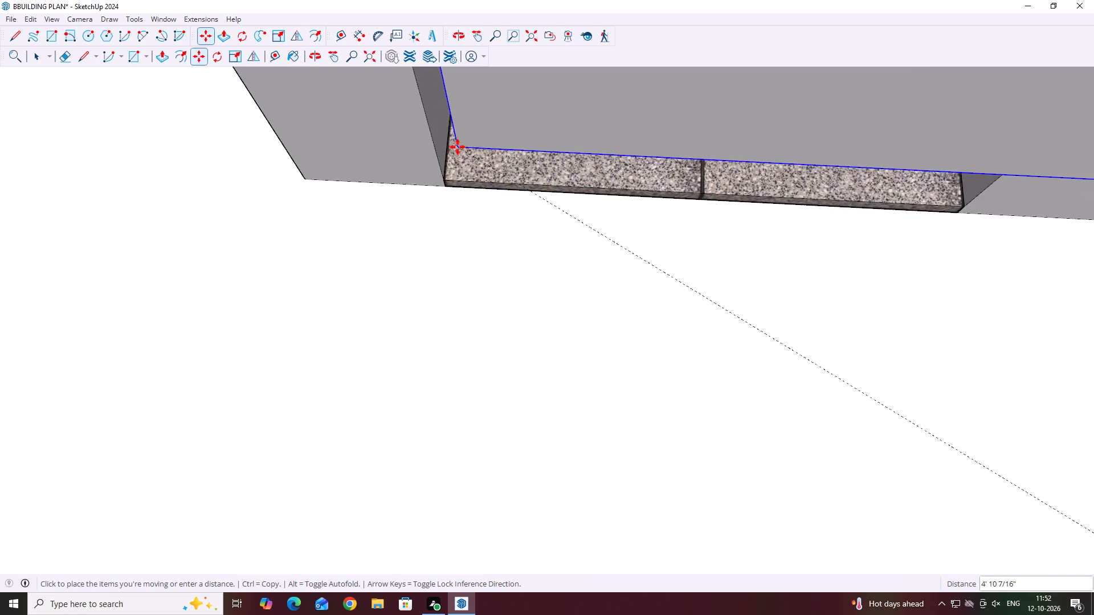
{"action": "scroll", "coordinate": [458, 147], "scroll_direction": "up", "scroll_amount": 17}
{"action": "left_click", "coordinate": [431, 132]}
Shift the door rectangle group about 2" sideways so its lower corner meets the end corner of the granite threshold.
{"action": "middle_click_drag", "start_coordinate": [444, 141], "coordinate": [519, 182]}
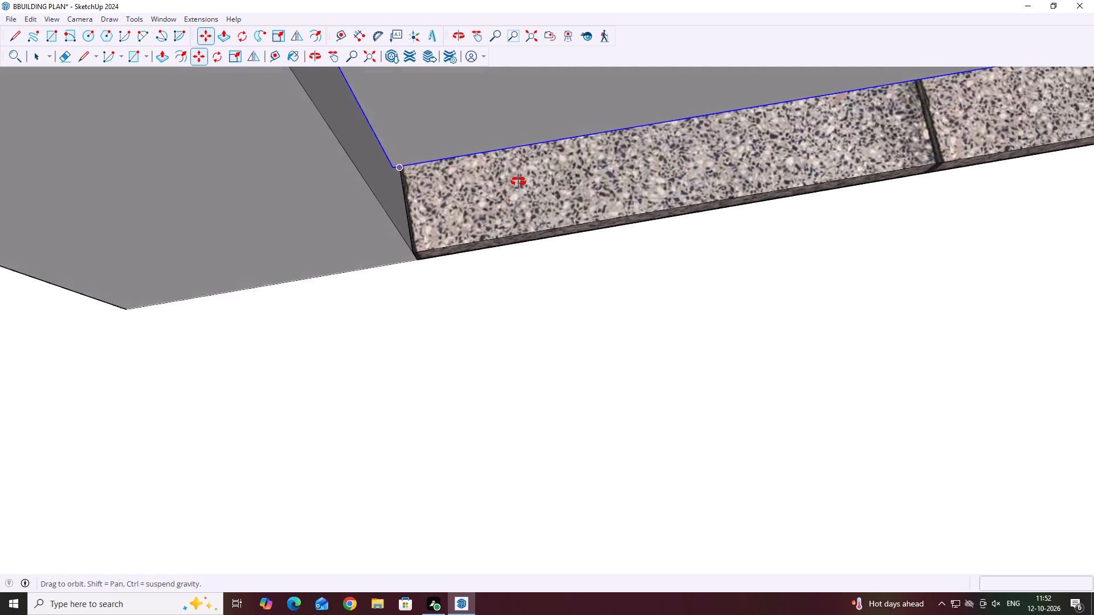
{"action": "middle_click_drag", "start_coordinate": [519, 182], "coordinate": [532, 153]}
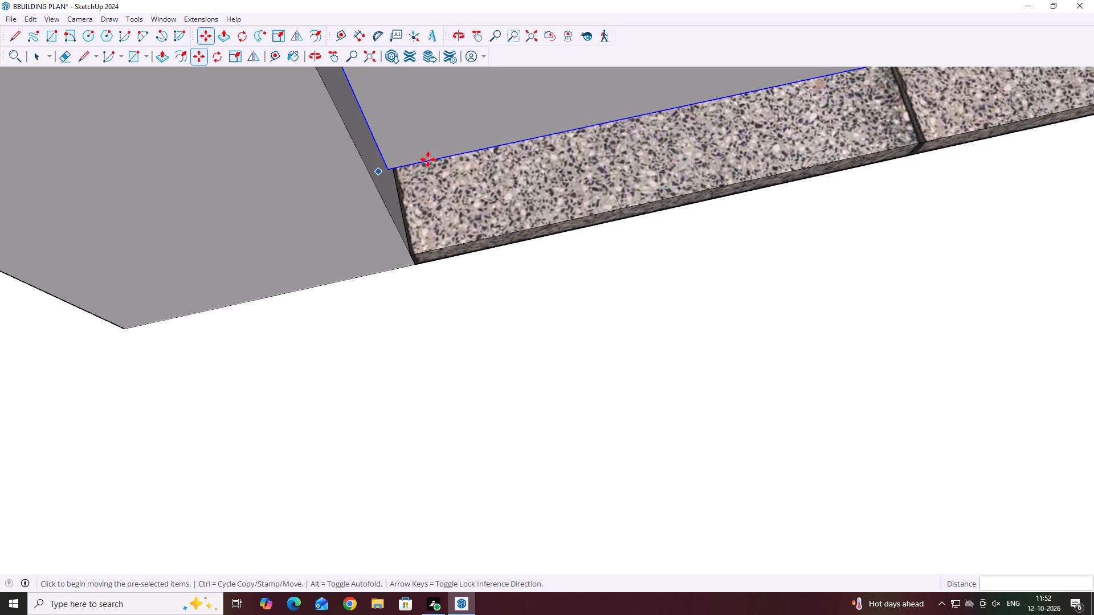
{"action": "middle_click_drag", "start_coordinate": [447, 153], "coordinate": [406, 104]}
{"action": "scroll", "coordinate": [345, 220], "scroll_direction": "down", "scroll_amount": 14}
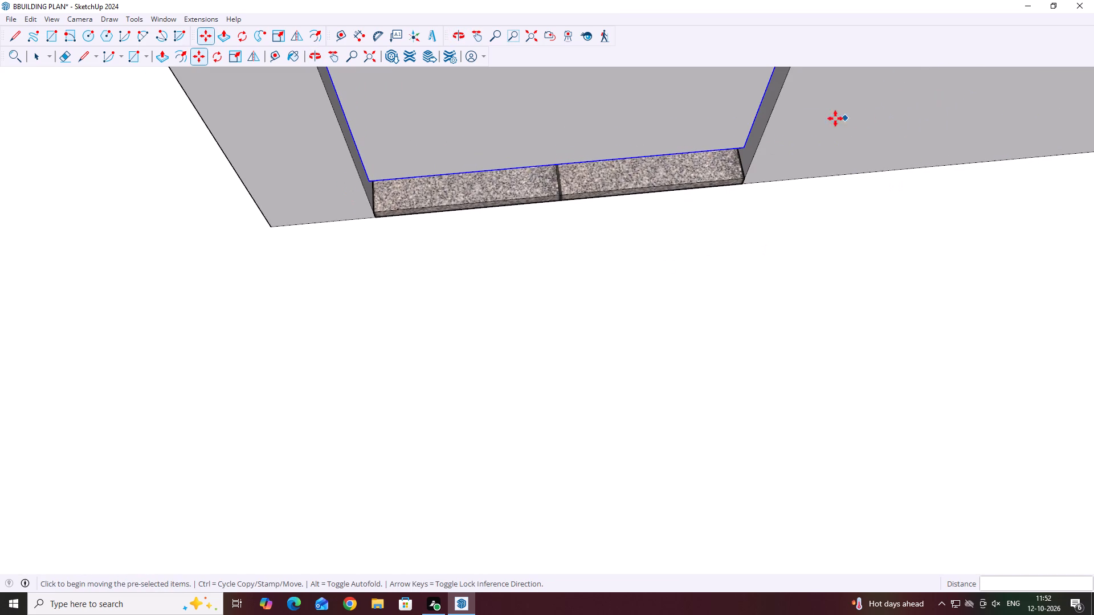
{"action": "scroll", "coordinate": [760, 149], "scroll_direction": "up", "scroll_amount": 17}
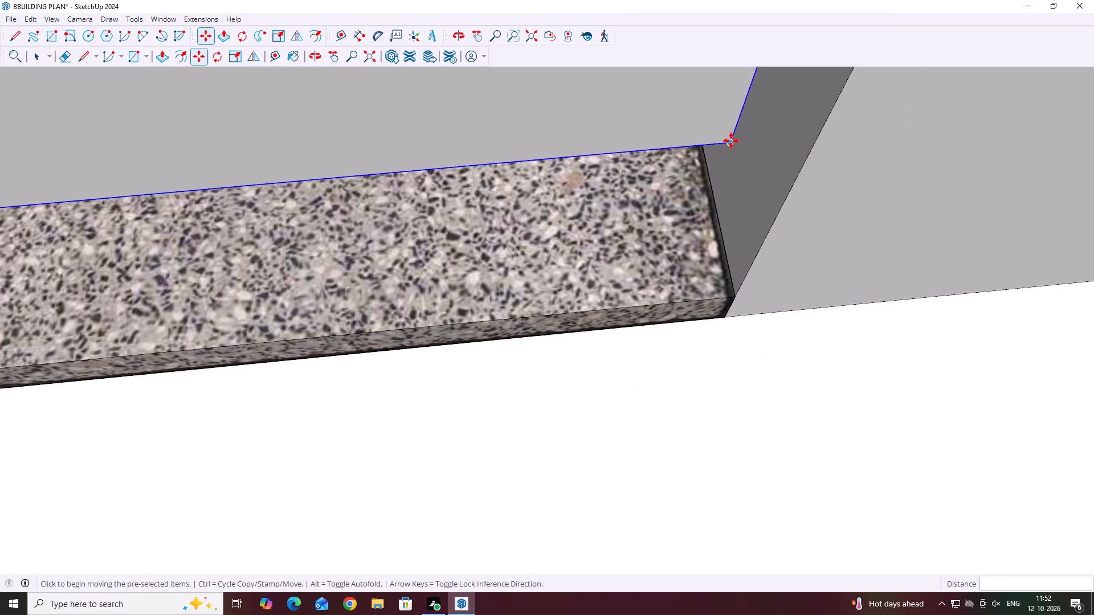
{"action": "left_click", "coordinate": [731, 141]}
{"action": "scroll", "coordinate": [709, 178], "scroll_direction": "up", "scroll_amount": 10}
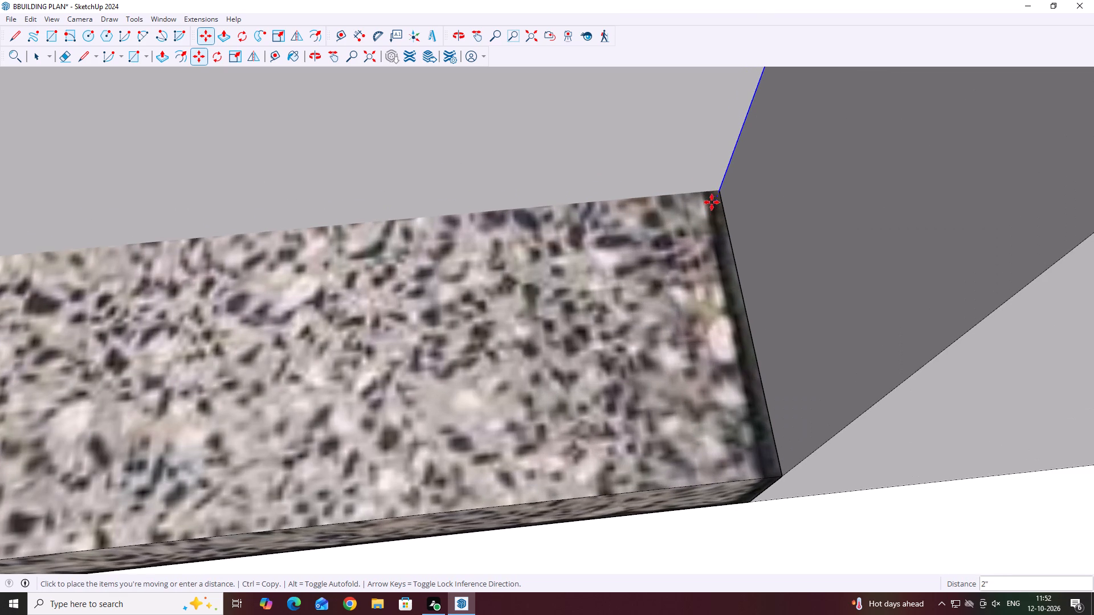
{"action": "left_click", "coordinate": [719, 192]}
{"action": "scroll", "coordinate": [715, 233], "scroll_direction": "down", "scroll_amount": 20}
{"action": "scroll", "coordinate": [715, 233], "scroll_direction": "down", "scroll_amount": 7}
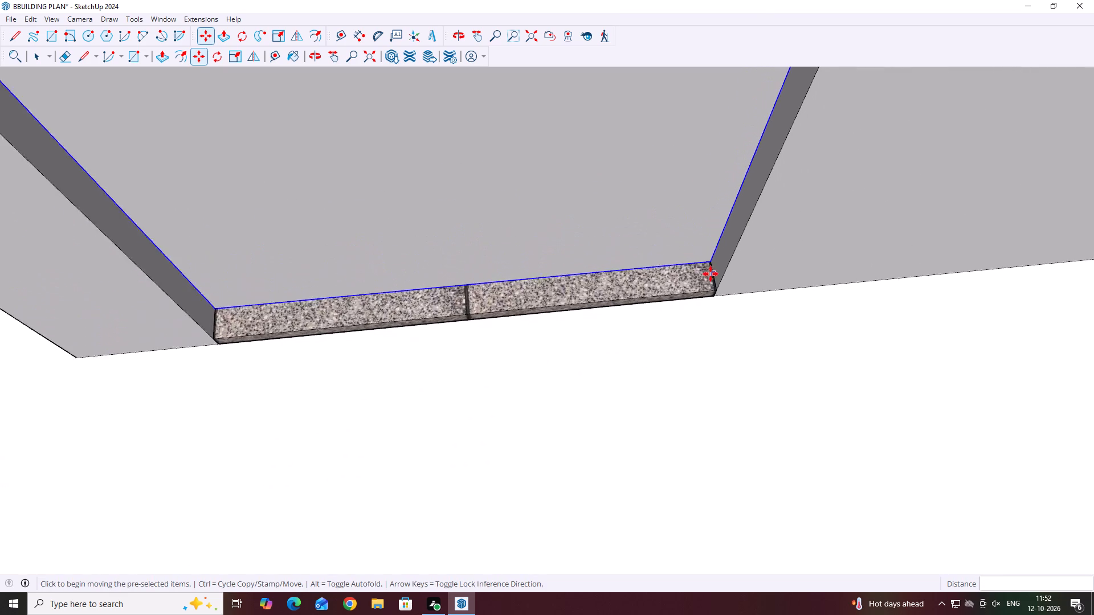
{"action": "scroll", "coordinate": [711, 274], "scroll_direction": "down", "scroll_amount": 10}
{"action": "middle_click_drag", "start_coordinate": [719, 267], "coordinate": [649, 224]}
{"action": "scroll", "coordinate": [649, 237], "scroll_direction": "down", "scroll_amount": 12}
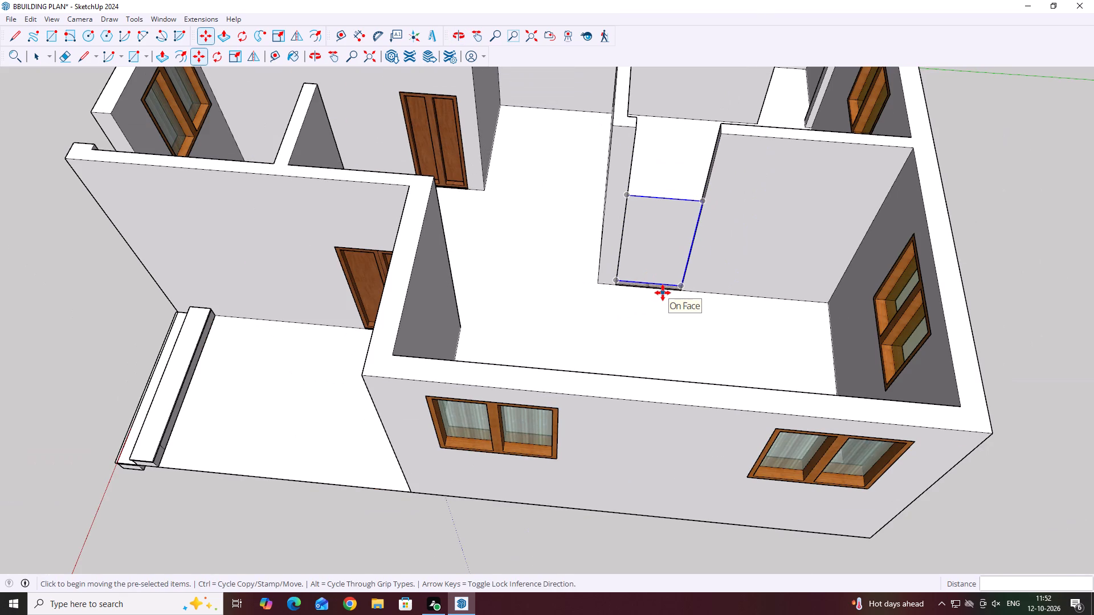
{"action": "scroll", "coordinate": [661, 289], "scroll_direction": "up", "scroll_amount": 1}
Inside the door group, draw a 6' vertical line between the midpoints of the top and bottom edges, splitting the face in two.
{"action": "key", "text": "space"}
{"action": "left_click", "coordinate": [662, 301]}
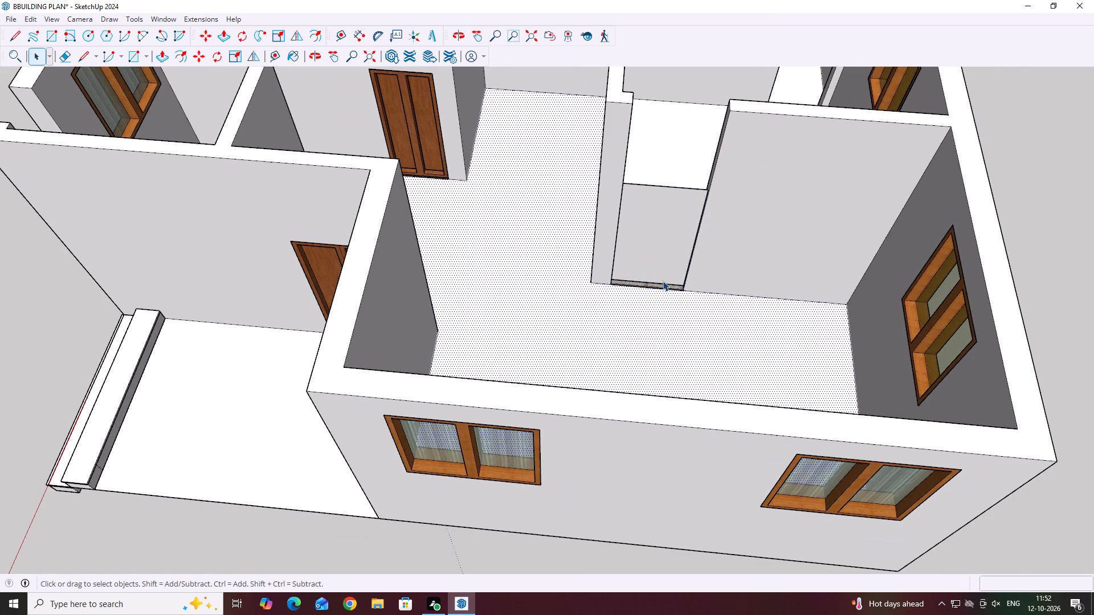
{"action": "scroll", "coordinate": [656, 238], "scroll_direction": "up", "scroll_amount": 4}
{"action": "middle_click_drag", "start_coordinate": [653, 231], "coordinate": [615, 226]}
{"action": "scroll", "coordinate": [681, 195], "scroll_direction": "up", "scroll_amount": 7}
{"action": "middle_click_drag", "start_coordinate": [695, 183], "coordinate": [704, 189]}
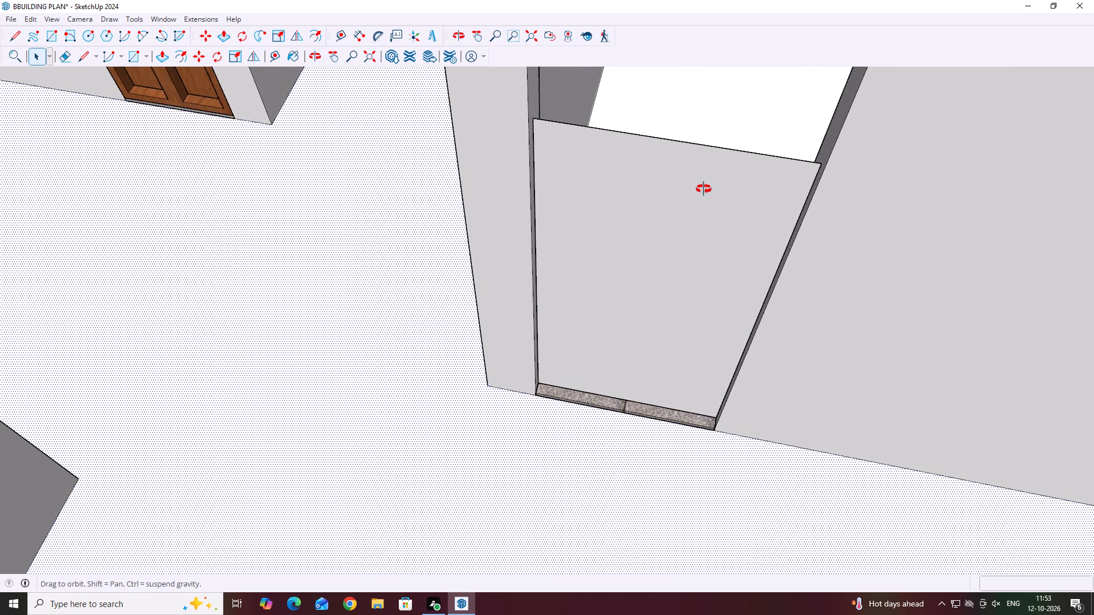
{"action": "middle_click_drag", "start_coordinate": [704, 189], "coordinate": [710, 159]}
{"action": "middle_click_drag", "start_coordinate": [605, 271], "coordinate": [635, 223]}
{"action": "left_click", "coordinate": [642, 240]}
{"action": "triple_click", "coordinate": [658, 244]}
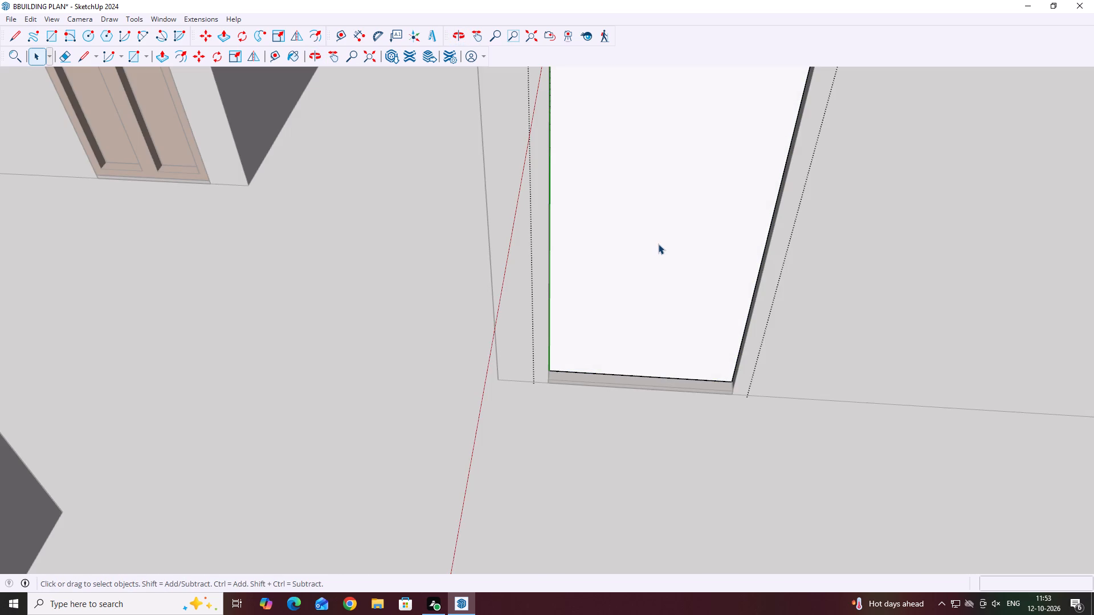
{"action": "scroll", "coordinate": [663, 257], "scroll_direction": "down", "scroll_amount": 5}
{"action": "key", "text": "l"}
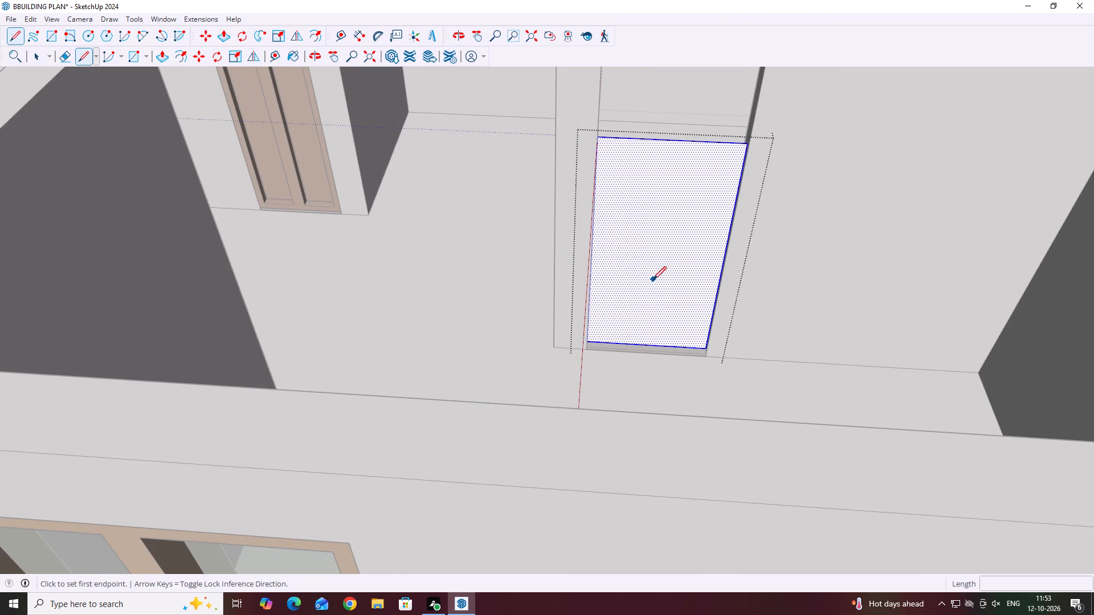
{"action": "scroll", "coordinate": [653, 280], "scroll_direction": "down", "scroll_amount": 3}
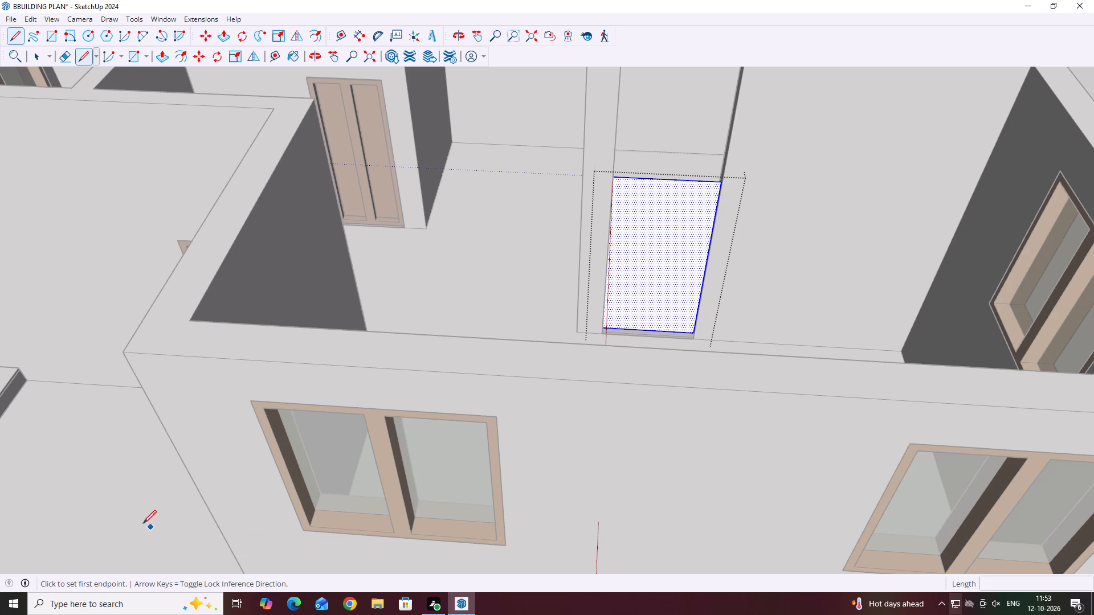
{"action": "scroll", "coordinate": [664, 185], "scroll_direction": "up", "scroll_amount": 5}
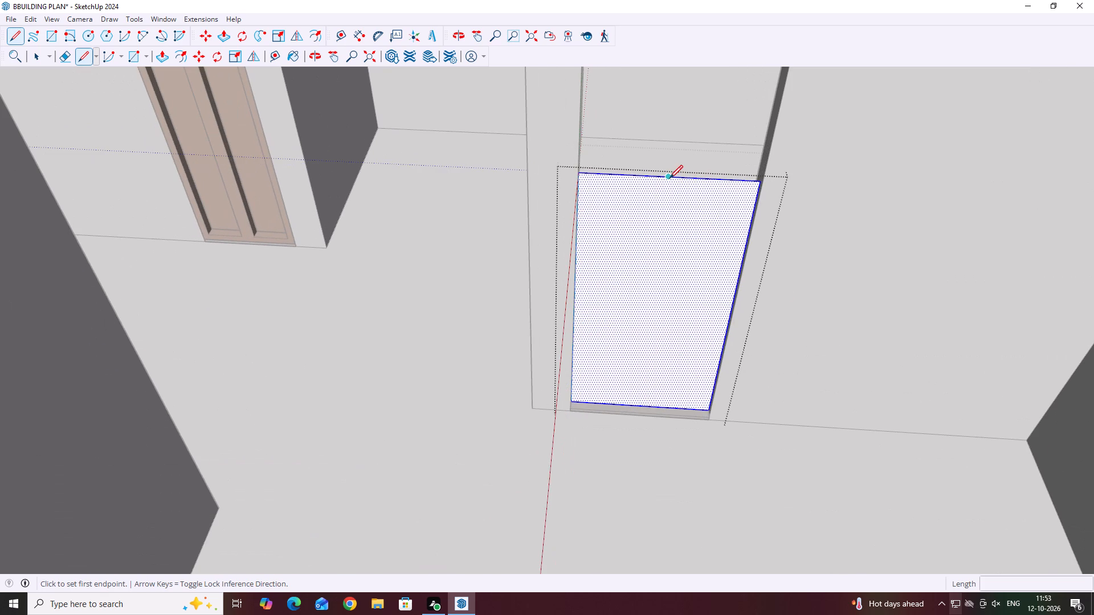
{"action": "left_click", "coordinate": [670, 178]}
{"action": "scroll", "coordinate": [640, 397], "scroll_direction": "up", "scroll_amount": 6}
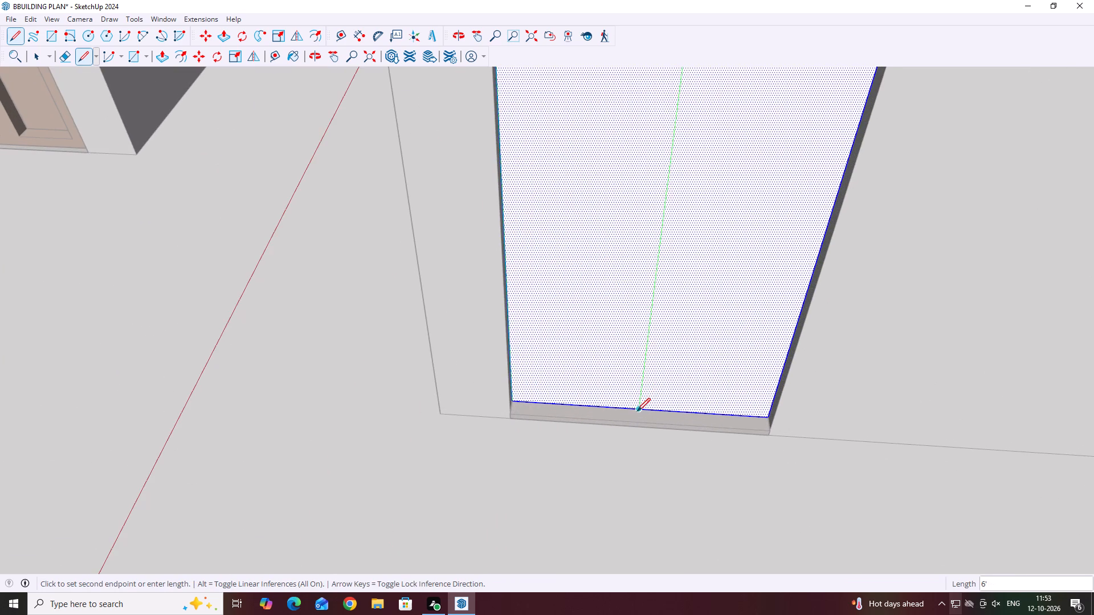
{"action": "left_click", "coordinate": [637, 411]}
{"action": "key", "text": "space"}
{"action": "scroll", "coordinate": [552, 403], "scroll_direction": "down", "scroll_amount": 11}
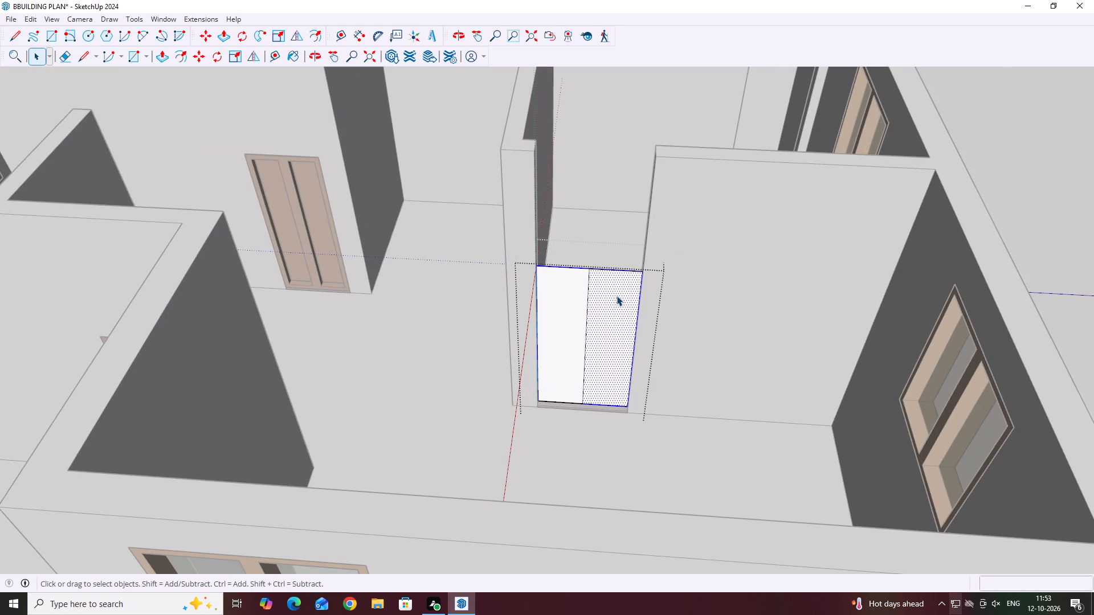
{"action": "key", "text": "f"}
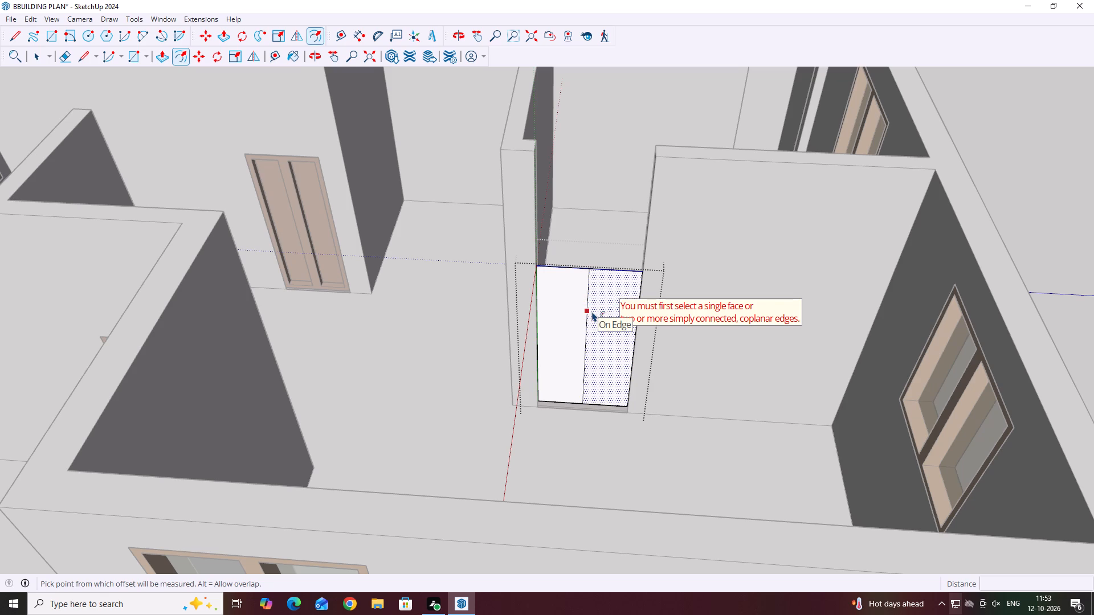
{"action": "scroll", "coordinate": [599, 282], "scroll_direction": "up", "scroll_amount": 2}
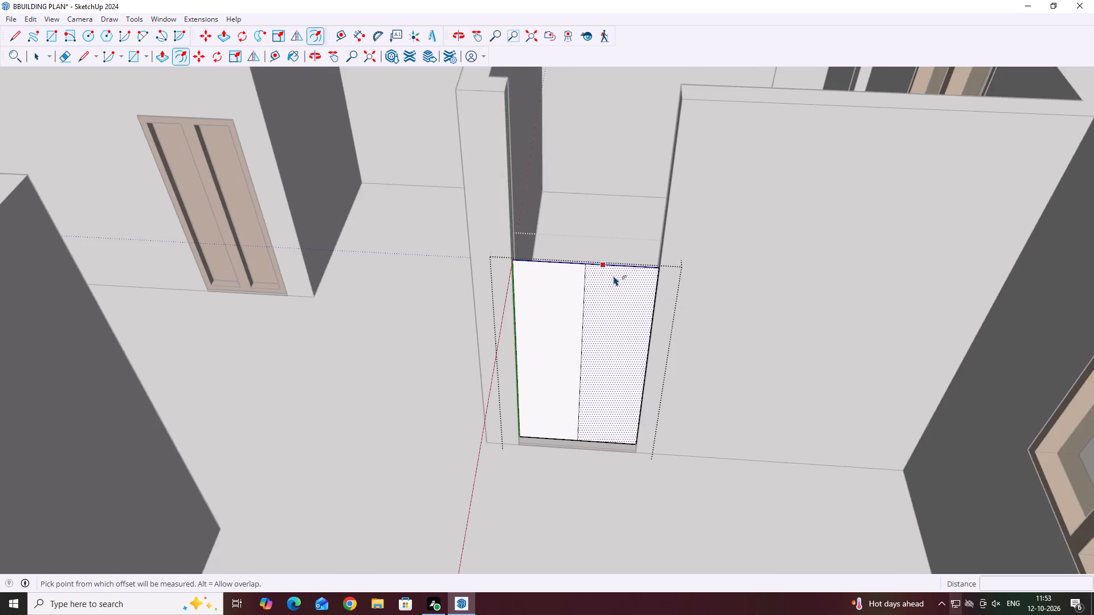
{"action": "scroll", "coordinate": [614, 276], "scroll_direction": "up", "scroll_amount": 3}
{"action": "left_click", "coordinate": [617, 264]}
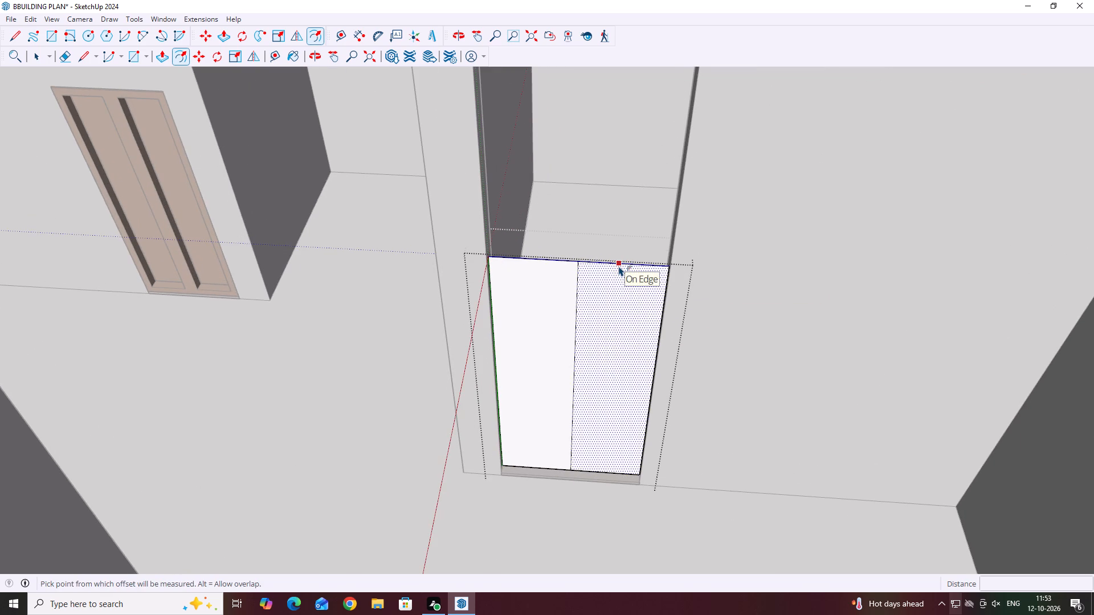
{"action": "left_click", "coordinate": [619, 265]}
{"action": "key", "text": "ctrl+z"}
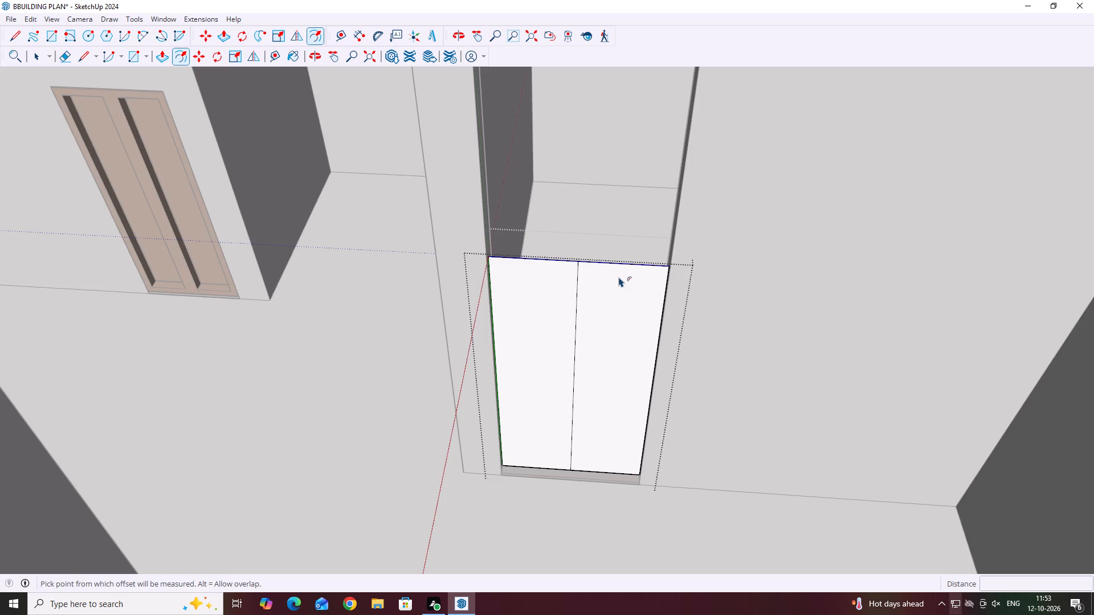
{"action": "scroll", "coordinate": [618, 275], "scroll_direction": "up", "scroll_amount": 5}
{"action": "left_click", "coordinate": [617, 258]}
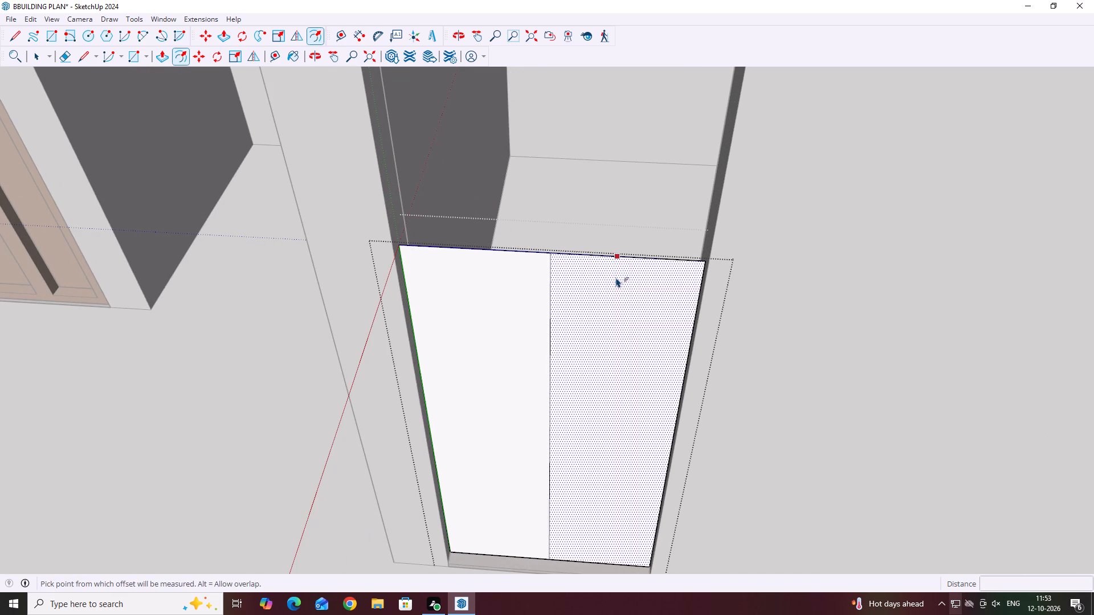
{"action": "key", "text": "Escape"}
Offset the outline of the door's right-hand half 2" inward to form a leaf frame.
{"action": "scroll", "coordinate": [617, 281], "scroll_direction": "up", "scroll_amount": 1}
{"action": "key", "text": "space"}
{"action": "left_click", "coordinate": [602, 280]}
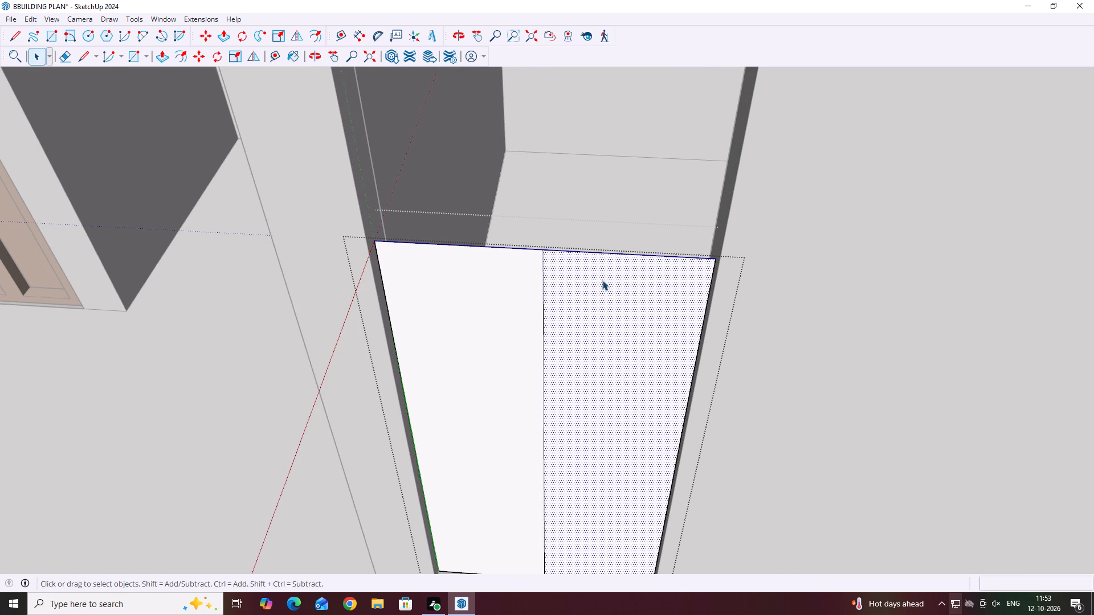
{"action": "key", "text": "f"}
{"action": "left_click", "coordinate": [608, 255]}
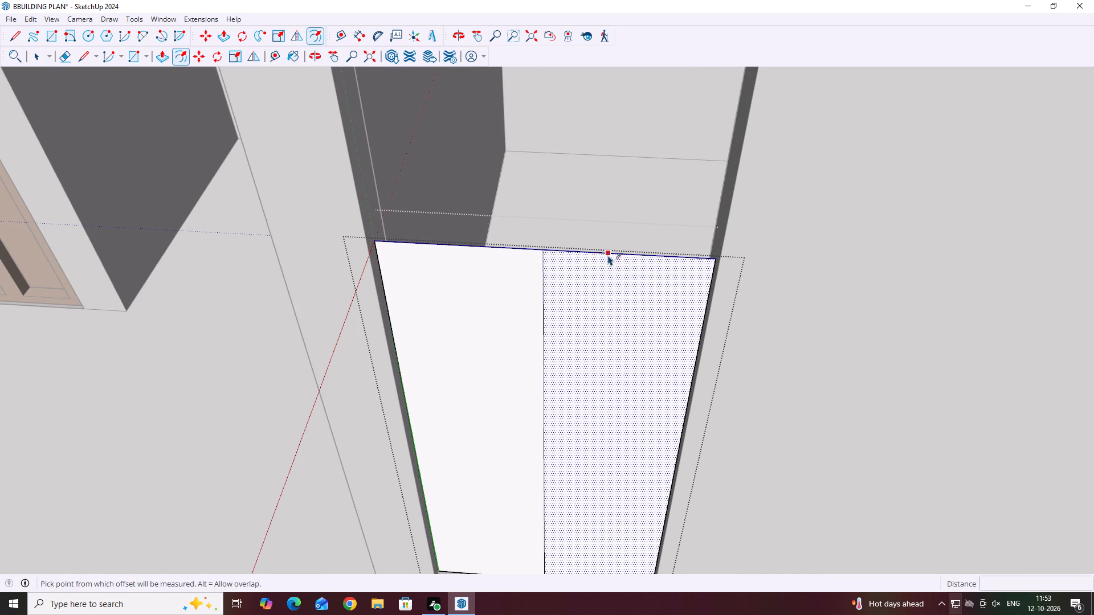
{"action": "key", "text": "2"}
{"action": "key", "text": "Return"}
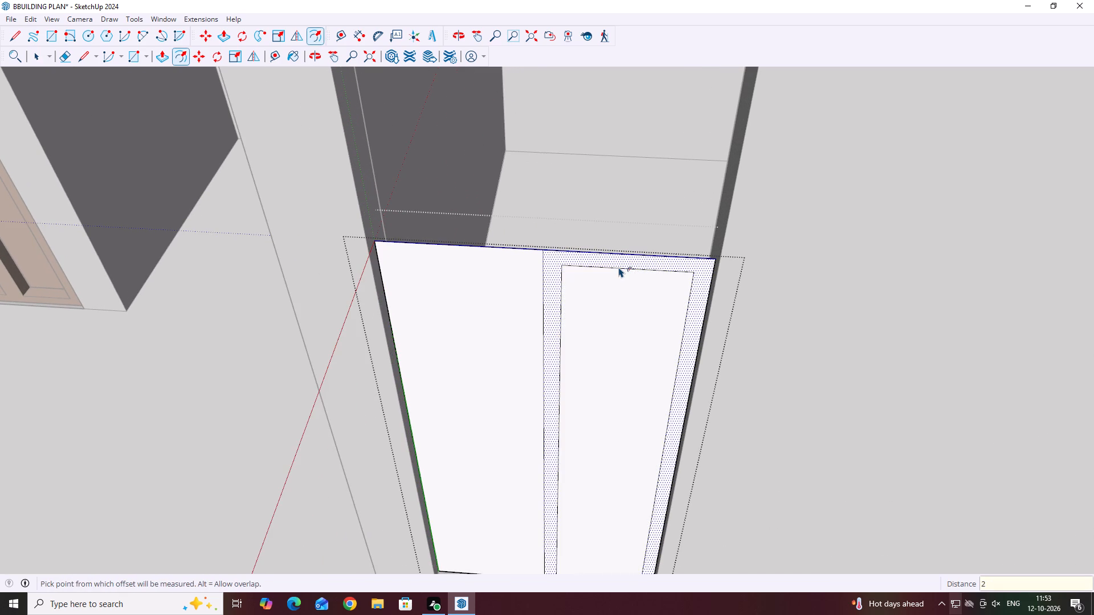
{"action": "key", "text": "space"}
Offset the outline of the door's left-hand half 2" inward to form the matching leaf frame.
{"action": "scroll", "coordinate": [435, 320], "scroll_direction": "down", "scroll_amount": 4}
{"action": "left_click", "coordinate": [435, 319]}
{"action": "scroll", "coordinate": [438, 304], "scroll_direction": "up", "scroll_amount": 4}
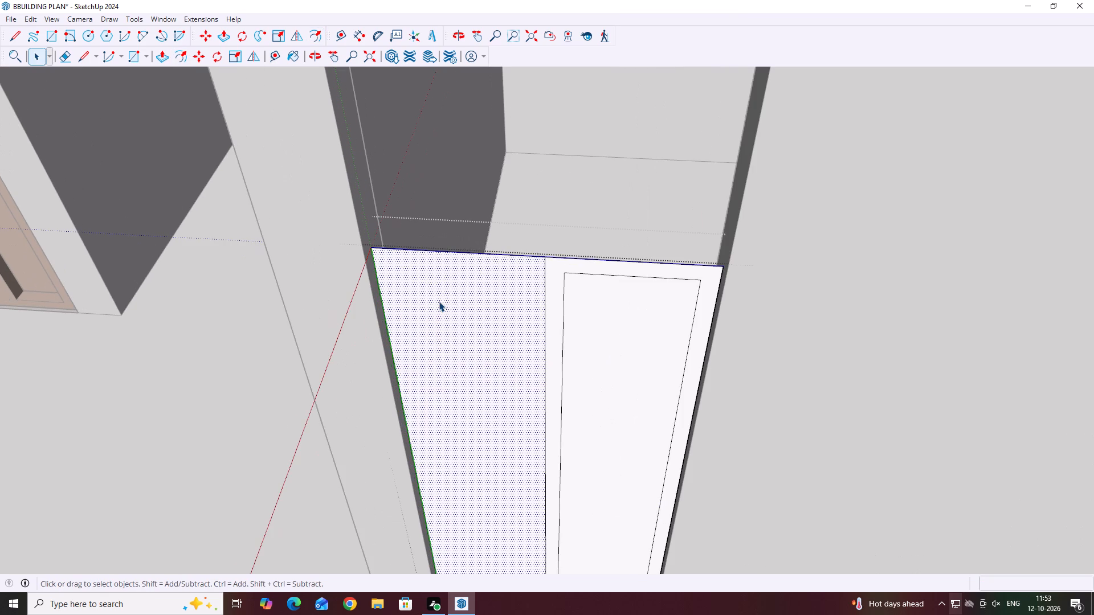
{"action": "key", "text": "f"}
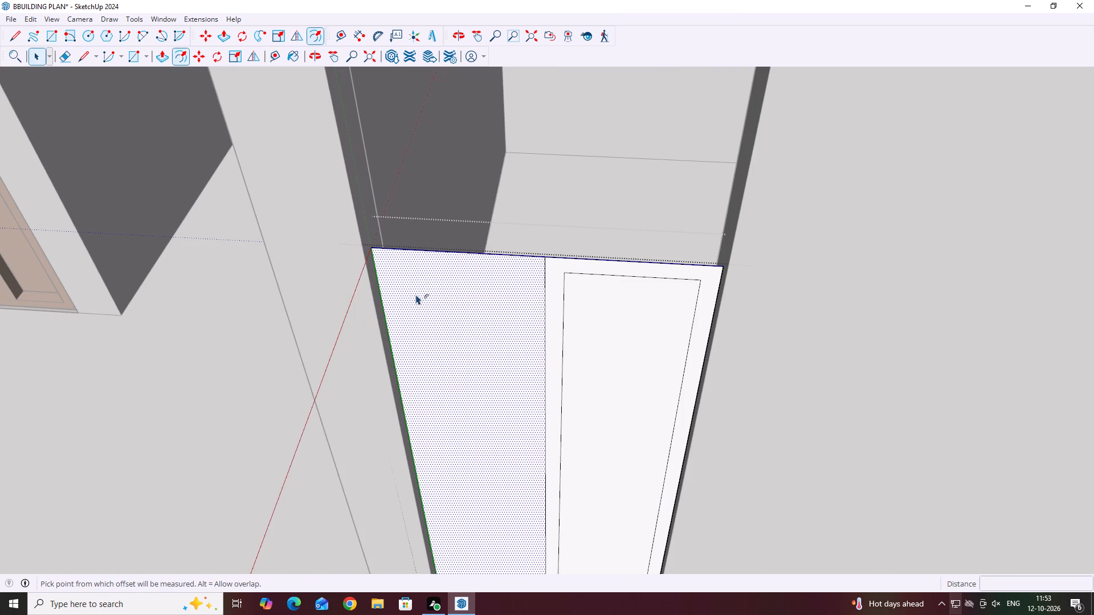
{"action": "left_click", "coordinate": [462, 253]}
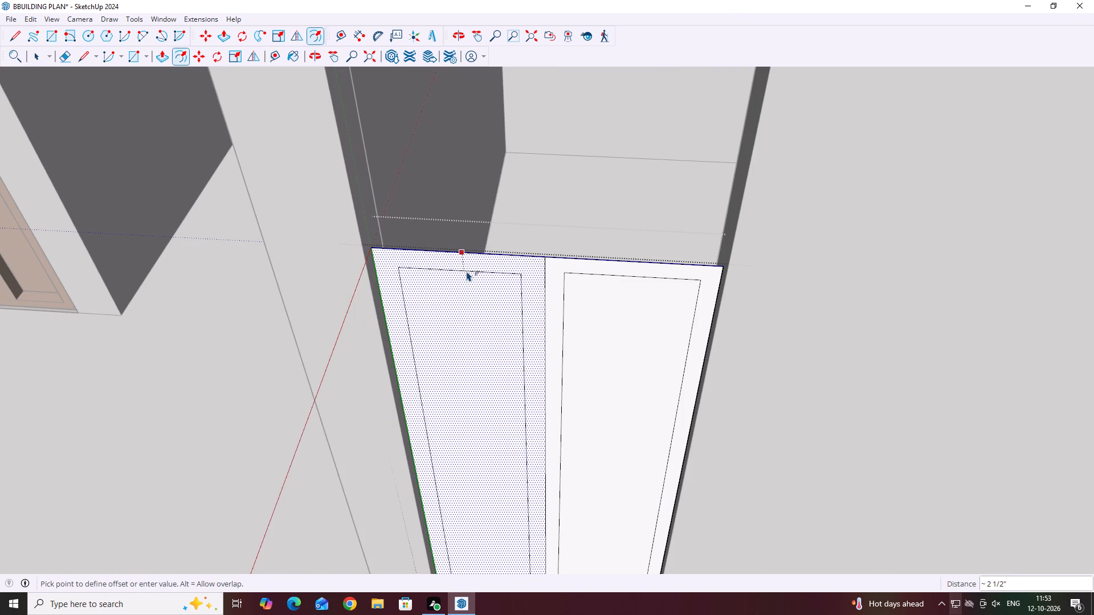
{"action": "key", "text": "2"}
{"action": "key", "text": "Return"}
{"action": "key", "text": "space"}
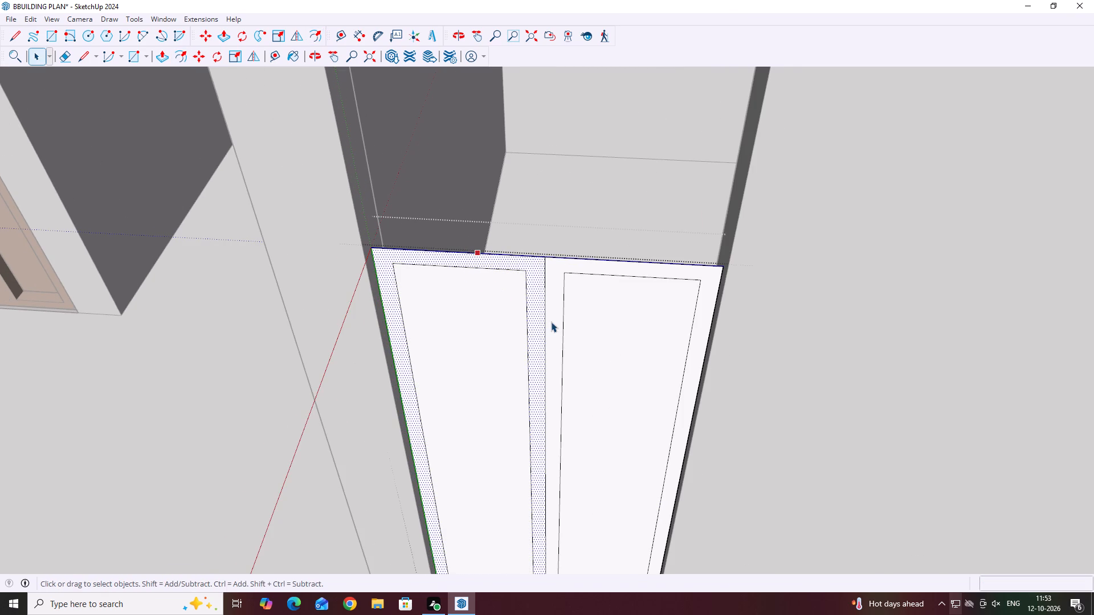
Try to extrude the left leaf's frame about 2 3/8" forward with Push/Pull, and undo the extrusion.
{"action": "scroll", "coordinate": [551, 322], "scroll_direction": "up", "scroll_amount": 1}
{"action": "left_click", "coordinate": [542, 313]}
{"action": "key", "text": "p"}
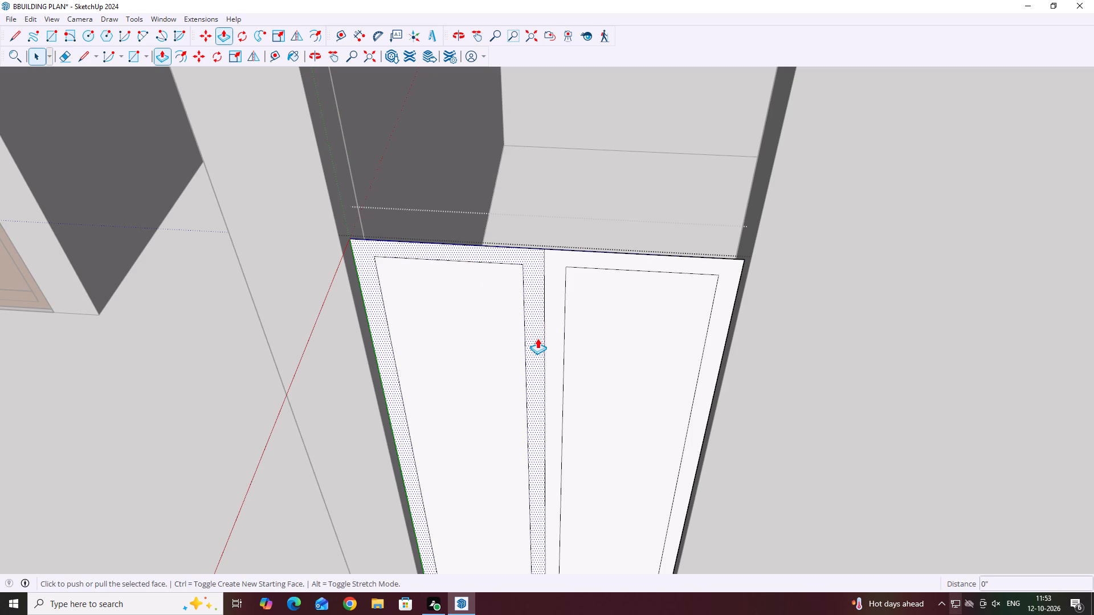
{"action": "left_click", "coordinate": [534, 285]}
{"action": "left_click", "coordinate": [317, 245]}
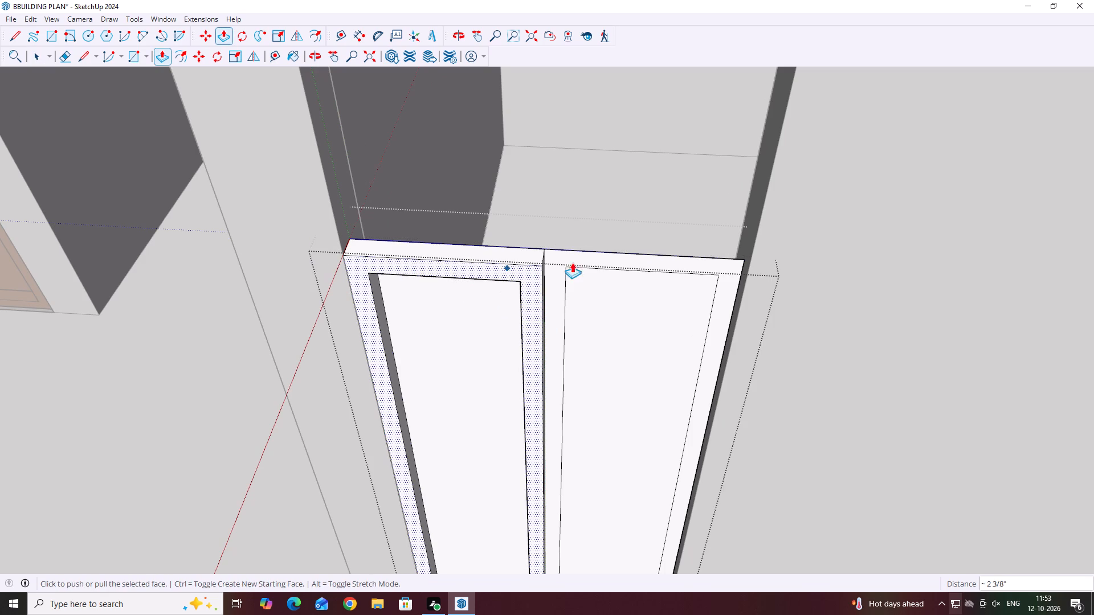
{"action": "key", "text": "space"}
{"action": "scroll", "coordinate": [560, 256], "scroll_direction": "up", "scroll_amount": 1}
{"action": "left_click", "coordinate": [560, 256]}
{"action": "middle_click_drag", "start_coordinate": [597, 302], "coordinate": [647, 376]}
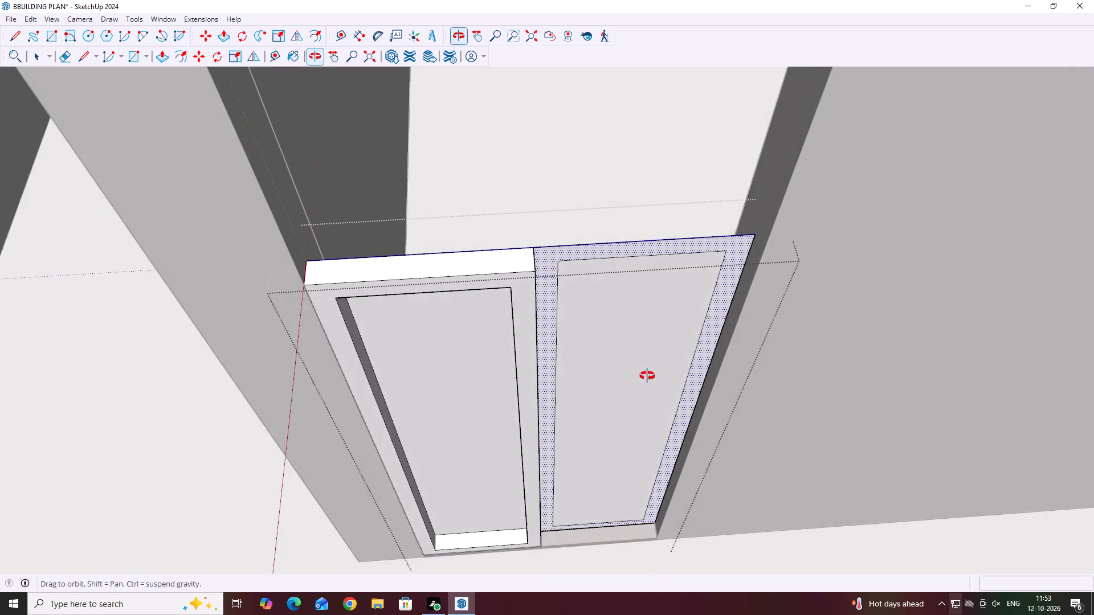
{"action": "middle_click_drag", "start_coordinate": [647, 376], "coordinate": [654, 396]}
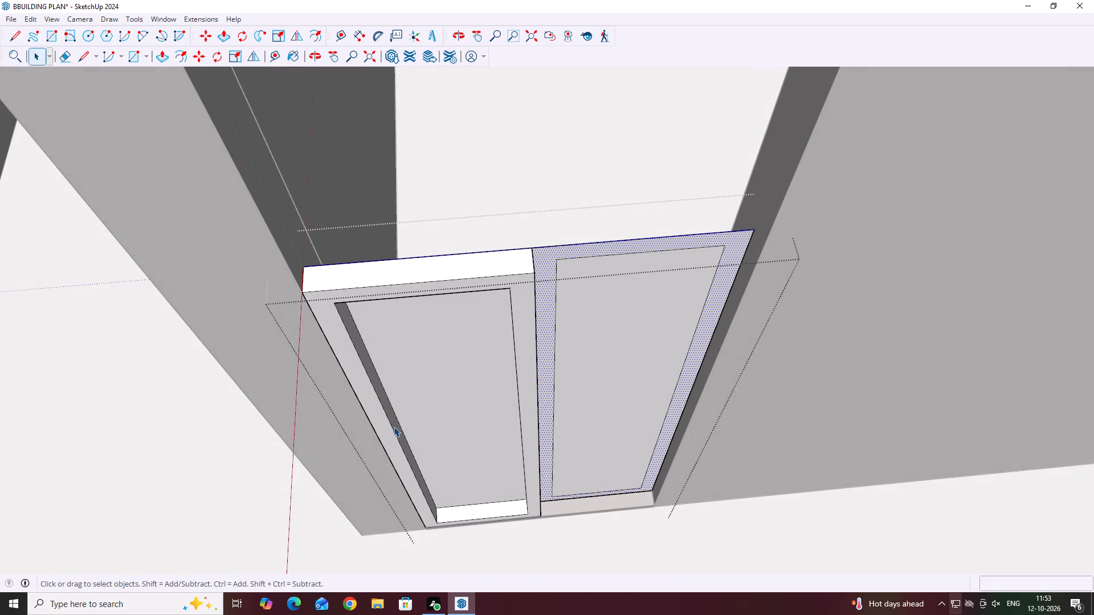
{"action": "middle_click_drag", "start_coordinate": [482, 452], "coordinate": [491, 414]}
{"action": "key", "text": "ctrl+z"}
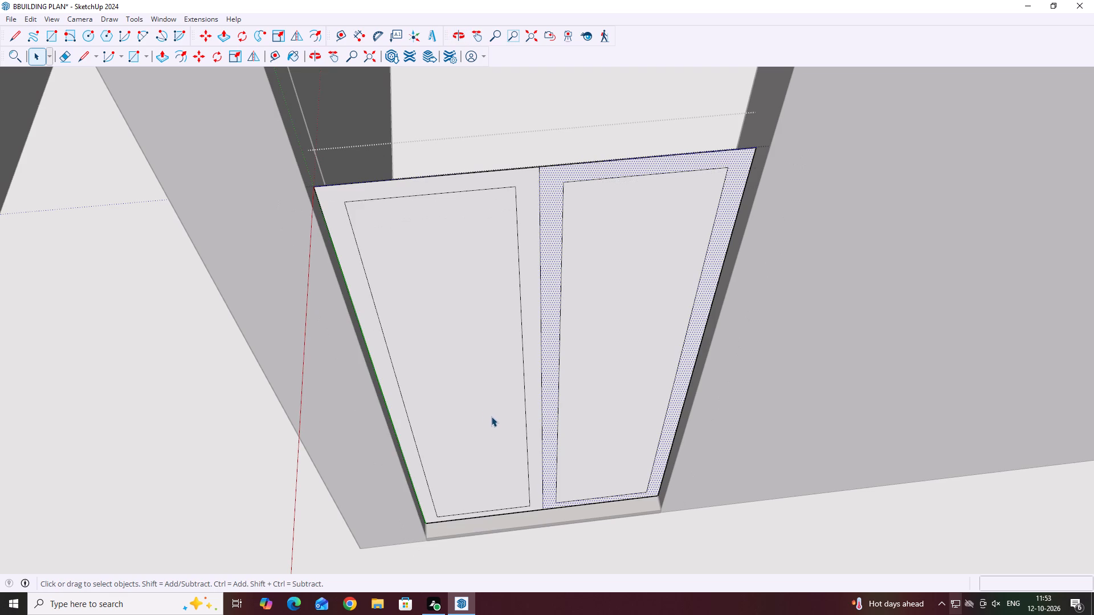
Move the door group back so its lower corner sits on the rear corner of the granite threshold.
{"action": "scroll", "coordinate": [487, 393], "scroll_direction": "down", "scroll_amount": 6}
{"action": "left_click", "coordinate": [615, 510]}
{"action": "scroll", "coordinate": [533, 454], "scroll_direction": "up", "scroll_amount": 3}
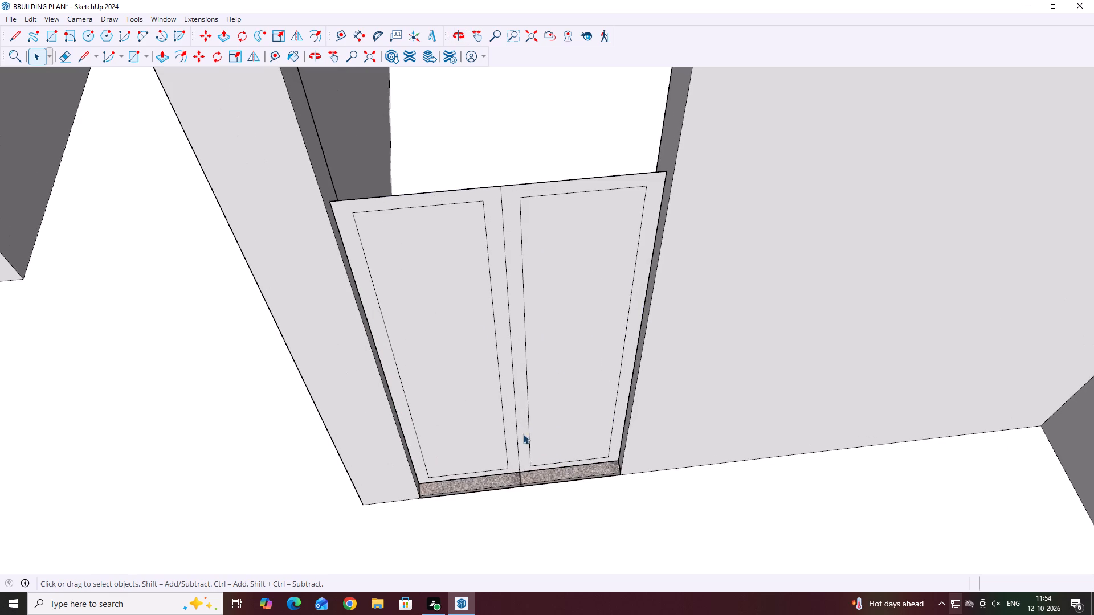
{"action": "left_click", "coordinate": [526, 423]}
{"action": "middle_click_drag", "start_coordinate": [544, 453], "coordinate": [538, 453]}
{"action": "key", "text": "m"}
{"action": "scroll", "coordinate": [418, 483], "scroll_direction": "up", "scroll_amount": 4}
{"action": "middle_click_drag", "start_coordinate": [421, 483], "coordinate": [400, 493]}
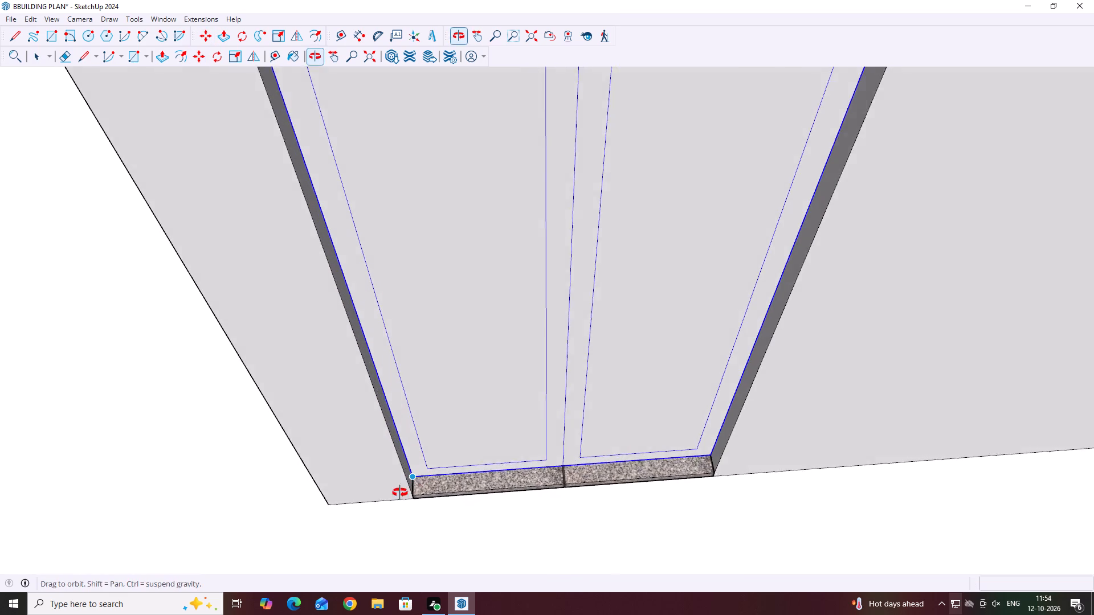
{"action": "middle_click_drag", "start_coordinate": [400, 493], "coordinate": [379, 498]}
{"action": "scroll", "coordinate": [403, 492], "scroll_direction": "up", "scroll_amount": 5}
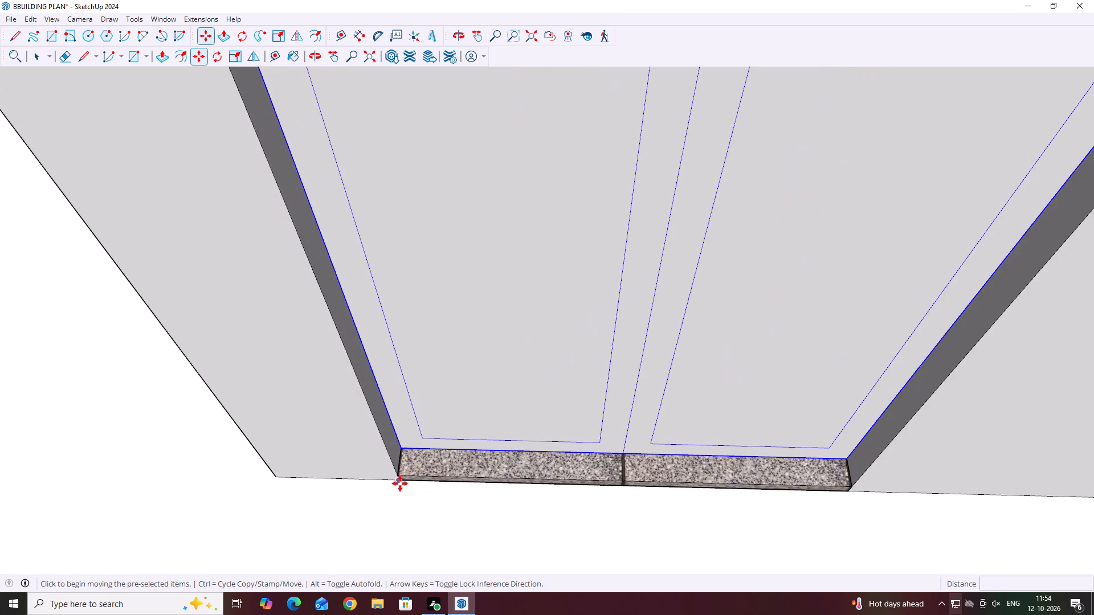
{"action": "scroll", "coordinate": [400, 483], "scroll_direction": "up", "scroll_amount": 8}
{"action": "left_click", "coordinate": [393, 429]}
{"action": "scroll", "coordinate": [411, 347], "scroll_direction": "down", "scroll_amount": 2}
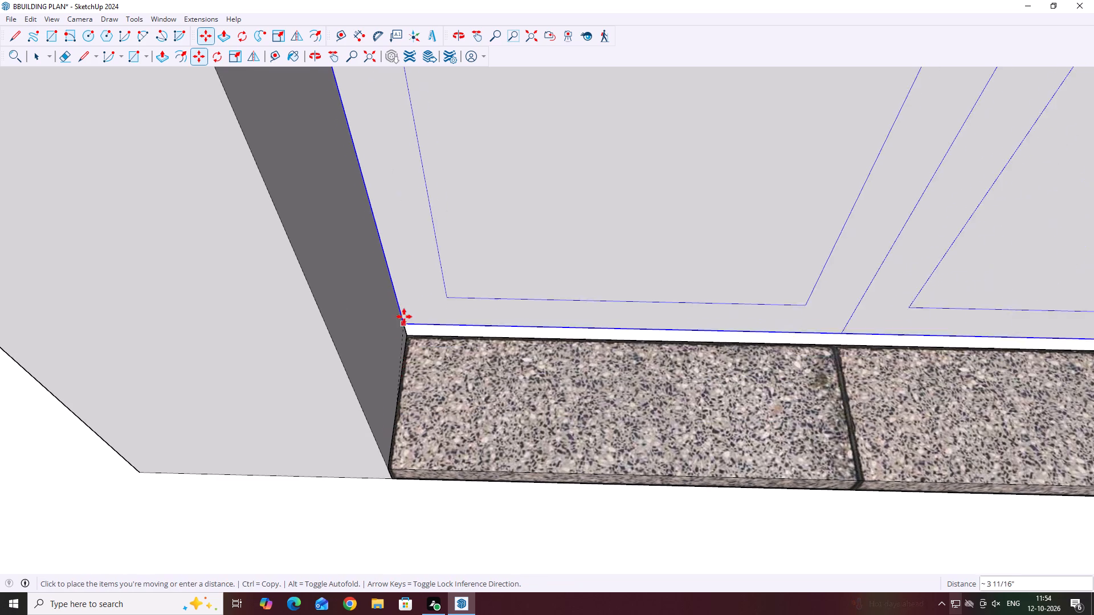
{"action": "left_click", "coordinate": [410, 335]}
{"action": "scroll", "coordinate": [397, 404], "scroll_direction": "down", "scroll_amount": 11}
{"action": "key", "text": "space"}
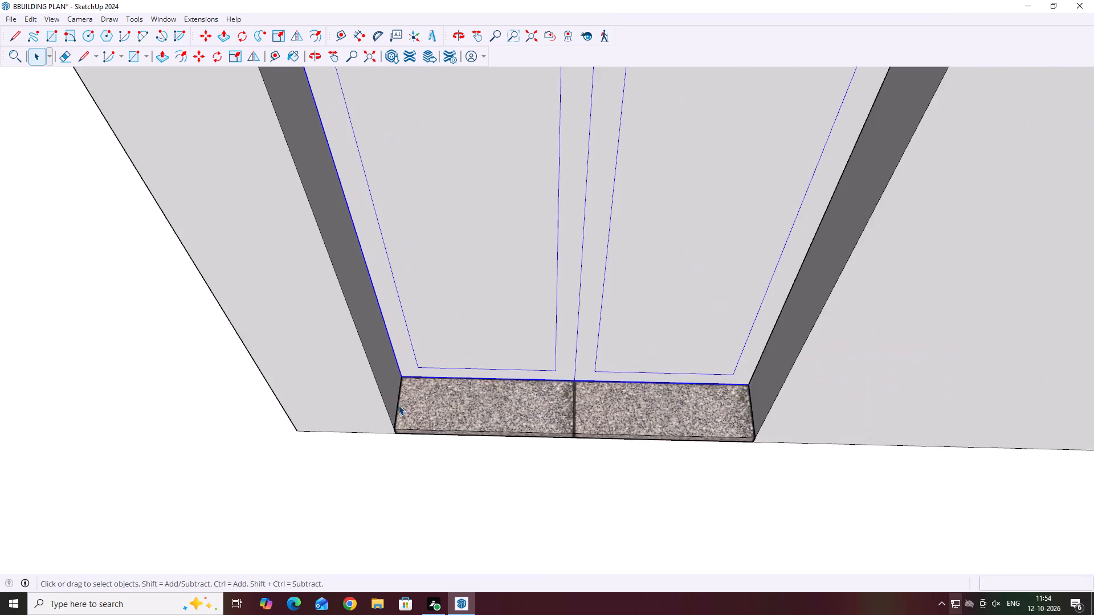
Inside the door group, extrude the left leaf's frame 6" forward with Push/Pull.
{"action": "scroll", "coordinate": [398, 405], "scroll_direction": "down", "scroll_amount": 6}
{"action": "scroll", "coordinate": [501, 388], "scroll_direction": "up", "scroll_amount": 3}
{"action": "triple_click", "coordinate": [488, 382]}
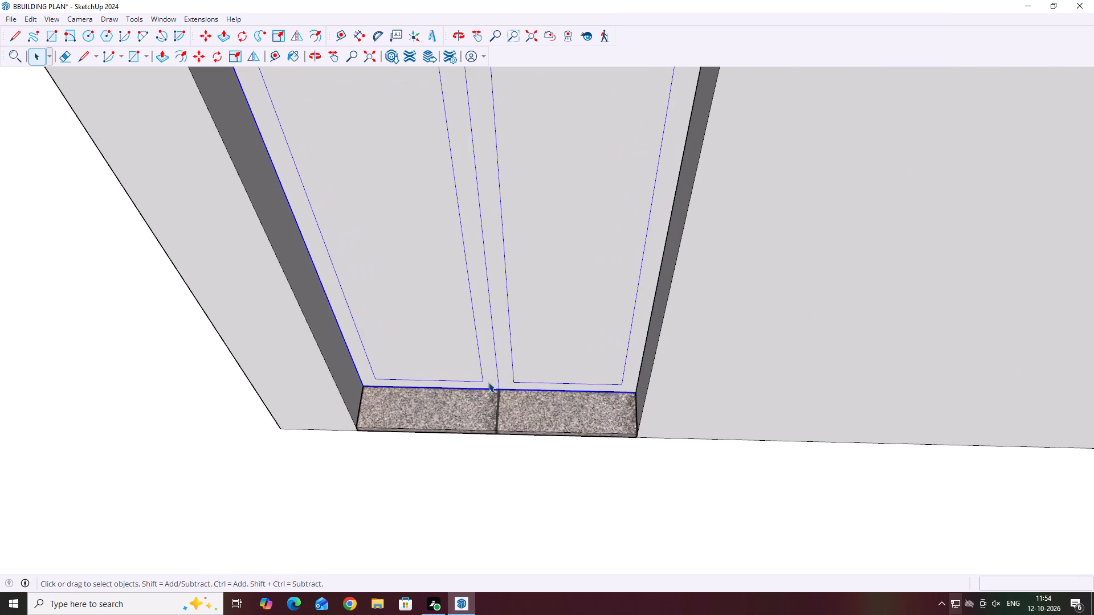
{"action": "scroll", "coordinate": [491, 382], "scroll_direction": "up", "scroll_amount": 3}
{"action": "left_click", "coordinate": [491, 382]}
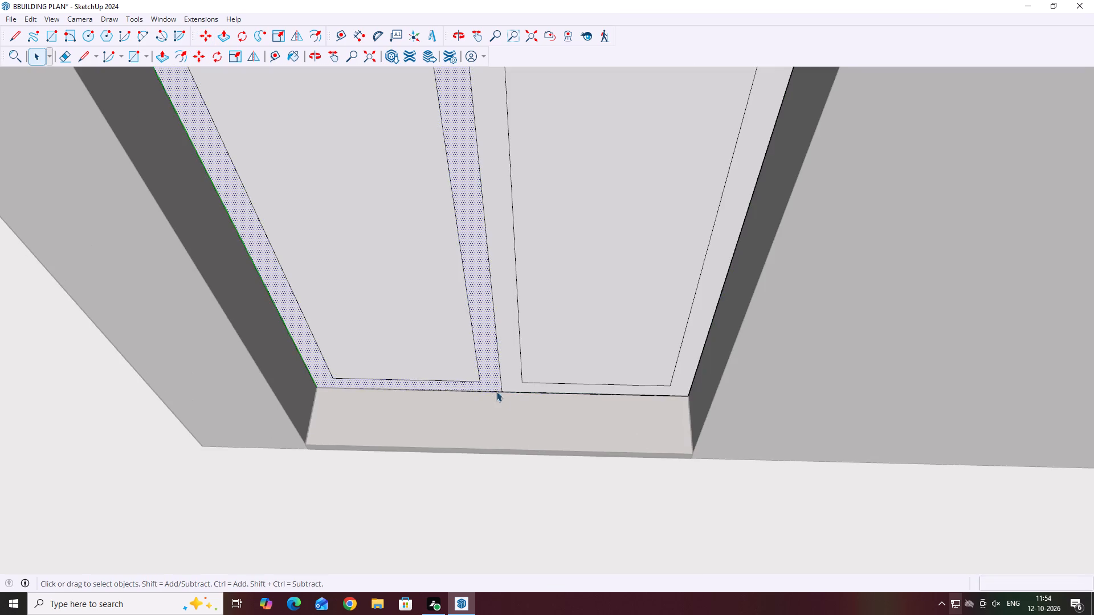
{"action": "middle_click_drag", "start_coordinate": [505, 395], "coordinate": [546, 387]}
{"action": "key", "text": "p"}
{"action": "scroll", "coordinate": [484, 373], "scroll_direction": "up", "scroll_amount": 4}
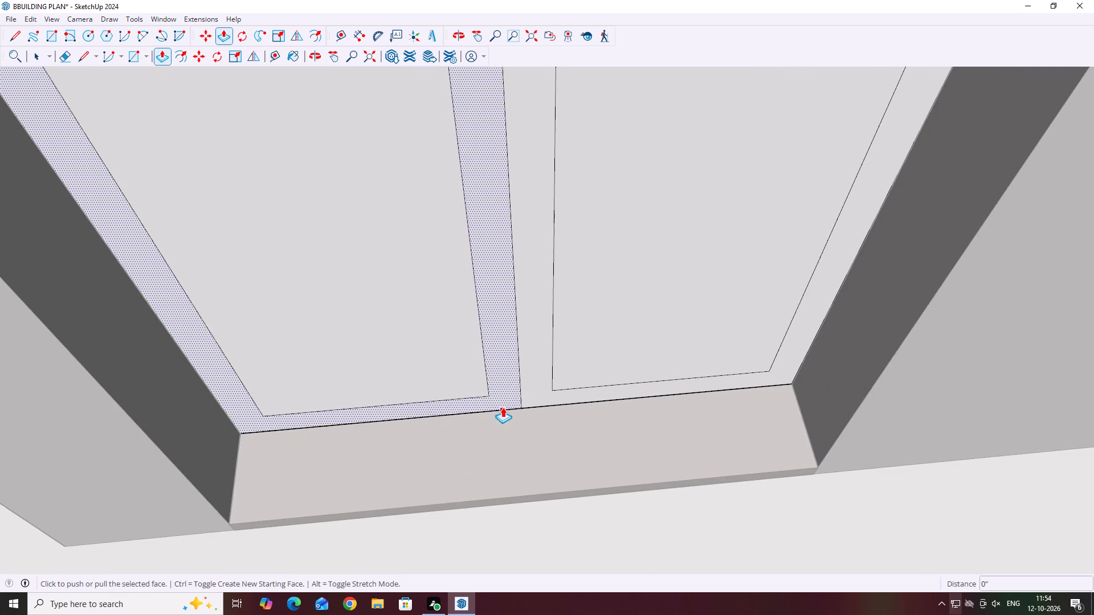
{"action": "left_click", "coordinate": [509, 392]}
{"action": "scroll", "coordinate": [478, 407], "scroll_direction": "down", "scroll_amount": 5}
{"action": "left_click", "coordinate": [290, 440]}
{"action": "scroll", "coordinate": [308, 445], "scroll_direction": "down", "scroll_amount": 2}
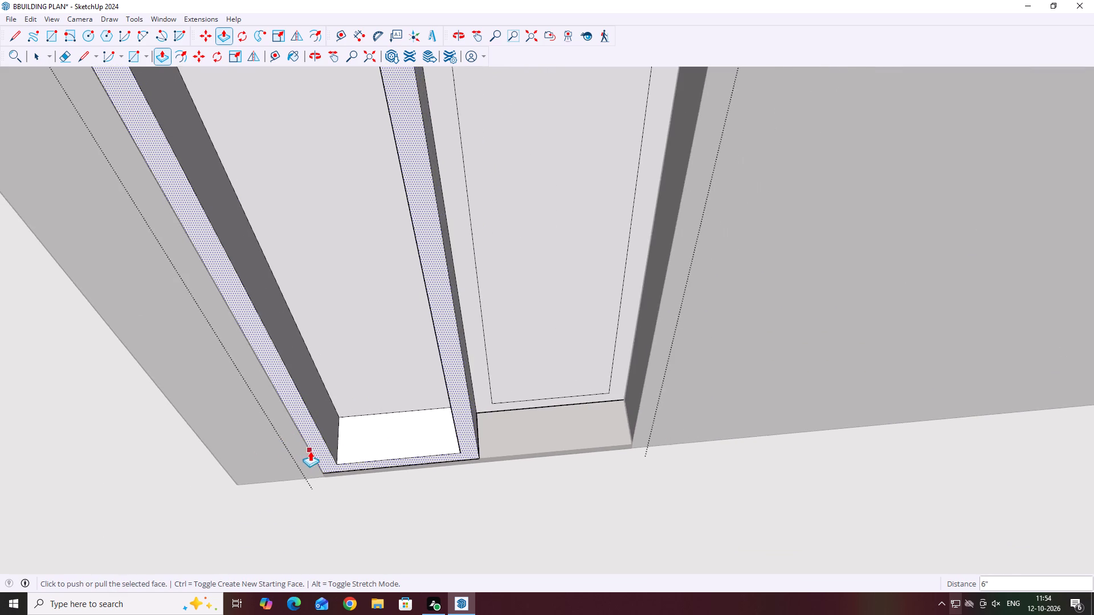
Extrude the right leaf's frame forward 6" to match the left one.
{"action": "scroll", "coordinate": [532, 423], "scroll_direction": "up", "scroll_amount": 6}
{"action": "key", "text": "space"}
{"action": "left_click", "coordinate": [453, 405]}
{"action": "middle_click_drag", "start_coordinate": [583, 419], "coordinate": [542, 401]}
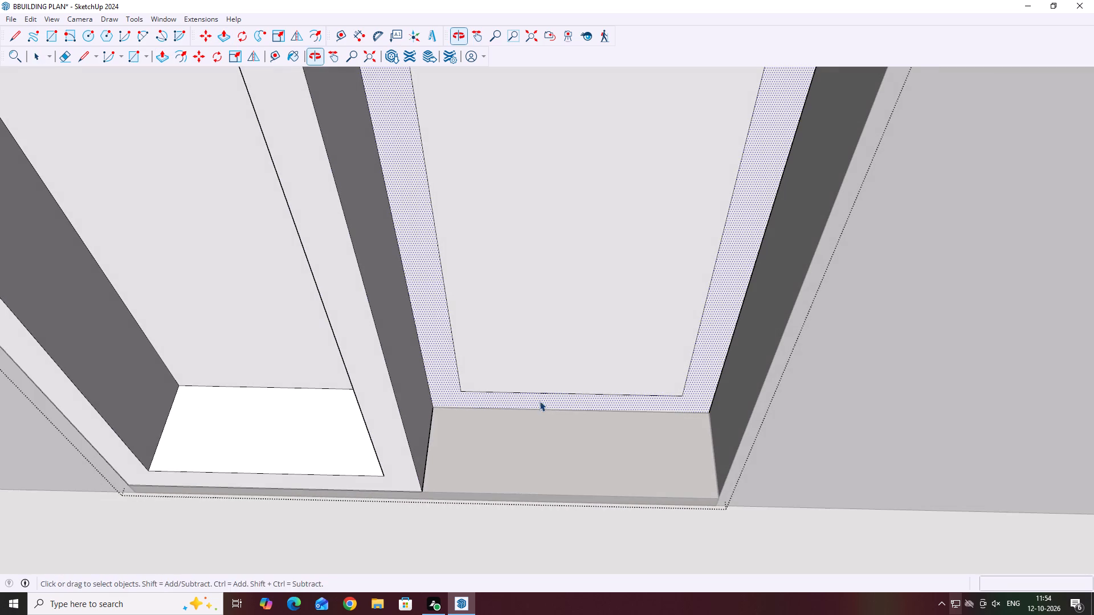
{"action": "key", "text": "p"}
{"action": "left_click", "coordinate": [495, 397]}
{"action": "left_click", "coordinate": [843, 437]}
{"action": "scroll", "coordinate": [389, 451], "scroll_direction": "down", "scroll_amount": 3}
{"action": "key", "text": "space"}
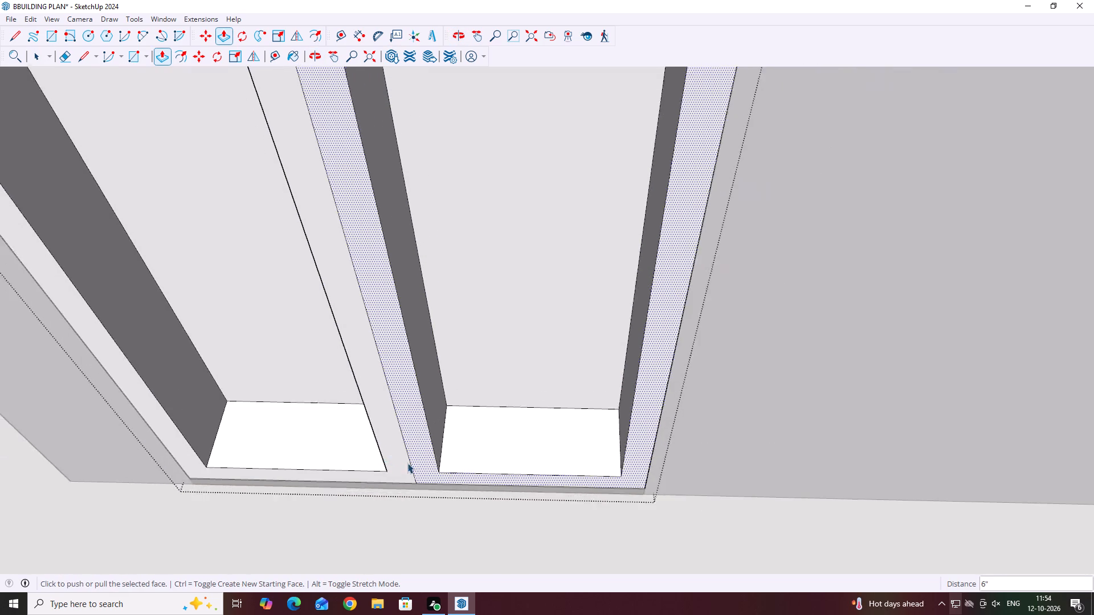
Delete the panel faces inside both leaf frames to leave the two openings clear.
{"action": "scroll", "coordinate": [407, 463], "scroll_direction": "down", "scroll_amount": 14}
{"action": "middle_click_drag", "start_coordinate": [393, 372], "coordinate": [458, 312]}
{"action": "scroll", "coordinate": [475, 359], "scroll_direction": "up", "scroll_amount": 3}
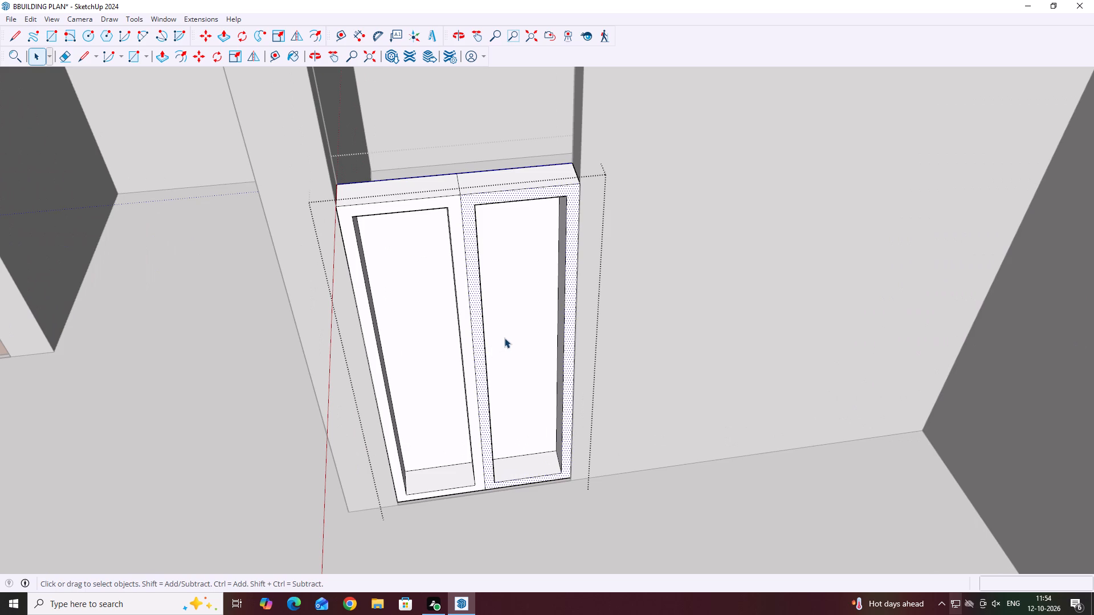
{"action": "left_click", "coordinate": [504, 338]}
{"action": "key", "text": "Delete"}
{"action": "left_click", "coordinate": [431, 346]}
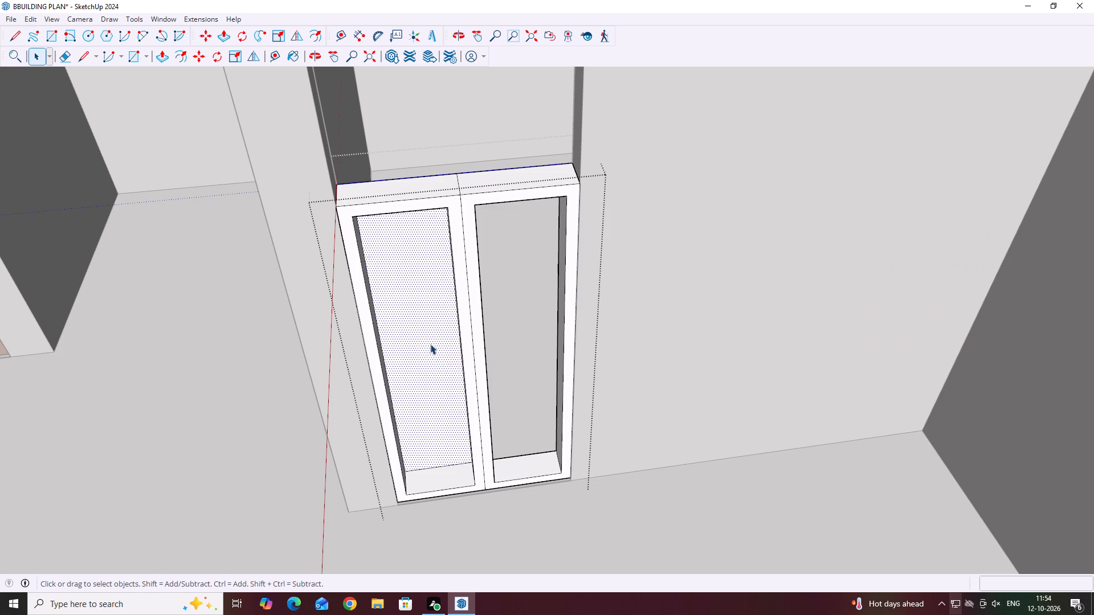
{"action": "key", "text": "Delete"}
On the back of the door frame, draw a 2" by 2" rectangle at each of the two upper corners.
{"action": "scroll", "coordinate": [605, 441], "scroll_direction": "down", "scroll_amount": 5}
{"action": "middle_click_drag", "start_coordinate": [611, 428], "coordinate": [258, 437]}
{"action": "scroll", "coordinate": [258, 437], "scroll_direction": "down", "scroll_amount": 6}
{"action": "middle_click_drag", "start_coordinate": [746, 307], "coordinate": [236, 325]}
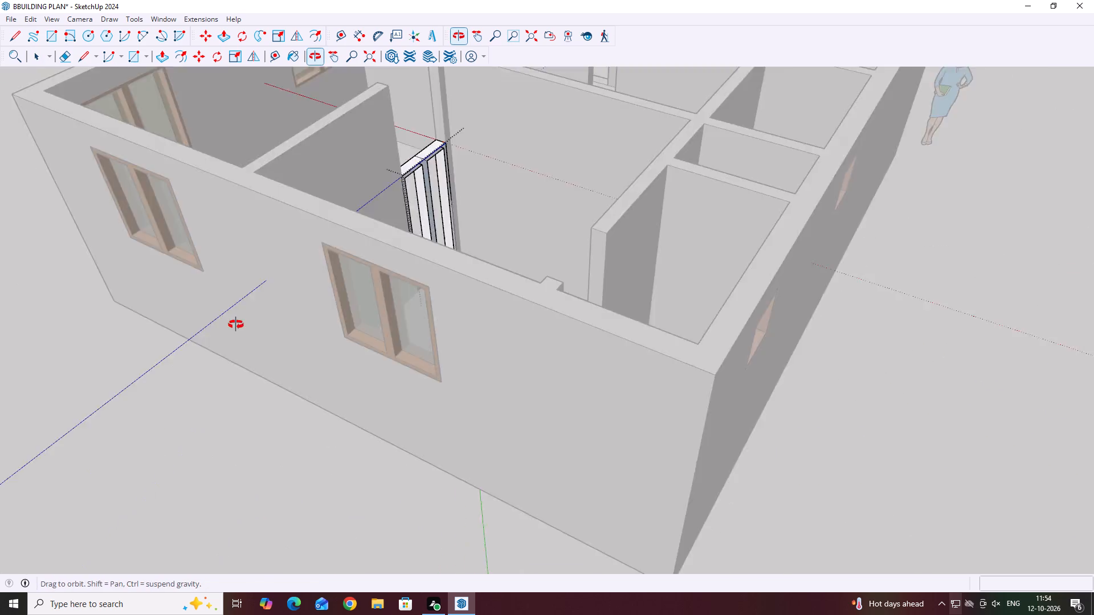
{"action": "middle_click_drag", "start_coordinate": [236, 325], "coordinate": [186, 329]}
{"action": "scroll", "coordinate": [534, 88], "scroll_direction": "up", "scroll_amount": 12}
{"action": "middle_click_drag", "start_coordinate": [542, 162], "coordinate": [442, 177]}
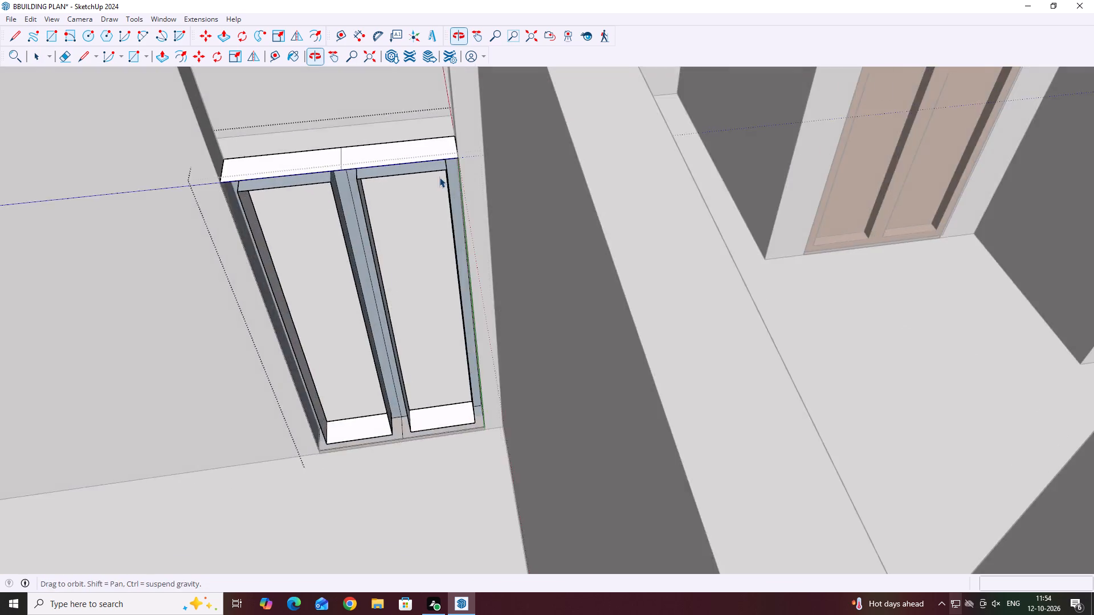
{"action": "scroll", "coordinate": [437, 177], "scroll_direction": "up", "scroll_amount": 8}
{"action": "middle_click_drag", "start_coordinate": [470, 155], "coordinate": [480, 167]}
{"action": "key", "text": "r"}
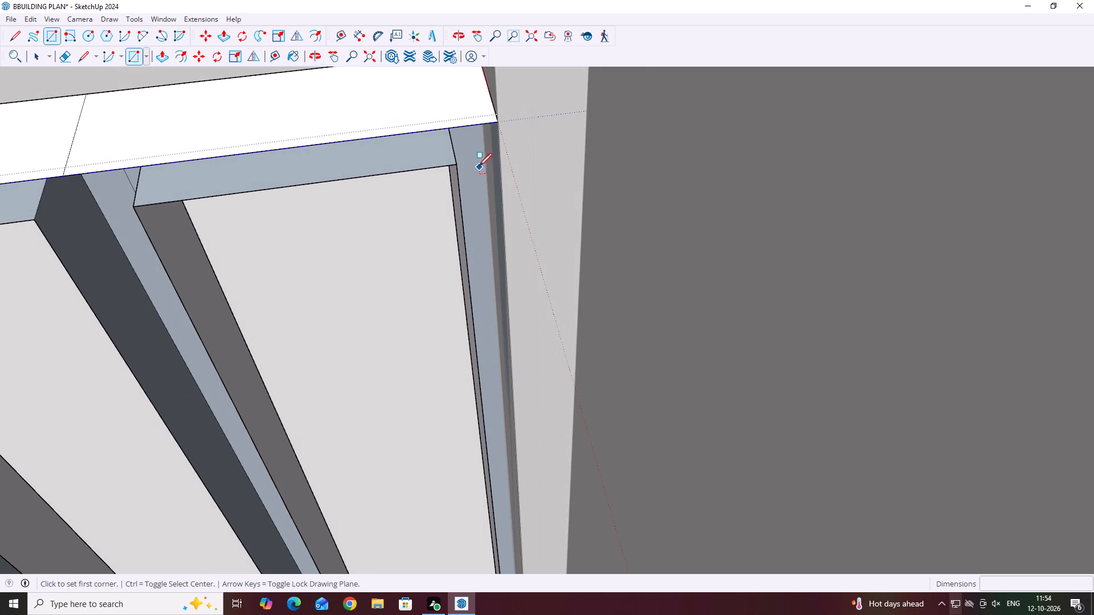
{"action": "scroll", "coordinate": [460, 163], "scroll_direction": "up", "scroll_amount": 3}
{"action": "left_click", "coordinate": [458, 162]}
{"action": "left_click", "coordinate": [517, 101]}
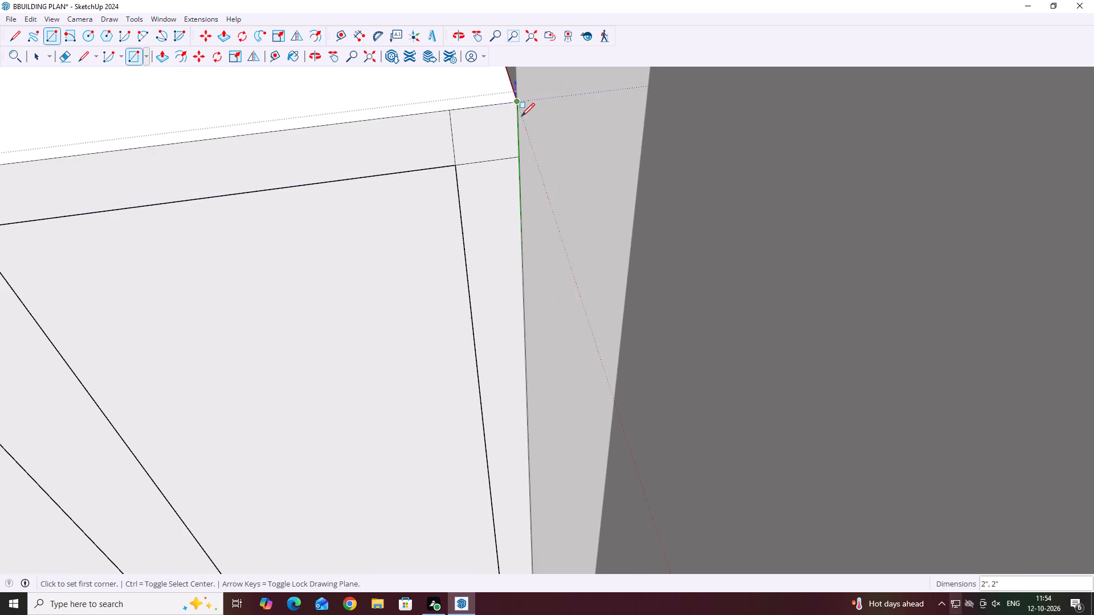
{"action": "scroll", "coordinate": [535, 154], "scroll_direction": "down", "scroll_amount": 9}
{"action": "scroll", "coordinate": [271, 194], "scroll_direction": "down", "scroll_amount": 9}
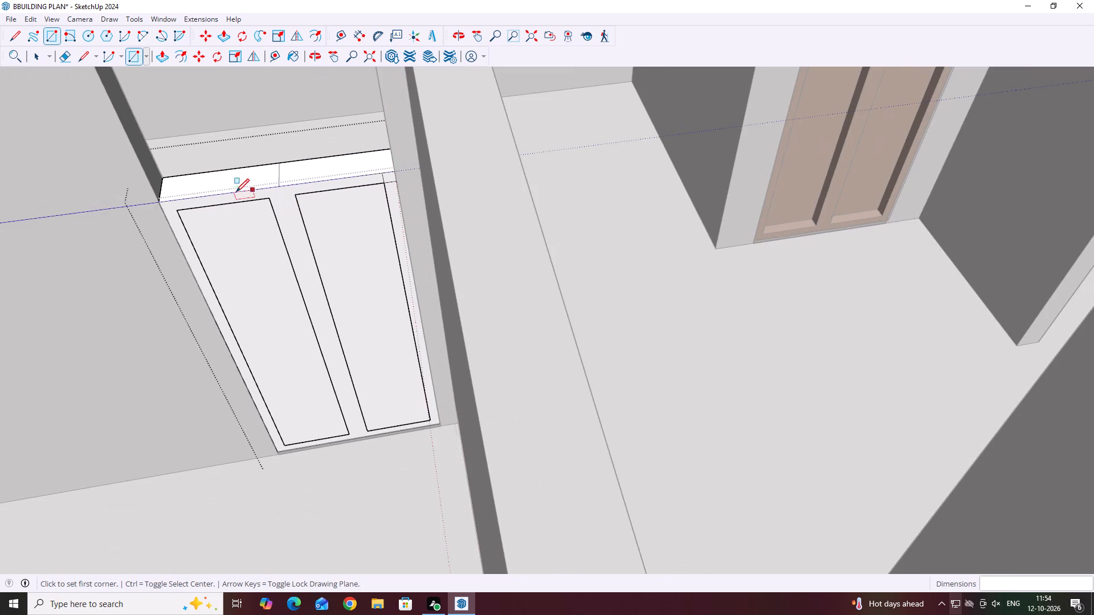
{"action": "scroll", "coordinate": [179, 204], "scroll_direction": "up", "scroll_amount": 7}
{"action": "left_click", "coordinate": [176, 211]}
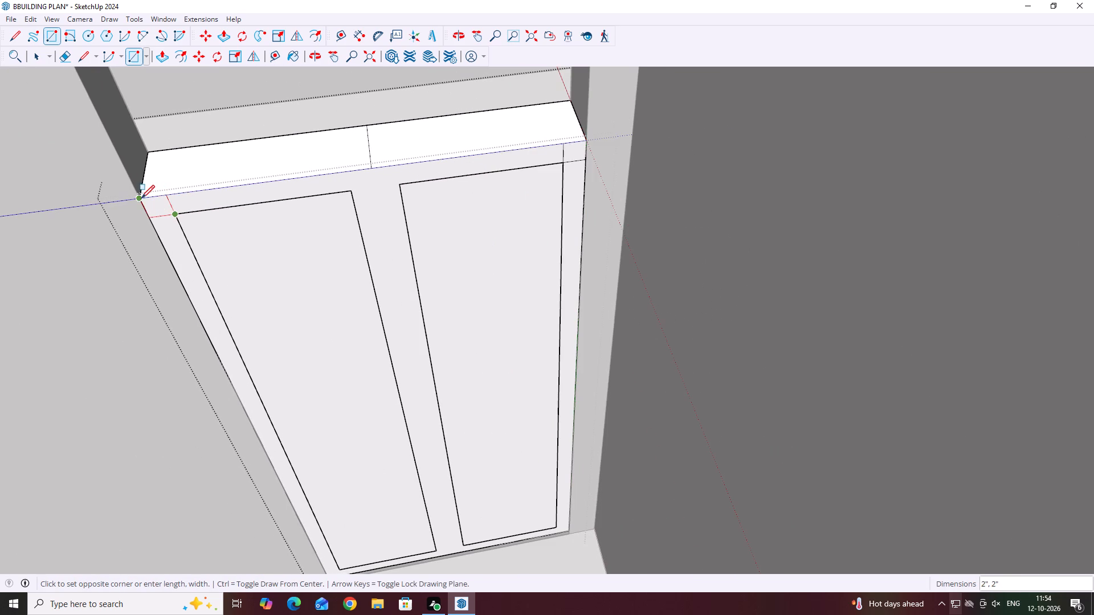
{"action": "left_click", "coordinate": [141, 198]}
Delete the large face covering the back of the door frame.
{"action": "key", "text": "space"}
{"action": "left_click", "coordinate": [261, 235]}
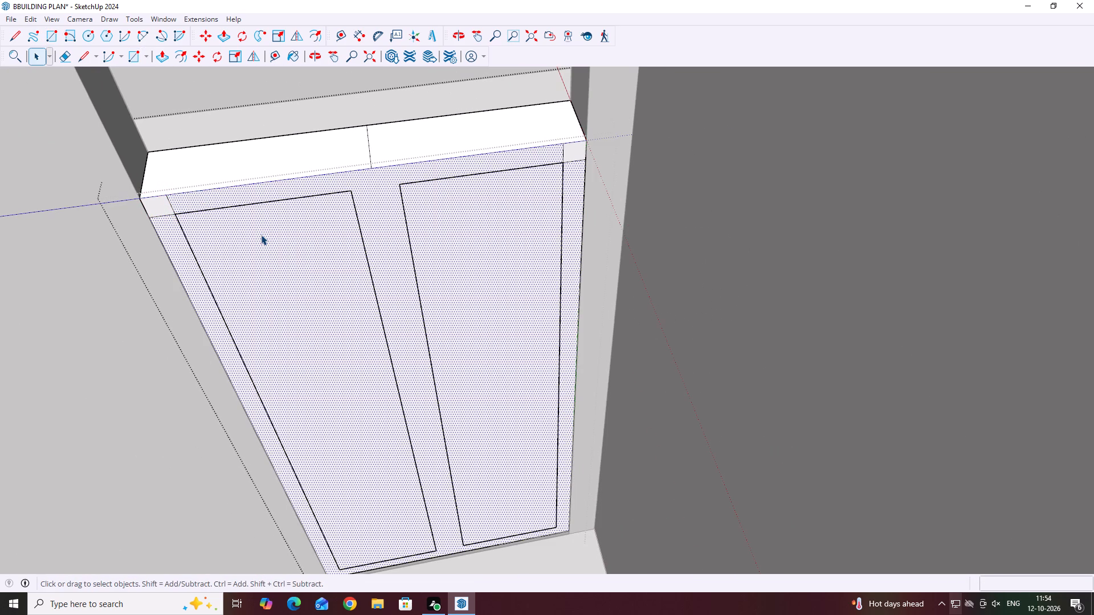
{"action": "key", "text": "Delete"}
Draw a rectangle on the back where the central stile meets the top rail, spanning the stile's full width.
{"action": "middle_click_drag", "start_coordinate": [410, 280], "coordinate": [417, 278]}
{"action": "key", "text": "r"}
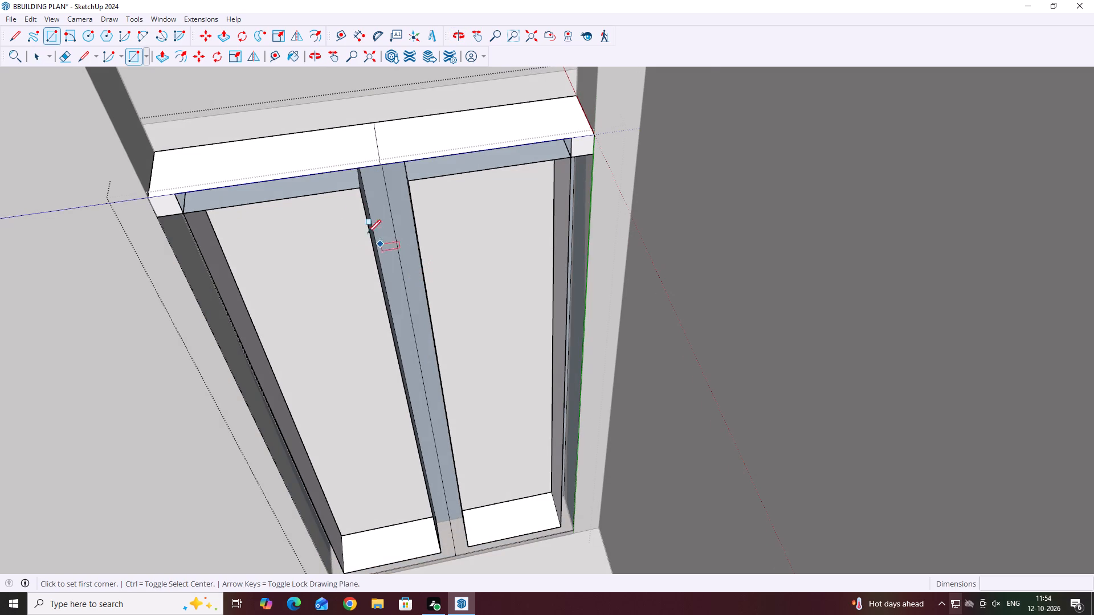
{"action": "scroll", "coordinate": [347, 181], "scroll_direction": "up", "scroll_amount": 5}
{"action": "left_click", "coordinate": [357, 194]}
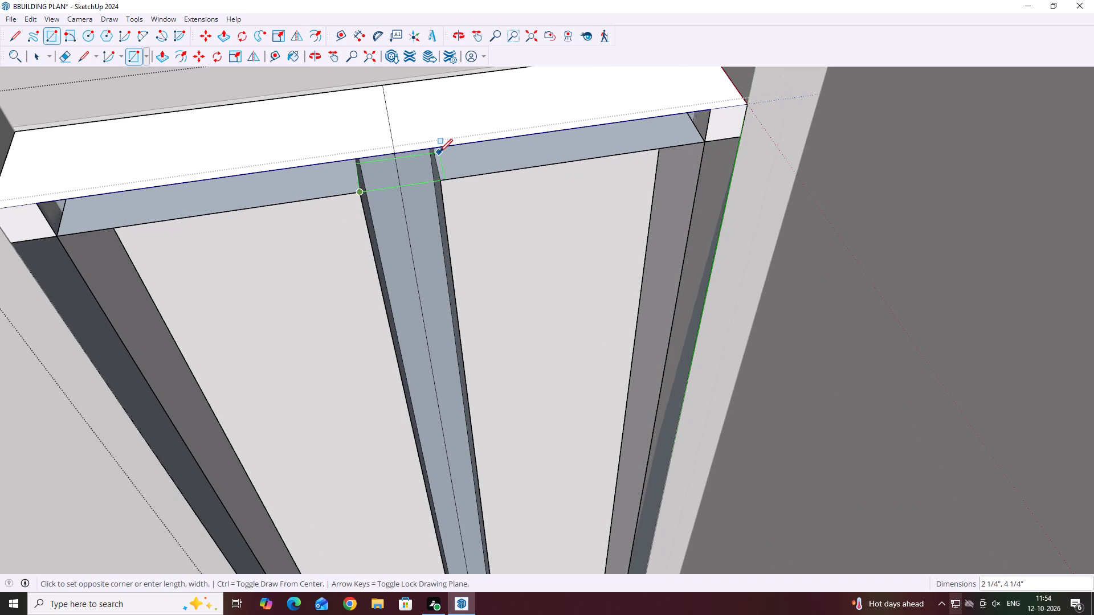
{"action": "left_click", "coordinate": [435, 148]}
Draw a 2" by about 1' 2 1/16" rectangle along the top rail beside the stile, and delete the face filling the opening below it.
{"action": "scroll", "coordinate": [438, 173], "scroll_direction": "up", "scroll_amount": 10}
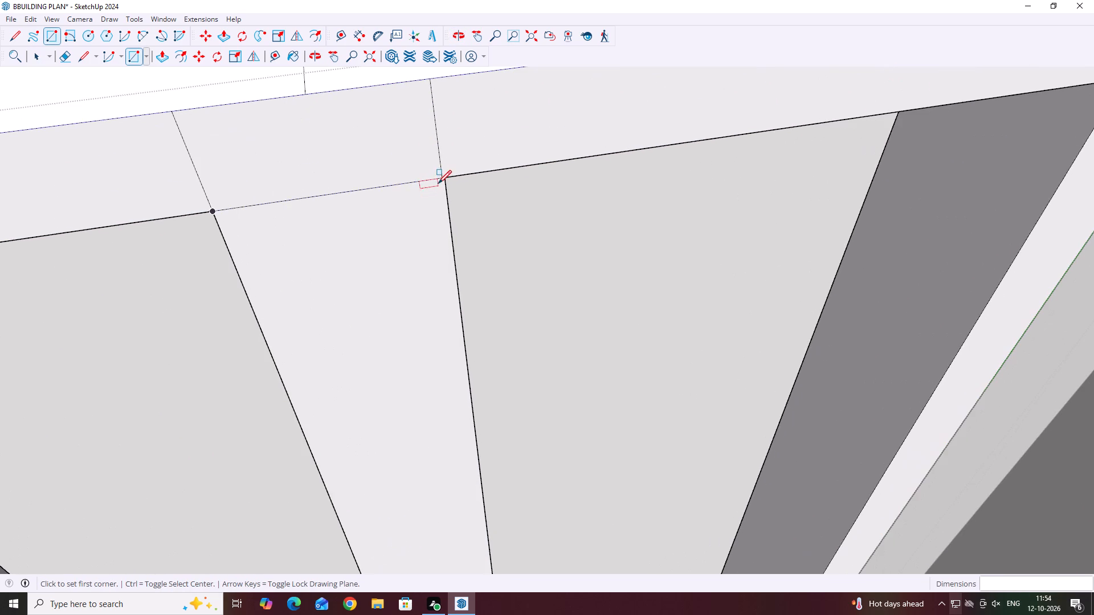
{"action": "left_click", "coordinate": [443, 179]}
{"action": "scroll", "coordinate": [427, 129], "scroll_direction": "down", "scroll_amount": 13}
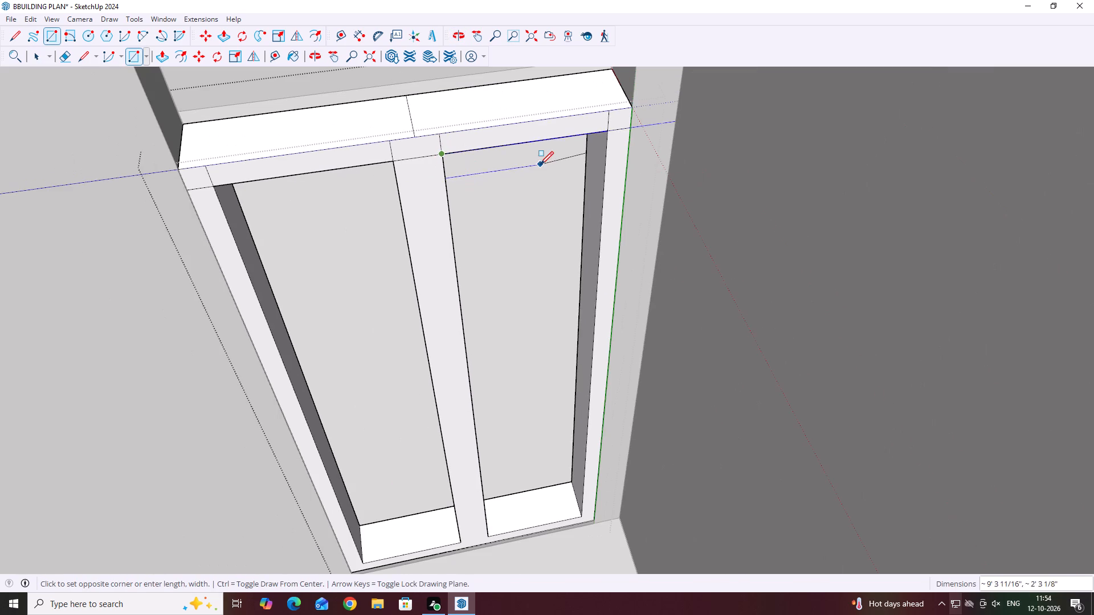
{"action": "scroll", "coordinate": [608, 121], "scroll_direction": "up", "scroll_amount": 4}
{"action": "left_click", "coordinate": [607, 110]}
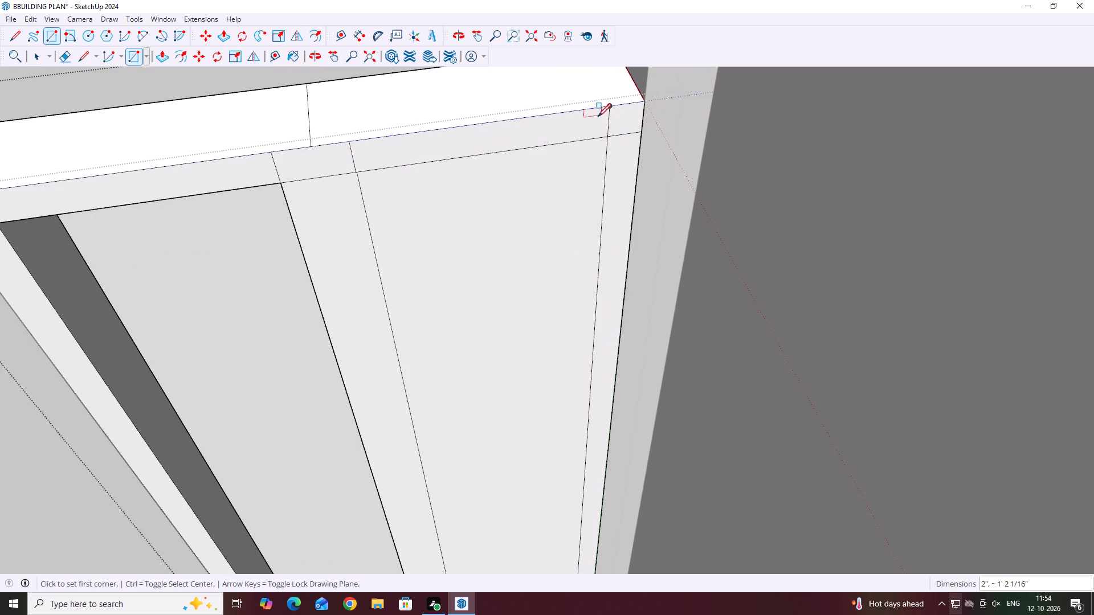
{"action": "key", "text": "space"}
{"action": "left_click", "coordinate": [481, 195]}
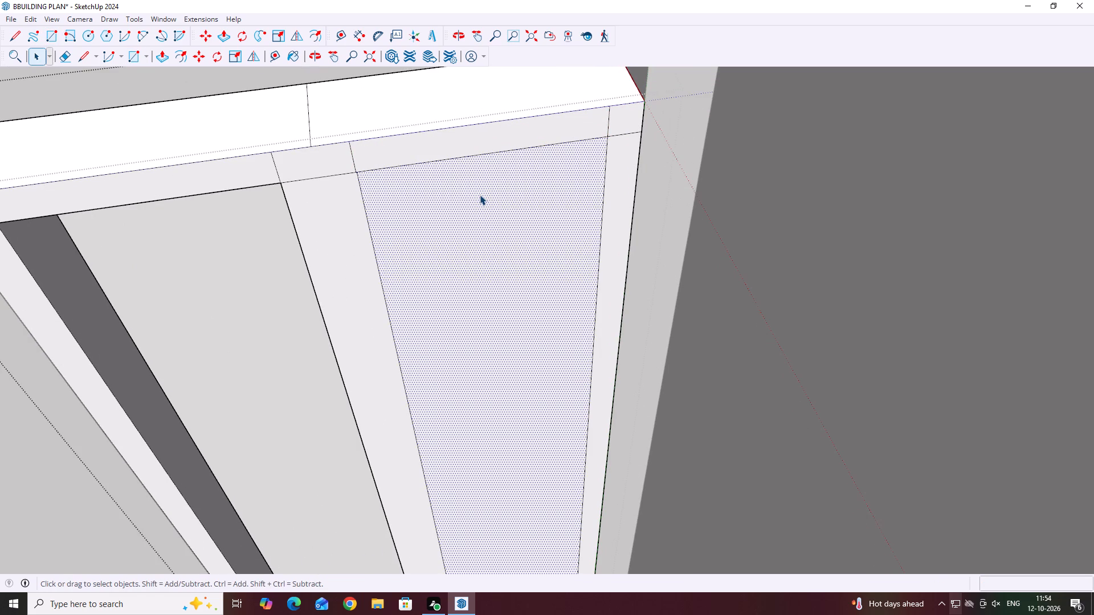
{"action": "key", "text": "Delete"}
Delete the dividing lines where the central stile meets the top rail and the split line across the frame's top face.
{"action": "scroll", "coordinate": [501, 211], "scroll_direction": "down", "scroll_amount": 5}
{"action": "middle_click_drag", "start_coordinate": [473, 237], "coordinate": [456, 231]}
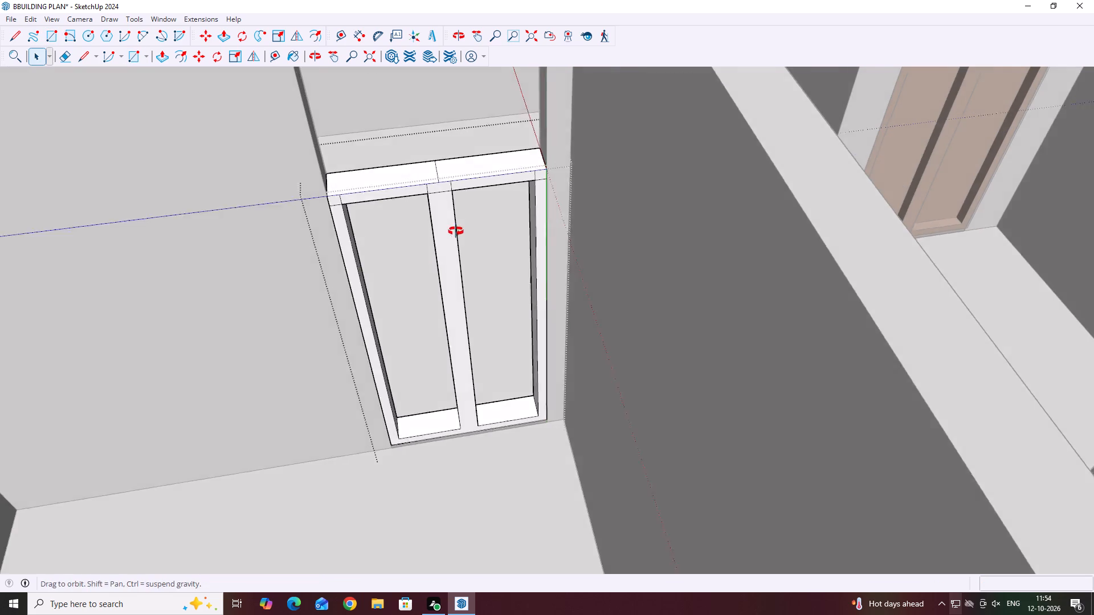
{"action": "middle_click_drag", "start_coordinate": [456, 231], "coordinate": [439, 227]}
{"action": "scroll", "coordinate": [440, 178], "scroll_direction": "up", "scroll_amount": 11}
{"action": "left_click", "coordinate": [434, 172]}
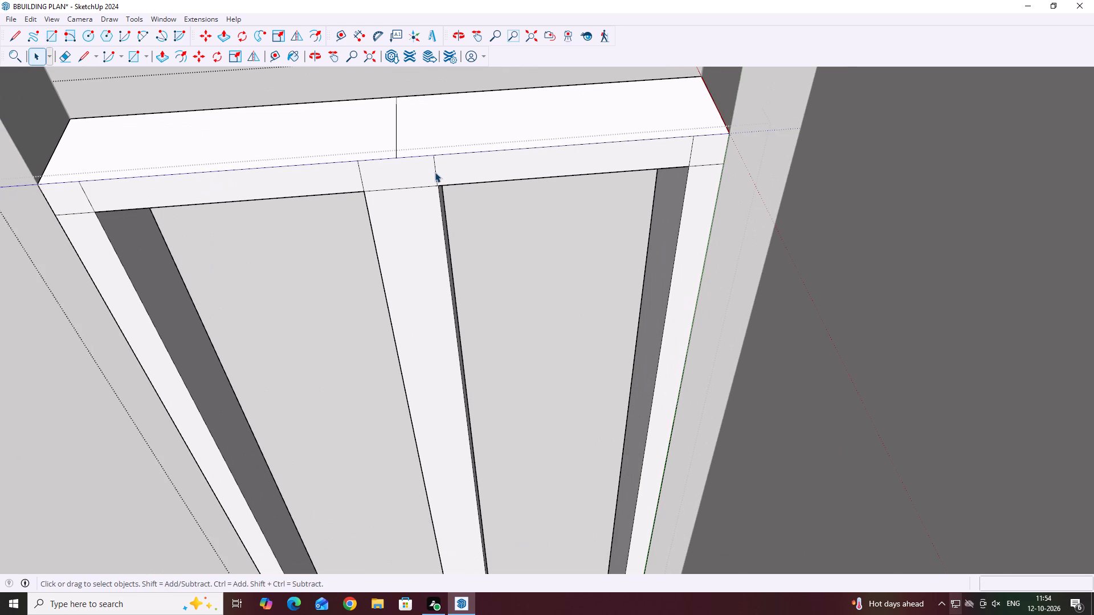
{"action": "key", "text": "Delete"}
{"action": "left_click", "coordinate": [430, 183]}
{"action": "left_click", "coordinate": [430, 185]}
{"action": "key", "text": "Delete"}
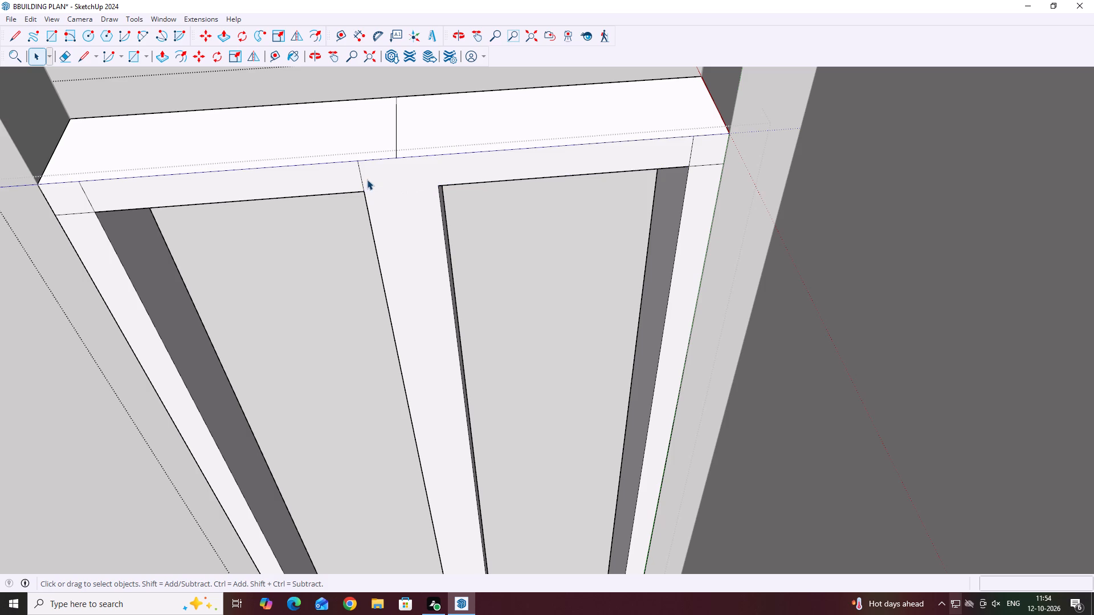
{"action": "left_click", "coordinate": [362, 177]}
{"action": "key", "text": "Delete"}
{"action": "left_click", "coordinate": [396, 143]}
{"action": "key", "text": "Delete"}
Delete the leftover rectangle lines at both upper corners of the frame's back face.
{"action": "scroll", "coordinate": [421, 204], "scroll_direction": "down", "scroll_amount": 4}
{"action": "scroll", "coordinate": [597, 178], "scroll_direction": "up", "scroll_amount": 6}
{"action": "middle_click_drag", "start_coordinate": [649, 184], "coordinate": [632, 183]}
{"action": "scroll", "coordinate": [656, 178], "scroll_direction": "up", "scroll_amount": 2}
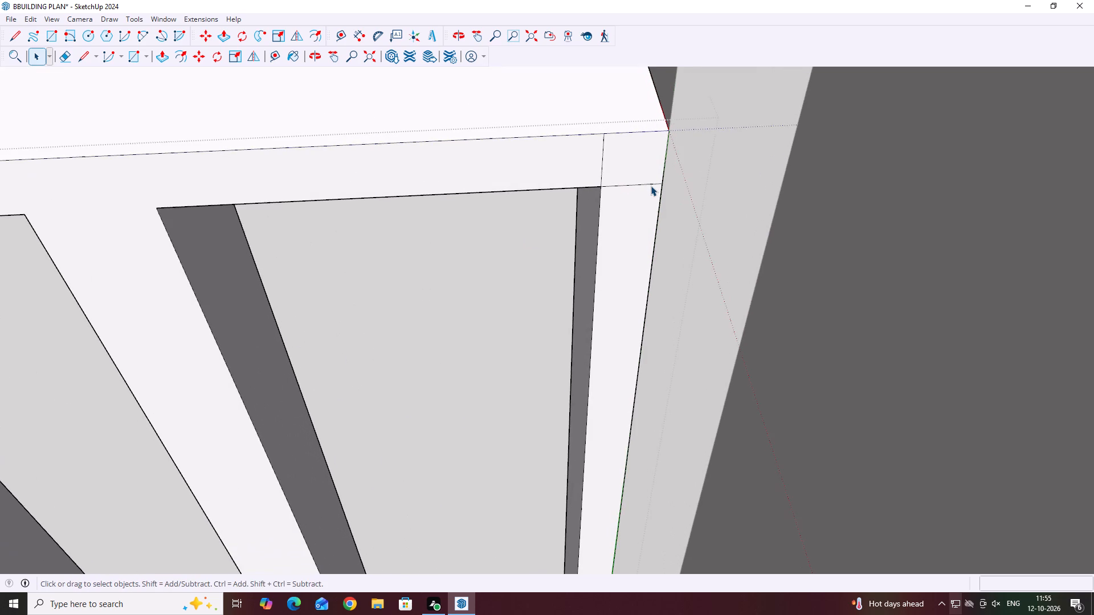
{"action": "scroll", "coordinate": [651, 186], "scroll_direction": "up", "scroll_amount": 2}
{"action": "left_click", "coordinate": [651, 183]}
{"action": "key", "text": "Delete"}
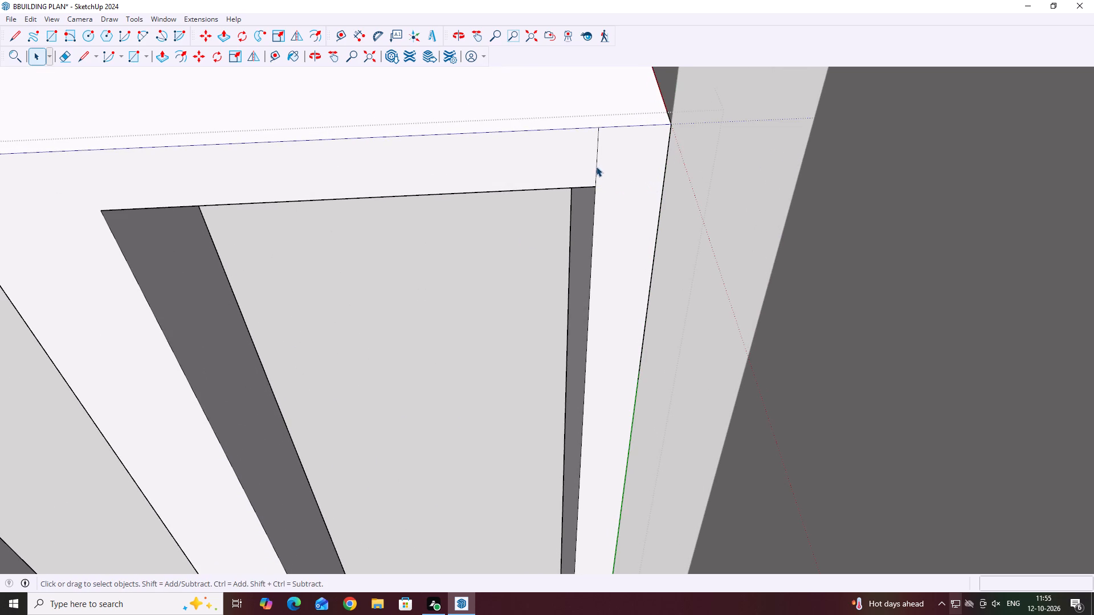
{"action": "left_click", "coordinate": [596, 166]}
{"action": "key", "text": "Delete"}
{"action": "scroll", "coordinate": [622, 205], "scroll_direction": "down", "scroll_amount": 11}
{"action": "scroll", "coordinate": [174, 235], "scroll_direction": "up", "scroll_amount": 4}
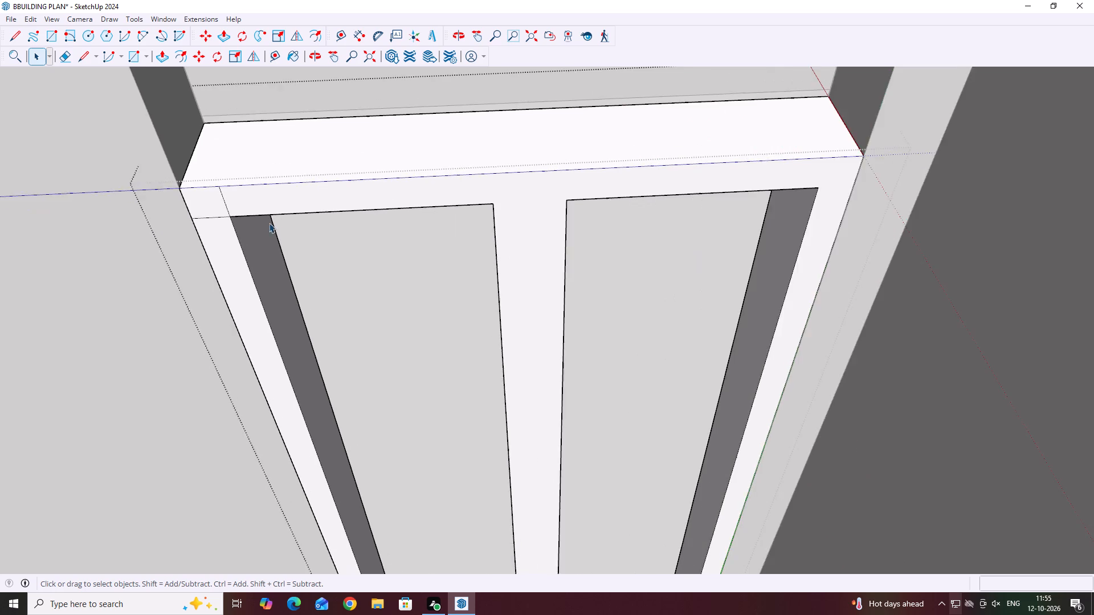
{"action": "scroll", "coordinate": [269, 223], "scroll_direction": "up", "scroll_amount": 6}
{"action": "left_click", "coordinate": [204, 217]}
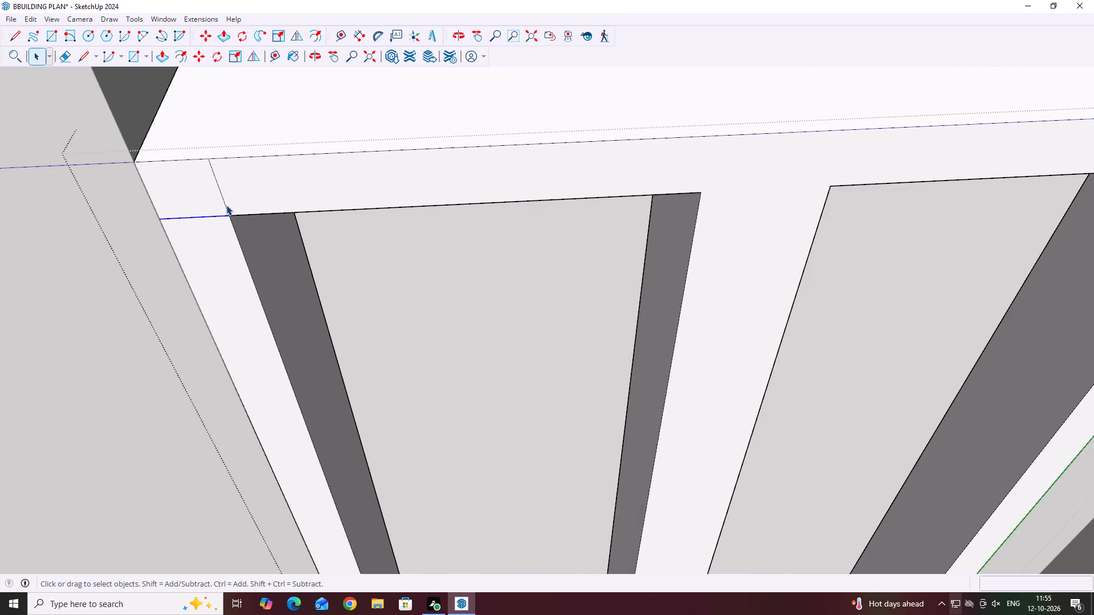
{"action": "left_click", "coordinate": [226, 205]}
{"action": "key", "text": "Delete"}
{"action": "left_click", "coordinate": [215, 216]}
{"action": "key", "text": "Delete"}
{"action": "scroll", "coordinate": [436, 328], "scroll_direction": "down", "scroll_amount": 11}
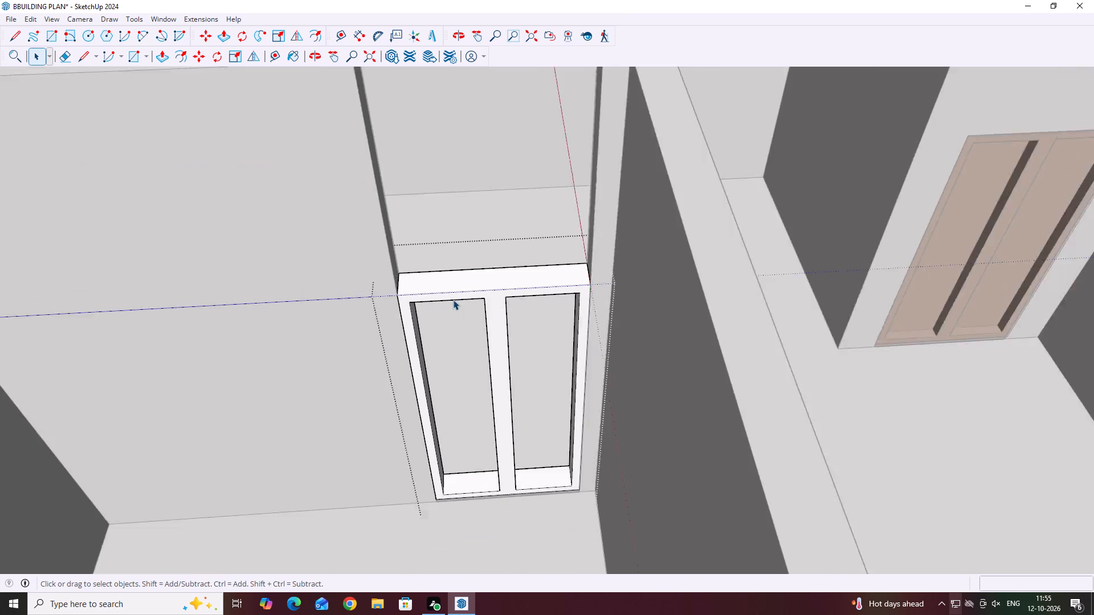
Draw an upright rectangle 1' 2" wide across one leaf opening, midway through the frame's depth, from bottom rail to top rail.
{"action": "scroll", "coordinate": [453, 300], "scroll_direction": "down", "scroll_amount": 2}
{"action": "scroll", "coordinate": [496, 453], "scroll_direction": "up", "scroll_amount": 4}
{"action": "middle_click_drag", "start_coordinate": [521, 448], "coordinate": [624, 436]}
{"action": "scroll", "coordinate": [599, 431], "scroll_direction": "down", "scroll_amount": 4}
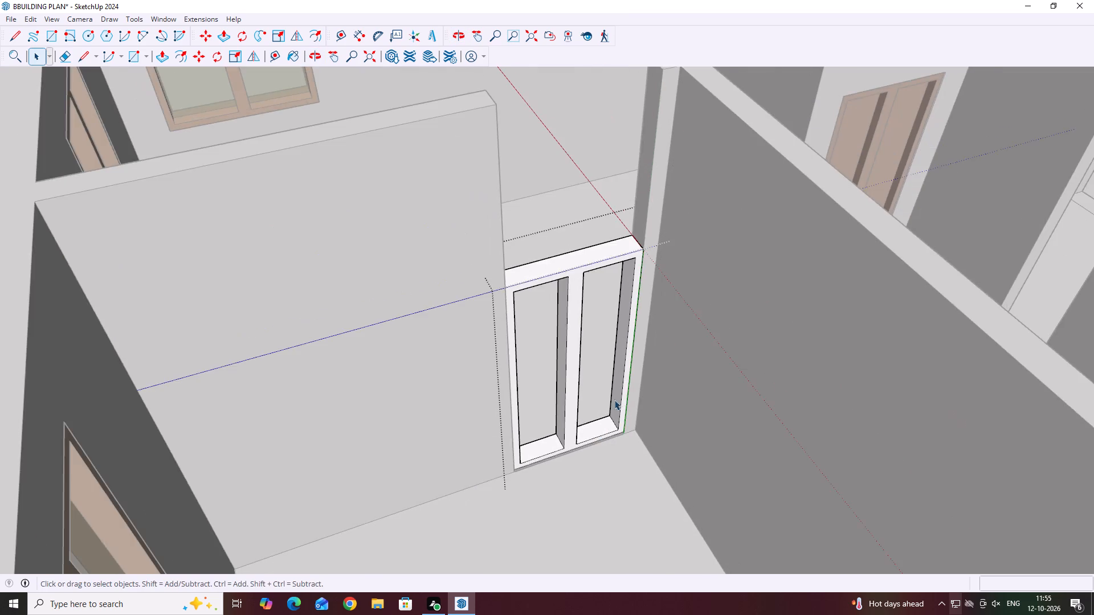
{"action": "middle_click_drag", "start_coordinate": [667, 332], "coordinate": [594, 386]}
{"action": "scroll", "coordinate": [508, 362], "scroll_direction": "down", "scroll_amount": 4}
{"action": "middle_click_drag", "start_coordinate": [628, 297], "coordinate": [391, 304]}
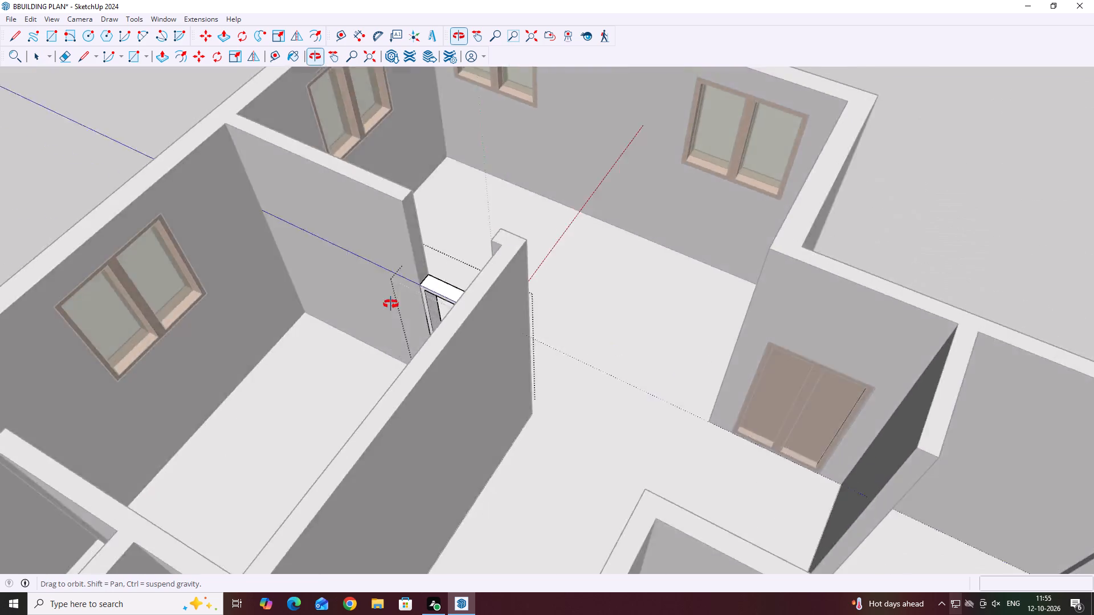
{"action": "middle_click_drag", "start_coordinate": [391, 304], "coordinate": [279, 311]}
{"action": "middle_click_drag", "start_coordinate": [558, 286], "coordinate": [244, 286]}
{"action": "middle_click_drag", "start_coordinate": [506, 252], "coordinate": [342, 257]}
{"action": "scroll", "coordinate": [629, 251], "scroll_direction": "up", "scroll_amount": 4}
{"action": "middle_click_drag", "start_coordinate": [677, 237], "coordinate": [439, 235]}
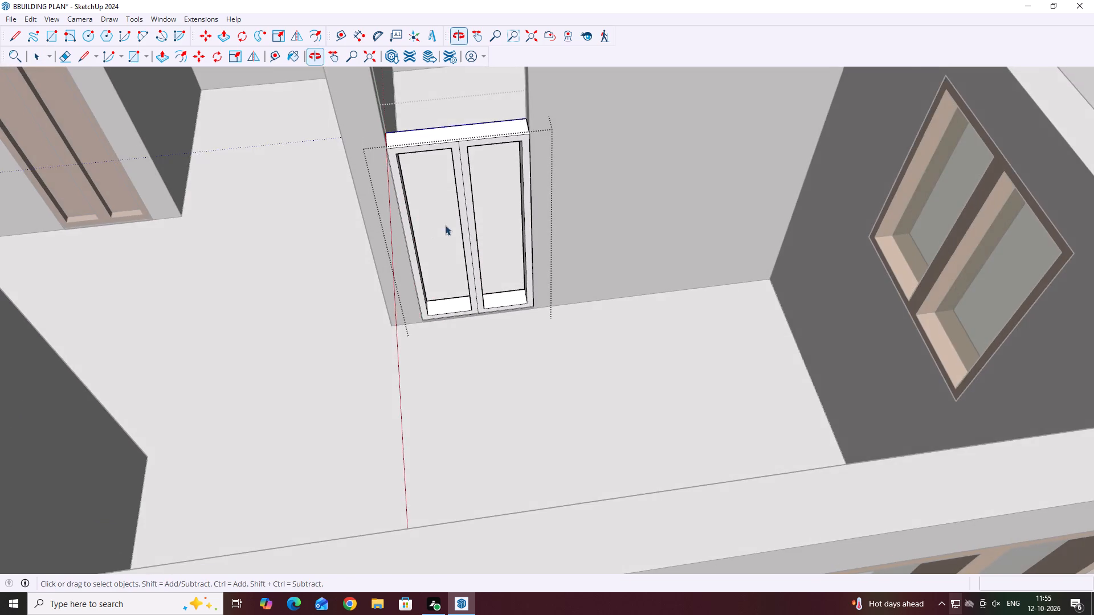
{"action": "scroll", "coordinate": [521, 314], "scroll_direction": "up", "scroll_amount": 4}
{"action": "scroll", "coordinate": [521, 330], "scroll_direction": "down", "scroll_amount": 5}
{"action": "middle_click_drag", "start_coordinate": [526, 346], "coordinate": [504, 345]}
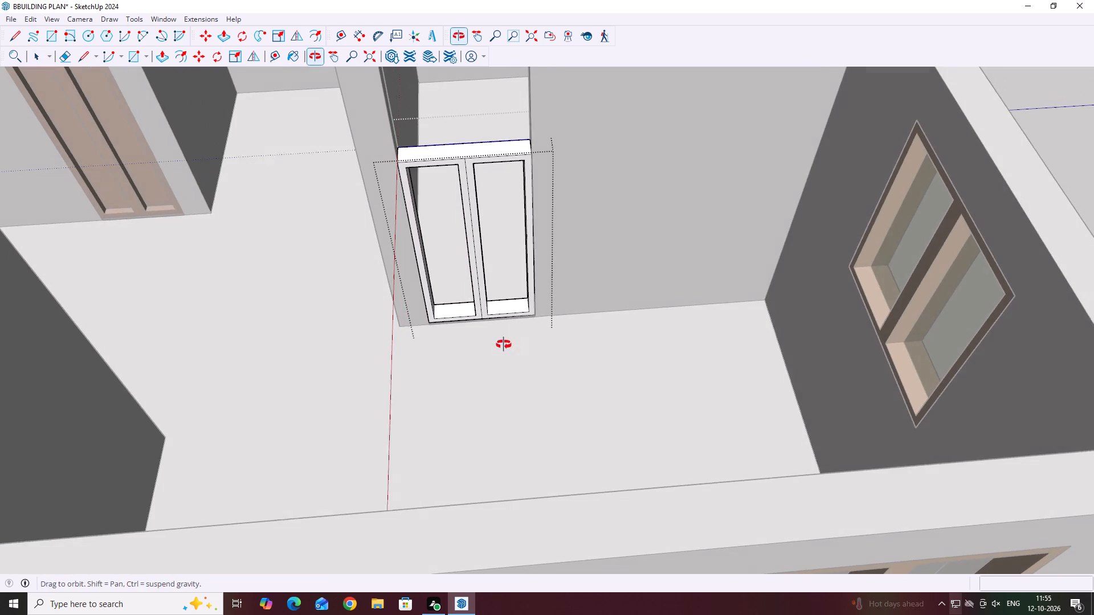
{"action": "middle_click_drag", "start_coordinate": [504, 345], "coordinate": [503, 345]}
{"action": "key", "text": "r"}
{"action": "scroll", "coordinate": [433, 306], "scroll_direction": "up", "scroll_amount": 4}
{"action": "middle_click_drag", "start_coordinate": [470, 307], "coordinate": [439, 325]}
{"action": "scroll", "coordinate": [439, 319], "scroll_direction": "up", "scroll_amount": 6}
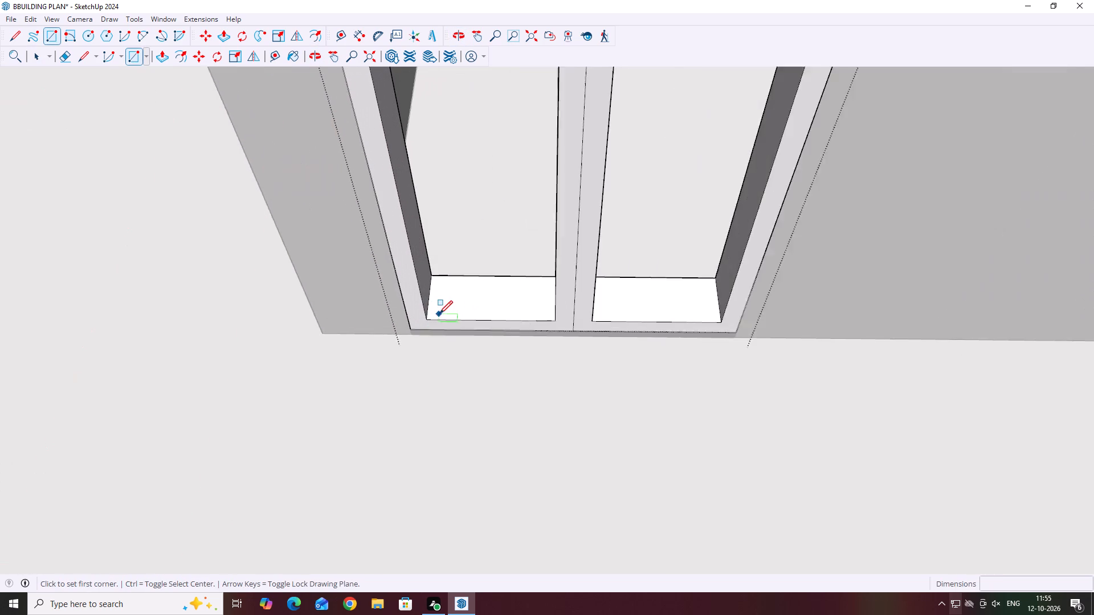
{"action": "scroll", "coordinate": [439, 314], "scroll_direction": "up", "scroll_amount": 5}
{"action": "left_click", "coordinate": [427, 290]}
{"action": "scroll", "coordinate": [568, 277], "scroll_direction": "down", "scroll_amount": 4}
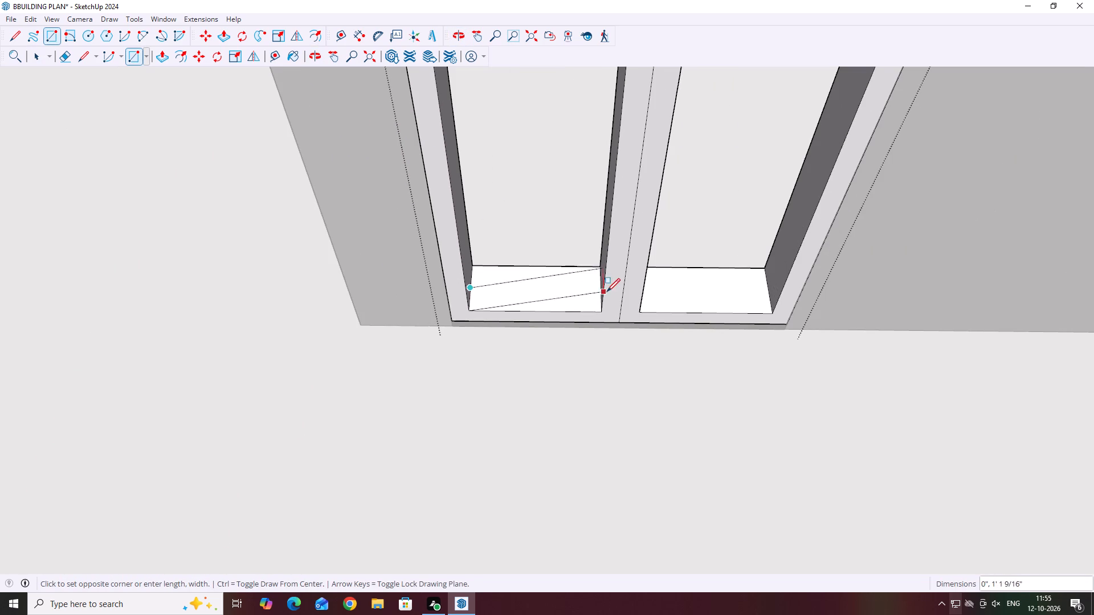
{"action": "scroll", "coordinate": [599, 285], "scroll_direction": "up", "scroll_amount": 3}
{"action": "left_click", "coordinate": [599, 291]}
{"action": "scroll", "coordinate": [601, 286], "scroll_direction": "down", "scroll_amount": 3}
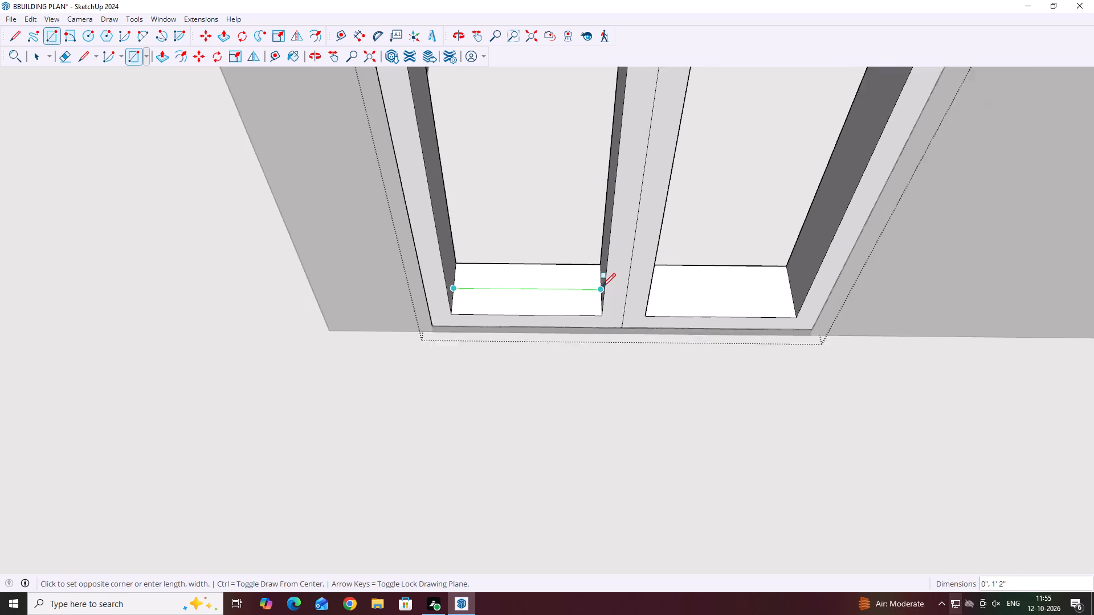
{"action": "scroll", "coordinate": [602, 286], "scroll_direction": "down", "scroll_amount": 15}
{"action": "scroll", "coordinate": [589, 155], "scroll_direction": "up", "scroll_amount": 6}
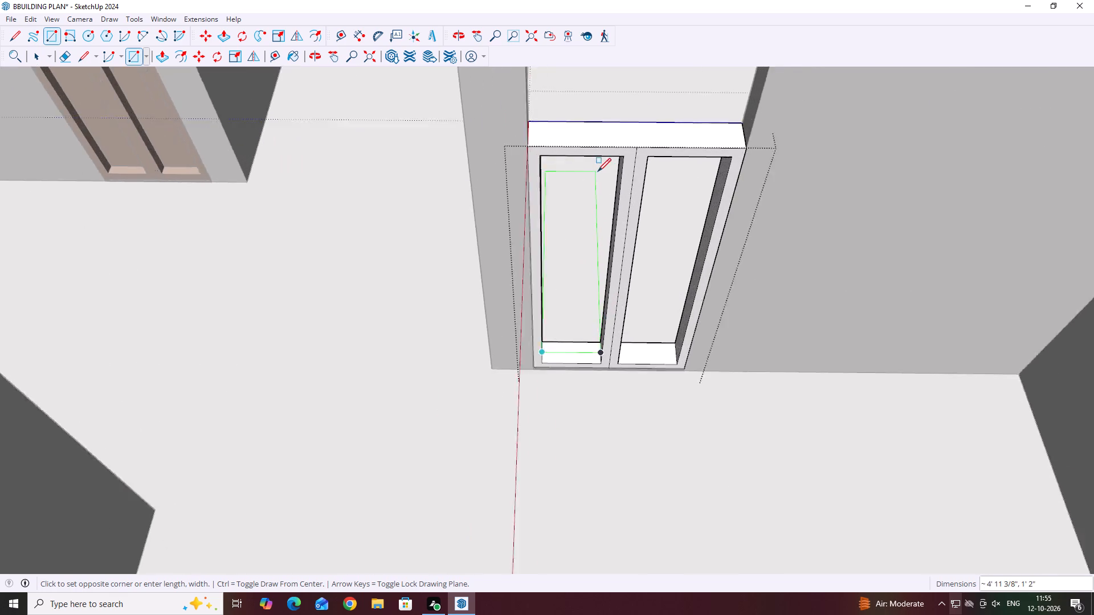
{"action": "scroll", "coordinate": [598, 171], "scroll_direction": "up", "scroll_amount": 3}
{"action": "middle_click_drag", "start_coordinate": [615, 182], "coordinate": [677, 182]}
{"action": "scroll", "coordinate": [700, 132], "scroll_direction": "up", "scroll_amount": 5}
{"action": "middle_click_drag", "start_coordinate": [719, 130], "coordinate": [746, 100]}
{"action": "scroll", "coordinate": [709, 108], "scroll_direction": "up", "scroll_amount": 4}
{"action": "middle_click_drag", "start_coordinate": [673, 132], "coordinate": [700, 59]}
{"action": "scroll", "coordinate": [646, 158], "scroll_direction": "up", "scroll_amount": 4}
{"action": "middle_click_drag", "start_coordinate": [636, 169], "coordinate": [700, 108]}
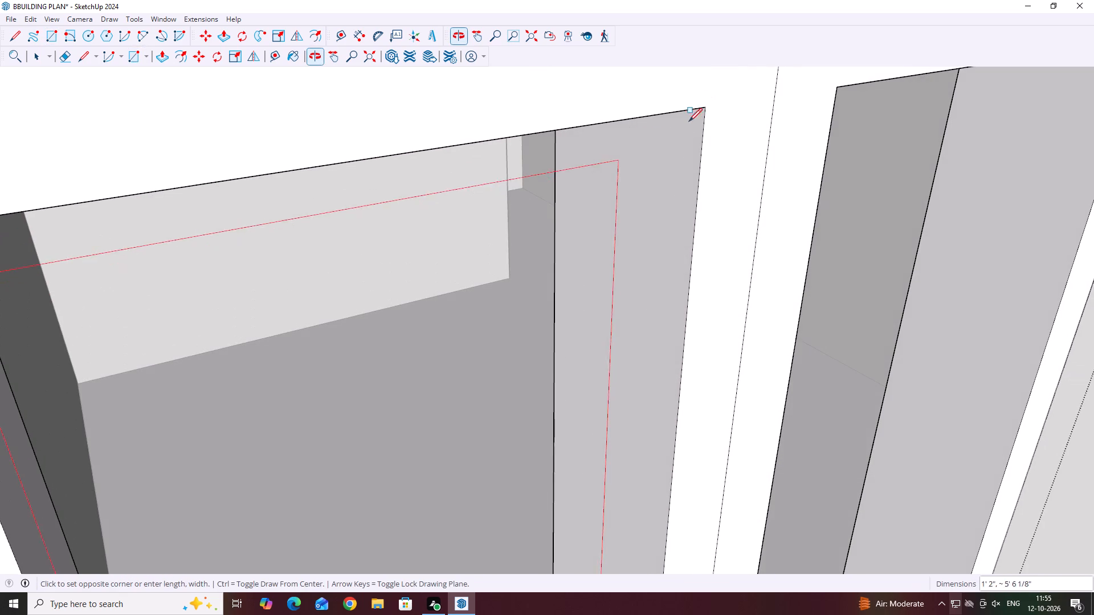
{"action": "middle_click_drag", "start_coordinate": [602, 140], "coordinate": [666, 79]}
{"action": "scroll", "coordinate": [620, 104], "scroll_direction": "up", "scroll_amount": 3}
{"action": "scroll", "coordinate": [618, 93], "scroll_direction": "down", "scroll_amount": 8}
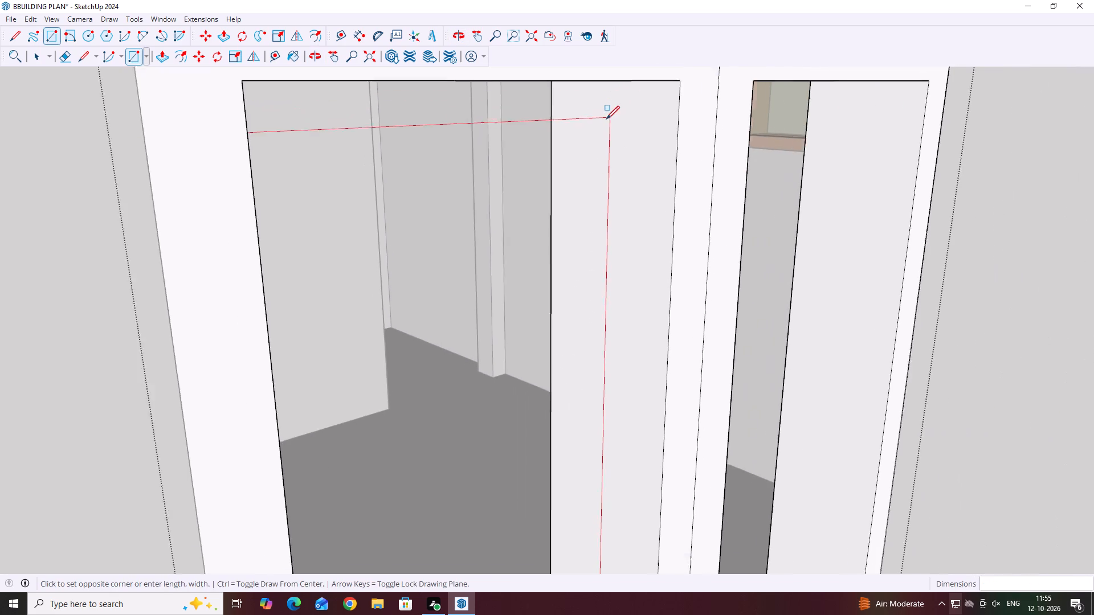
{"action": "scroll", "coordinate": [606, 119], "scroll_direction": "down", "scroll_amount": 1}
{"action": "scroll", "coordinate": [628, 96], "scroll_direction": "up", "scroll_amount": 1}
{"action": "middle_click_drag", "start_coordinate": [637, 93], "coordinate": [621, 183]}
{"action": "middle_click_drag", "start_coordinate": [623, 174], "coordinate": [640, 96]}
{"action": "scroll", "coordinate": [607, 162], "scroll_direction": "up", "scroll_amount": 4}
{"action": "middle_click_drag", "start_coordinate": [611, 182], "coordinate": [682, 95]}
{"action": "scroll", "coordinate": [654, 96], "scroll_direction": "up", "scroll_amount": 1}
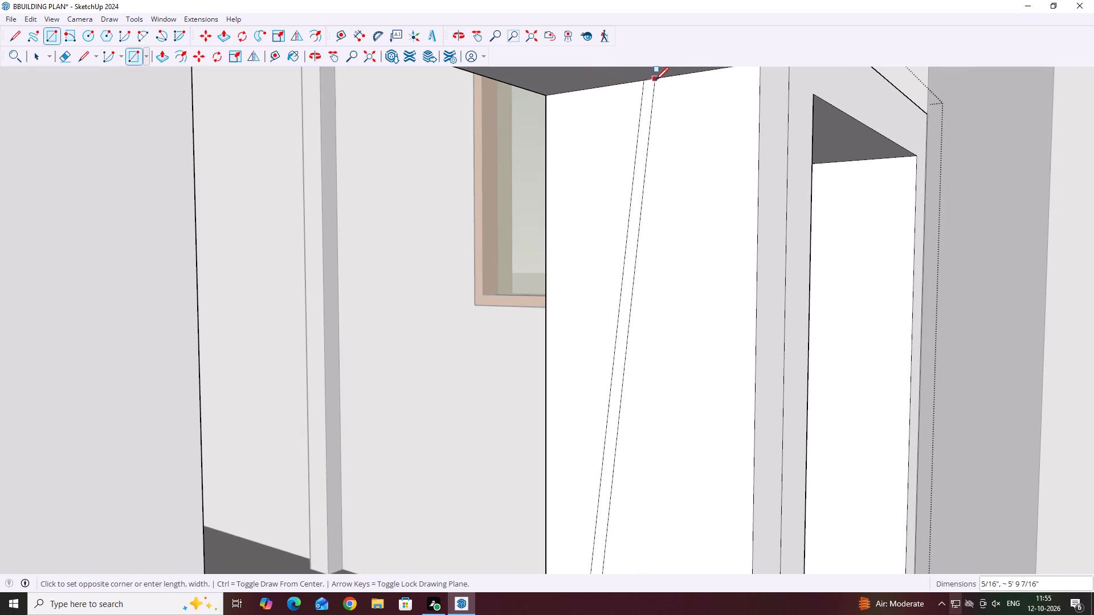
{"action": "left_click_drag", "start_coordinate": [647, 79], "coordinate": [644, 88]}
{"action": "scroll", "coordinate": [579, 230], "scroll_direction": "down", "scroll_amount": 18}
{"action": "middle_click", "coordinate": [588, 219]}
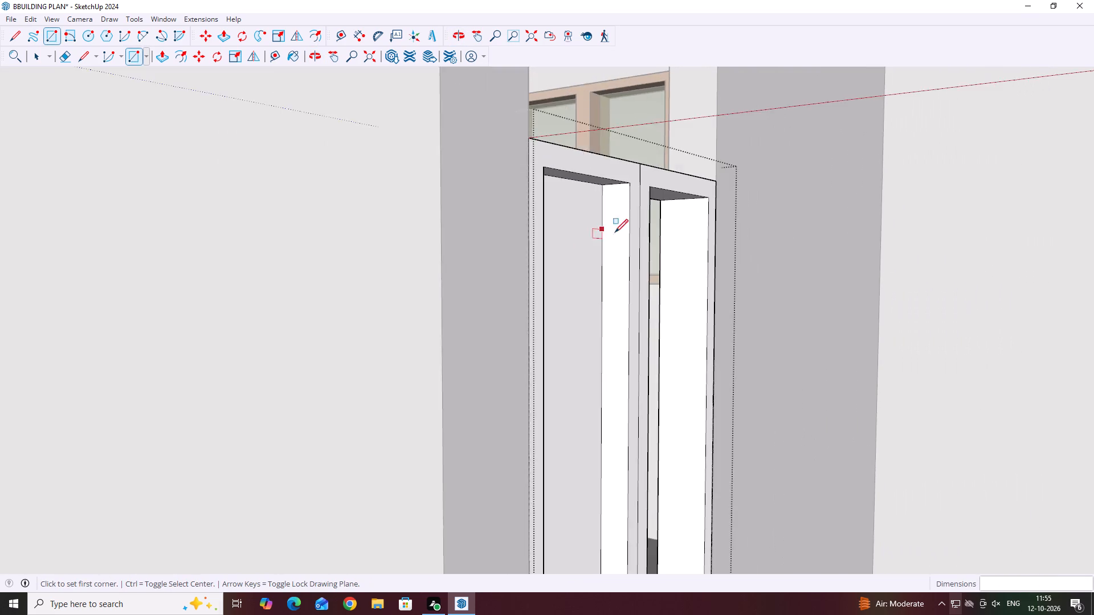
{"action": "middle_click_drag", "start_coordinate": [668, 234], "coordinate": [495, 245]}
{"action": "scroll", "coordinate": [495, 244], "scroll_direction": "down", "scroll_amount": 5}
{"action": "key", "text": "space"}
Paint the new door panel face with the Wood Cherry Original material.
{"action": "scroll", "coordinate": [484, 268], "scroll_direction": "down", "scroll_amount": 18}
{"action": "middle_click", "coordinate": [491, 275]}
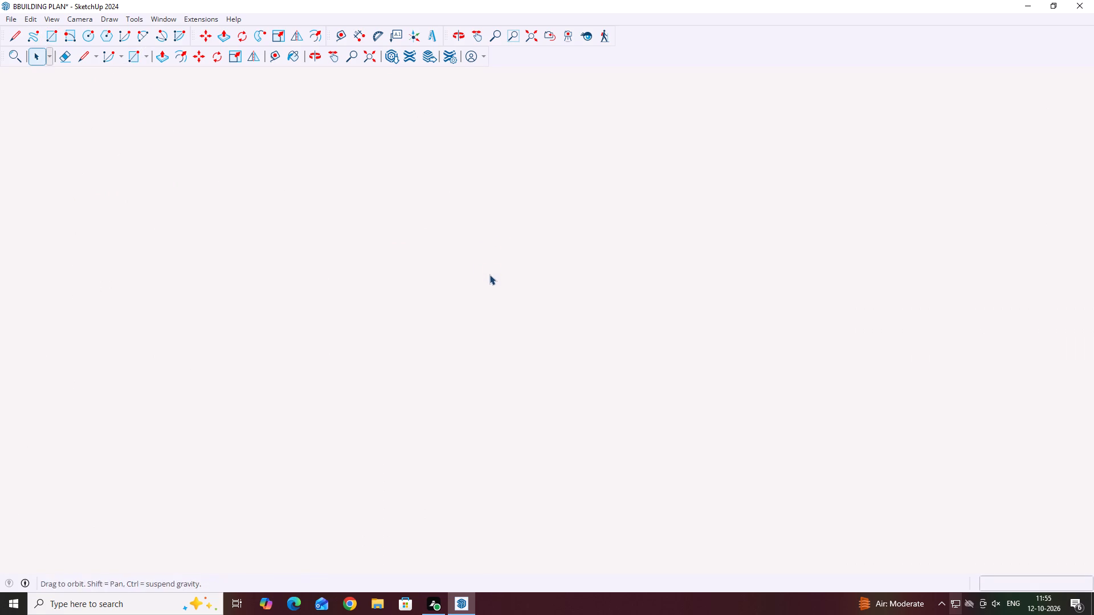
{"action": "scroll", "coordinate": [489, 274], "scroll_direction": "down", "scroll_amount": 10}
{"action": "middle_click", "coordinate": [487, 268]}
{"action": "middle_click_drag", "start_coordinate": [495, 255], "coordinate": [483, 262]}
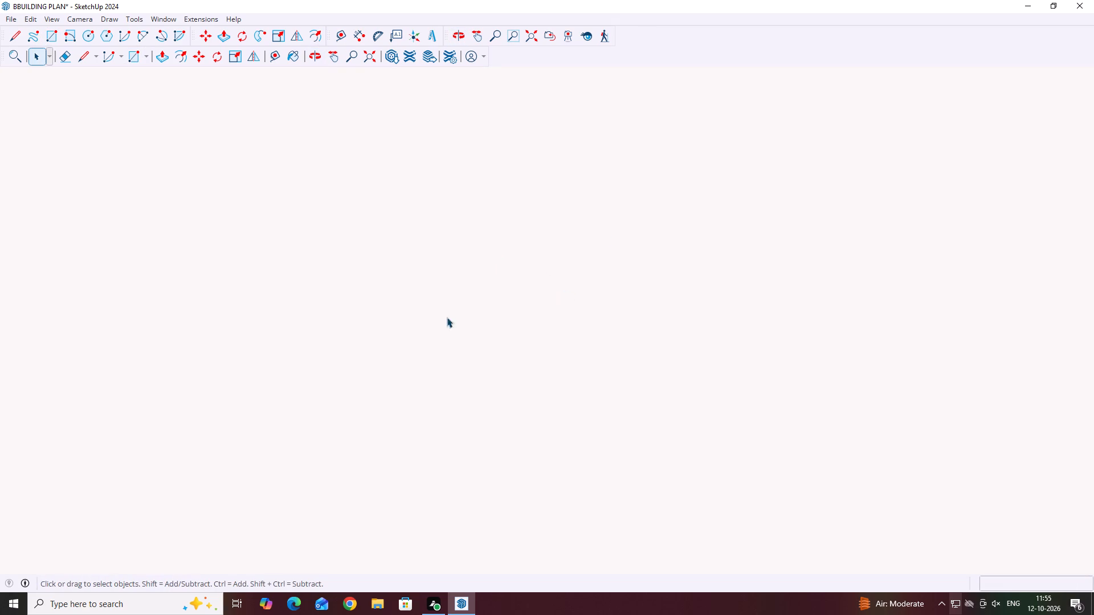
{"action": "scroll", "coordinate": [416, 323], "scroll_direction": "down", "scroll_amount": 20}
{"action": "scroll", "coordinate": [416, 323], "scroll_direction": "down", "scroll_amount": 18}
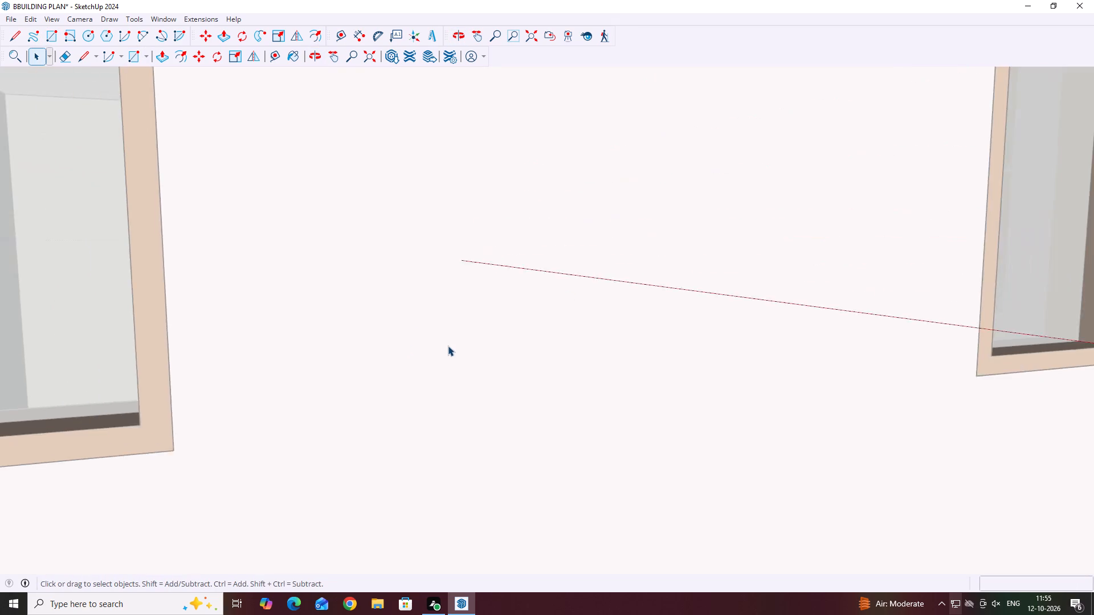
{"action": "scroll", "coordinate": [448, 346], "scroll_direction": "down", "scroll_amount": 20}
{"action": "scroll", "coordinate": [448, 346], "scroll_direction": "down", "scroll_amount": 12}
{"action": "middle_click_drag", "start_coordinate": [510, 343], "coordinate": [512, 353]}
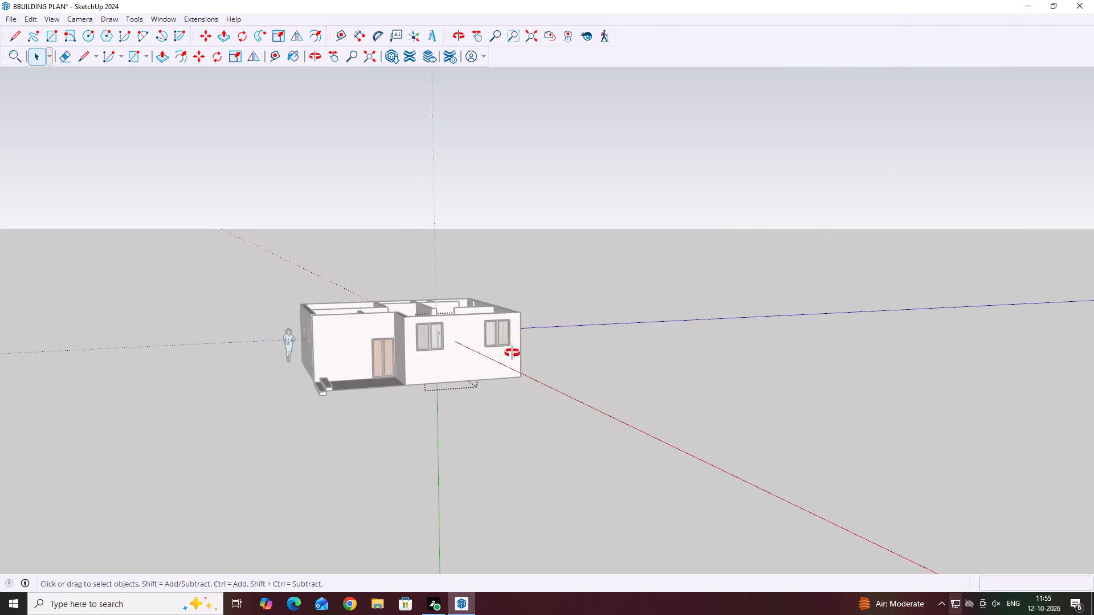
{"action": "middle_click_drag", "start_coordinate": [512, 353], "coordinate": [654, 469]}
{"action": "middle_click_drag", "start_coordinate": [550, 376], "coordinate": [436, 419]}
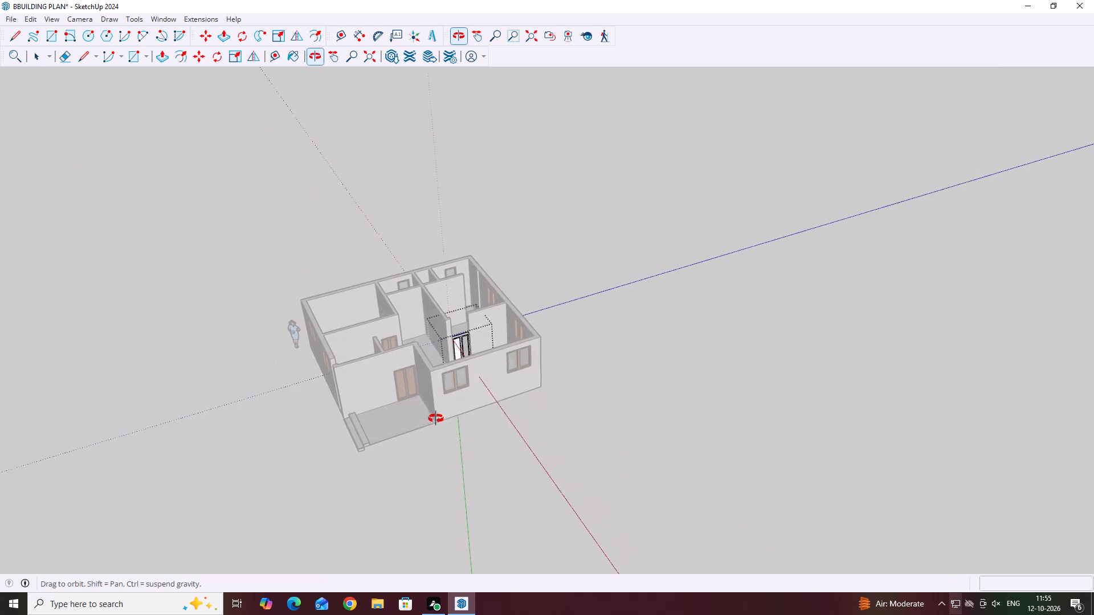
{"action": "middle_click_drag", "start_coordinate": [436, 419], "coordinate": [409, 447]}
{"action": "scroll", "coordinate": [457, 336], "scroll_direction": "up", "scroll_amount": 10}
{"action": "middle_click_drag", "start_coordinate": [464, 334], "coordinate": [436, 336]}
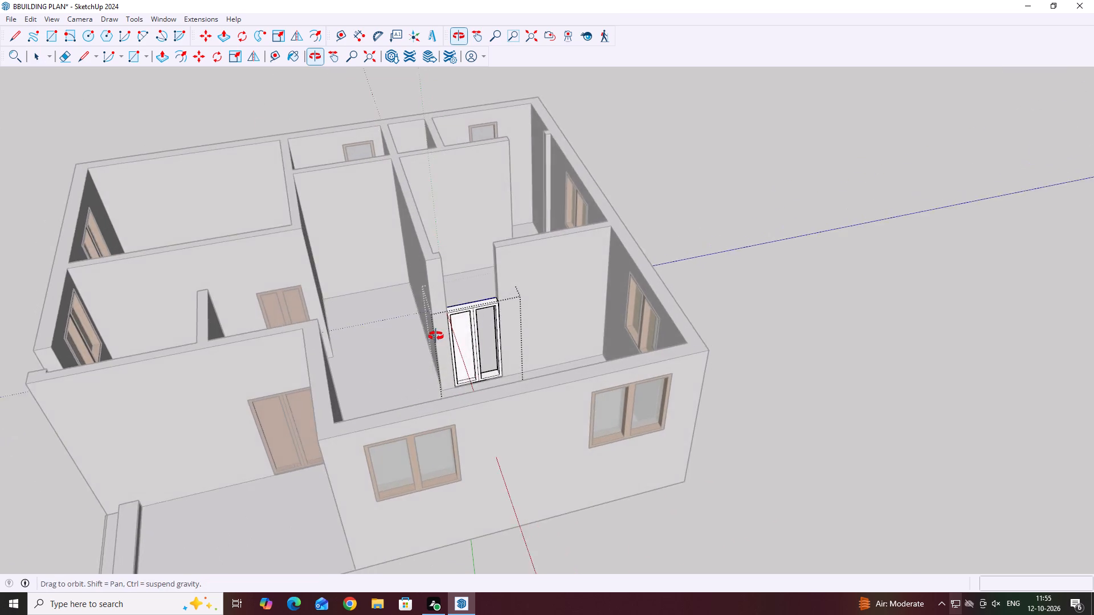
{"action": "middle_click_drag", "start_coordinate": [436, 336], "coordinate": [434, 335]}
{"action": "scroll", "coordinate": [486, 333], "scroll_direction": "up", "scroll_amount": 4}
{"action": "middle_click_drag", "start_coordinate": [486, 332], "coordinate": [481, 322]}
{"action": "middle_click_drag", "start_coordinate": [459, 331], "coordinate": [399, 325]}
{"action": "scroll", "coordinate": [432, 322], "scroll_direction": "up", "scroll_amount": 12}
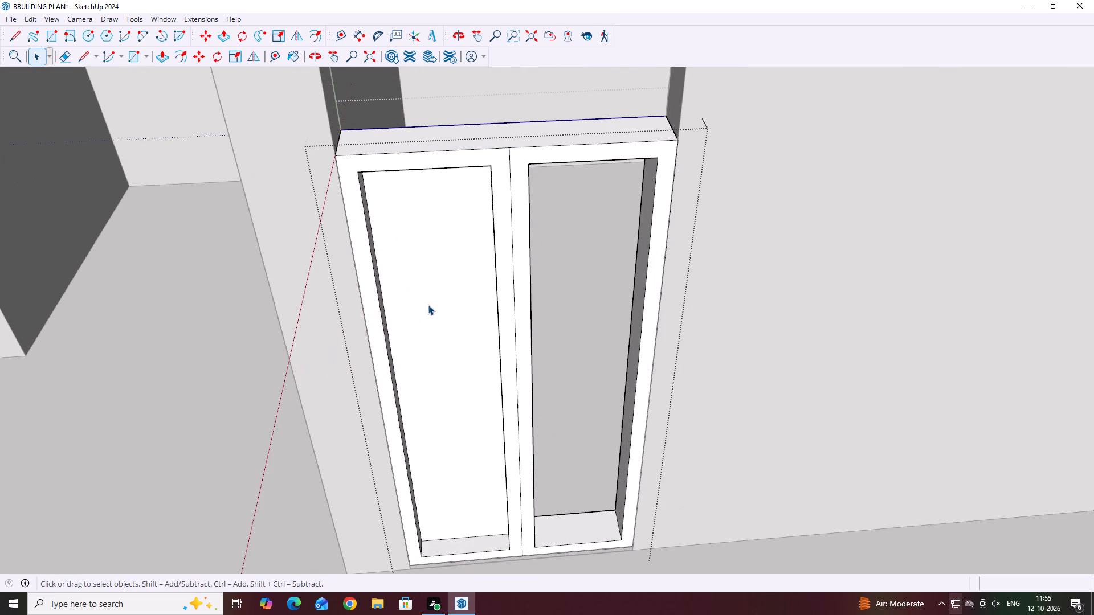
{"action": "middle_click_drag", "start_coordinate": [428, 305], "coordinate": [448, 331]}
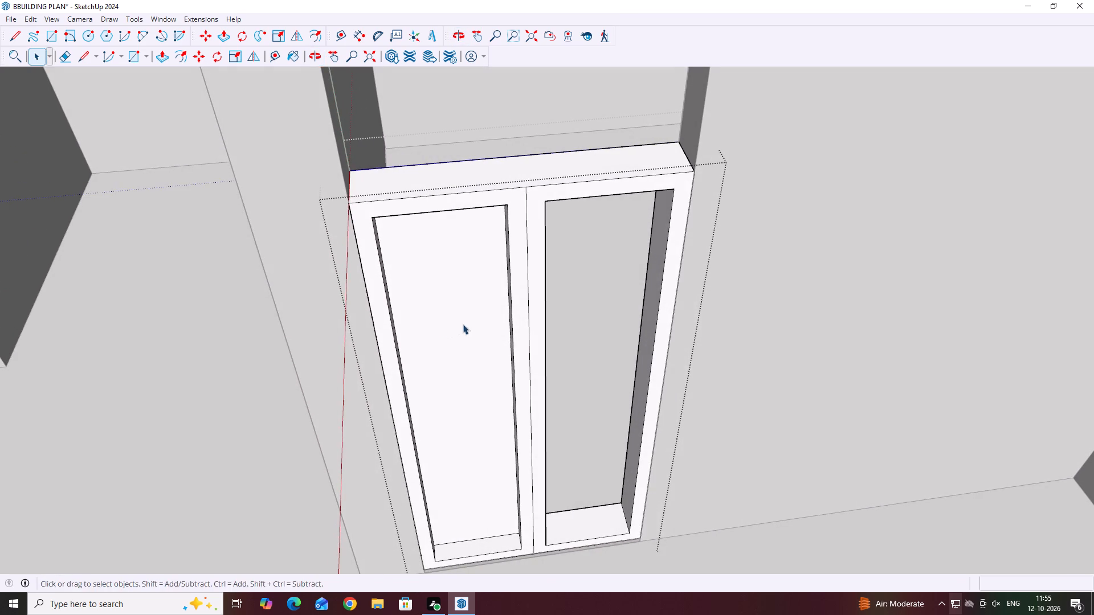
{"action": "middle_click_drag", "start_coordinate": [621, 368], "coordinate": [553, 343]}
{"action": "left_click", "coordinate": [356, 281]}
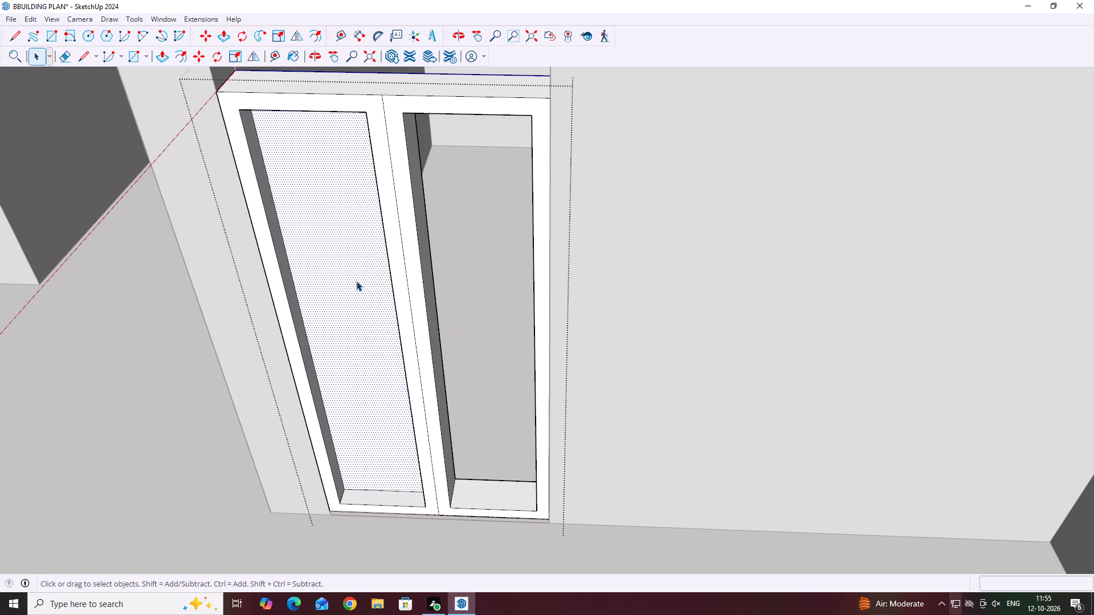
{"action": "key", "text": "b"}
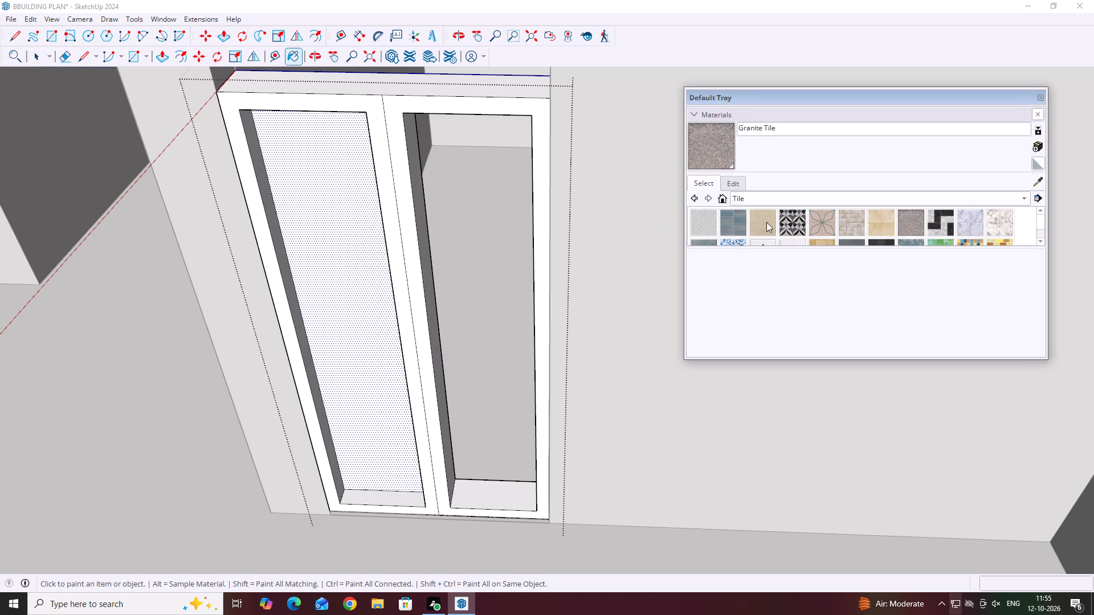
{"action": "scroll", "coordinate": [783, 219], "scroll_direction": "down", "scroll_amount": 1}
{"action": "left_click", "coordinate": [774, 198]}
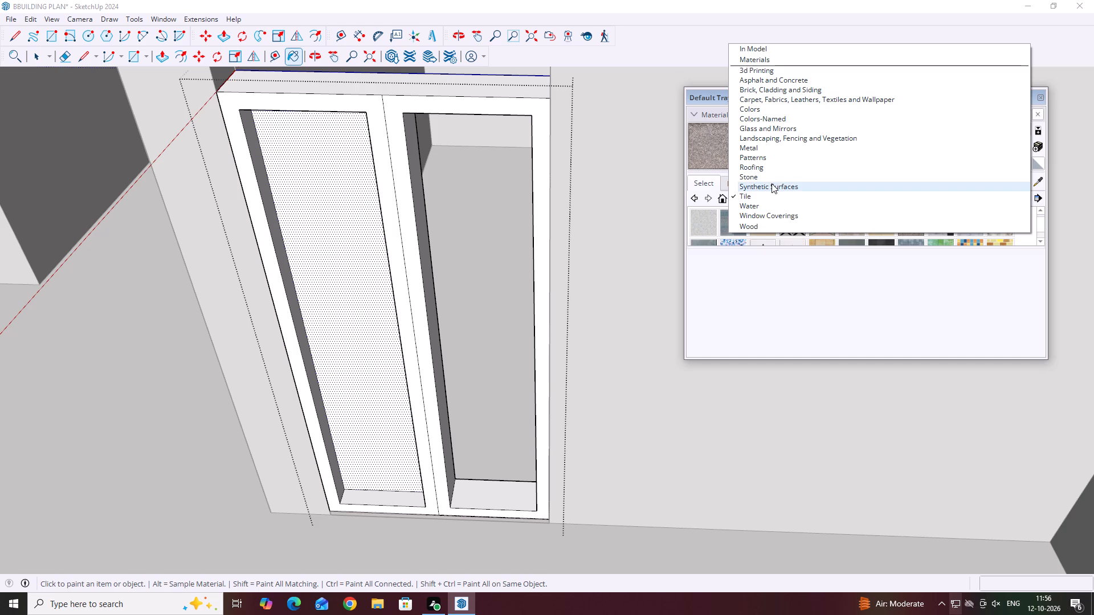
{"action": "left_click", "coordinate": [763, 223]}
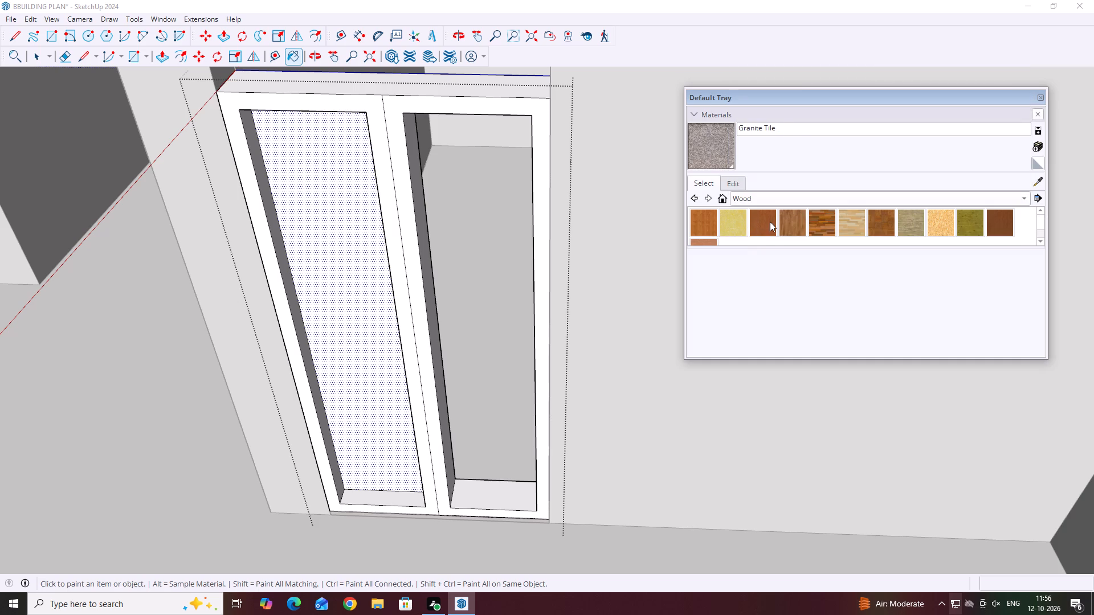
{"action": "left_click", "coordinate": [770, 220]}
{"action": "left_click", "coordinate": [308, 245]}
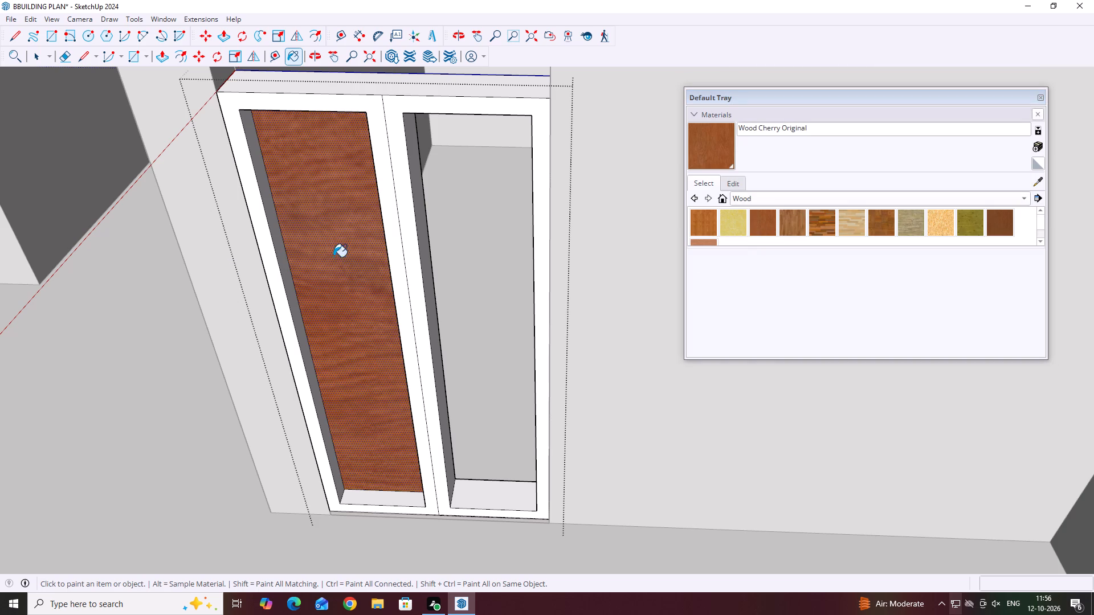
Paint the front faces of both frame halves with Wood Cherry Original.
{"action": "left_click", "coordinate": [402, 277]}
{"action": "left_click", "coordinate": [411, 282]}
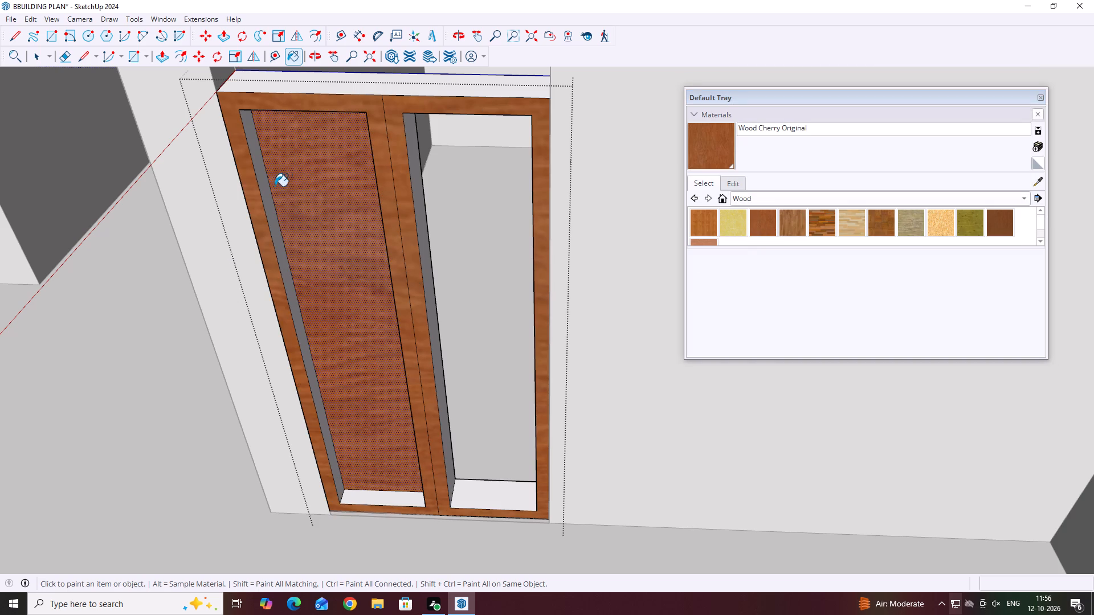
Paint the inner side faces and bottom rail surfaces of both leaf openings with Wood Cherry Original.
{"action": "left_click", "coordinate": [266, 202]}
{"action": "scroll", "coordinate": [443, 364], "scroll_direction": "up", "scroll_amount": 3}
{"action": "left_click", "coordinate": [437, 363]}
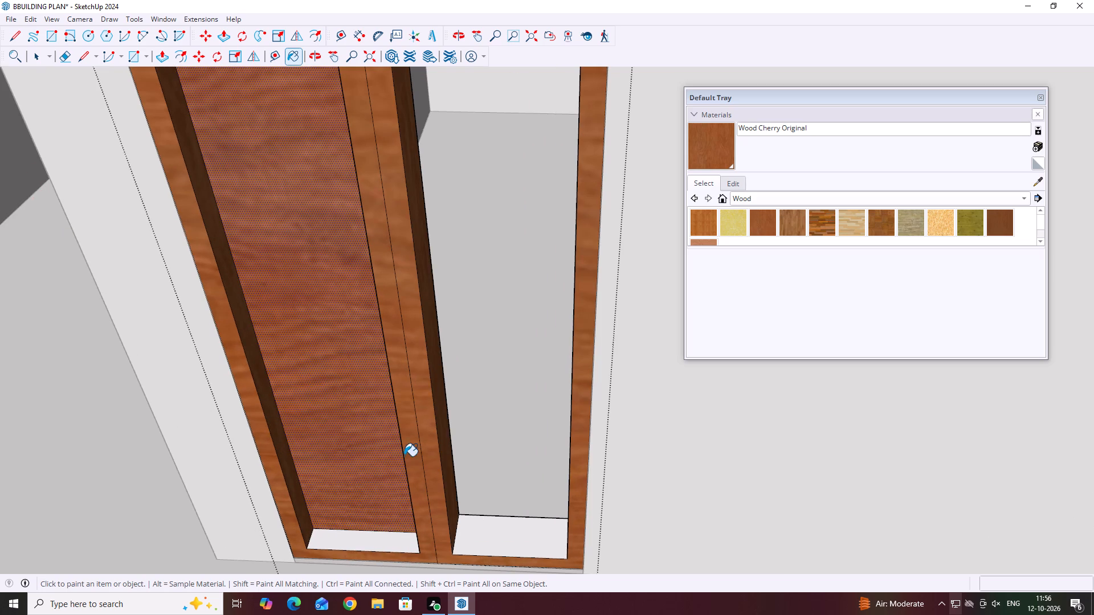
{"action": "left_click", "coordinate": [375, 536]}
{"action": "left_click", "coordinate": [496, 543]}
{"action": "middle_click_drag", "start_coordinate": [377, 502], "coordinate": [565, 502]}
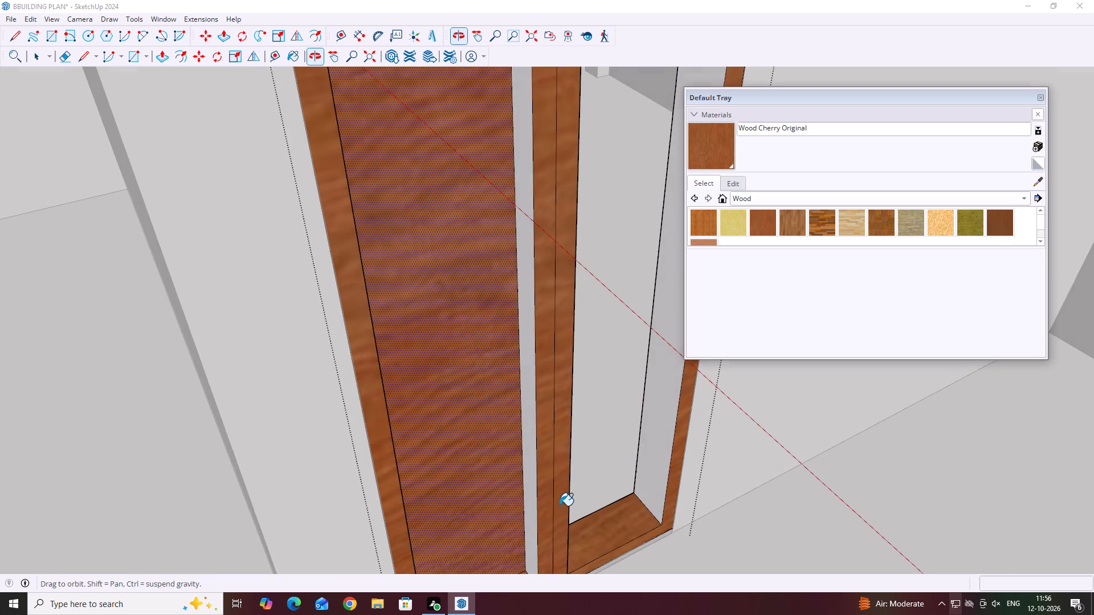
{"action": "scroll", "coordinate": [547, 508], "scroll_direction": "up", "scroll_amount": 1}
{"action": "left_click", "coordinate": [538, 505]}
{"action": "left_click", "coordinate": [529, 504]}
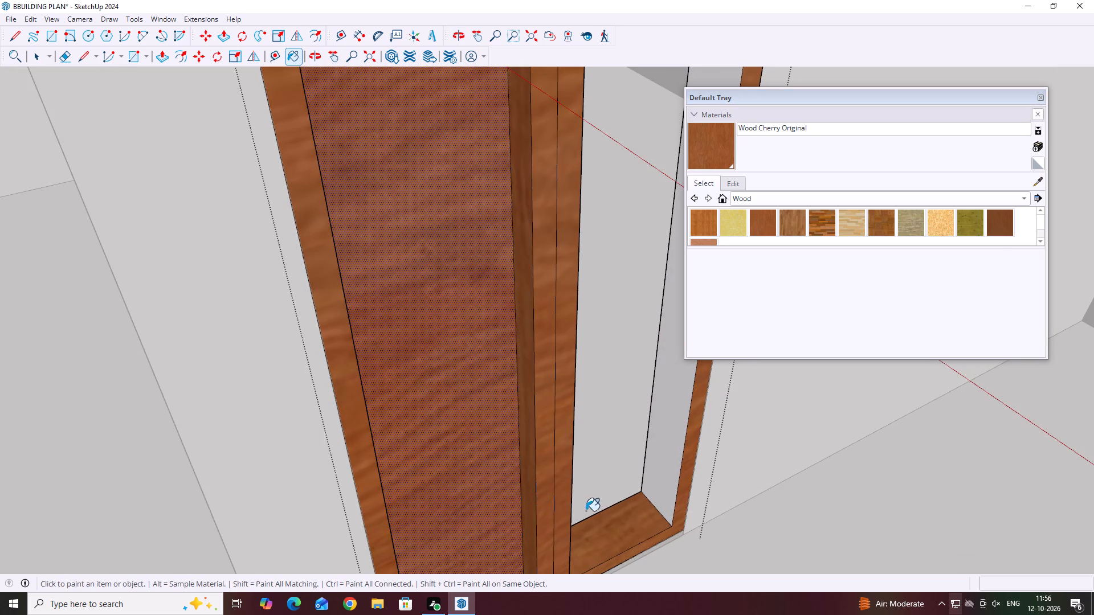
{"action": "middle_click_drag", "start_coordinate": [581, 511], "coordinate": [496, 505]}
{"action": "scroll", "coordinate": [512, 505], "scroll_direction": "up", "scroll_amount": 2}
{"action": "left_click", "coordinate": [539, 498]}
Paint the top face of the door frame with Wood Cherry Original.
{"action": "middle_click_drag", "start_coordinate": [402, 526], "coordinate": [315, 547]}
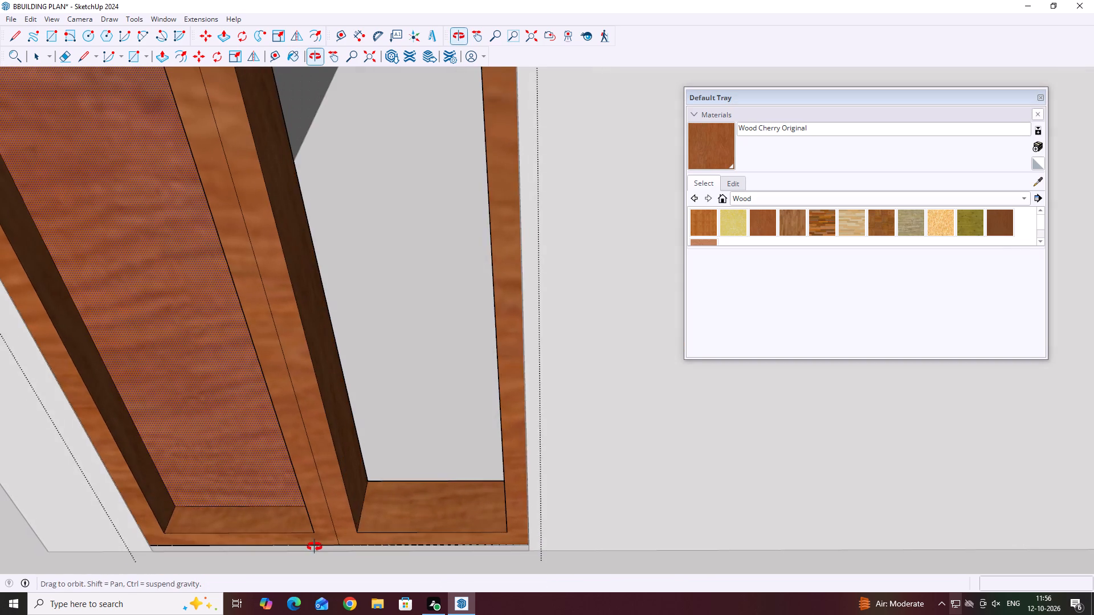
{"action": "middle_click_drag", "start_coordinate": [315, 547], "coordinate": [314, 547]}
{"action": "scroll", "coordinate": [360, 515], "scroll_direction": "down", "scroll_amount": 20}
{"action": "scroll", "coordinate": [360, 515], "scroll_direction": "down", "scroll_amount": 1}
{"action": "scroll", "coordinate": [345, 428], "scroll_direction": "up", "scroll_amount": 5}
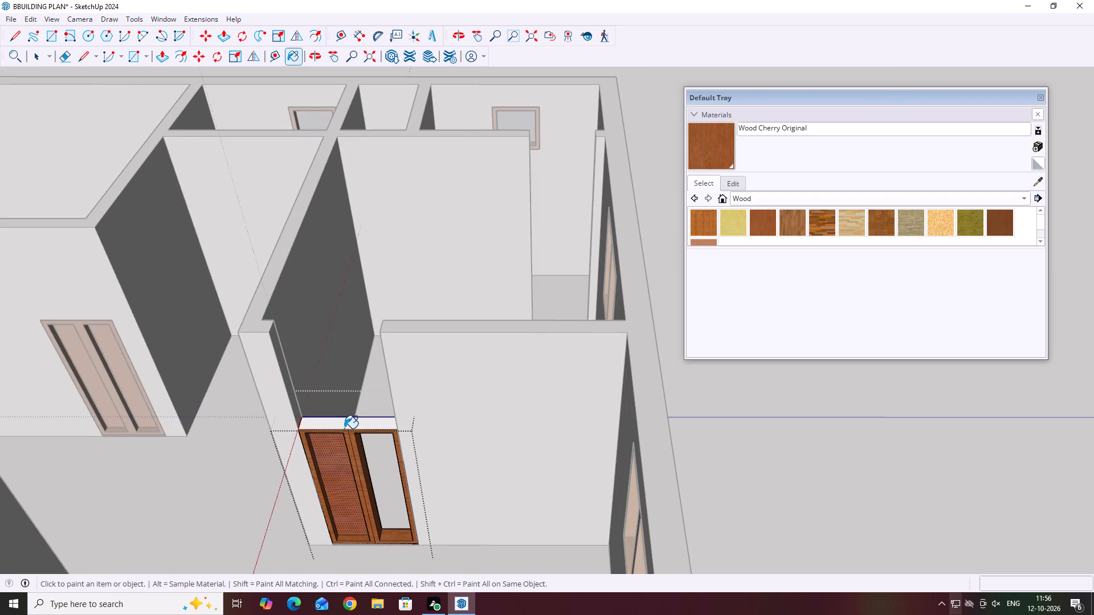
{"action": "left_click", "coordinate": [344, 428]}
Paint the frame's back face, the inner surfaces behind the panel and the panel's back with Wood Cherry Original.
{"action": "middle_click_drag", "start_coordinate": [377, 424], "coordinate": [141, 472]}
{"action": "middle_click_drag", "start_coordinate": [496, 284], "coordinate": [158, 444]}
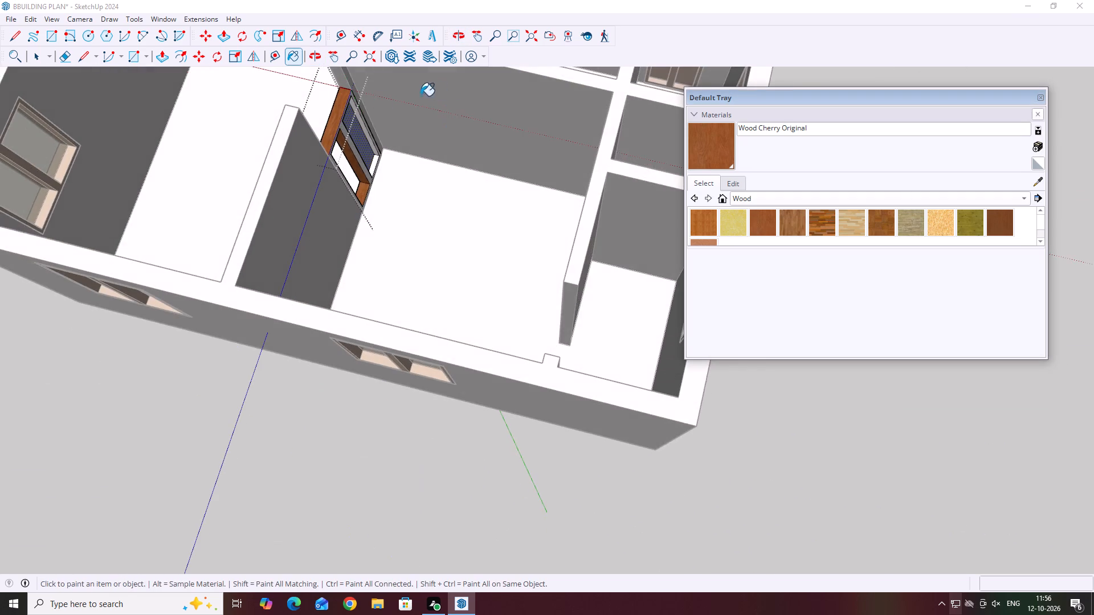
{"action": "scroll", "coordinate": [340, 125], "scroll_direction": "up", "scroll_amount": 16}
{"action": "left_click", "coordinate": [358, 154]}
{"action": "scroll", "coordinate": [298, 142], "scroll_direction": "up", "scroll_amount": 3}
{"action": "scroll", "coordinate": [345, 196], "scroll_direction": "down", "scroll_amount": 5}
{"action": "scroll", "coordinate": [407, 223], "scroll_direction": "up", "scroll_amount": 8}
{"action": "left_click", "coordinate": [439, 240]}
{"action": "left_click", "coordinate": [458, 192]}
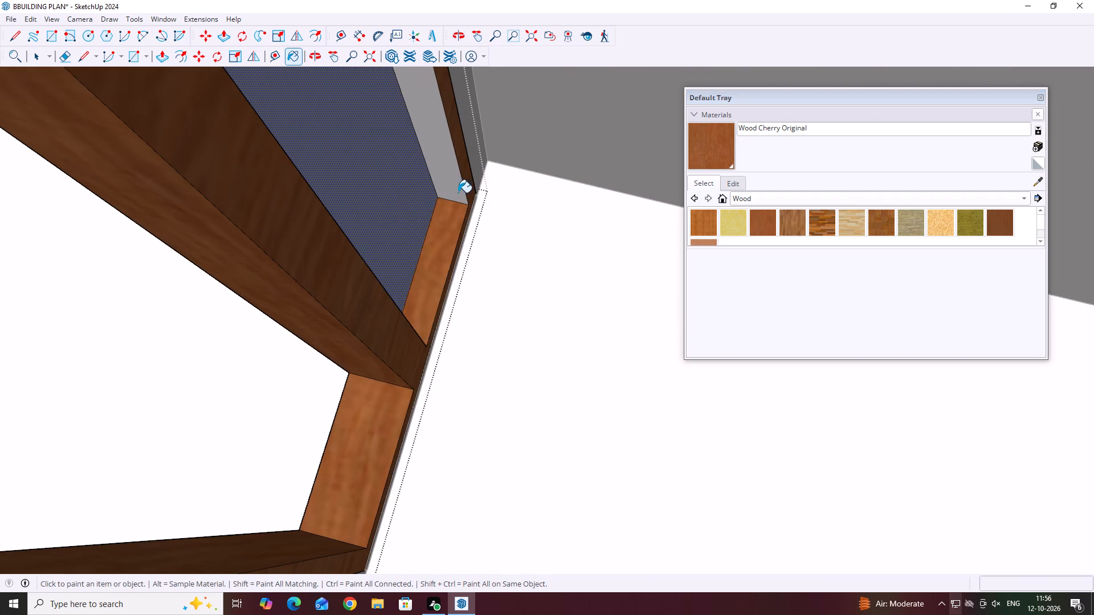
{"action": "scroll", "coordinate": [446, 194], "scroll_direction": "down", "scroll_amount": 7}
{"action": "left_click", "coordinate": [406, 191]}
{"action": "middle_click_drag", "start_coordinate": [240, 228], "coordinate": [515, 253]}
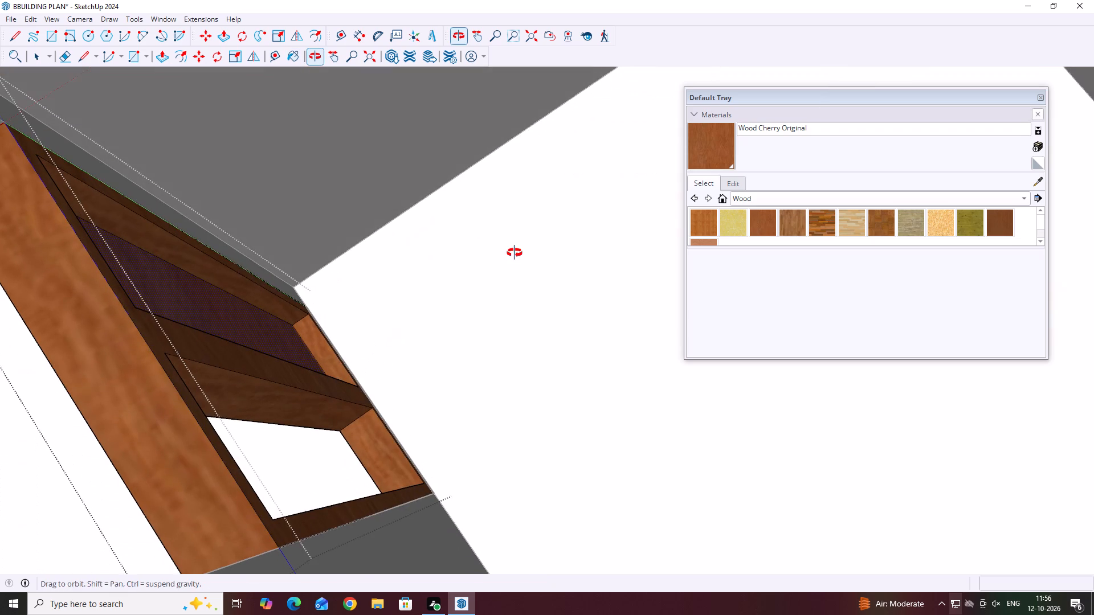
{"action": "middle_click_drag", "start_coordinate": [515, 253], "coordinate": [515, 252]}
{"action": "middle_click_drag", "start_coordinate": [111, 260], "coordinate": [379, 248]}
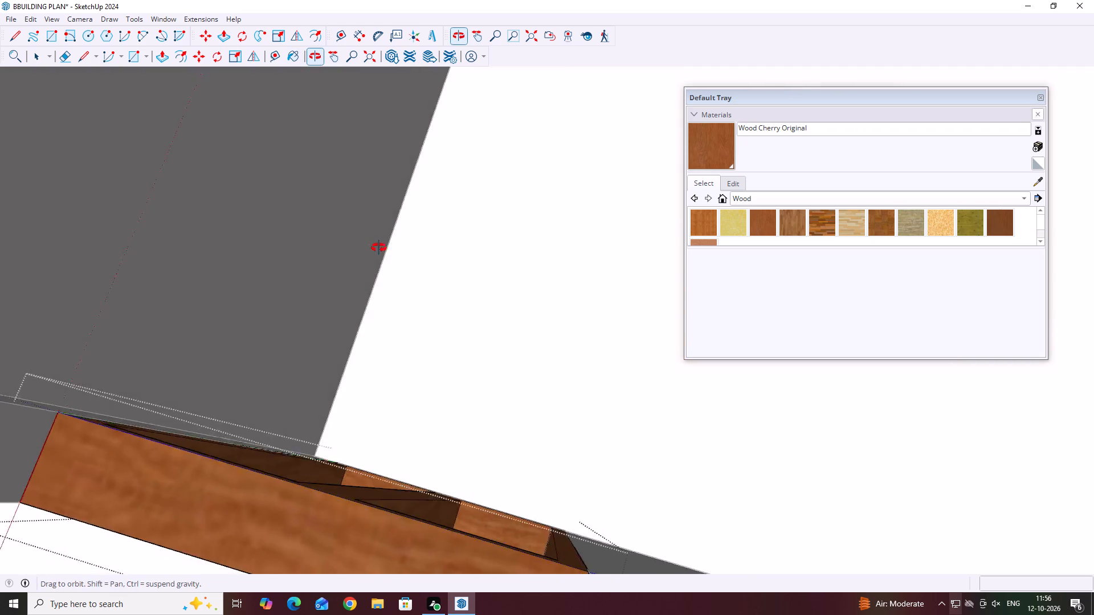
Examine the interior double-leaf door frame from all sides for faces that still need painting.
{"action": "middle_click_drag", "start_coordinate": [379, 248], "coordinate": [436, 149]}
{"action": "scroll", "coordinate": [437, 149], "scroll_direction": "down", "scroll_amount": 6}
{"action": "middle_click_drag", "start_coordinate": [488, 104], "coordinate": [419, 290]}
{"action": "scroll", "coordinate": [419, 290], "scroll_direction": "down", "scroll_amount": 1}
{"action": "middle_click_drag", "start_coordinate": [417, 290], "coordinate": [409, 344]}
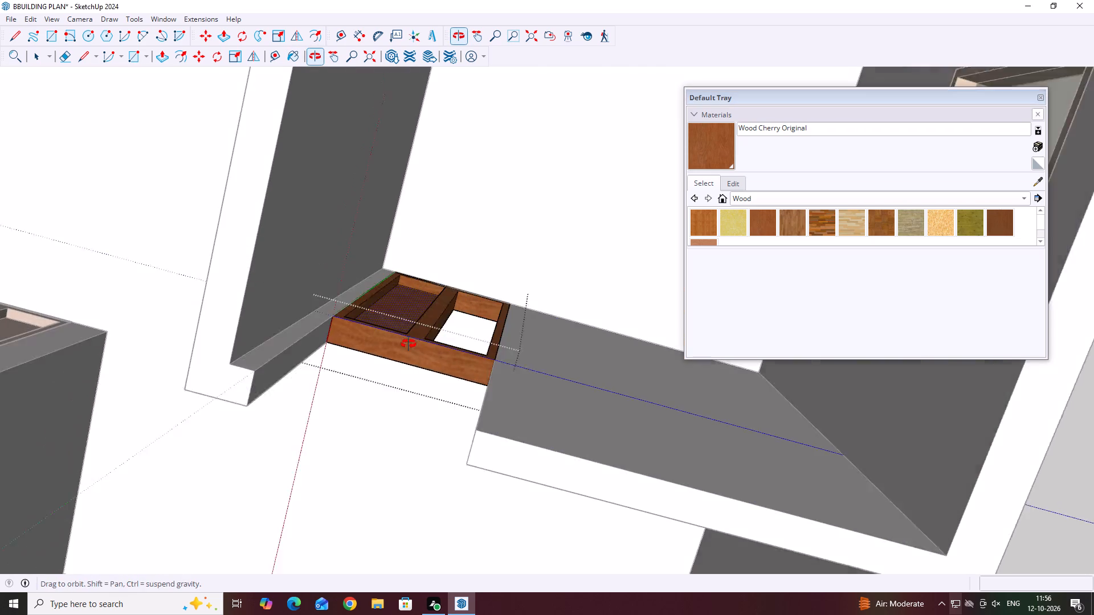
{"action": "middle_click_drag", "start_coordinate": [409, 344], "coordinate": [409, 360]}
{"action": "middle_click_drag", "start_coordinate": [446, 313], "coordinate": [422, 397]}
{"action": "middle_click_drag", "start_coordinate": [424, 380], "coordinate": [410, 546]}
{"action": "middle_click_drag", "start_coordinate": [456, 493], "coordinate": [475, 479]}
{"action": "scroll", "coordinate": [472, 452], "scroll_direction": "up", "scroll_amount": 8}
{"action": "middle_click_drag", "start_coordinate": [470, 449], "coordinate": [470, 471]}
{"action": "scroll", "coordinate": [470, 471], "scroll_direction": "up", "scroll_amount": 10}
{"action": "scroll", "coordinate": [489, 463], "scroll_direction": "down", "scroll_amount": 13}
{"action": "middle_click_drag", "start_coordinate": [497, 454], "coordinate": [503, 511]}
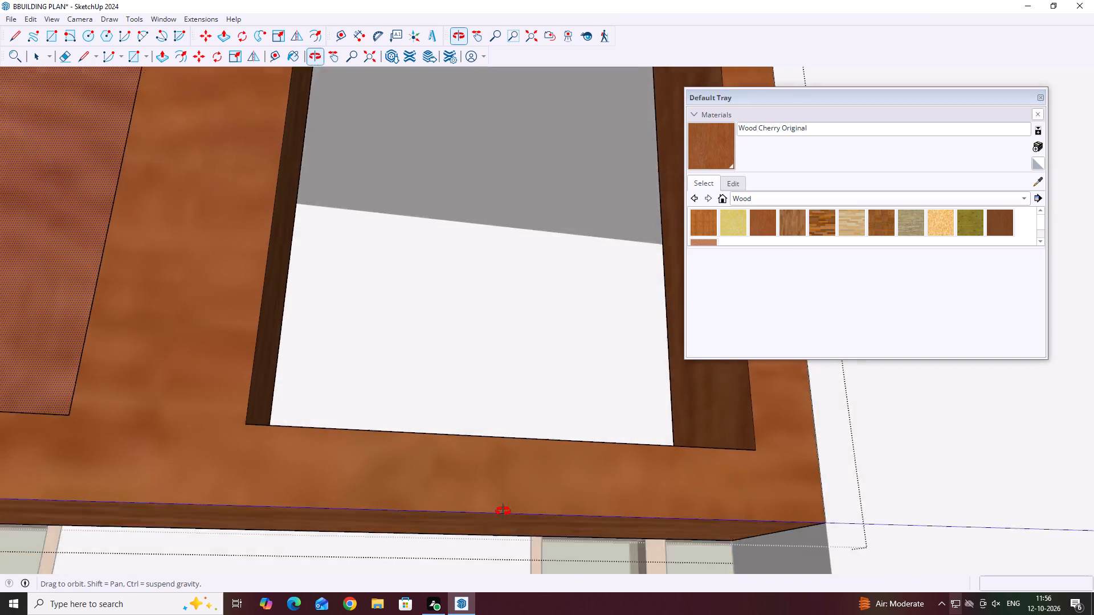
{"action": "middle_click_drag", "start_coordinate": [503, 511], "coordinate": [516, 551]}
{"action": "scroll", "coordinate": [516, 550], "scroll_direction": "down", "scroll_amount": 1}
{"action": "middle_click_drag", "start_coordinate": [532, 412], "coordinate": [539, 475]}
{"action": "scroll", "coordinate": [538, 478], "scroll_direction": "down", "scroll_amount": 8}
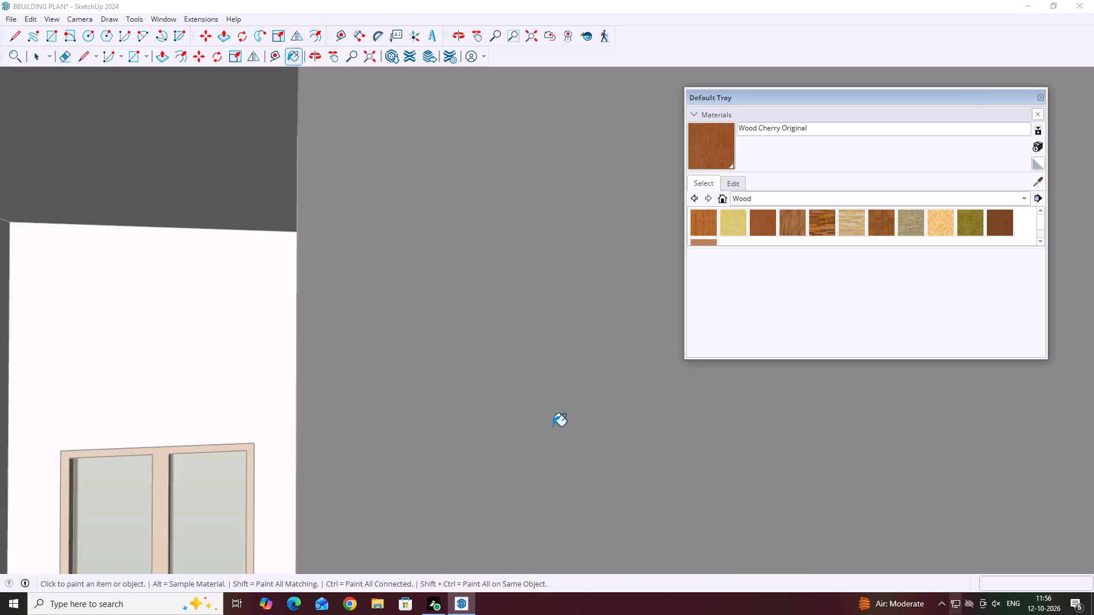
{"action": "scroll", "coordinate": [553, 425], "scroll_direction": "down", "scroll_amount": 20}
{"action": "scroll", "coordinate": [553, 425], "scroll_direction": "down", "scroll_amount": 20}
{"action": "scroll", "coordinate": [553, 425], "scroll_direction": "down", "scroll_amount": 9}
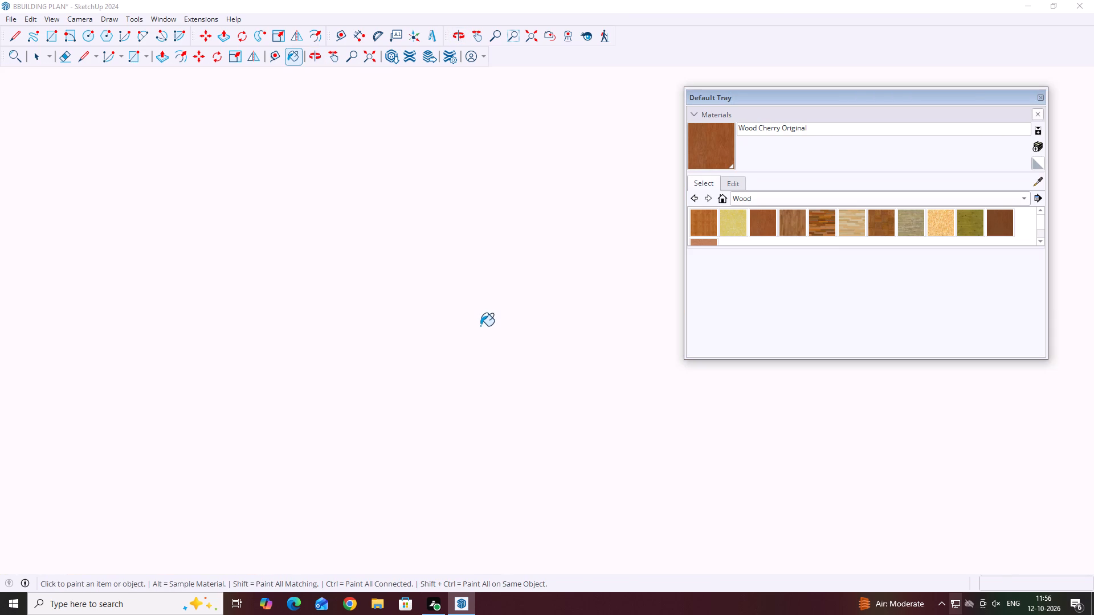
{"action": "scroll", "coordinate": [480, 326], "scroll_direction": "down", "scroll_amount": 15}
{"action": "scroll", "coordinate": [483, 352], "scroll_direction": "up", "scroll_amount": 1}
{"action": "scroll", "coordinate": [483, 352], "scroll_direction": "down", "scroll_amount": 6}
{"action": "scroll", "coordinate": [460, 392], "scroll_direction": "down", "scroll_amount": 14}
{"action": "scroll", "coordinate": [484, 364], "scroll_direction": "down", "scroll_amount": 20}
{"action": "scroll", "coordinate": [484, 364], "scroll_direction": "down", "scroll_amount": 20}
{"action": "scroll", "coordinate": [484, 364], "scroll_direction": "down", "scroll_amount": 14}
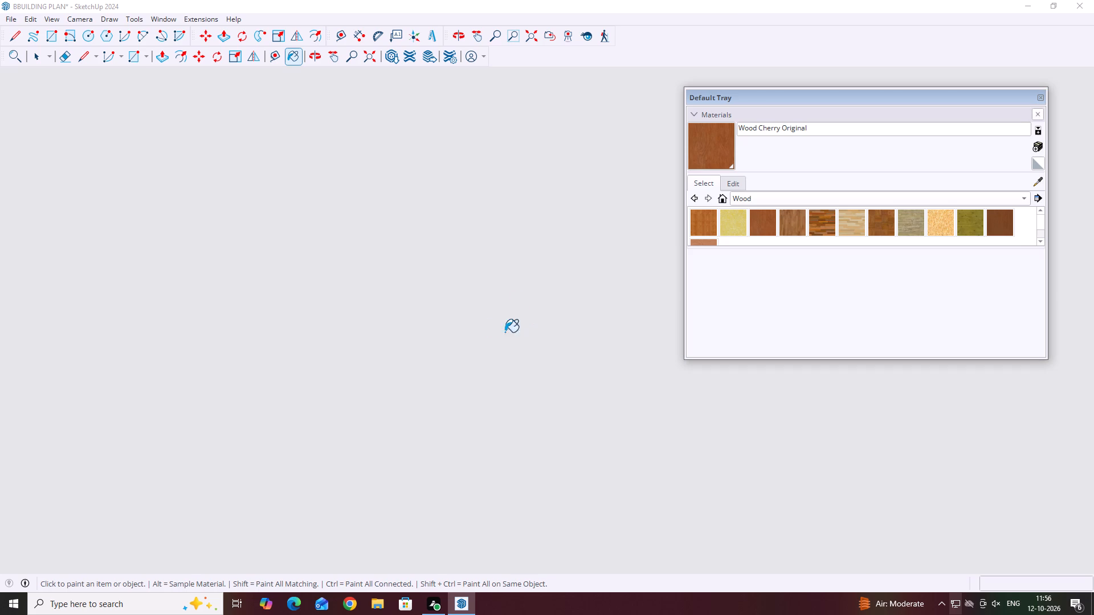
{"action": "scroll", "coordinate": [505, 332], "scroll_direction": "down", "scroll_amount": 20}
{"action": "scroll", "coordinate": [505, 332], "scroll_direction": "down", "scroll_amount": 20}
{"action": "scroll", "coordinate": [505, 332], "scroll_direction": "down", "scroll_amount": 14}
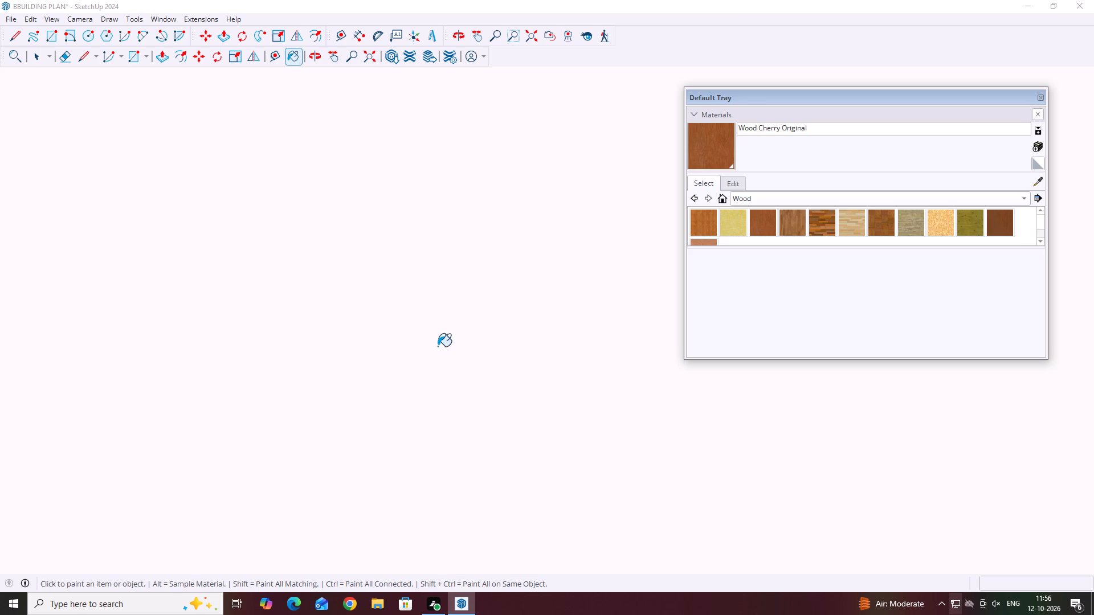
{"action": "scroll", "coordinate": [438, 346], "scroll_direction": "down", "scroll_amount": 20}
{"action": "scroll", "coordinate": [438, 346], "scroll_direction": "down", "scroll_amount": 8}
{"action": "middle_click_drag", "start_coordinate": [444, 328], "coordinate": [470, 385]}
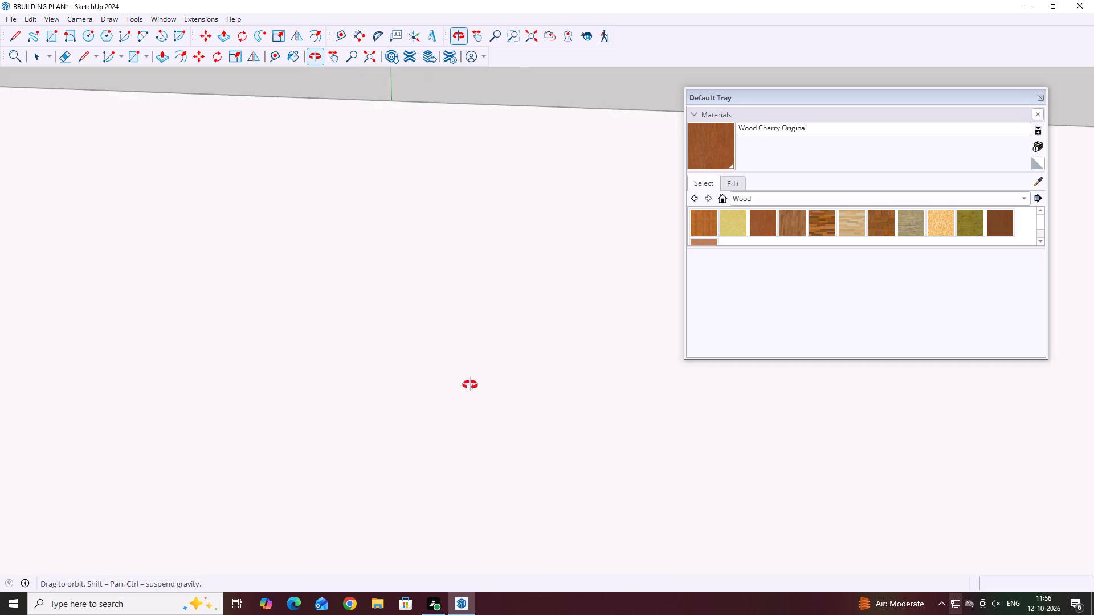
{"action": "middle_click_drag", "start_coordinate": [470, 385], "coordinate": [493, 366]}
{"action": "scroll", "coordinate": [491, 378], "scroll_direction": "down", "scroll_amount": 20}
{"action": "scroll", "coordinate": [491, 378], "scroll_direction": "down", "scroll_amount": 12}
{"action": "middle_click_drag", "start_coordinate": [443, 376], "coordinate": [490, 281]}
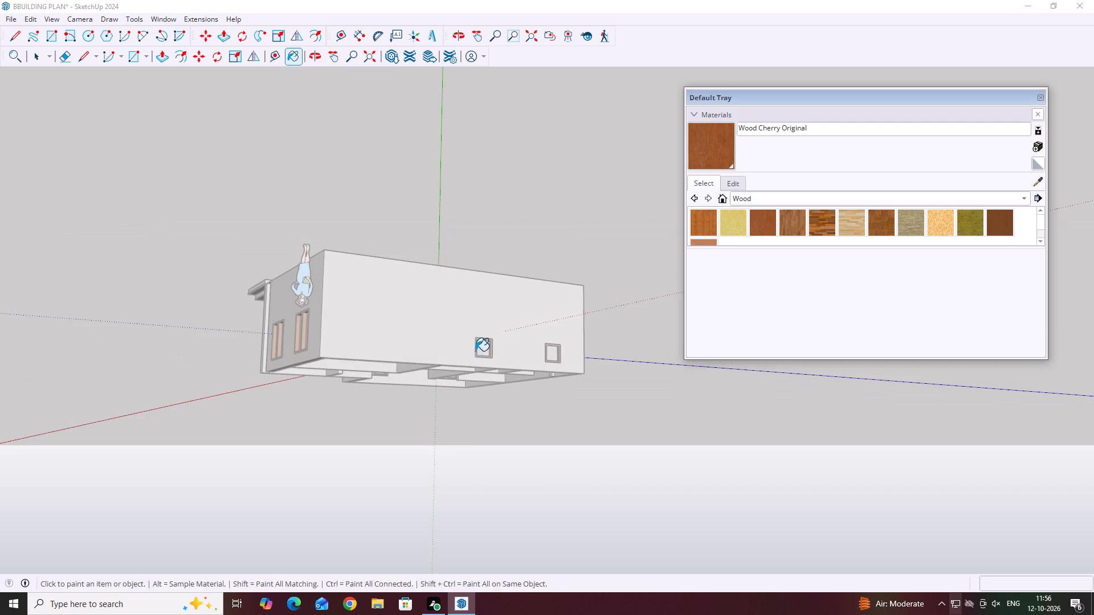
{"action": "middle_click_drag", "start_coordinate": [472, 362], "coordinate": [515, 298]}
{"action": "scroll", "coordinate": [491, 345], "scroll_direction": "up", "scroll_amount": 5}
{"action": "middle_click_drag", "start_coordinate": [473, 368], "coordinate": [509, 301]}
{"action": "middle_click_drag", "start_coordinate": [507, 354], "coordinate": [545, 293]}
{"action": "scroll", "coordinate": [508, 347], "scroll_direction": "up", "scroll_amount": 1}
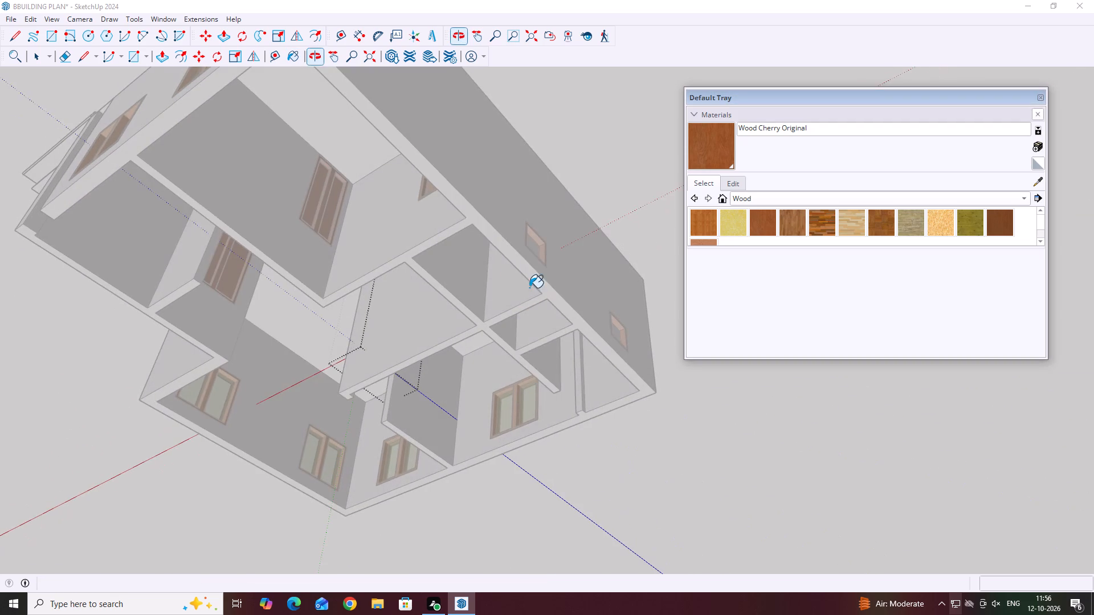
{"action": "scroll", "coordinate": [266, 218], "scroll_direction": "up", "scroll_amount": 8}
{"action": "middle_click", "coordinate": [431, 202]}
{"action": "scroll", "coordinate": [434, 202], "scroll_direction": "down", "scroll_amount": 19}
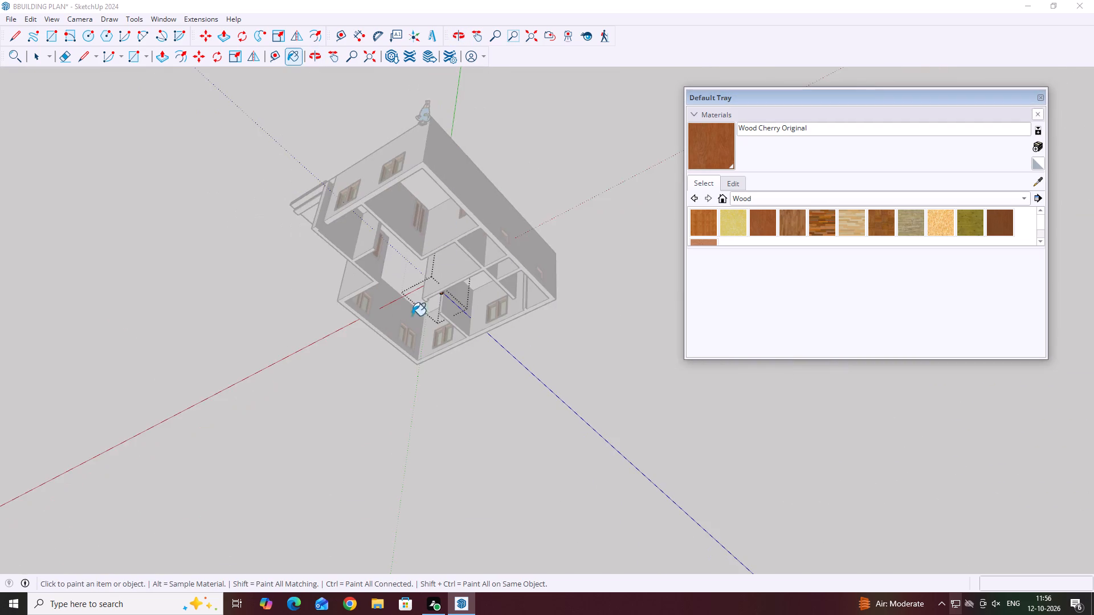
{"action": "scroll", "coordinate": [412, 315], "scroll_direction": "down", "scroll_amount": 2}
{"action": "middle_click_drag", "start_coordinate": [399, 334], "coordinate": [488, 257]}
{"action": "scroll", "coordinate": [458, 286], "scroll_direction": "up", "scroll_amount": 5}
{"action": "middle_click_drag", "start_coordinate": [419, 292], "coordinate": [597, 346]}
{"action": "scroll", "coordinate": [439, 313], "scroll_direction": "up", "scroll_amount": 1}
{"action": "middle_click_drag", "start_coordinate": [577, 259], "coordinate": [551, 238]}
{"action": "middle_click_drag", "start_coordinate": [454, 241], "coordinate": [467, 126]}
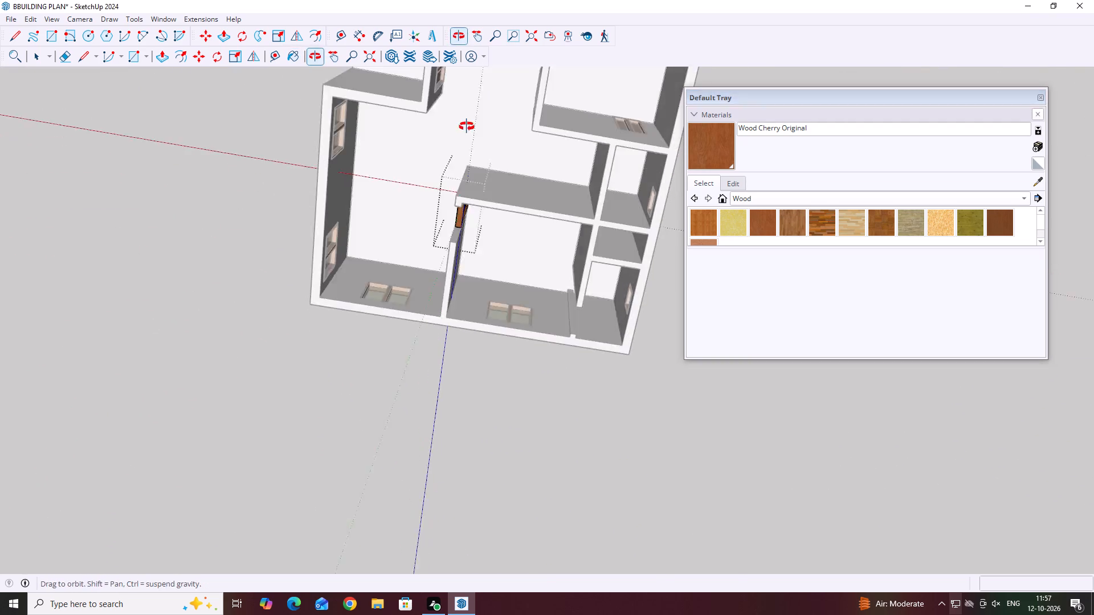
{"action": "middle_click_drag", "start_coordinate": [467, 126], "coordinate": [468, 120]}
{"action": "middle_click_drag", "start_coordinate": [469, 243], "coordinate": [409, 149]}
{"action": "middle_click_drag", "start_coordinate": [467, 241], "coordinate": [391, 262]}
{"action": "middle_click_drag", "start_coordinate": [417, 280], "coordinate": [385, 322]}
{"action": "middle_click_drag", "start_coordinate": [430, 297], "coordinate": [385, 322]}
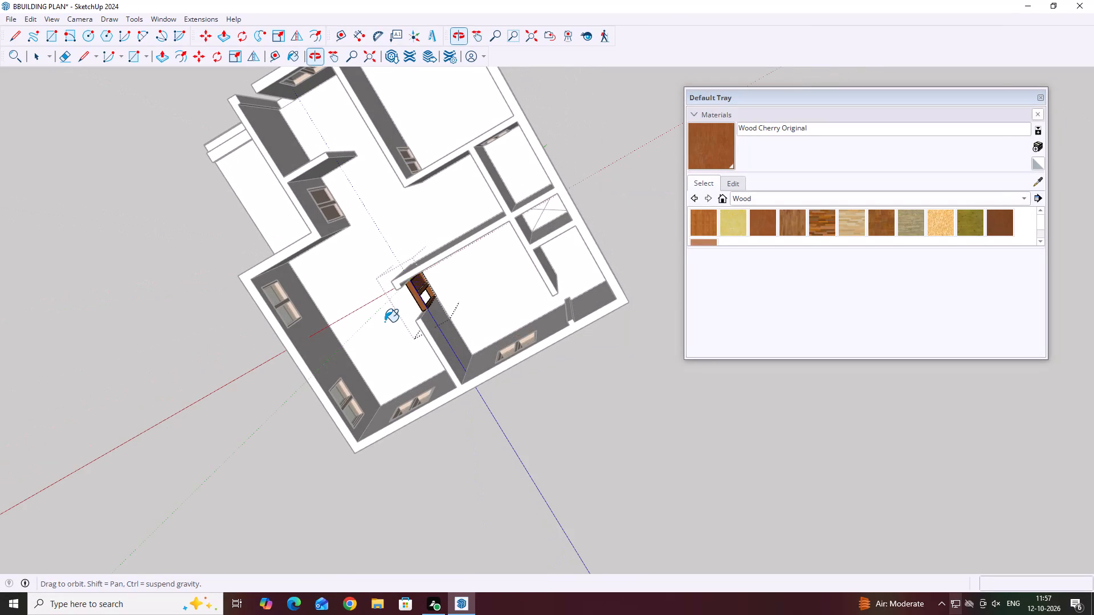
{"action": "middle_click_drag", "start_coordinate": [385, 322], "coordinate": [398, 328]}
Paint the inner side face of the centre post, beside the panelled leaf, with Wood Cherry Original.
{"action": "scroll", "coordinate": [413, 327], "scroll_direction": "up", "scroll_amount": 10}
{"action": "middle_click_drag", "start_coordinate": [427, 257], "coordinate": [387, 339]}
{"action": "middle_click_drag", "start_coordinate": [471, 286], "coordinate": [370, 338]}
{"action": "middle_click_drag", "start_coordinate": [468, 282], "coordinate": [353, 317]}
{"action": "scroll", "coordinate": [418, 371], "scroll_direction": "up", "scroll_amount": 10}
{"action": "middle_click_drag", "start_coordinate": [395, 352], "coordinate": [438, 375]}
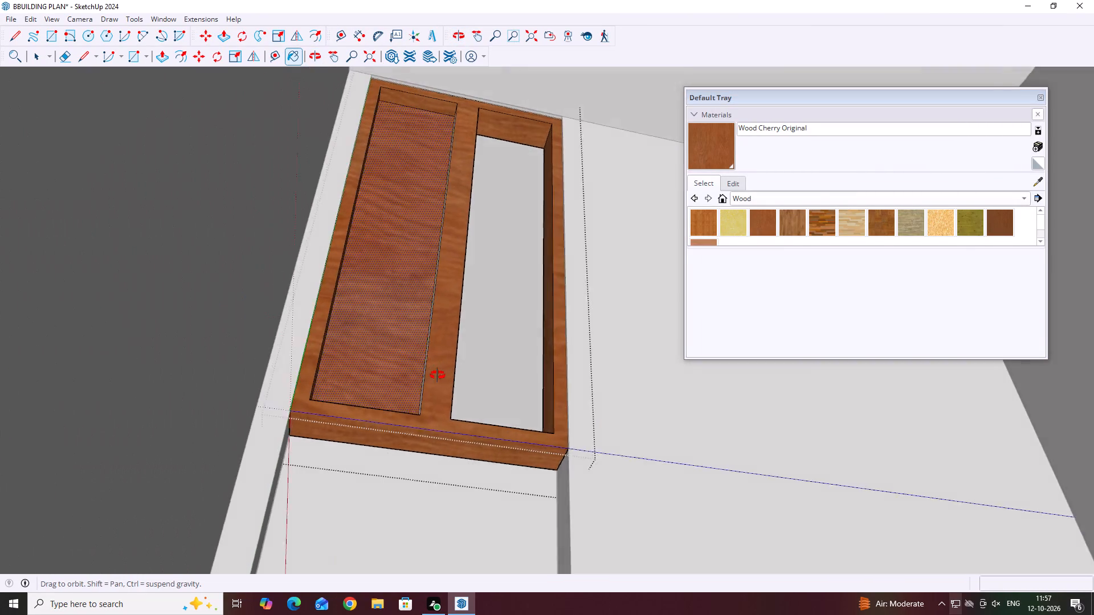
{"action": "middle_click_drag", "start_coordinate": [438, 375], "coordinate": [545, 436]}
{"action": "middle_click_drag", "start_coordinate": [579, 418], "coordinate": [574, 248]}
{"action": "scroll", "coordinate": [524, 260], "scroll_direction": "down", "scroll_amount": 7}
{"action": "middle_click_drag", "start_coordinate": [607, 437], "coordinate": [580, 377]}
{"action": "middle_click_drag", "start_coordinate": [511, 288], "coordinate": [513, 334]}
{"action": "scroll", "coordinate": [517, 341], "scroll_direction": "up", "scroll_amount": 7}
{"action": "left_click", "coordinate": [489, 379]}
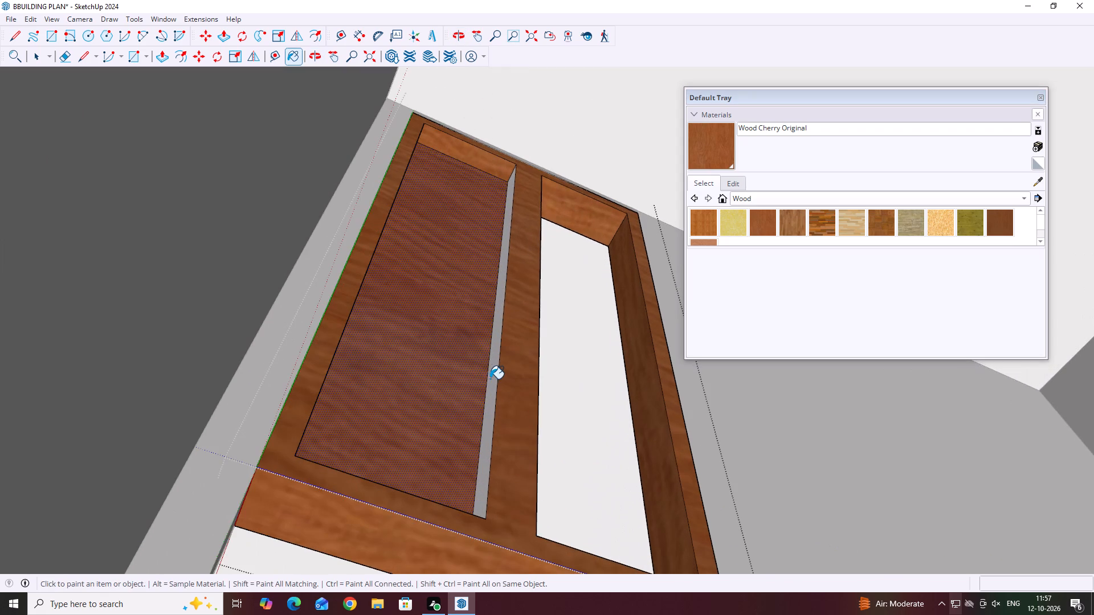
Check the painted faces of the interior door frame and both of its leaf openings.
{"action": "middle_click_drag", "start_coordinate": [548, 285], "coordinate": [467, 427]}
{"action": "scroll", "coordinate": [525, 348], "scroll_direction": "down", "scroll_amount": 20}
{"action": "scroll", "coordinate": [525, 348], "scroll_direction": "down", "scroll_amount": 15}
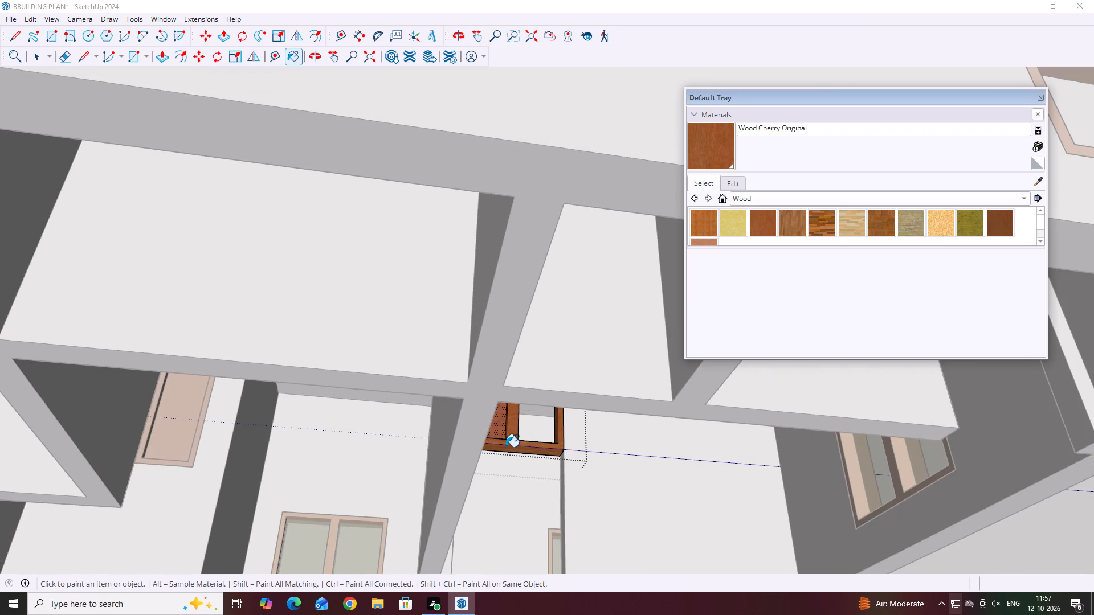
{"action": "middle_click_drag", "start_coordinate": [510, 446], "coordinate": [500, 494]}
{"action": "middle_click_drag", "start_coordinate": [501, 497], "coordinate": [533, 397]}
{"action": "scroll", "coordinate": [499, 569], "scroll_direction": "up", "scroll_amount": 9}
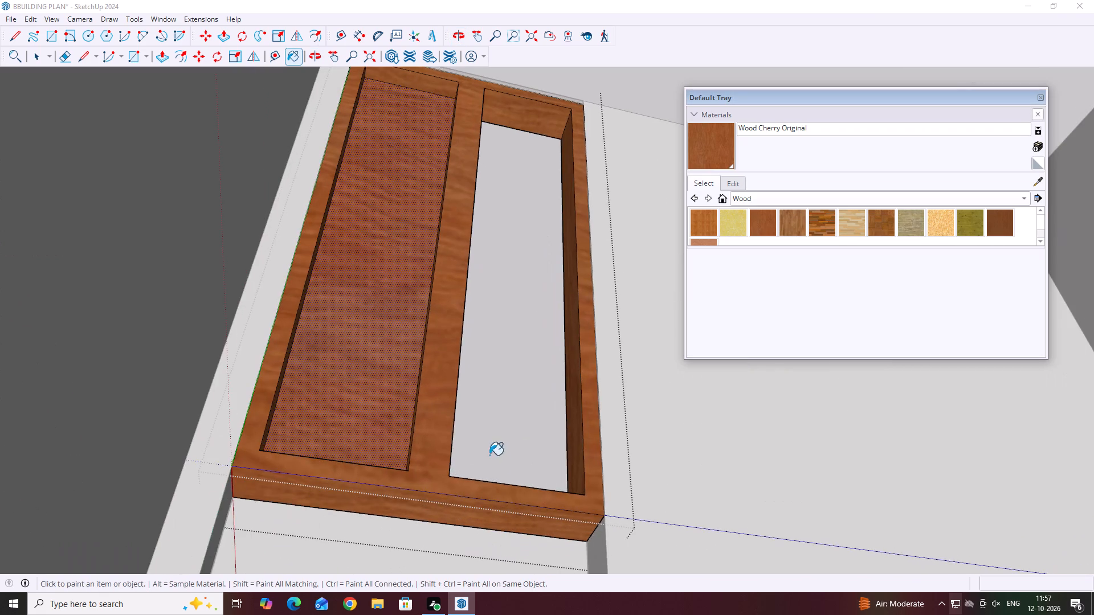
{"action": "middle_click_drag", "start_coordinate": [488, 450], "coordinate": [476, 512]}
{"action": "scroll", "coordinate": [476, 512], "scroll_direction": "down", "scroll_amount": 20}
{"action": "scroll", "coordinate": [476, 512], "scroll_direction": "down", "scroll_amount": 15}
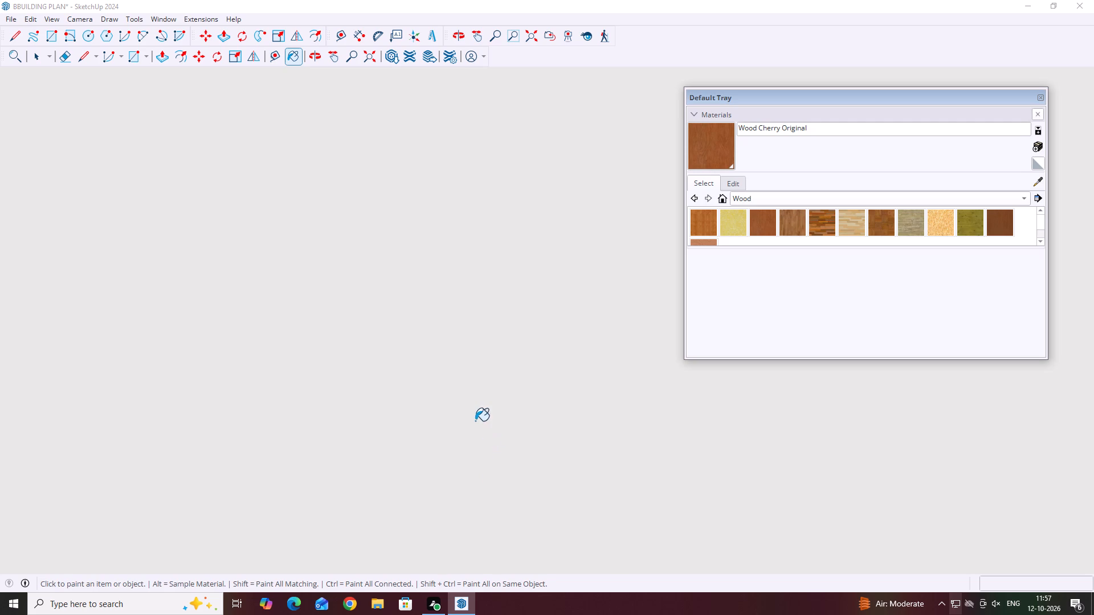
{"action": "scroll", "coordinate": [475, 421], "scroll_direction": "down", "scroll_amount": 20}
{"action": "scroll", "coordinate": [475, 421], "scroll_direction": "down", "scroll_amount": 20}
{"action": "scroll", "coordinate": [475, 421], "scroll_direction": "down", "scroll_amount": 17}
{"action": "middle_click", "coordinate": [468, 383]}
{"action": "middle_click", "coordinate": [467, 374]}
{"action": "middle_click", "coordinate": [464, 358]}
{"action": "middle_click", "coordinate": [462, 348]}
{"action": "middle_click", "coordinate": [460, 338]}
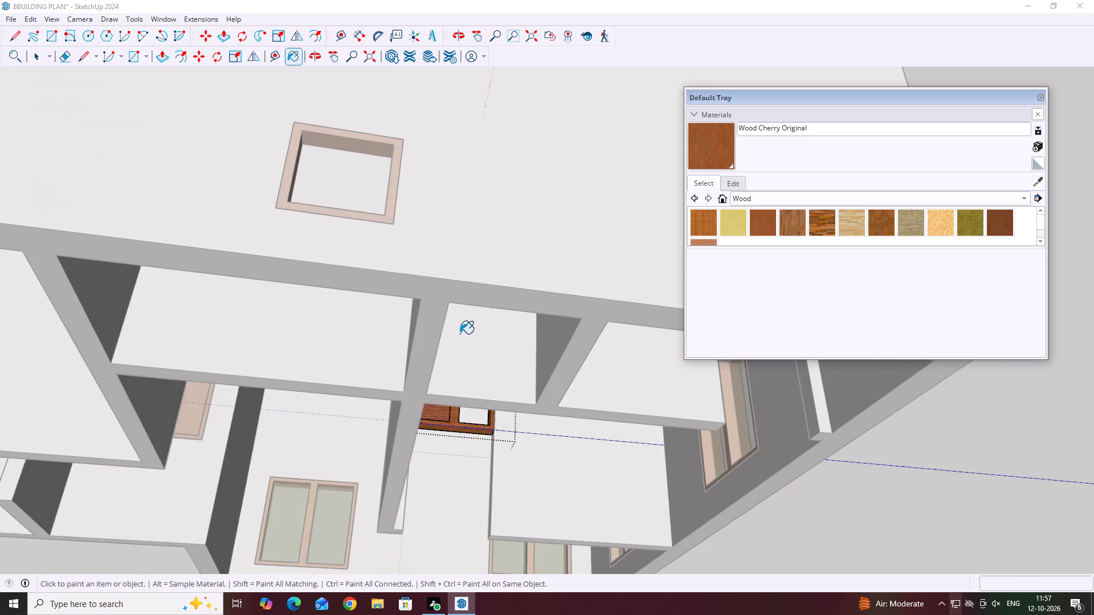
{"action": "middle_click_drag", "start_coordinate": [458, 442], "coordinate": [467, 440]}
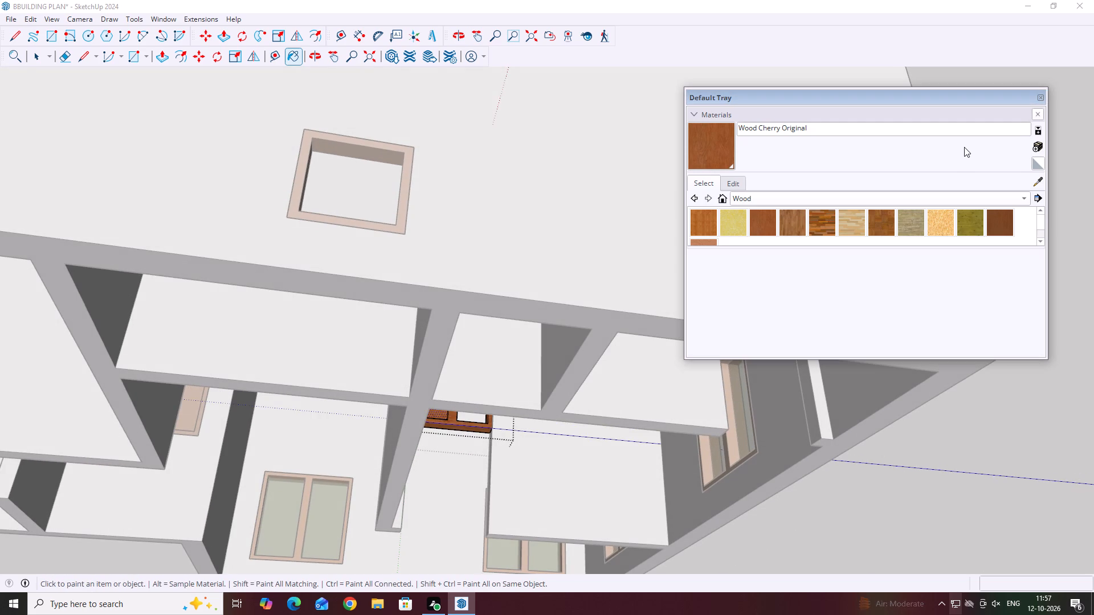
End painting by closing the materials tray and leaving the door frame group.
{"action": "key", "text": "Escape"}
{"action": "key", "text": "space"}
{"action": "left_click", "coordinate": [1041, 97]}
{"action": "scroll", "coordinate": [544, 150], "scroll_direction": "down", "scroll_amount": 11}
{"action": "middle_click_drag", "start_coordinate": [571, 297], "coordinate": [582, 140]}
{"action": "left_click", "coordinate": [927, 313]}
Examine the whole house from above and outside, checking the doors and windows.
{"action": "middle_click_drag", "start_coordinate": [410, 372], "coordinate": [556, 275]}
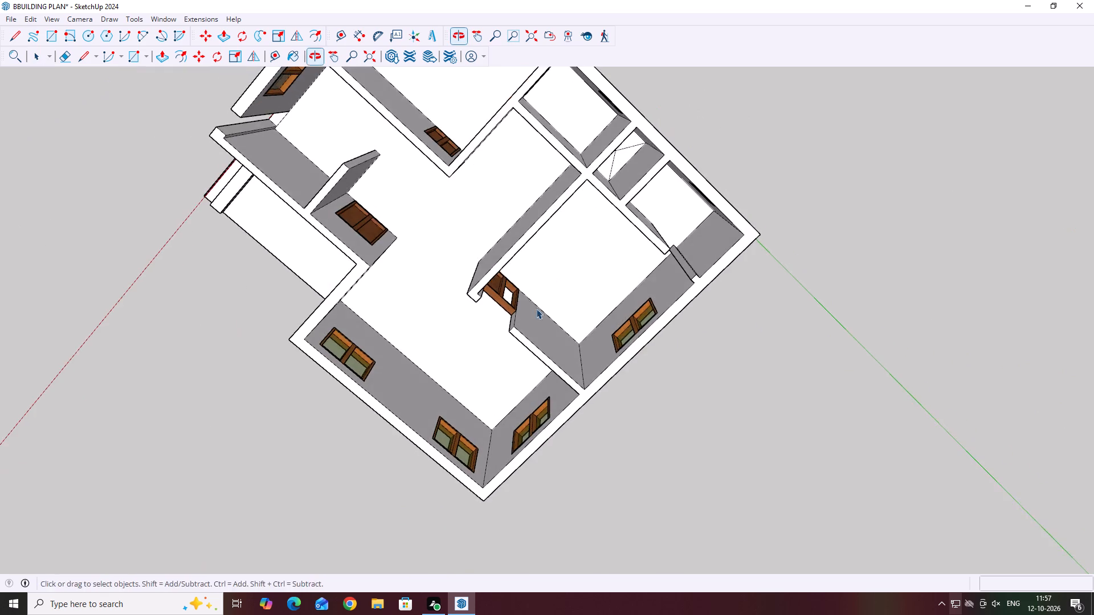
{"action": "middle_click_drag", "start_coordinate": [447, 345], "coordinate": [609, 236]}
{"action": "middle_click_drag", "start_coordinate": [495, 269], "coordinate": [746, 285]}
{"action": "scroll", "coordinate": [634, 304], "scroll_direction": "down", "scroll_amount": 6}
{"action": "middle_click_drag", "start_coordinate": [426, 252], "coordinate": [690, 429]}
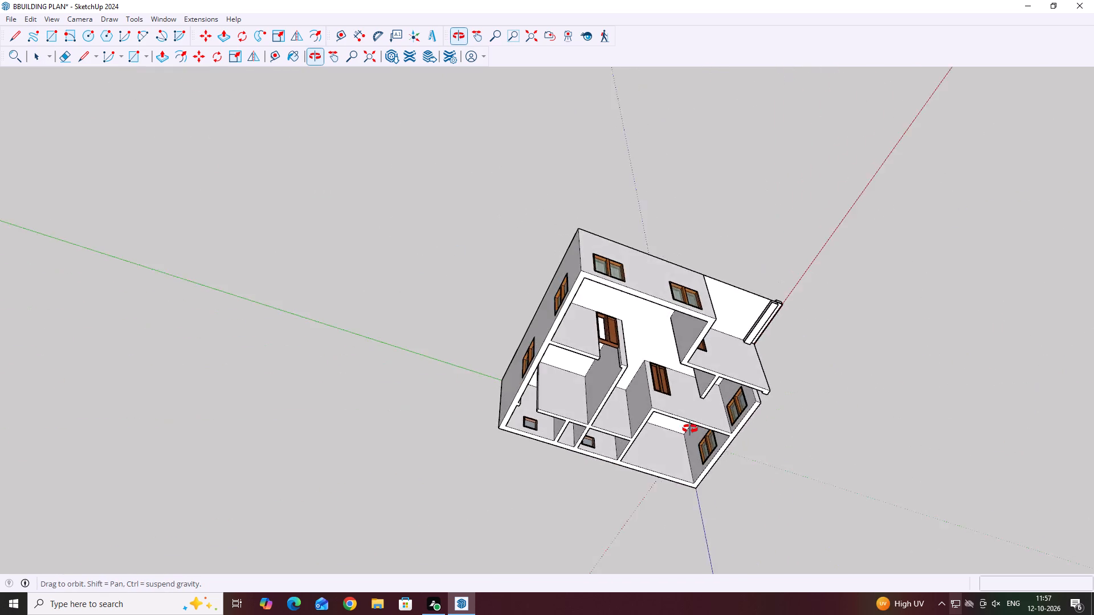
{"action": "middle_click_drag", "start_coordinate": [690, 429], "coordinate": [699, 331]}
{"action": "middle_click_drag", "start_coordinate": [832, 507], "coordinate": [449, 463]}
{"action": "scroll", "coordinate": [483, 288], "scroll_direction": "down", "scroll_amount": 12}
{"action": "middle_click_drag", "start_coordinate": [375, 417], "coordinate": [642, 448]}
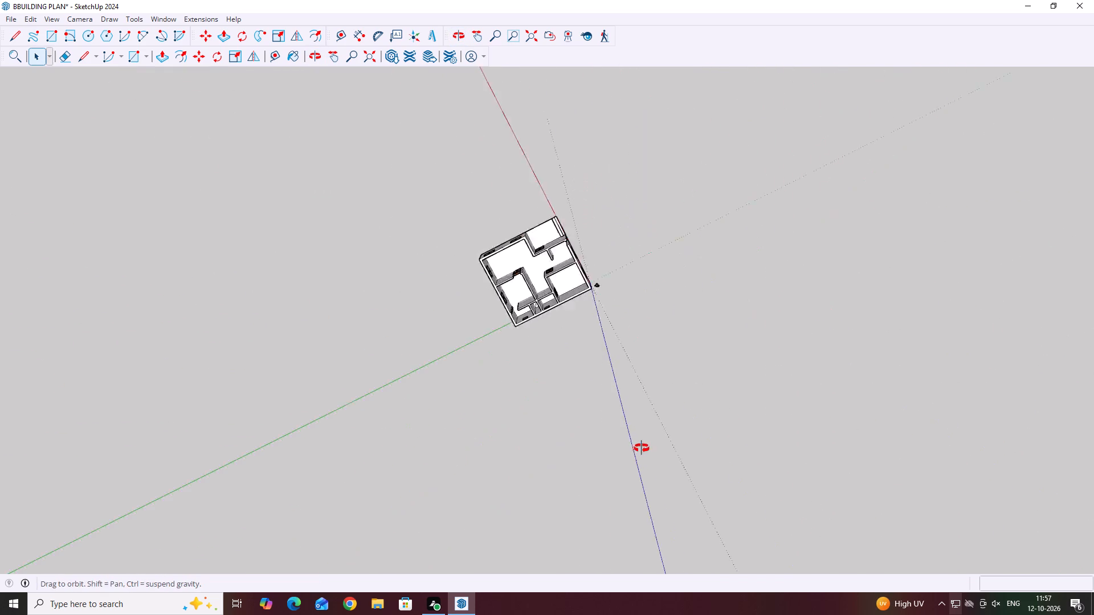
{"action": "middle_click_drag", "start_coordinate": [642, 448], "coordinate": [725, 389]}
{"action": "middle_click_drag", "start_coordinate": [487, 284], "coordinate": [418, 179]}
{"action": "middle_click_drag", "start_coordinate": [404, 297], "coordinate": [297, 135]}
{"action": "middle_click_drag", "start_coordinate": [436, 359], "coordinate": [186, 182]}
{"action": "middle_click_drag", "start_coordinate": [446, 286], "coordinate": [432, 281]}
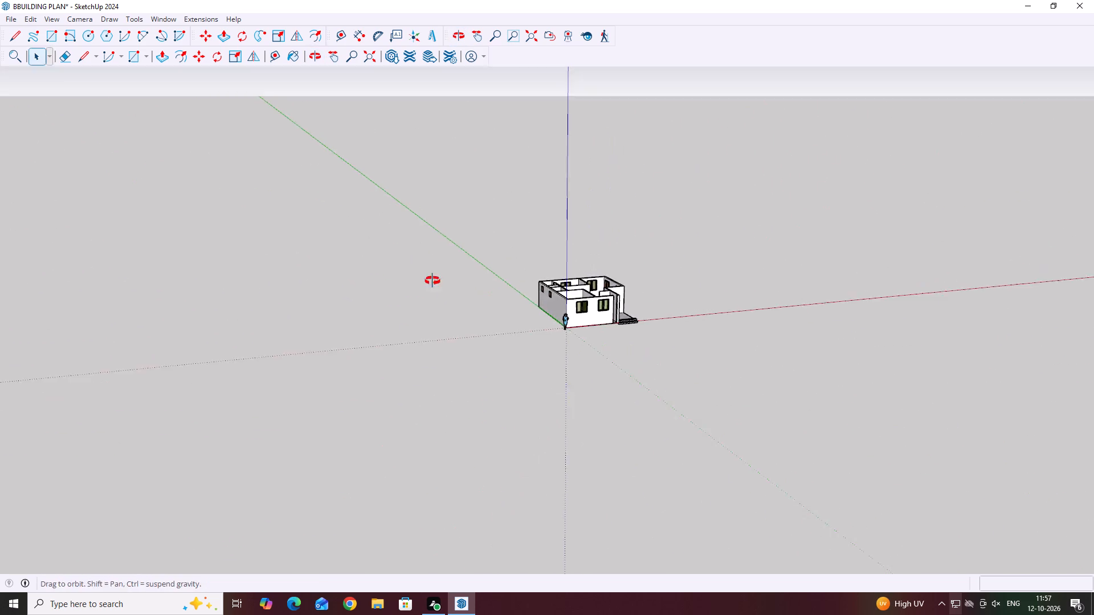
{"action": "middle_click_drag", "start_coordinate": [432, 281], "coordinate": [240, 227]}
{"action": "middle_click_drag", "start_coordinate": [610, 296], "coordinate": [353, 283]}
{"action": "middle_click_drag", "start_coordinate": [466, 308], "coordinate": [417, 352]}
{"action": "middle_click_drag", "start_coordinate": [530, 327], "coordinate": [430, 327]}
{"action": "middle_click_drag", "start_coordinate": [626, 316], "coordinate": [592, 369]}
{"action": "scroll", "coordinate": [542, 307], "scroll_direction": "up", "scroll_amount": 3}
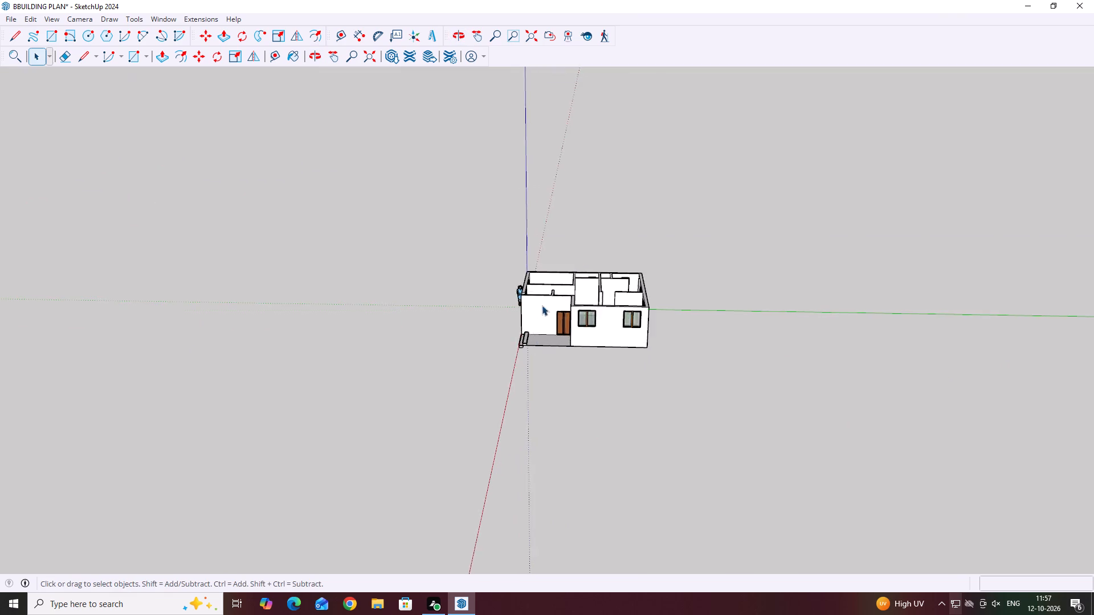
{"action": "scroll", "coordinate": [542, 305], "scroll_direction": "up", "scroll_amount": 13}
{"action": "middle_click_drag", "start_coordinate": [598, 360], "coordinate": [638, 388]}
{"action": "scroll", "coordinate": [607, 359], "scroll_direction": "up", "scroll_amount": 3}
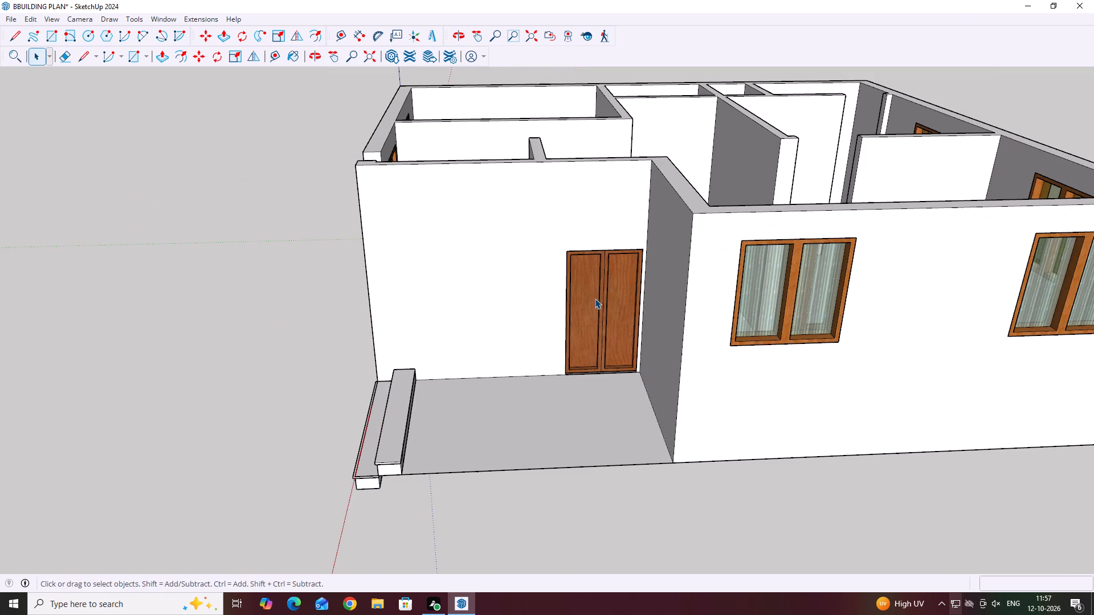
{"action": "middle_click", "coordinate": [595, 298]}
{"action": "middle_click_drag", "start_coordinate": [601, 311], "coordinate": [587, 419]}
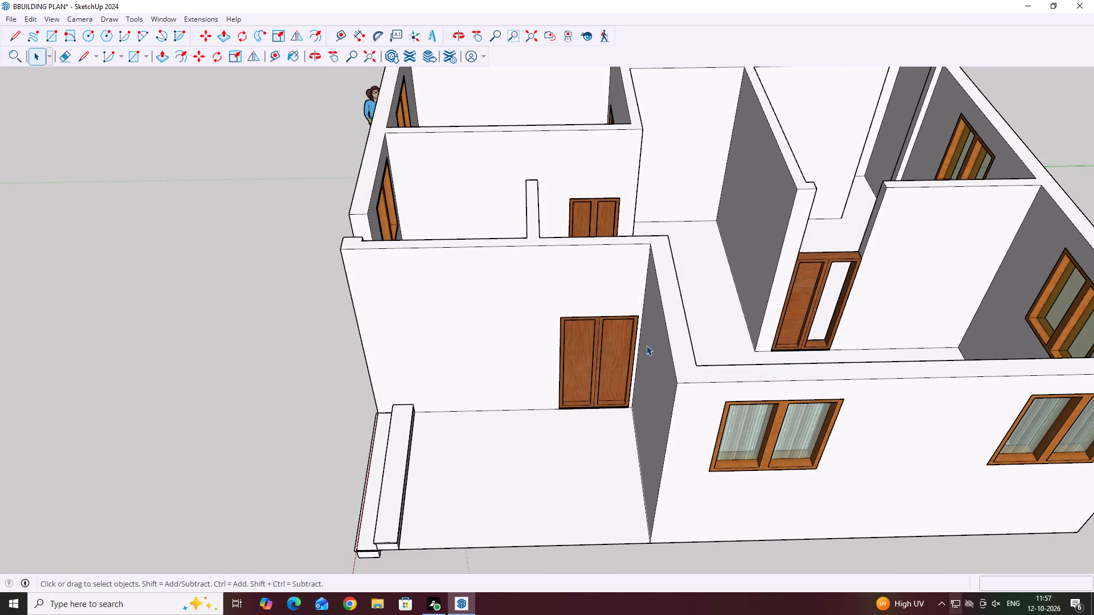
Inside the interior door frame group, copy the wood panel 1' 6" across into the empty leaf opening, then close the group.
{"action": "scroll", "coordinate": [820, 302], "scroll_direction": "up", "scroll_amount": 3}
{"action": "middle_click_drag", "start_coordinate": [805, 294], "coordinate": [737, 301]}
{"action": "scroll", "coordinate": [763, 315], "scroll_direction": "up", "scroll_amount": 6}
{"action": "left_click", "coordinate": [789, 348]}
{"action": "scroll", "coordinate": [689, 329], "scroll_direction": "down", "scroll_amount": 6}
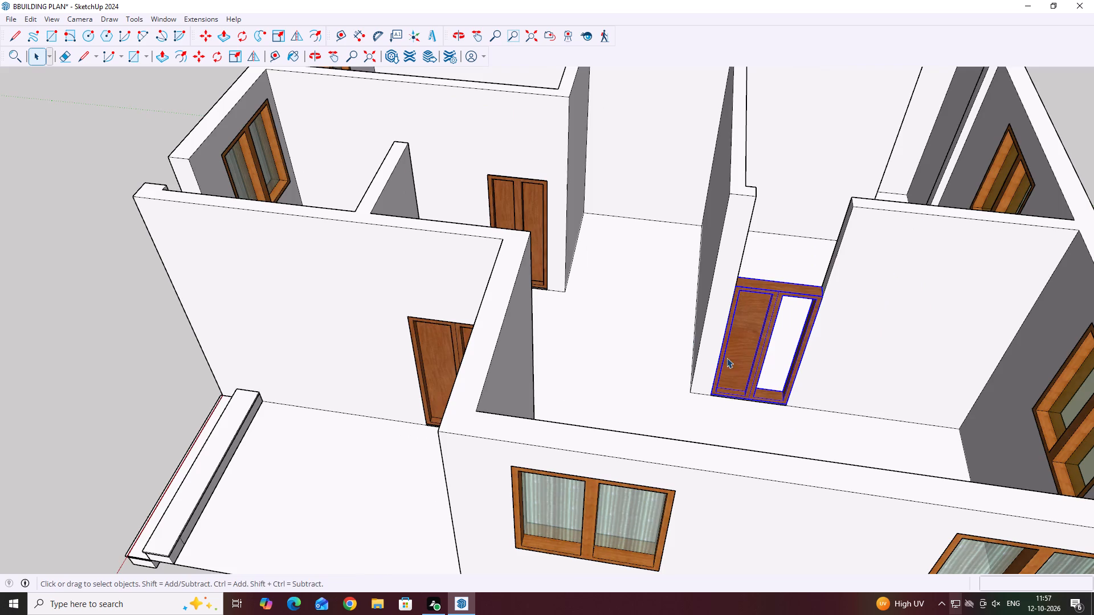
{"action": "middle_click_drag", "start_coordinate": [749, 373], "coordinate": [762, 371]}
{"action": "scroll", "coordinate": [762, 364], "scroll_direction": "up", "scroll_amount": 4}
{"action": "double_click", "coordinate": [743, 354]}
{"action": "left_click", "coordinate": [742, 354]}
{"action": "middle_click_drag", "start_coordinate": [660, 337], "coordinate": [671, 358]}
{"action": "middle_click_drag", "start_coordinate": [774, 400], "coordinate": [755, 398]}
{"action": "key", "text": "m"}
{"action": "scroll", "coordinate": [709, 411], "scroll_direction": "up", "scroll_amount": 5}
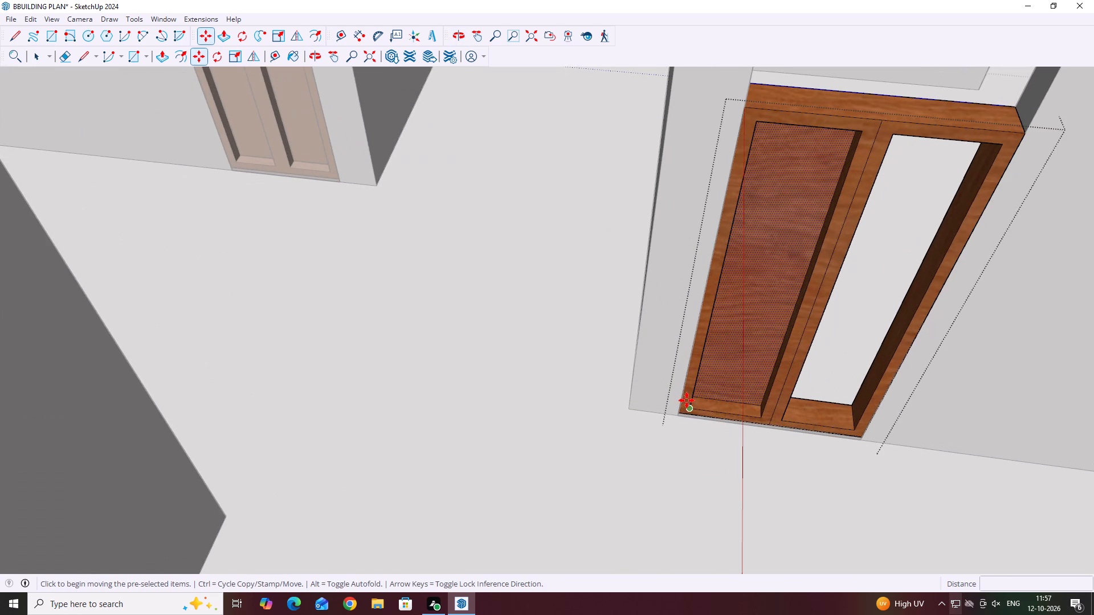
{"action": "left_click", "coordinate": [688, 407]}
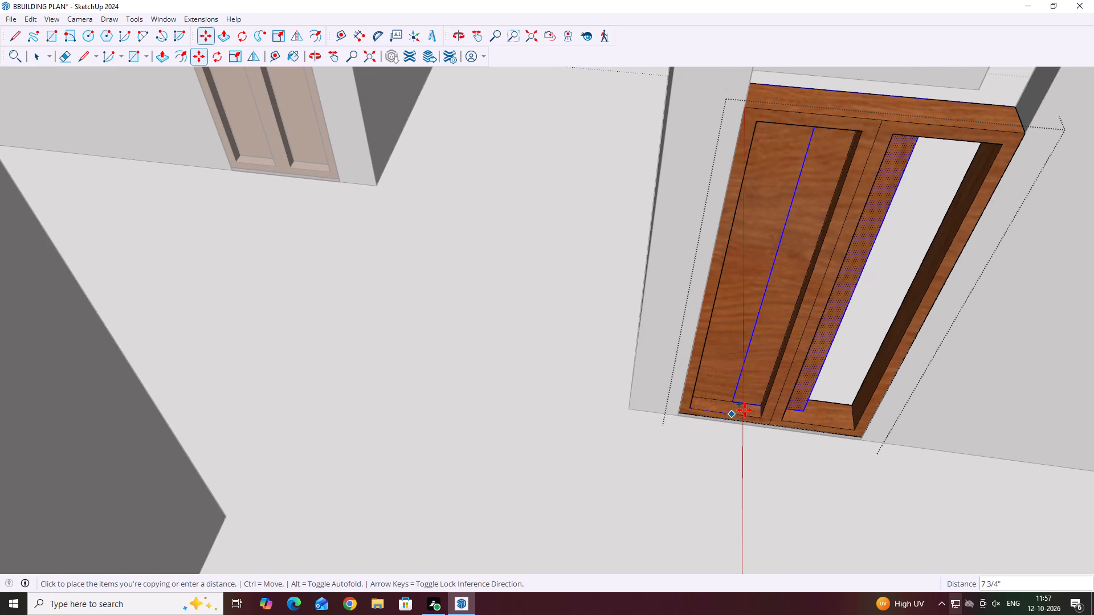
{"action": "scroll", "coordinate": [782, 424], "scroll_direction": "up", "scroll_amount": 2}
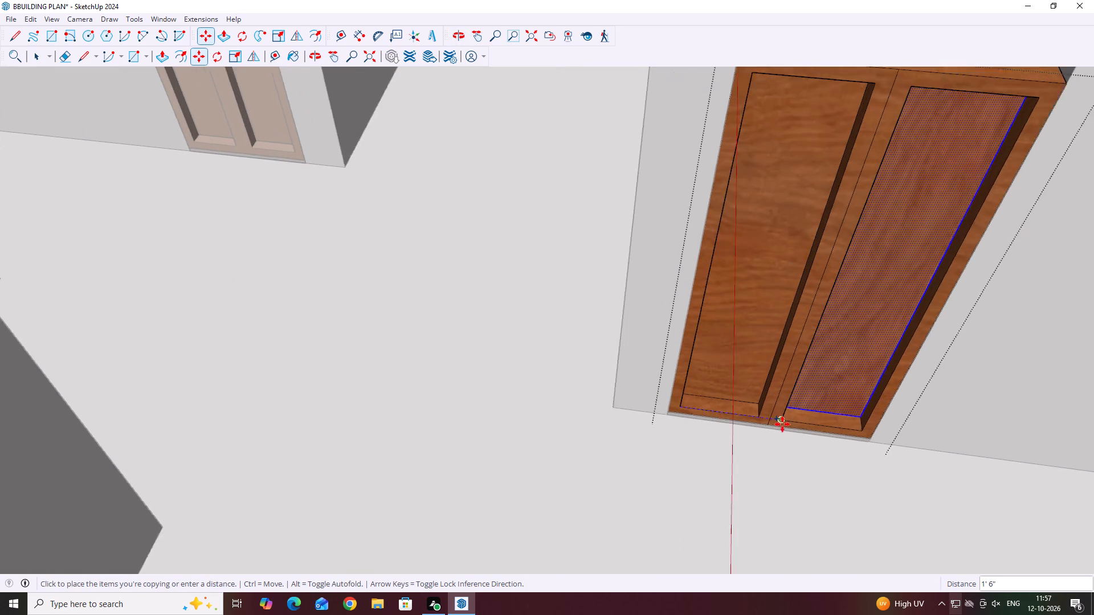
{"action": "scroll", "coordinate": [782, 424], "scroll_direction": "up", "scroll_amount": 1}
{"action": "left_click", "coordinate": [783, 420]}
{"action": "key", "text": "space"}
{"action": "scroll", "coordinate": [621, 362], "scroll_direction": "down", "scroll_amount": 6}
{"action": "left_click", "coordinate": [378, 291]}
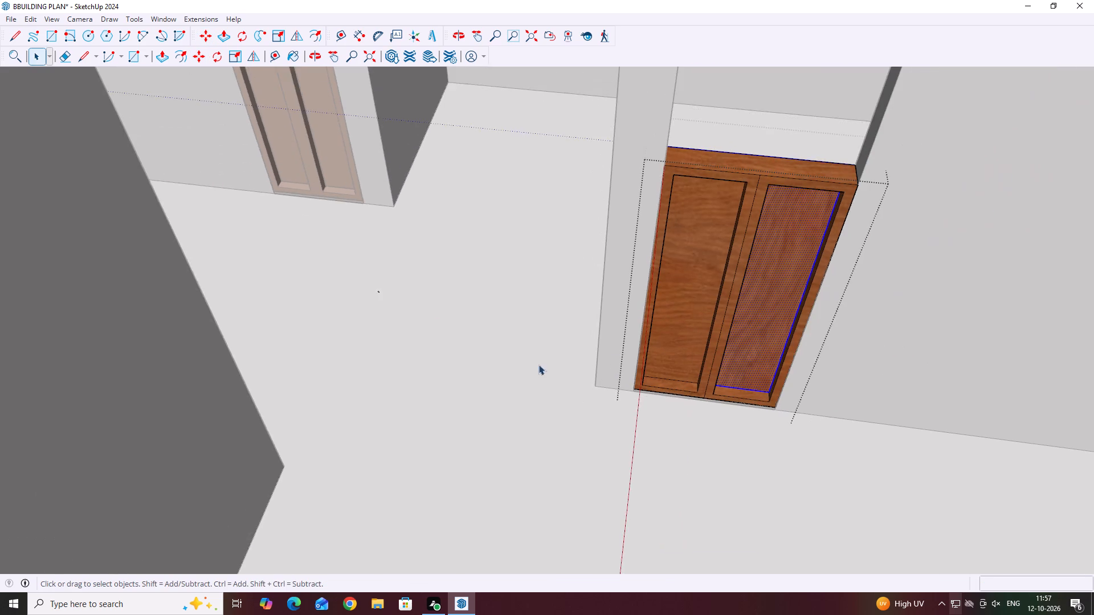
Examine the completed interior double-leaf door and the surrounding rooms from inside, above and outside the house.
{"action": "middle_click_drag", "start_coordinate": [830, 162], "coordinate": [538, 334]}
{"action": "scroll", "coordinate": [827, 165], "scroll_direction": "down", "scroll_amount": 1}
{"action": "middle_click_drag", "start_coordinate": [798, 408], "coordinate": [575, 305]}
{"action": "middle_click_drag", "start_coordinate": [574, 349], "coordinate": [395, 308]}
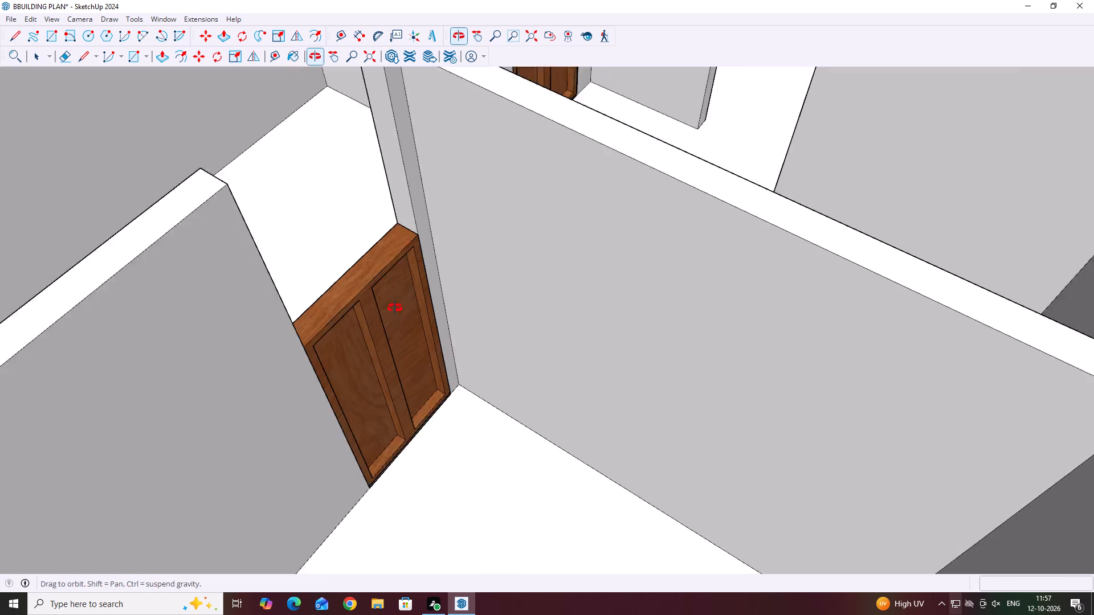
{"action": "middle_click_drag", "start_coordinate": [395, 308], "coordinate": [386, 297]}
{"action": "scroll", "coordinate": [382, 260], "scroll_direction": "up", "scroll_amount": 2}
{"action": "middle_click_drag", "start_coordinate": [374, 306], "coordinate": [326, 161]}
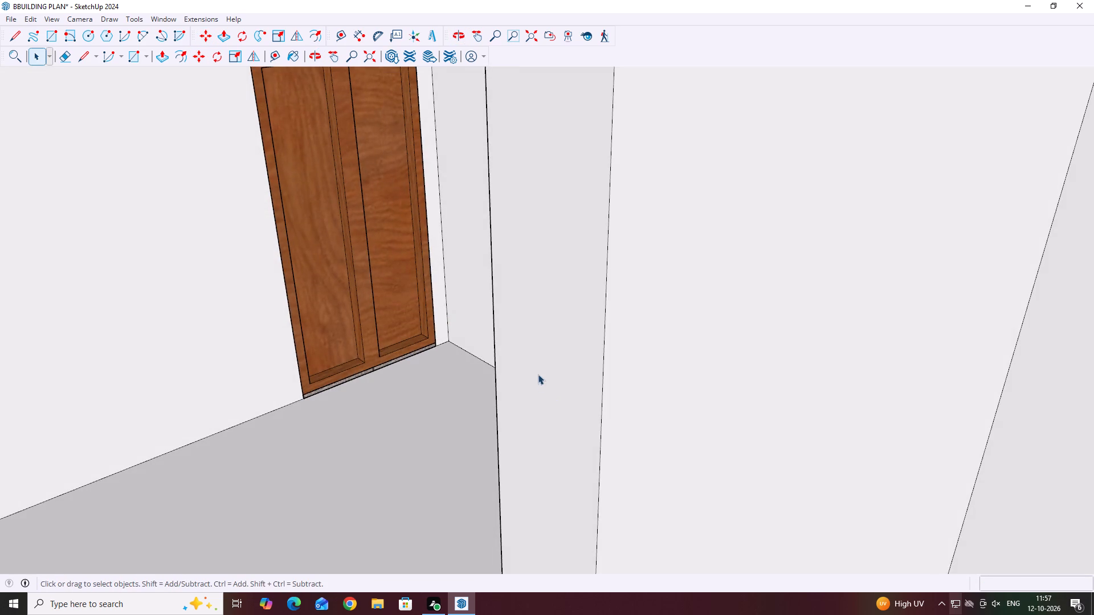
{"action": "scroll", "coordinate": [538, 374], "scroll_direction": "down", "scroll_amount": 12}
{"action": "scroll", "coordinate": [644, 473], "scroll_direction": "down", "scroll_amount": 20}
{"action": "scroll", "coordinate": [644, 473], "scroll_direction": "down", "scroll_amount": 8}
{"action": "middle_click", "coordinate": [614, 446]}
{"action": "middle_click", "coordinate": [604, 432]}
{"action": "middle_click", "coordinate": [597, 423]}
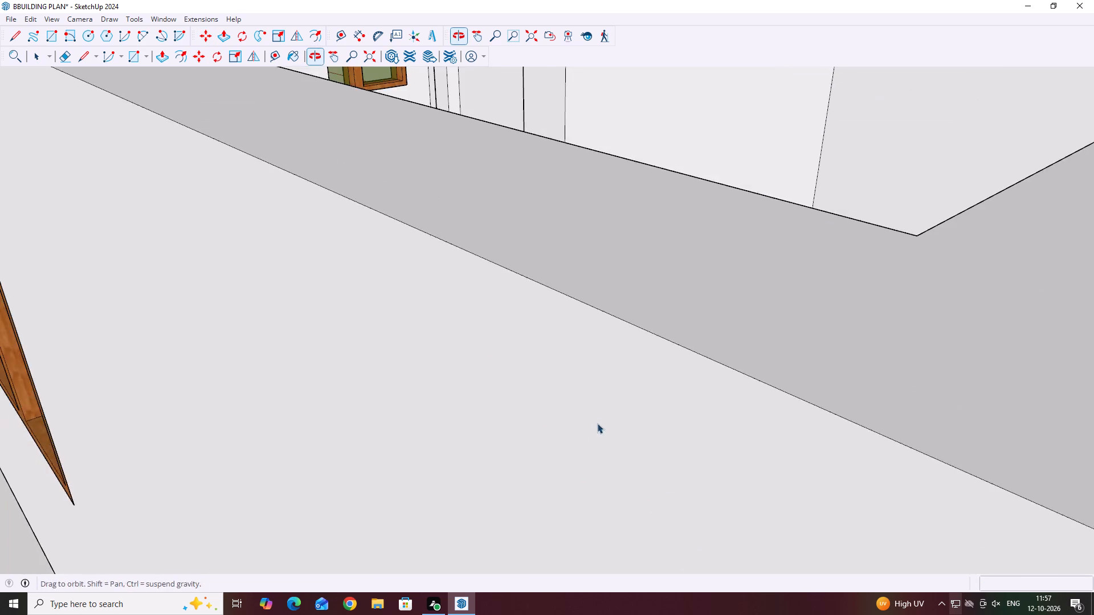
{"action": "scroll", "coordinate": [597, 423], "scroll_direction": "down", "scroll_amount": 13}
{"action": "middle_click", "coordinate": [594, 415]}
{"action": "middle_click", "coordinate": [593, 413]}
{"action": "middle_click_drag", "start_coordinate": [622, 165], "coordinate": [501, 199]}
{"action": "scroll", "coordinate": [728, 241], "scroll_direction": "down", "scroll_amount": 5}
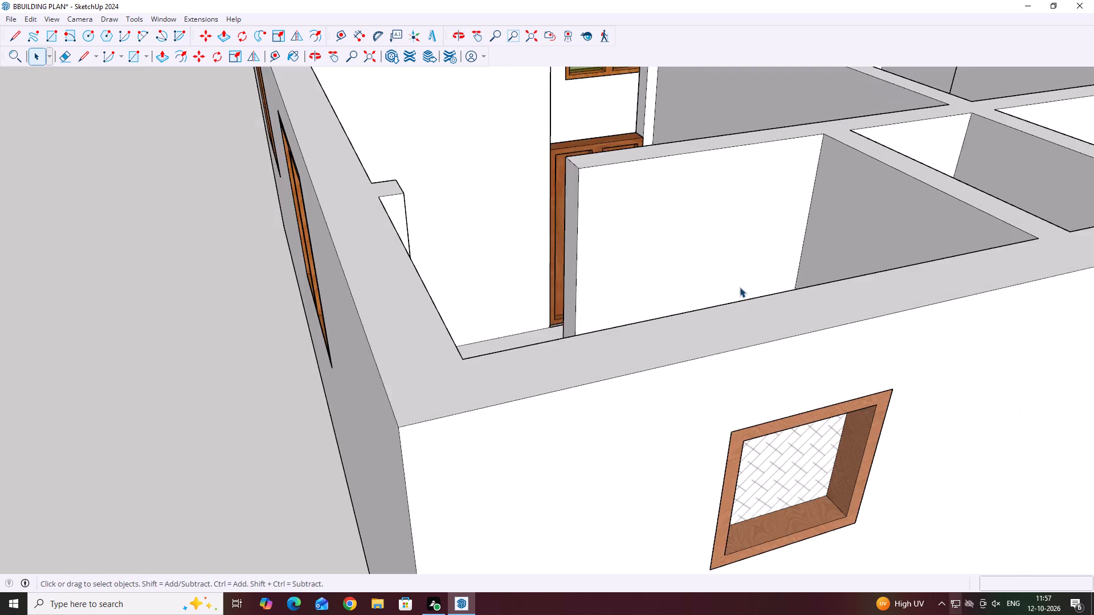
{"action": "scroll", "coordinate": [740, 287], "scroll_direction": "down", "scroll_amount": 4}
{"action": "middle_click", "coordinate": [740, 287]}
{"action": "scroll", "coordinate": [658, 173], "scroll_direction": "down", "scroll_amount": 1}
{"action": "middle_click_drag", "start_coordinate": [658, 176], "coordinate": [948, 319]}
{"action": "middle_click_drag", "start_coordinate": [500, 220], "coordinate": [794, 236]}
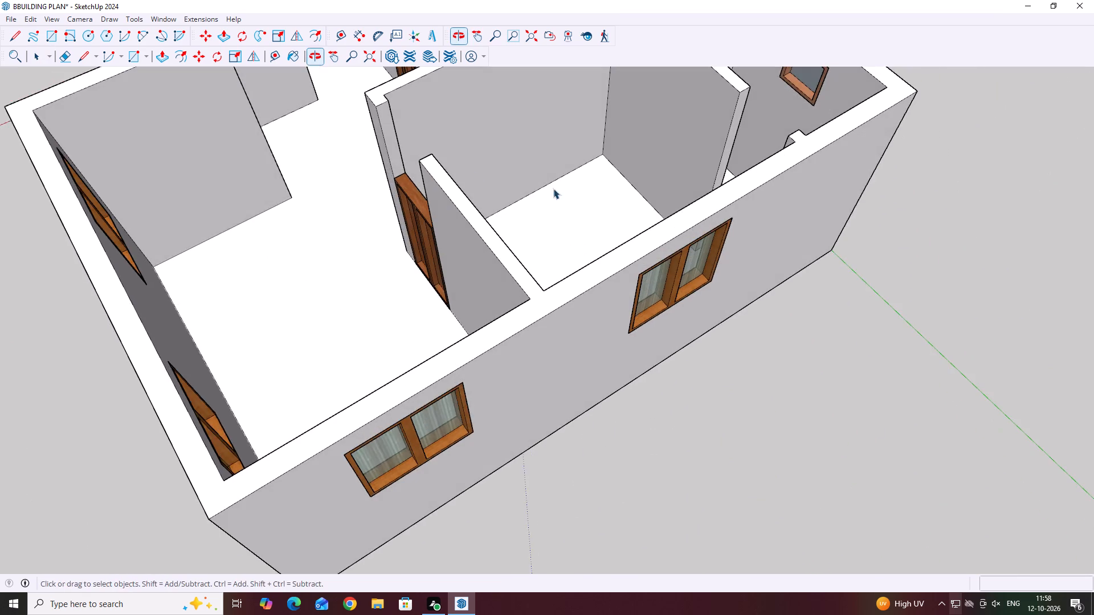
{"action": "middle_click_drag", "start_coordinate": [467, 171], "coordinate": [600, 236]}
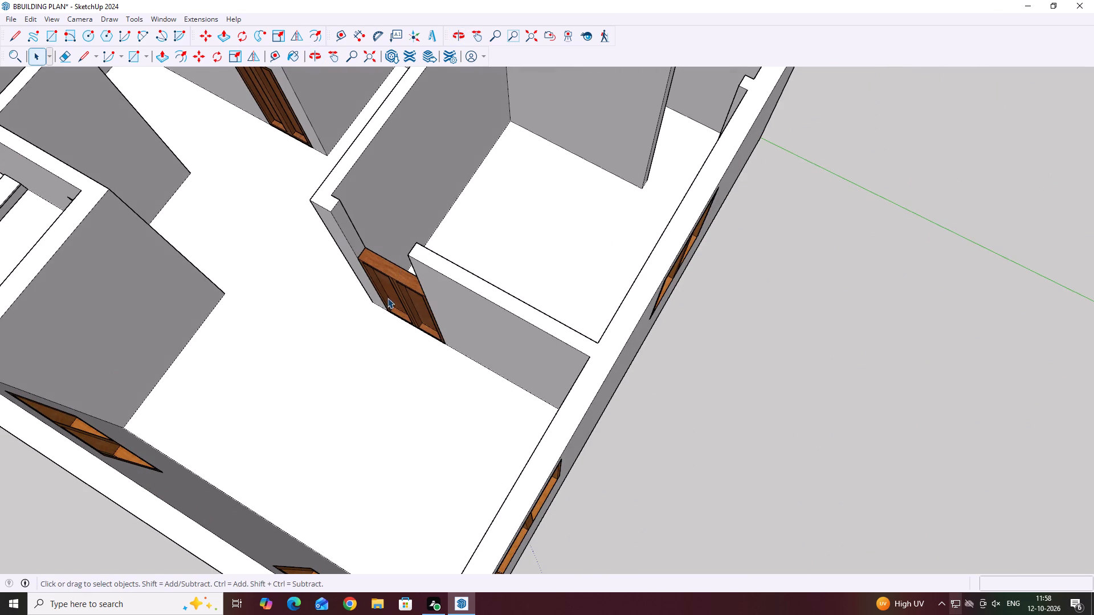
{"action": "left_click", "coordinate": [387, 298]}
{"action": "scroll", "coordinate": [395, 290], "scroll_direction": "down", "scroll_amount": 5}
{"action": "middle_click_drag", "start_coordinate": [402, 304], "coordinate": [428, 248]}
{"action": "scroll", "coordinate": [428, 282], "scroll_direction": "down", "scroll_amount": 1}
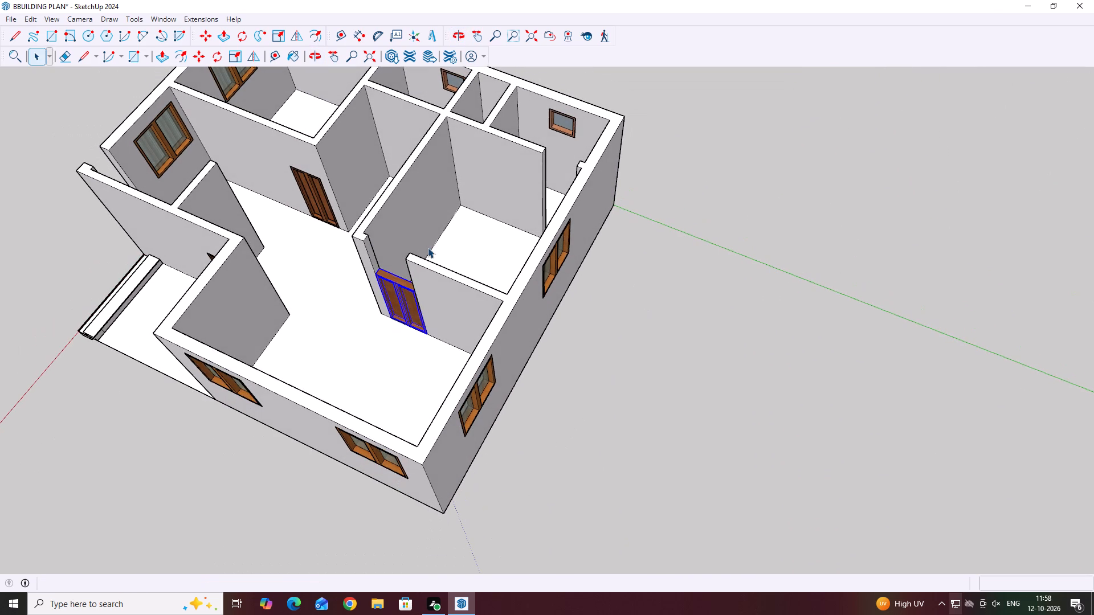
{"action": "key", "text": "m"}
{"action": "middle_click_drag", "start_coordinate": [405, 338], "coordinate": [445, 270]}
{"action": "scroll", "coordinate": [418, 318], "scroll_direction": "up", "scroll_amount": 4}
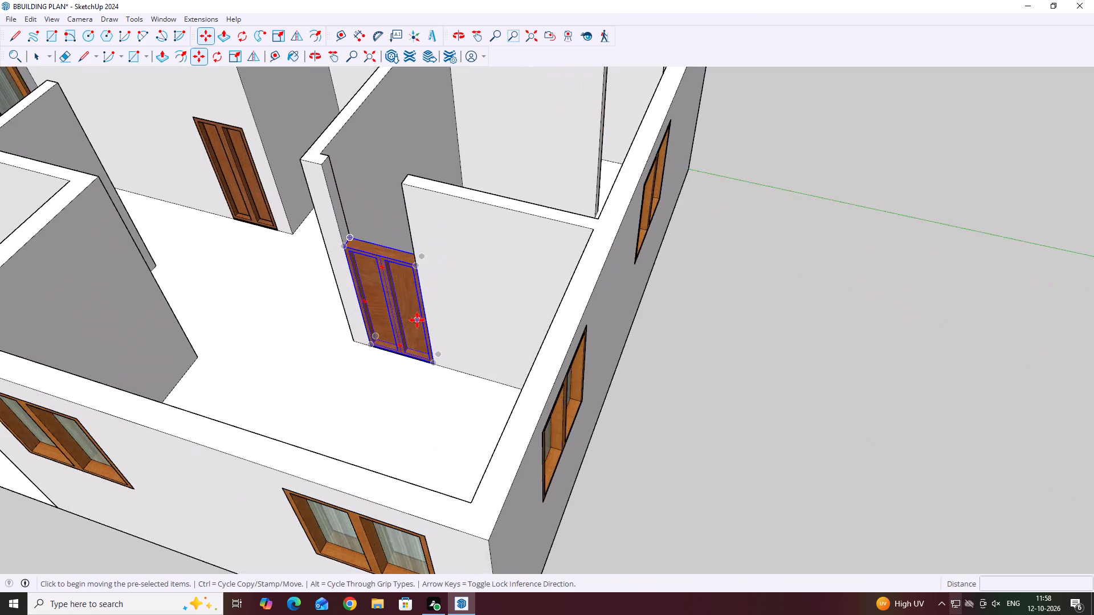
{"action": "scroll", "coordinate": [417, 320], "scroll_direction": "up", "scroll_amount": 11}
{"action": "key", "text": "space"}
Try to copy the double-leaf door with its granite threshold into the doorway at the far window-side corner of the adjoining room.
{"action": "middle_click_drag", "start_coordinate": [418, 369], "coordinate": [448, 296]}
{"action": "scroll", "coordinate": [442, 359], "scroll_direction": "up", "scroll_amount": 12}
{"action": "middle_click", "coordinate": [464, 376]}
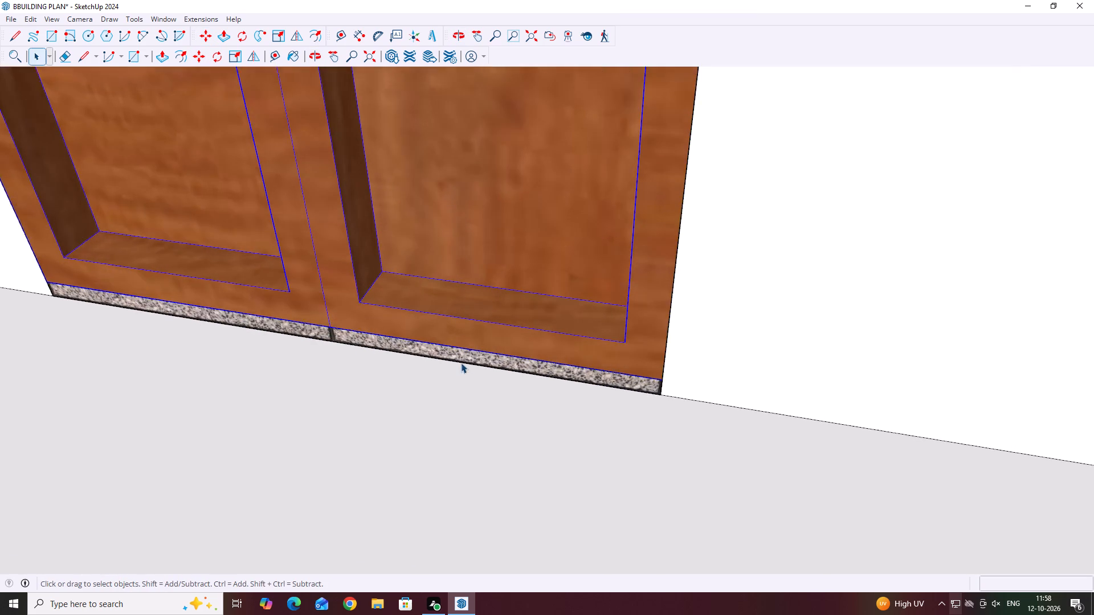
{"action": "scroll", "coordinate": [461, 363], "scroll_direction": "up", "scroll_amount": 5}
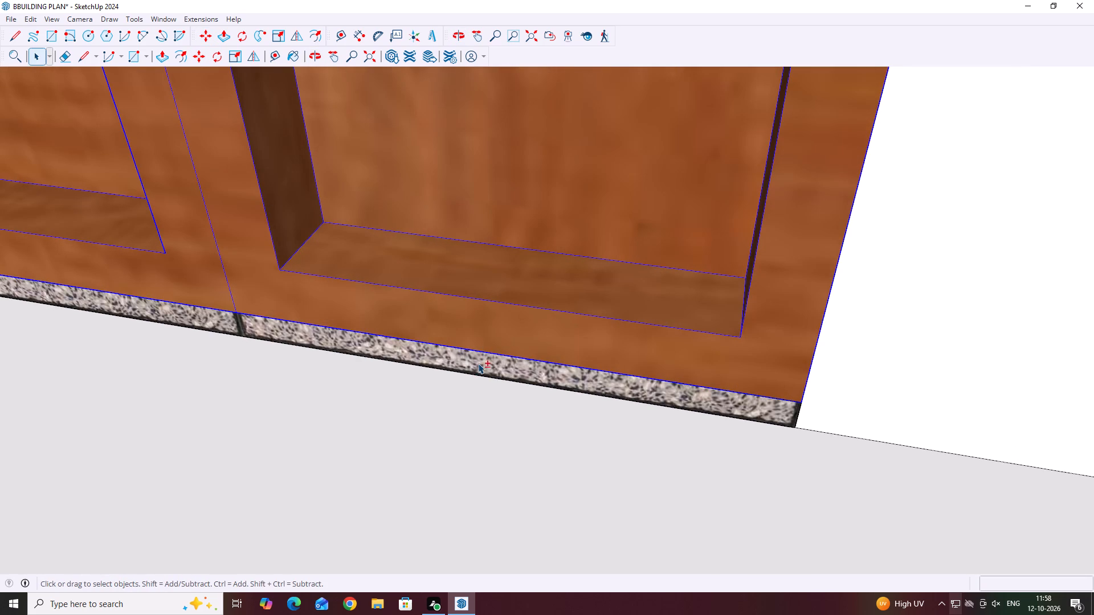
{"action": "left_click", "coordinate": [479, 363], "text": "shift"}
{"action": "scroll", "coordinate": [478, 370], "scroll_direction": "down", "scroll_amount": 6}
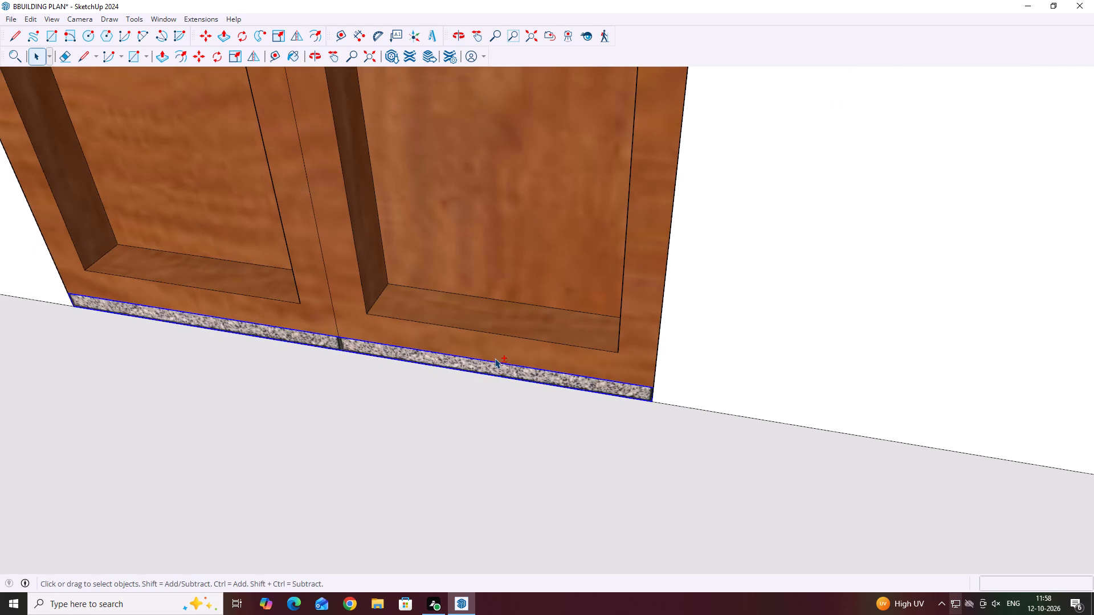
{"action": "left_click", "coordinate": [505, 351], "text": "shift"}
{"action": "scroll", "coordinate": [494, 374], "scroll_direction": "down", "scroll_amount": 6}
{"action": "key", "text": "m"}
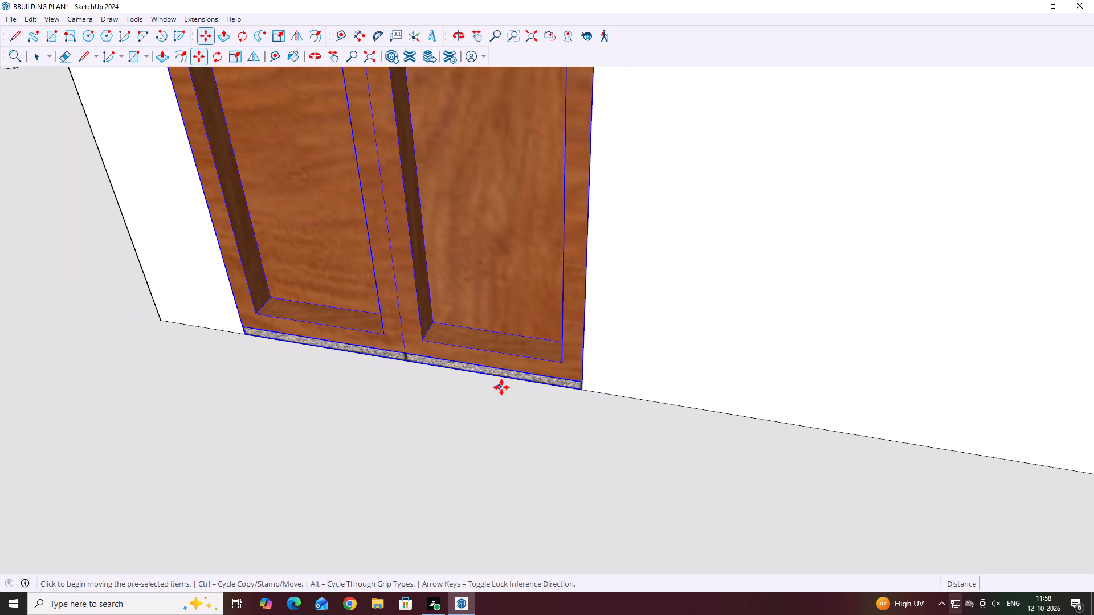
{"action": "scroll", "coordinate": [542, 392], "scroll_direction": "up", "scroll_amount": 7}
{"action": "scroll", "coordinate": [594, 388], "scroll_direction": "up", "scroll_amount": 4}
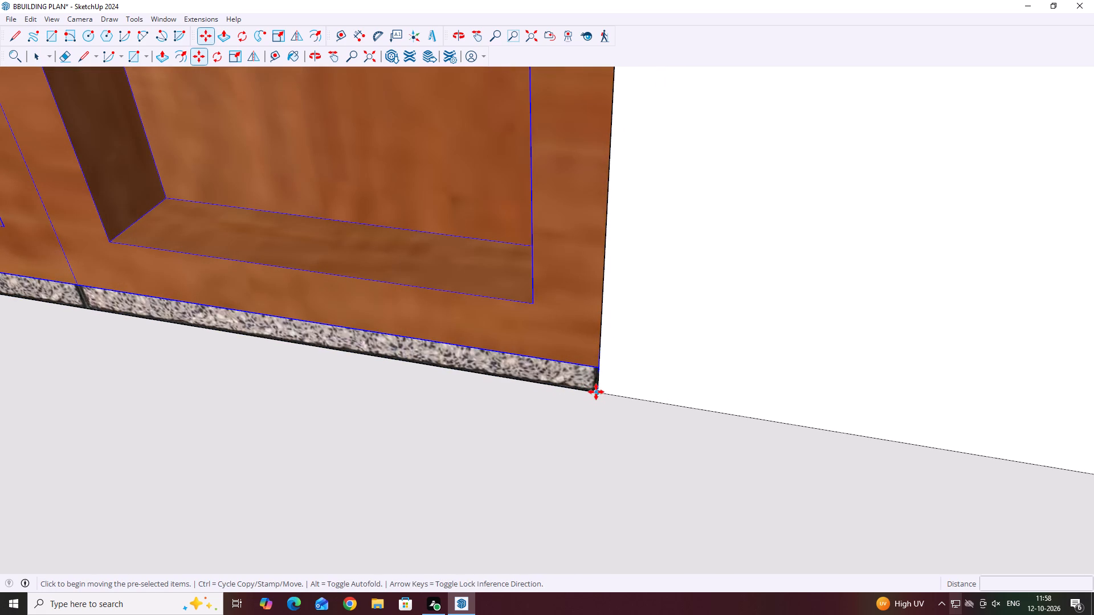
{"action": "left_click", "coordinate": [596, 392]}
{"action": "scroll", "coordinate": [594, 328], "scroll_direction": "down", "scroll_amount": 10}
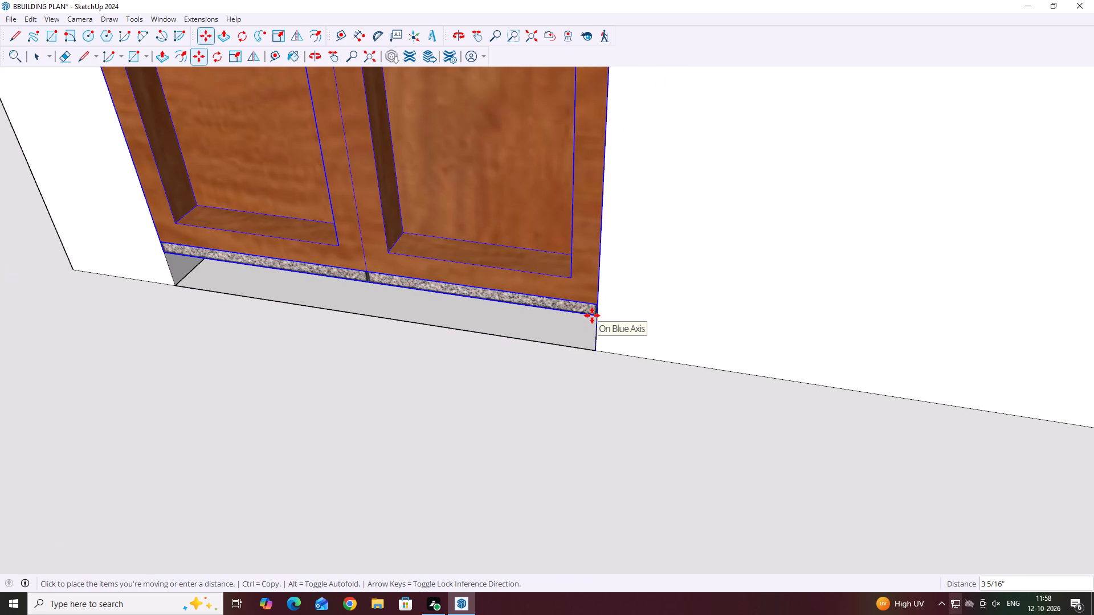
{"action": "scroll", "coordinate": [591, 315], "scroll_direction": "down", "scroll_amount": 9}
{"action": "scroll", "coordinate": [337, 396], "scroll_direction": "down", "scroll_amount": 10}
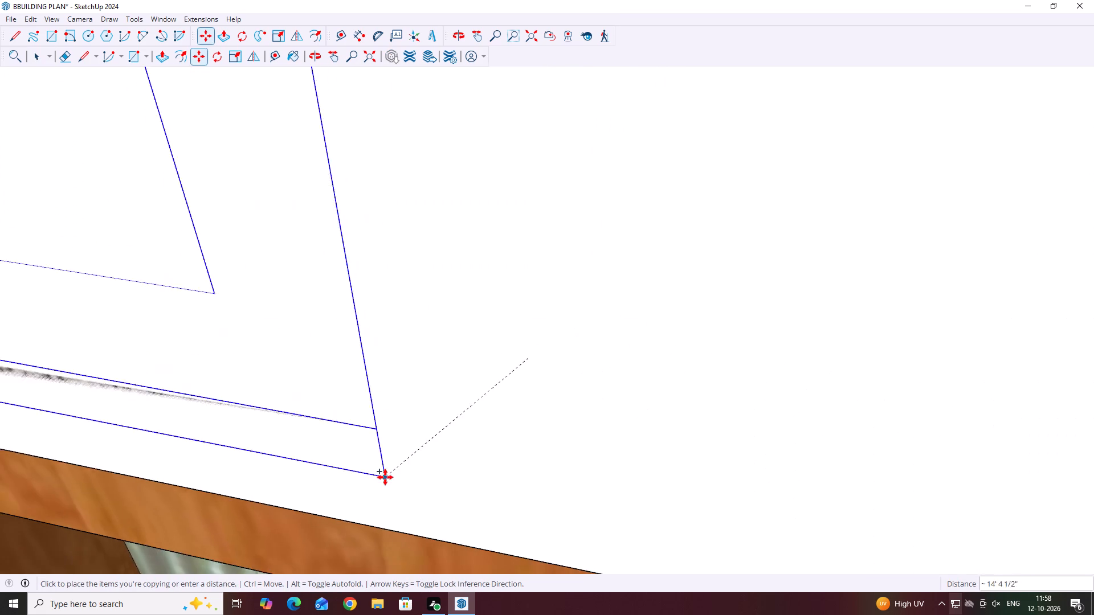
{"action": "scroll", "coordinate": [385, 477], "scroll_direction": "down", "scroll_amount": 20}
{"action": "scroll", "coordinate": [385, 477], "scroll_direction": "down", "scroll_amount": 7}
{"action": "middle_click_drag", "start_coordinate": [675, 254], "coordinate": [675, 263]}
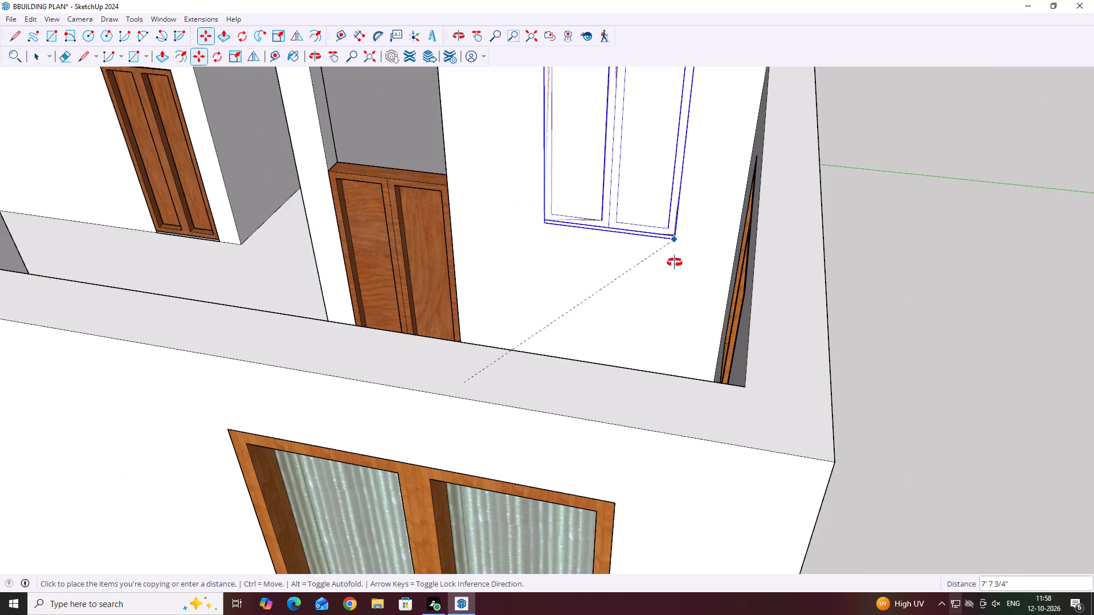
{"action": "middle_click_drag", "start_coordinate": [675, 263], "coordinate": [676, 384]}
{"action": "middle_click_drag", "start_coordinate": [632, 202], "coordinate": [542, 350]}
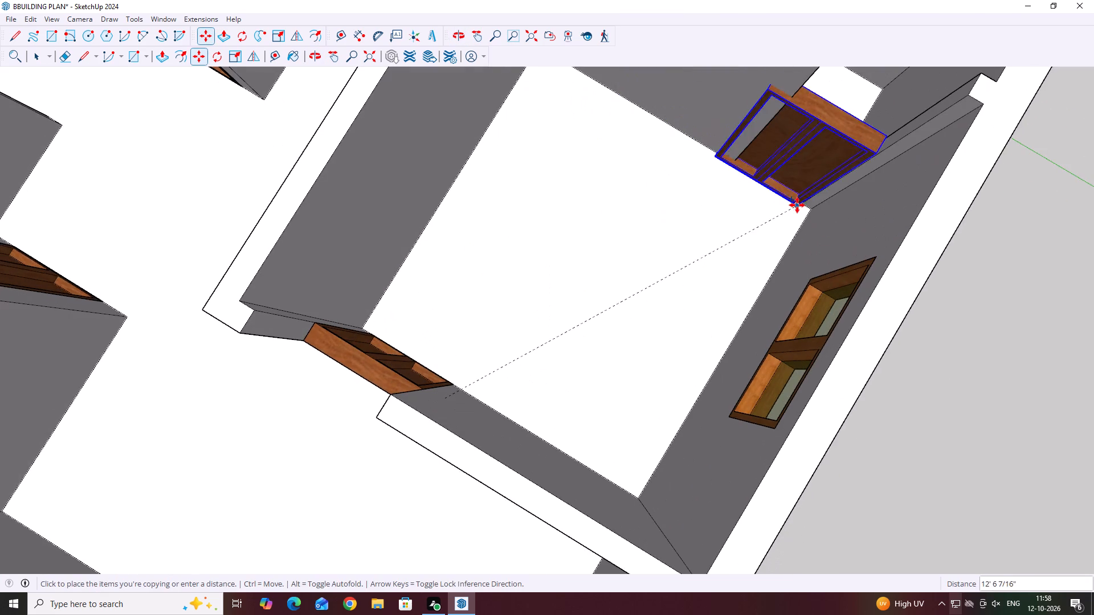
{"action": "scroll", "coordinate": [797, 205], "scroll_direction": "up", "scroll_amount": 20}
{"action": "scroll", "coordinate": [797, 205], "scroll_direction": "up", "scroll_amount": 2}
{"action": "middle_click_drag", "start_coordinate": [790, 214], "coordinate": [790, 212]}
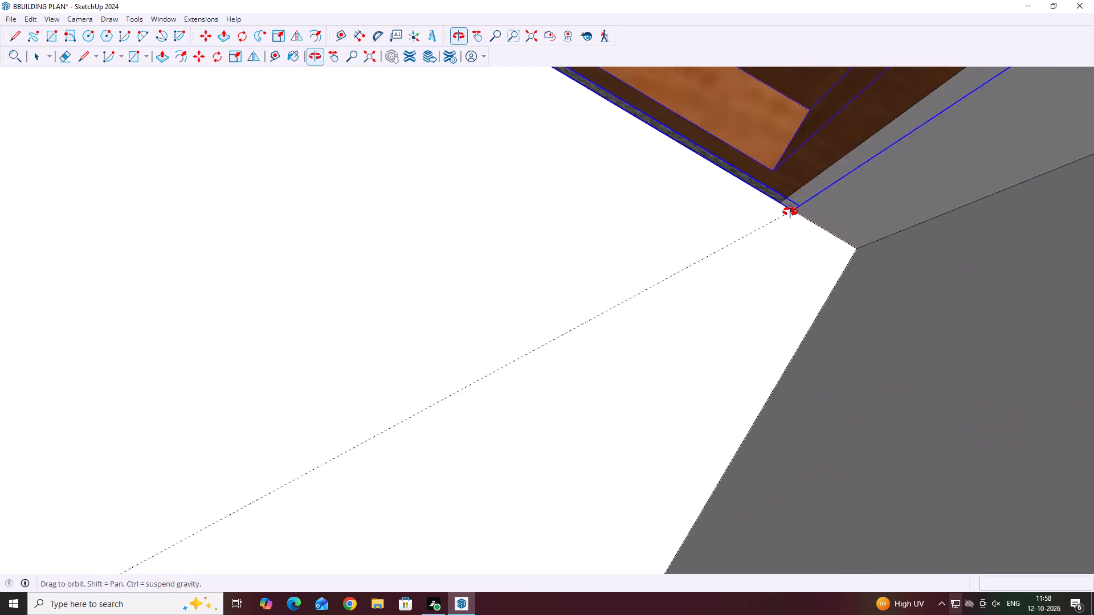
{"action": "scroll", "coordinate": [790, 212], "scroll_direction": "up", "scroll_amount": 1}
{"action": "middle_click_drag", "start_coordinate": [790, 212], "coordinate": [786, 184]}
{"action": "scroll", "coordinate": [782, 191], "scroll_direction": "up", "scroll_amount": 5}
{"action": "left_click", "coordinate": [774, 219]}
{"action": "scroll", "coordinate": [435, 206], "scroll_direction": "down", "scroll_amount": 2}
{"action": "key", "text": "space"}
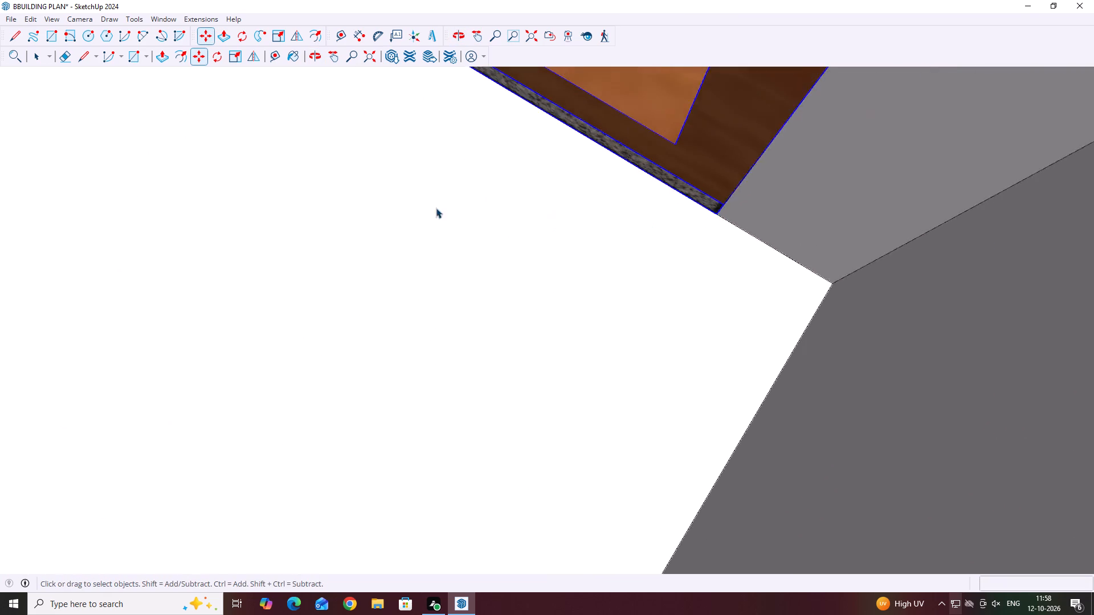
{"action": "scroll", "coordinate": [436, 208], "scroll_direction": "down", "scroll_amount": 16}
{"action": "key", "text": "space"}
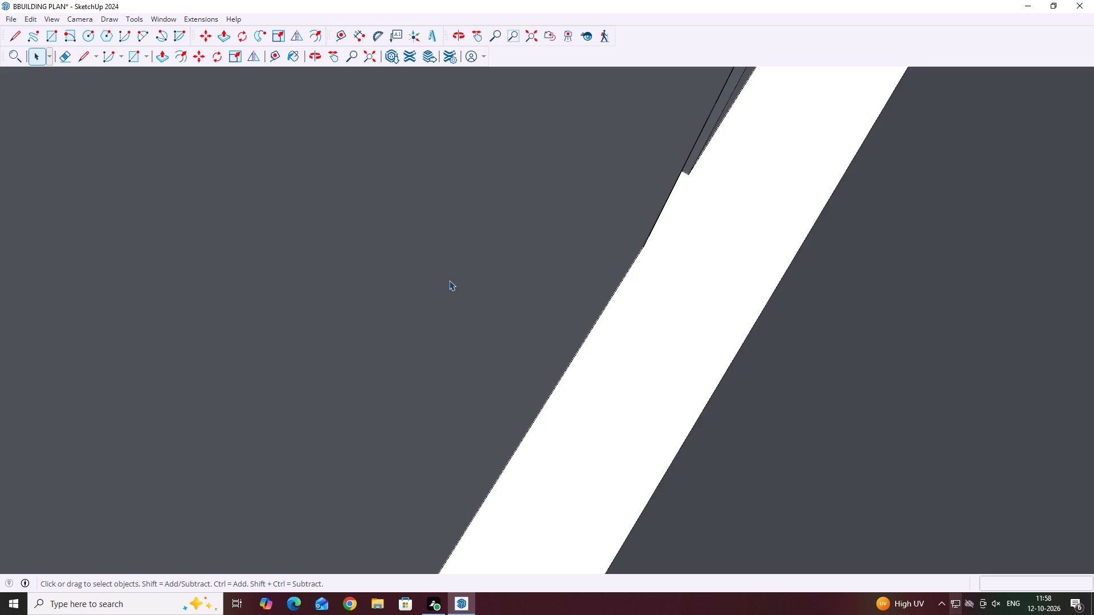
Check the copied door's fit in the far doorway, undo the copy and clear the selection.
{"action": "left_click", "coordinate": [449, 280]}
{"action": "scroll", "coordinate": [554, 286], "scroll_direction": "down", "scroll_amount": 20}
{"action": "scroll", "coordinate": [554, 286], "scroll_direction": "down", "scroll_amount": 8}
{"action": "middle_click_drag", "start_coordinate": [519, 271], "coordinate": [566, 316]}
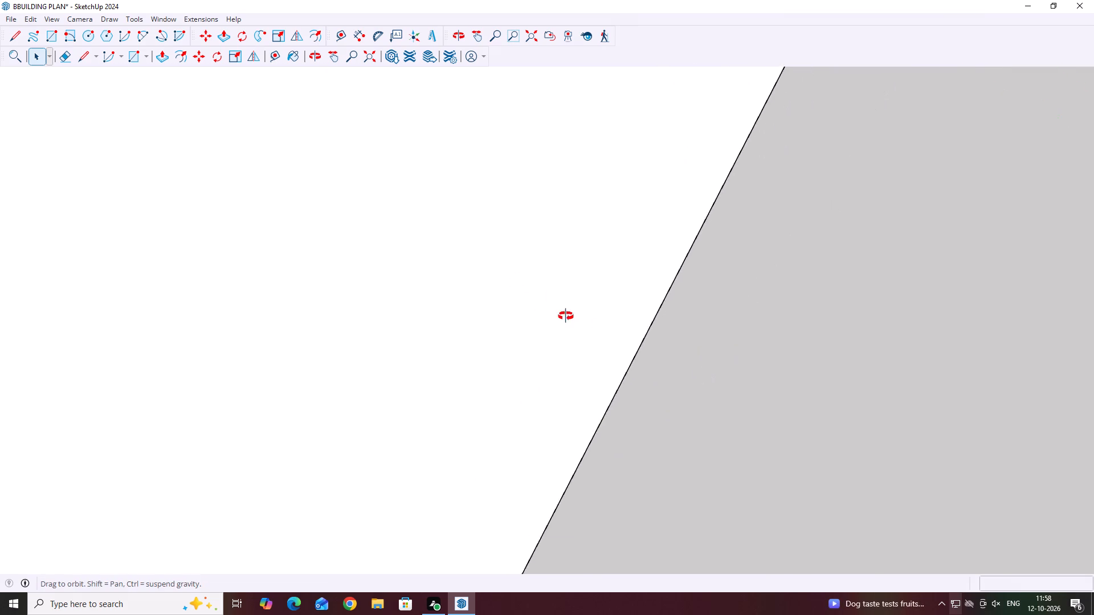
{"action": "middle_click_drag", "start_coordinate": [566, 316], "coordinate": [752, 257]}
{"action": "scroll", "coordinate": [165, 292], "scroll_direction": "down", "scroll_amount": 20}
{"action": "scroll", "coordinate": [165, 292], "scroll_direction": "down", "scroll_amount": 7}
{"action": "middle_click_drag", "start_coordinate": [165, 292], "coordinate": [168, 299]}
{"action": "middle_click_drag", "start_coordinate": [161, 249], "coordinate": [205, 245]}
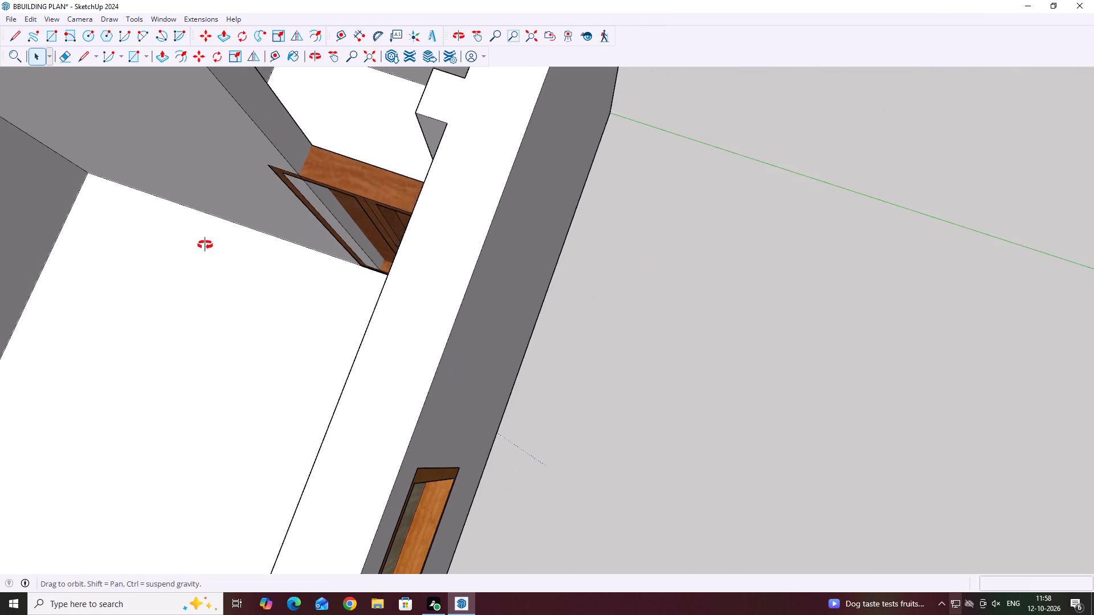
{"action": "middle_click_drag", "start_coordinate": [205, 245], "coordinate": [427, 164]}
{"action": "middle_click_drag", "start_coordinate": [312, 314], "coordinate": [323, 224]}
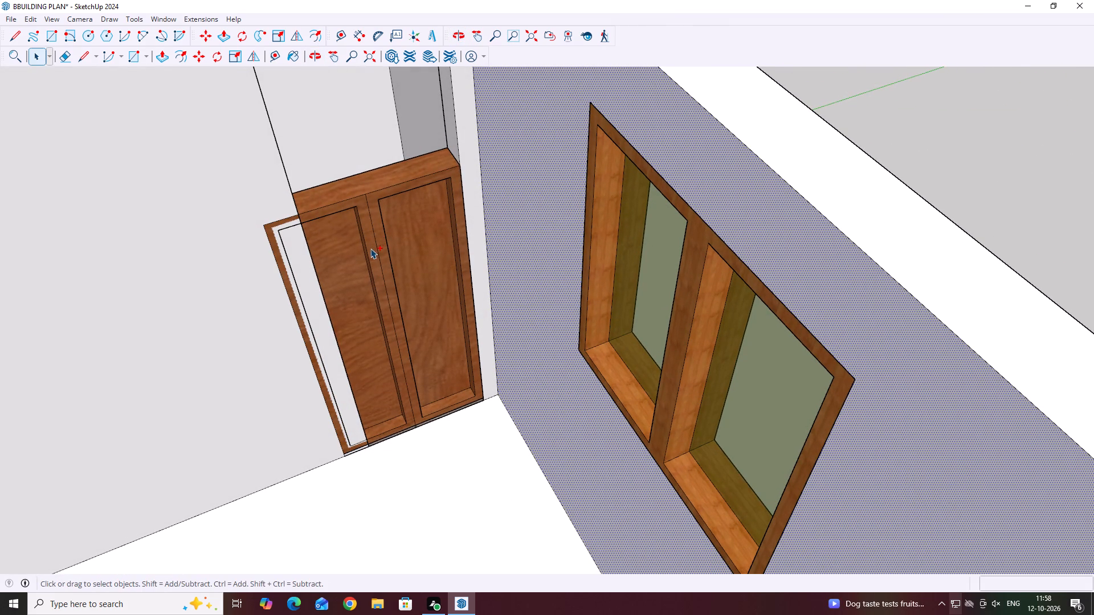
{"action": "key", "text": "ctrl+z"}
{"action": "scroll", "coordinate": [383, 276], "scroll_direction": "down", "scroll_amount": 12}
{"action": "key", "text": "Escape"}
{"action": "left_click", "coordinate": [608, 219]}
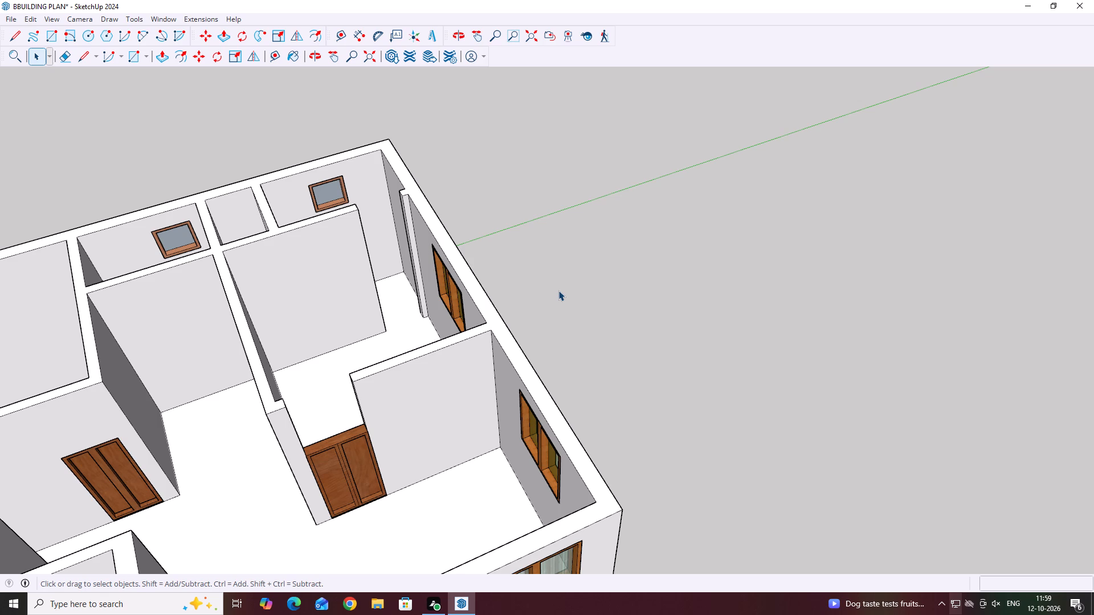
Draw a line along the door frame's top edge across the wall jamb, separating the jamb face above the interior double-leaf door.
{"action": "middle_click_drag", "start_coordinate": [299, 275], "coordinate": [357, 224]}
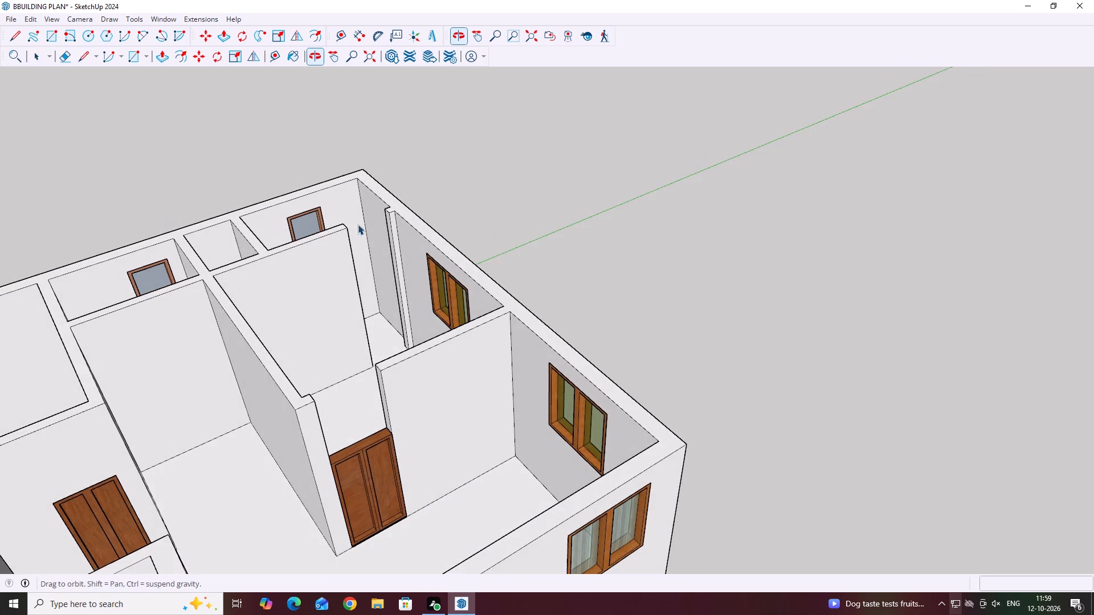
{"action": "middle_click_drag", "start_coordinate": [330, 330], "coordinate": [497, 306]}
{"action": "scroll", "coordinate": [446, 358], "scroll_direction": "up", "scroll_amount": 4}
{"action": "middle_click_drag", "start_coordinate": [642, 319], "coordinate": [495, 289]}
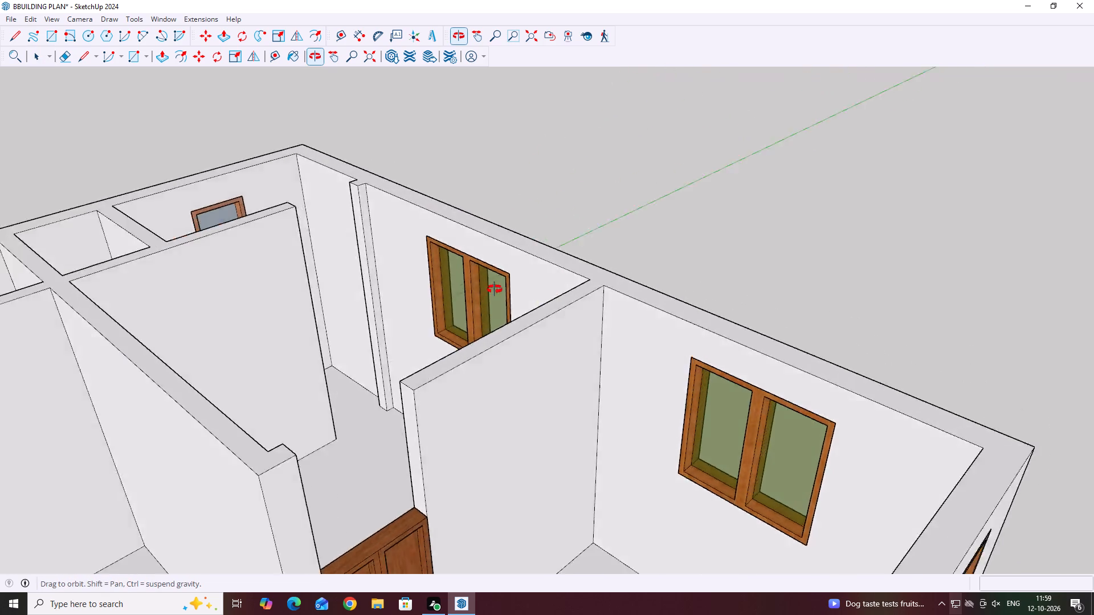
{"action": "middle_click_drag", "start_coordinate": [495, 289], "coordinate": [315, 227]}
{"action": "scroll", "coordinate": [406, 243], "scroll_direction": "down", "scroll_amount": 5}
{"action": "middle_click_drag", "start_coordinate": [572, 252], "coordinate": [484, 389]}
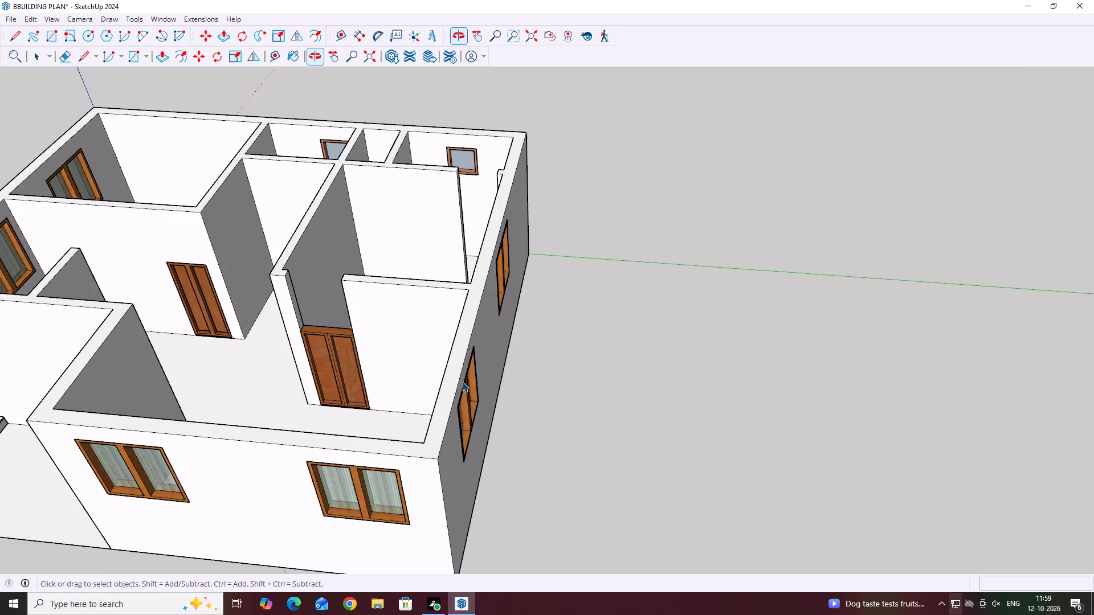
{"action": "scroll", "coordinate": [338, 322], "scroll_direction": "up", "scroll_amount": 12}
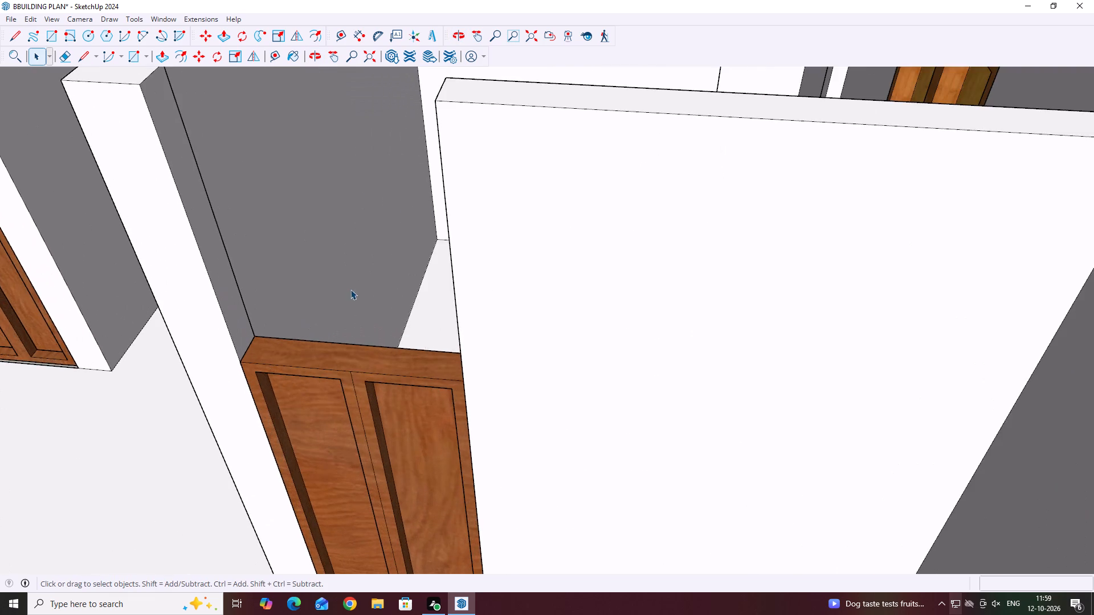
{"action": "middle_click_drag", "start_coordinate": [340, 304], "coordinate": [293, 364]}
{"action": "key", "text": "l"}
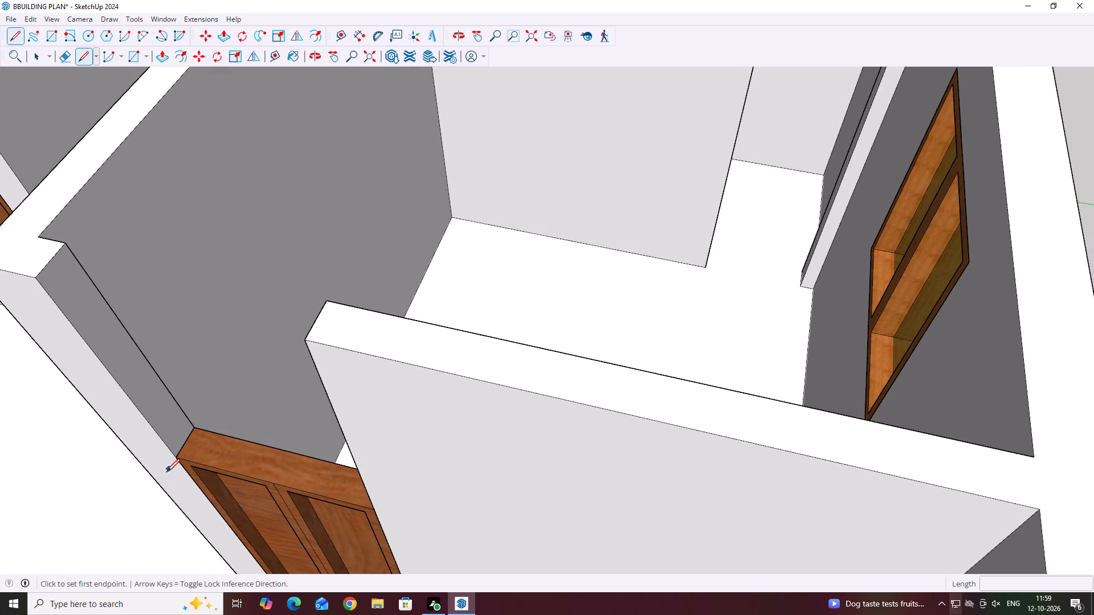
{"action": "scroll", "coordinate": [163, 477], "scroll_direction": "up", "scroll_amount": 14}
{"action": "left_click", "coordinate": [174, 440]}
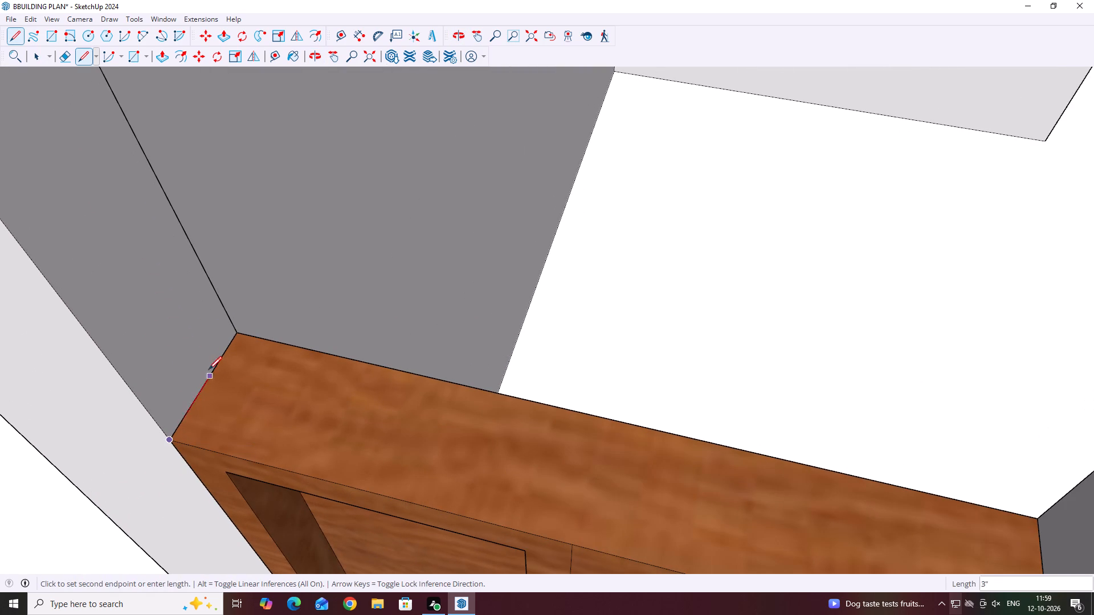
{"action": "left_click", "coordinate": [239, 328]}
{"action": "key", "text": "space"}
Push/Pull the jamb face above the door across the opening to the opposite wall end, closing the wall over the door.
{"action": "scroll", "coordinate": [238, 326], "scroll_direction": "down", "scroll_amount": 7}
{"action": "left_click", "coordinate": [173, 303]}
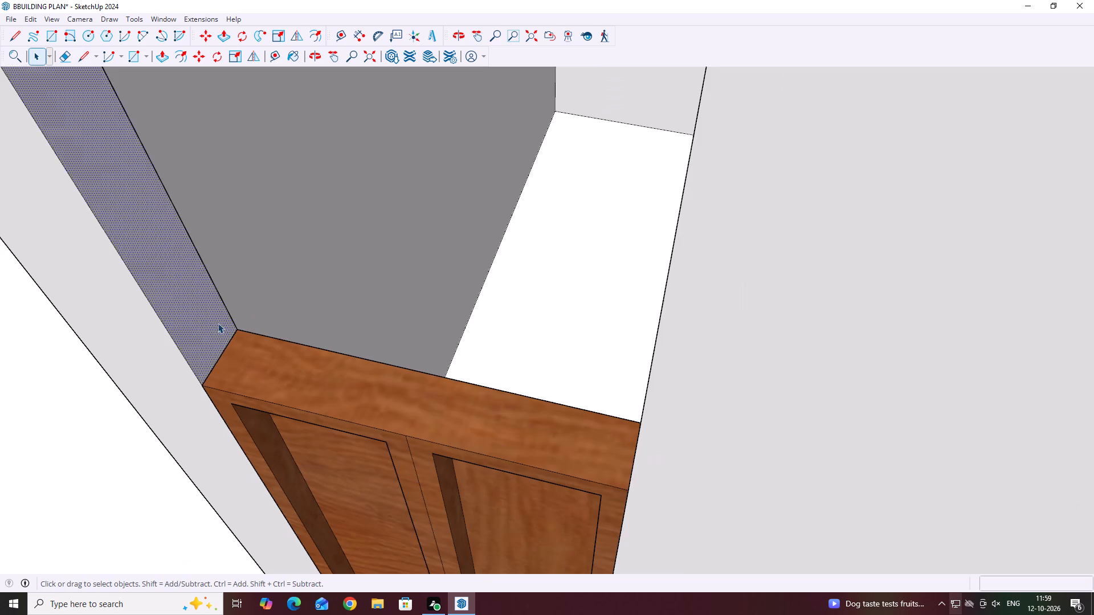
{"action": "scroll", "coordinate": [240, 319], "scroll_direction": "down", "scroll_amount": 15}
{"action": "key", "text": "p"}
{"action": "scroll", "coordinate": [210, 275], "scroll_direction": "up", "scroll_amount": 3}
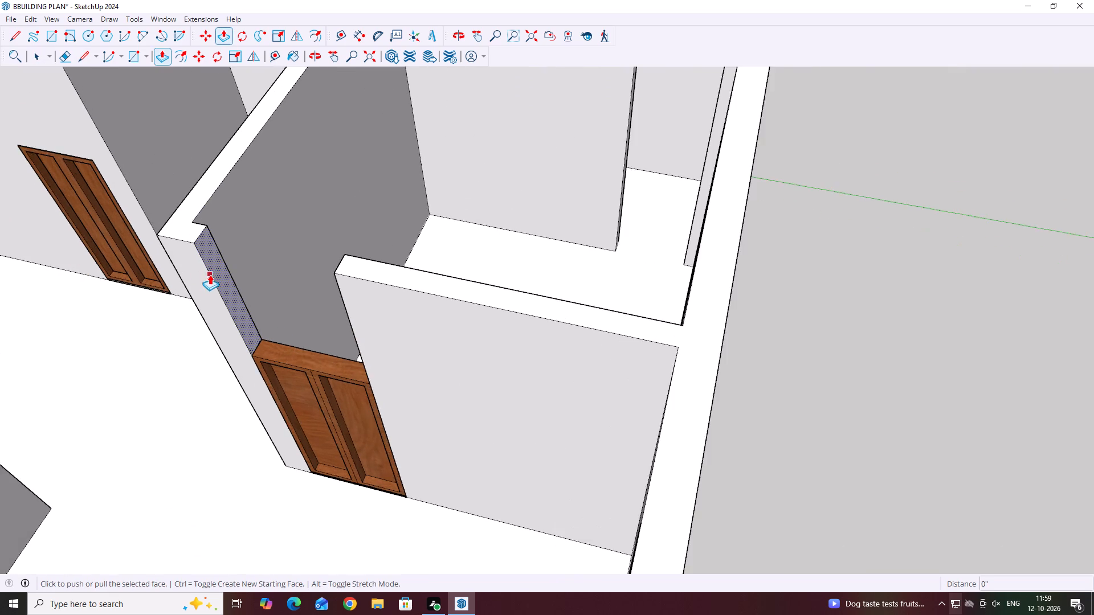
{"action": "scroll", "coordinate": [210, 274], "scroll_direction": "up", "scroll_amount": 3}
{"action": "left_click", "coordinate": [215, 250]}
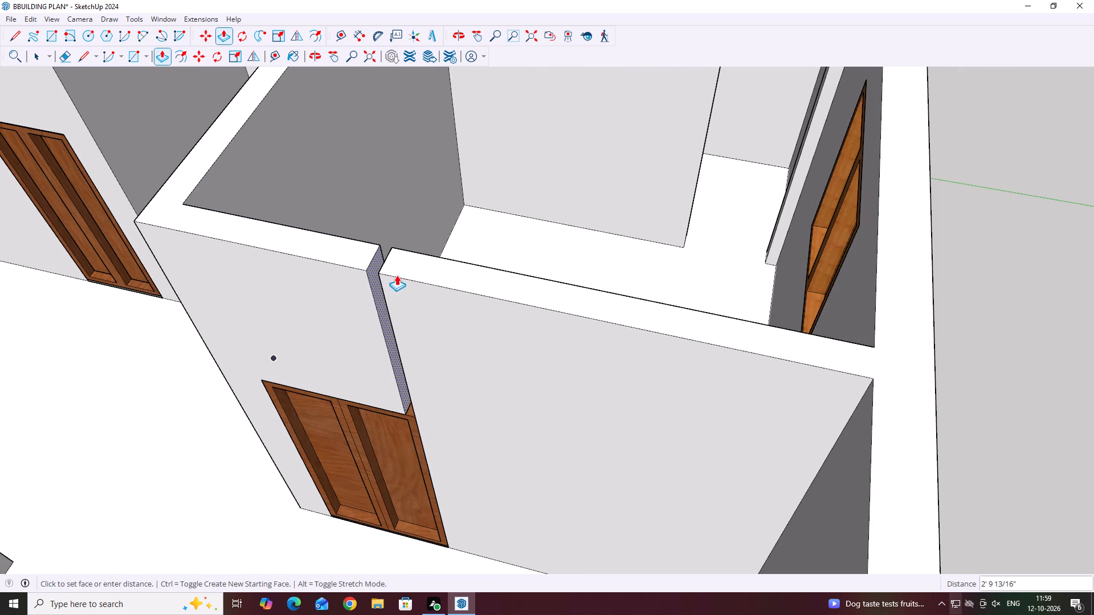
{"action": "left_click", "coordinate": [412, 277]}
{"action": "key", "text": "space"}
Erase the leftover seam lines on the outer face and top of the wall closed above the interior double-leaf door.
{"action": "scroll", "coordinate": [425, 281], "scroll_direction": "down", "scroll_amount": 7}
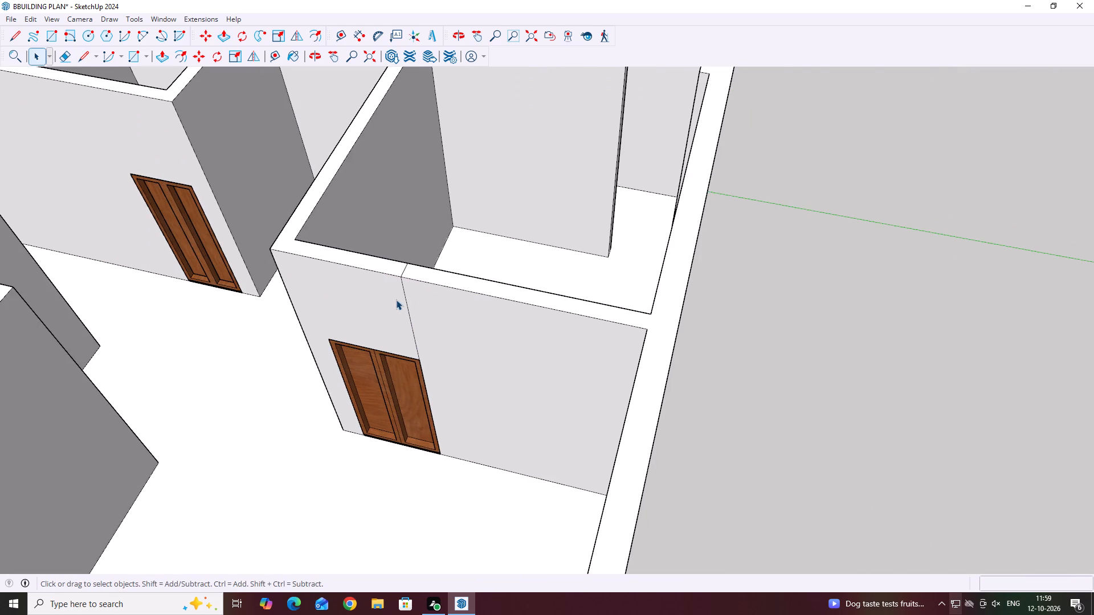
{"action": "scroll", "coordinate": [358, 290], "scroll_direction": "up", "scroll_amount": 4}
{"action": "key", "text": "e"}
{"action": "left_click_drag", "start_coordinate": [462, 322], "coordinate": [429, 313]}
{"action": "left_click", "coordinate": [411, 310]}
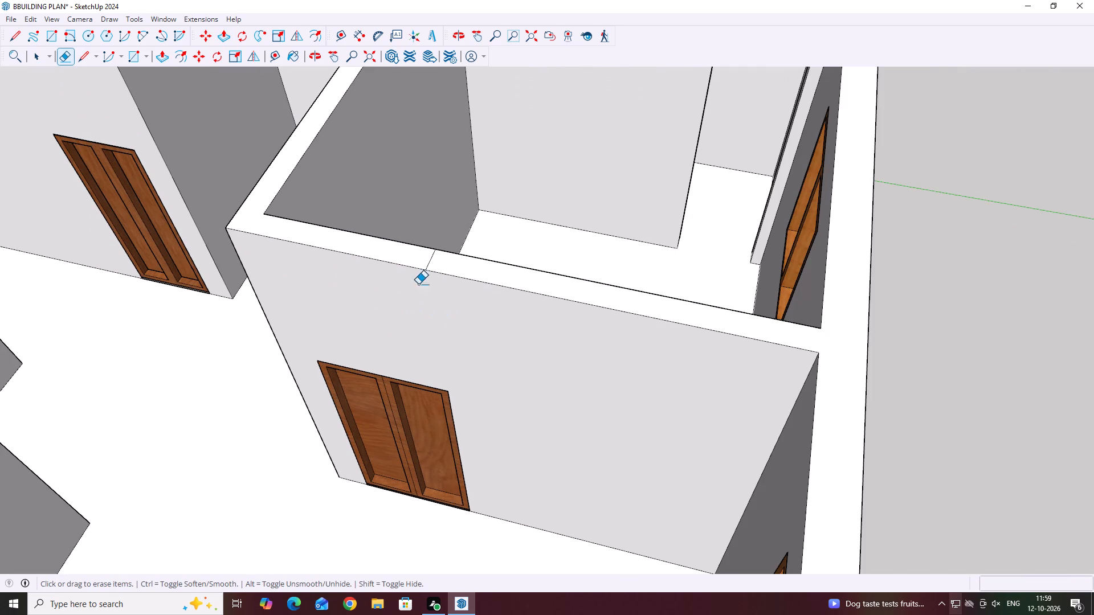
{"action": "left_click_drag", "start_coordinate": [451, 254], "coordinate": [422, 250]}
{"action": "key", "text": "ctrl+z"}
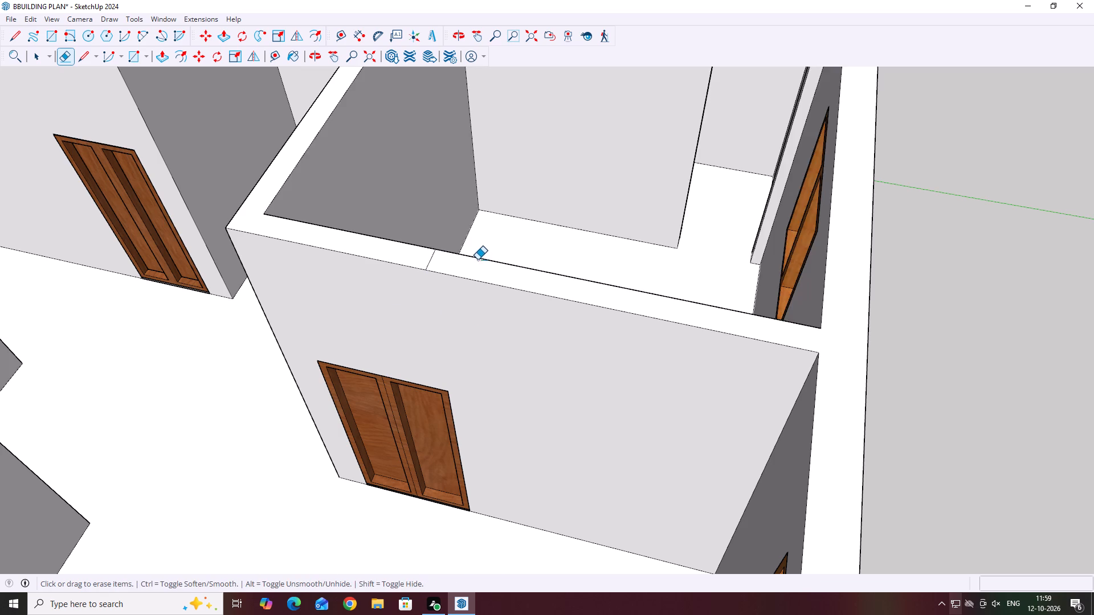
{"action": "scroll", "coordinate": [427, 269], "scroll_direction": "up", "scroll_amount": 4}
{"action": "left_click_drag", "start_coordinate": [444, 261], "coordinate": [390, 253]}
Erase the leftover seam on the room-side face of the wall above that door.
{"action": "scroll", "coordinate": [436, 292], "scroll_direction": "down", "scroll_amount": 6}
{"action": "middle_click_drag", "start_coordinate": [509, 275], "coordinate": [308, 415]}
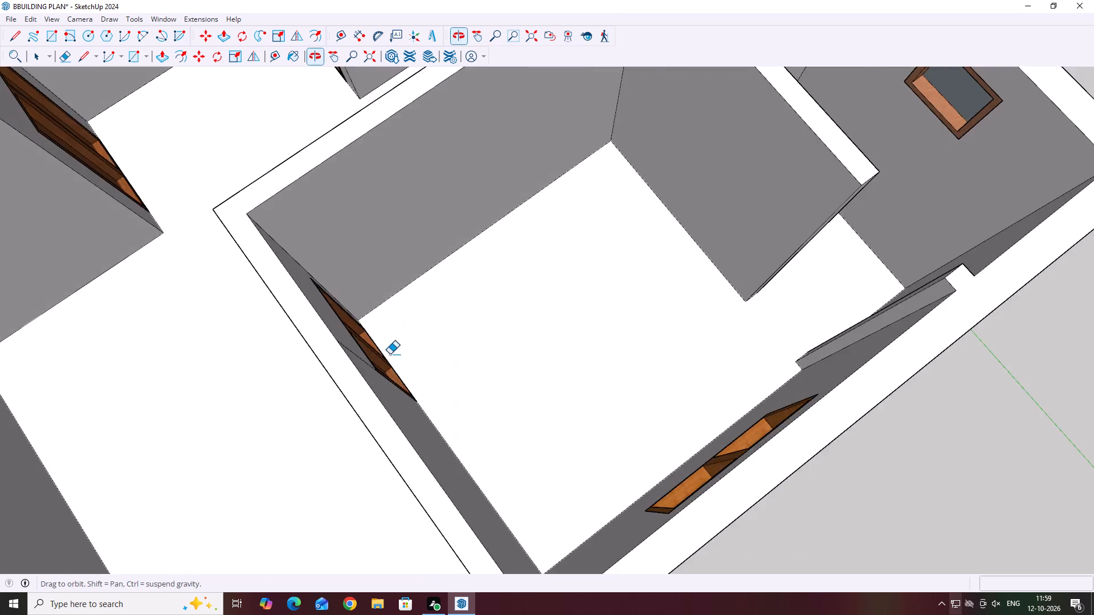
{"action": "middle_click_drag", "start_coordinate": [381, 353], "coordinate": [260, 355]}
{"action": "scroll", "coordinate": [260, 355], "scroll_direction": "down", "scroll_amount": 1}
{"action": "scroll", "coordinate": [323, 310], "scroll_direction": "up", "scroll_amount": 12}
{"action": "left_click_drag", "start_coordinate": [345, 280], "coordinate": [346, 345]}
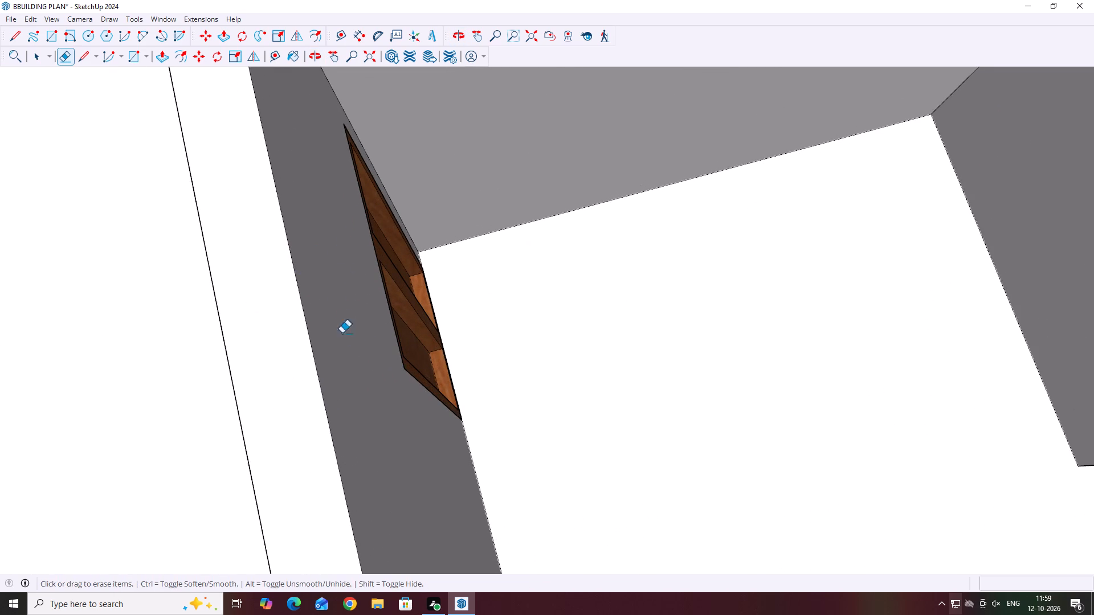
{"action": "scroll", "coordinate": [340, 325], "scroll_direction": "down", "scroll_amount": 14}
{"action": "key", "text": "Escape"}
{"action": "scroll", "coordinate": [389, 277], "scroll_direction": "down", "scroll_amount": 6}
{"action": "key", "text": "space"}
Copy a double-leaf door with its granite threshold into the doorway between the window-side room and the small corner room, and clear the selection.
{"action": "middle_click_drag", "start_coordinate": [599, 342], "coordinate": [711, 274]}
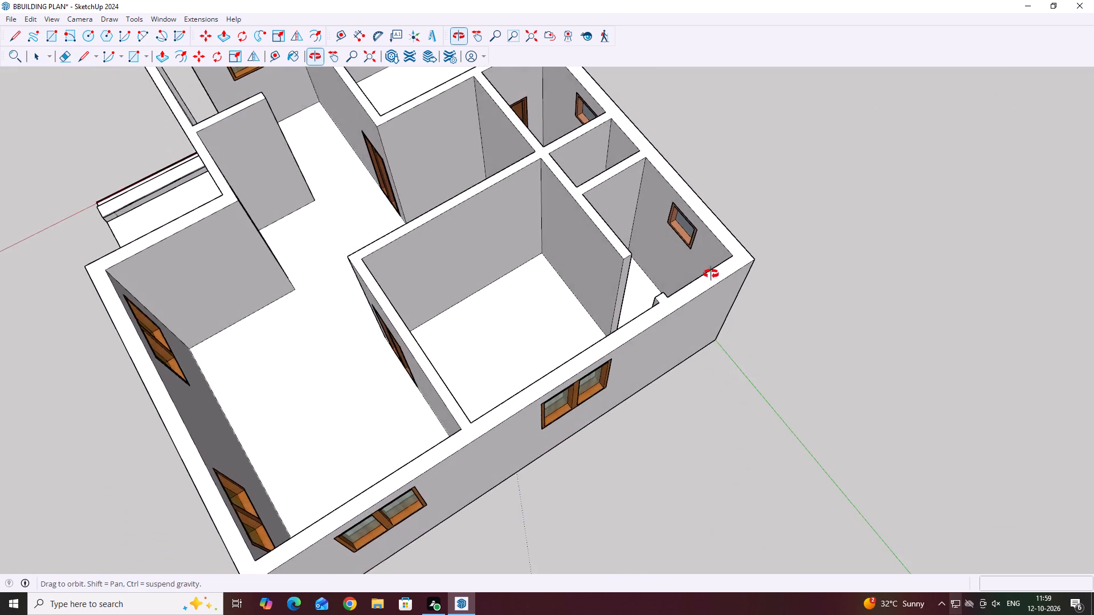
{"action": "middle_click_drag", "start_coordinate": [711, 274], "coordinate": [713, 273]}
{"action": "middle_click_drag", "start_coordinate": [570, 294], "coordinate": [736, 281]}
{"action": "scroll", "coordinate": [277, 336], "scroll_direction": "up", "scroll_amount": 7}
{"action": "middle_click_drag", "start_coordinate": [344, 251], "coordinate": [464, 184]}
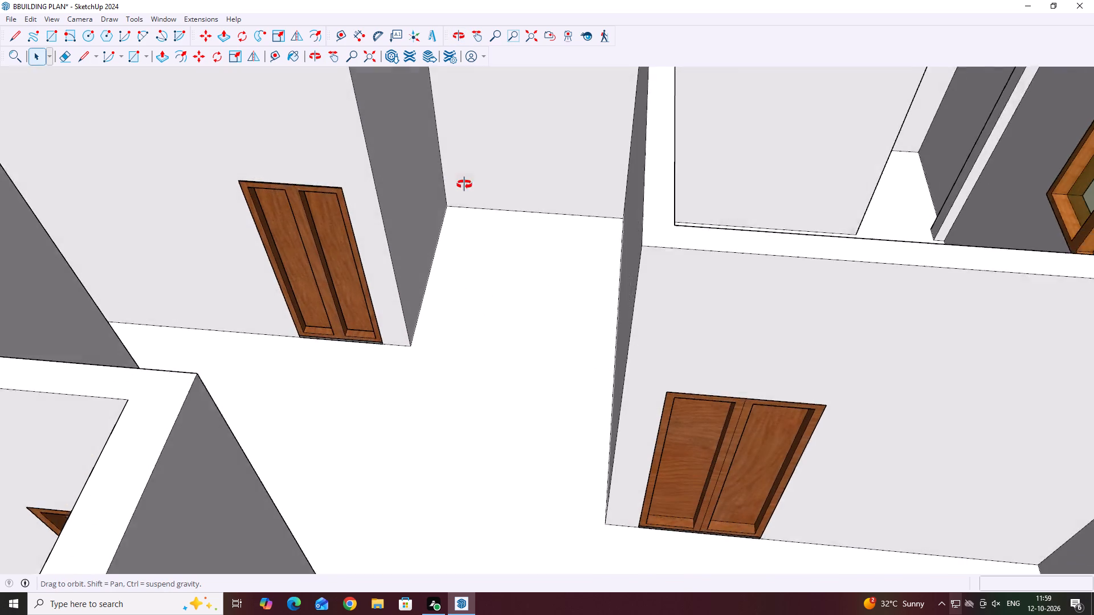
{"action": "middle_click_drag", "start_coordinate": [464, 184], "coordinate": [470, 135]}
{"action": "middle_click_drag", "start_coordinate": [335, 277], "coordinate": [434, 230]}
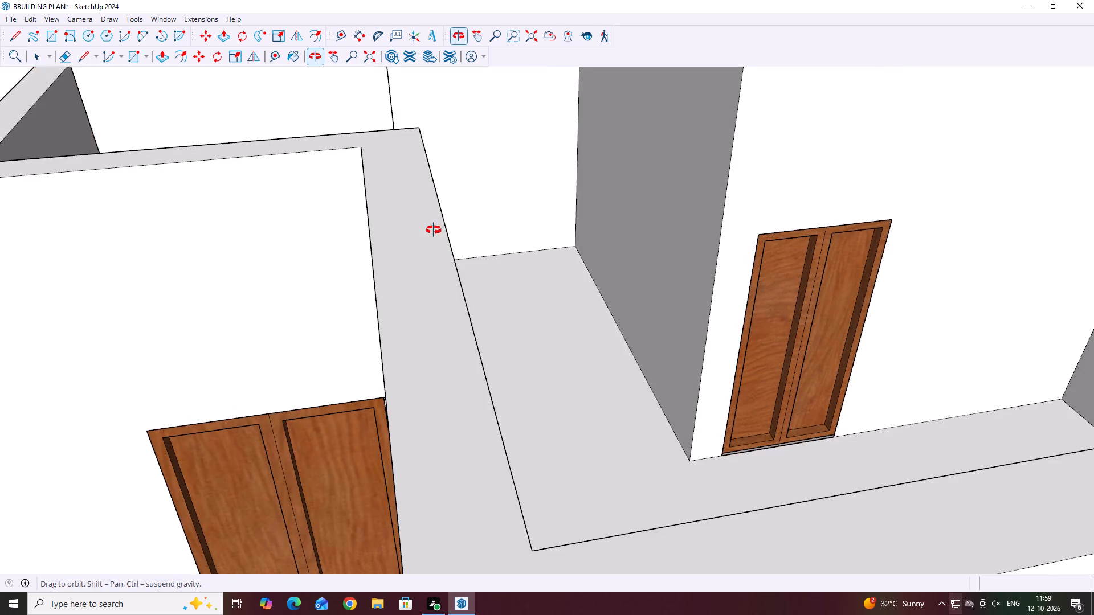
{"action": "middle_click_drag", "start_coordinate": [434, 230], "coordinate": [399, 278]}
{"action": "scroll", "coordinate": [389, 276], "scroll_direction": "up", "scroll_amount": 4}
{"action": "middle_click_drag", "start_coordinate": [345, 371], "coordinate": [325, 375]}
{"action": "scroll", "coordinate": [311, 402], "scroll_direction": "up", "scroll_amount": 9}
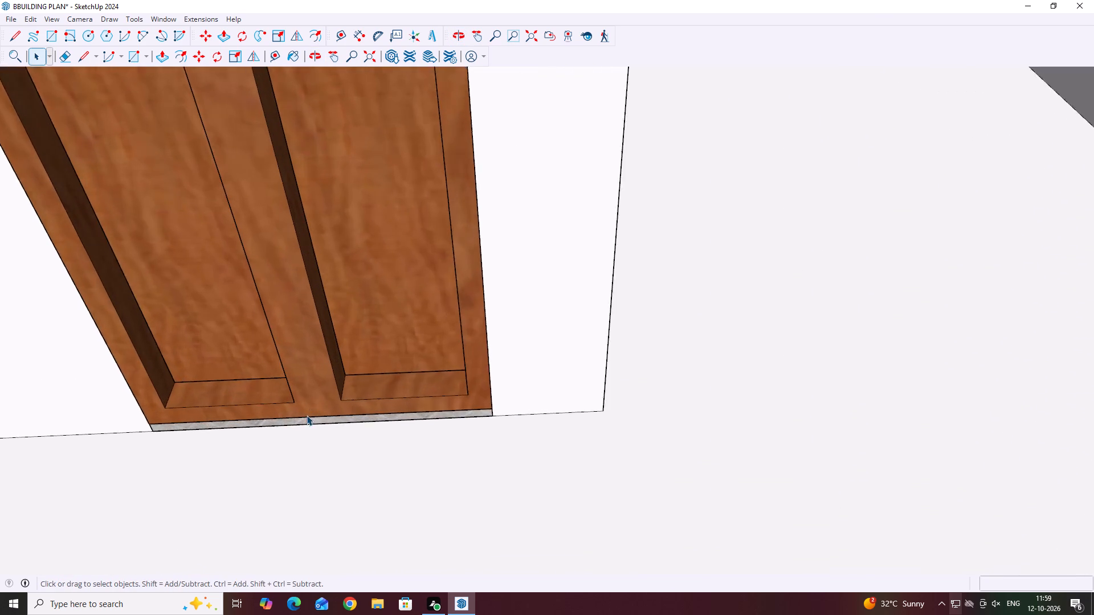
{"action": "scroll", "coordinate": [307, 415], "scroll_direction": "up", "scroll_amount": 6}
{"action": "left_click", "coordinate": [324, 380], "text": "ctrl"}
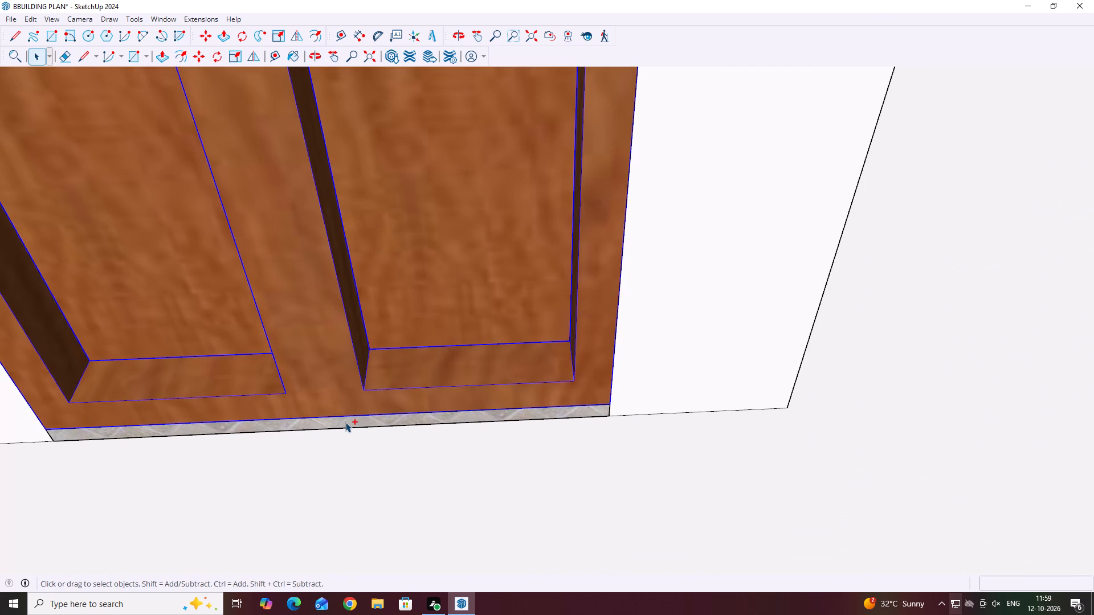
{"action": "left_click", "coordinate": [345, 423], "text": "ctrl"}
{"action": "scroll", "coordinate": [337, 419], "scroll_direction": "down", "scroll_amount": 10}
{"action": "key", "text": "m"}
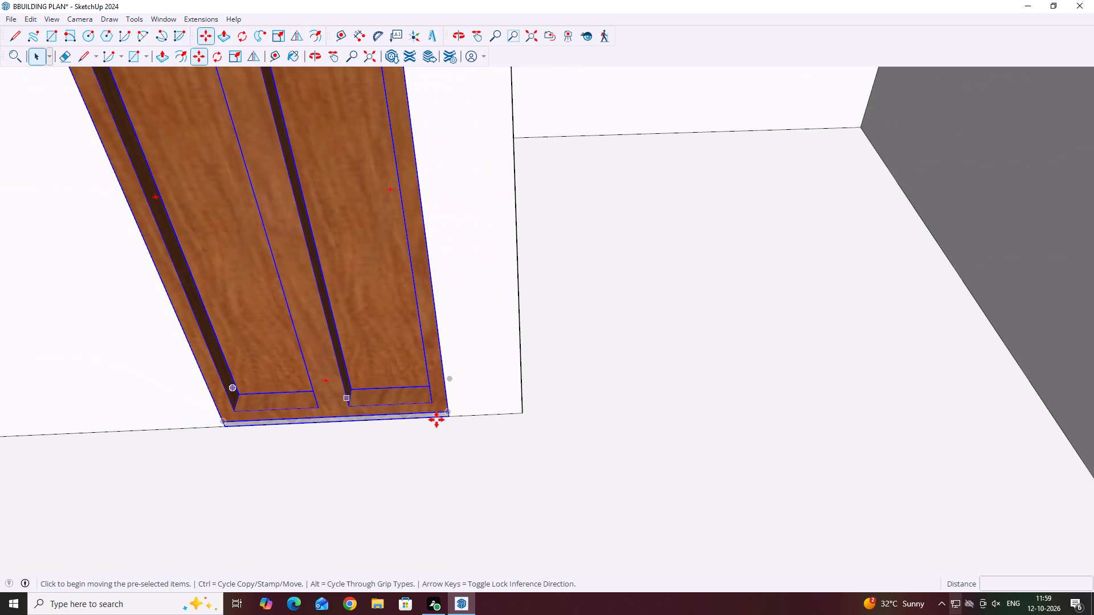
{"action": "scroll", "coordinate": [472, 427], "scroll_direction": "up", "scroll_amount": 7}
{"action": "left_click", "coordinate": [439, 413]}
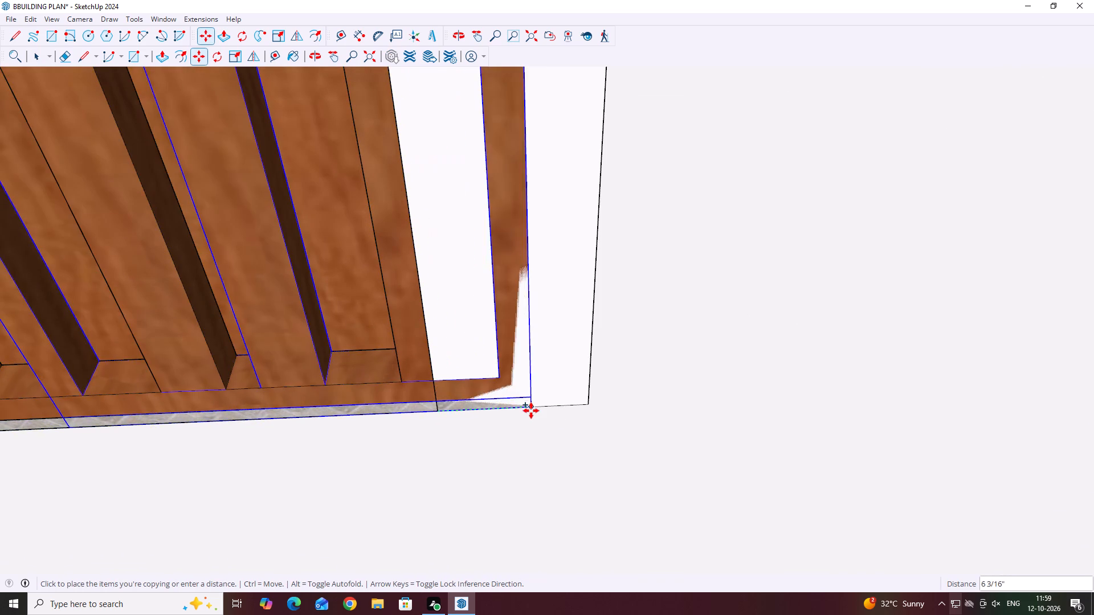
{"action": "scroll", "coordinate": [531, 411], "scroll_direction": "down", "scroll_amount": 20}
{"action": "scroll", "coordinate": [531, 411], "scroll_direction": "down", "scroll_amount": 10}
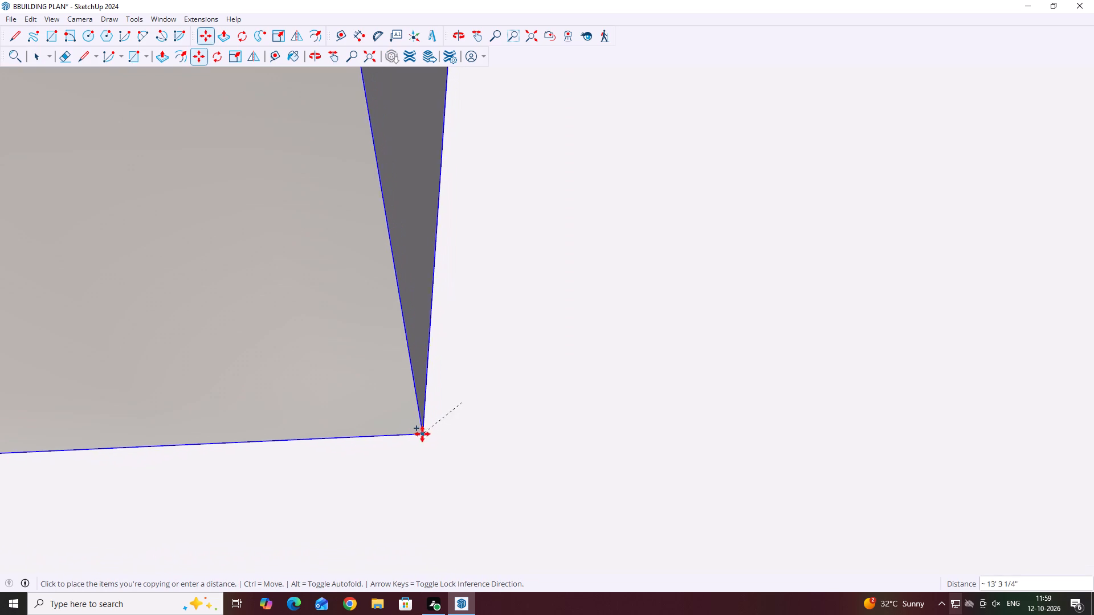
{"action": "scroll", "coordinate": [522, 396], "scroll_direction": "down", "scroll_amount": 6}
{"action": "scroll", "coordinate": [397, 360], "scroll_direction": "down", "scroll_amount": 14}
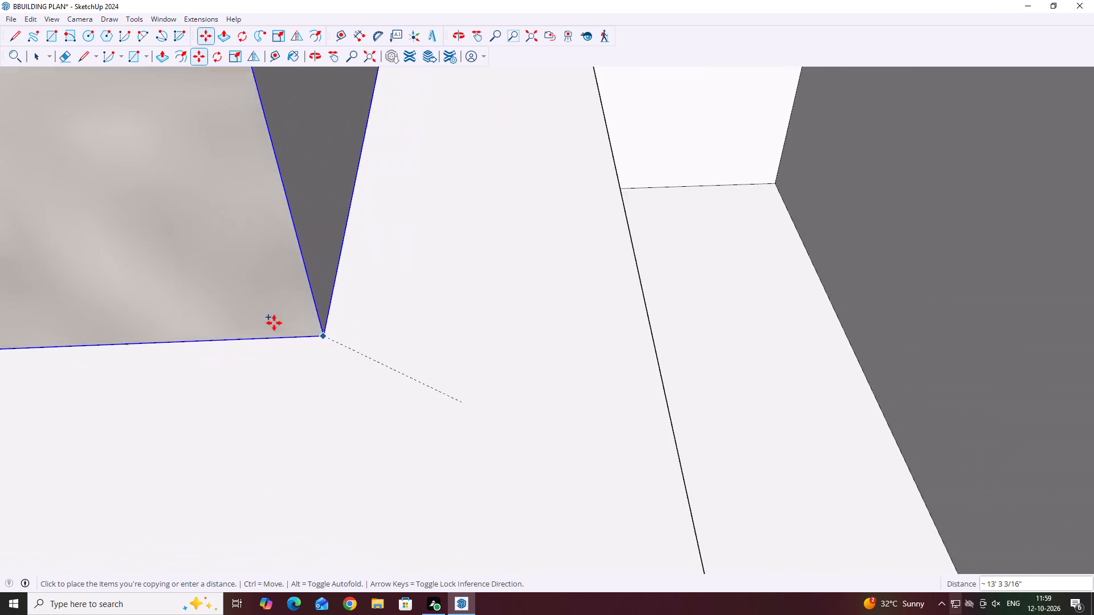
{"action": "scroll", "coordinate": [274, 323], "scroll_direction": "down", "scroll_amount": 20}
{"action": "scroll", "coordinate": [274, 323], "scroll_direction": "down", "scroll_amount": 2}
{"action": "scroll", "coordinate": [699, 336], "scroll_direction": "down", "scroll_amount": 1}
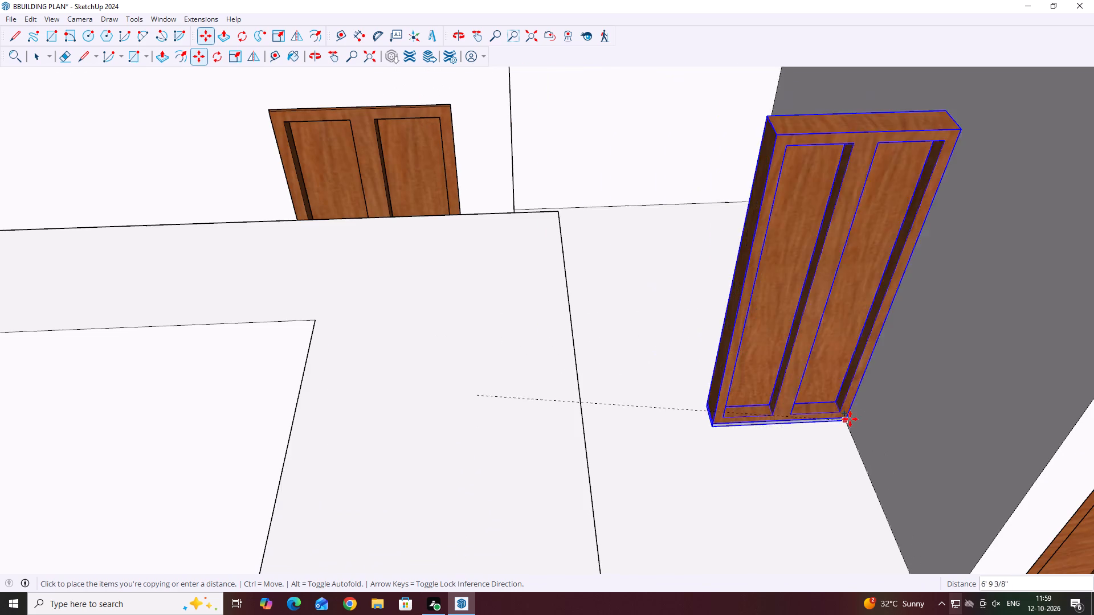
{"action": "scroll", "coordinate": [605, 363], "scroll_direction": "down", "scroll_amount": 20}
{"action": "scroll", "coordinate": [605, 363], "scroll_direction": "down", "scroll_amount": 11}
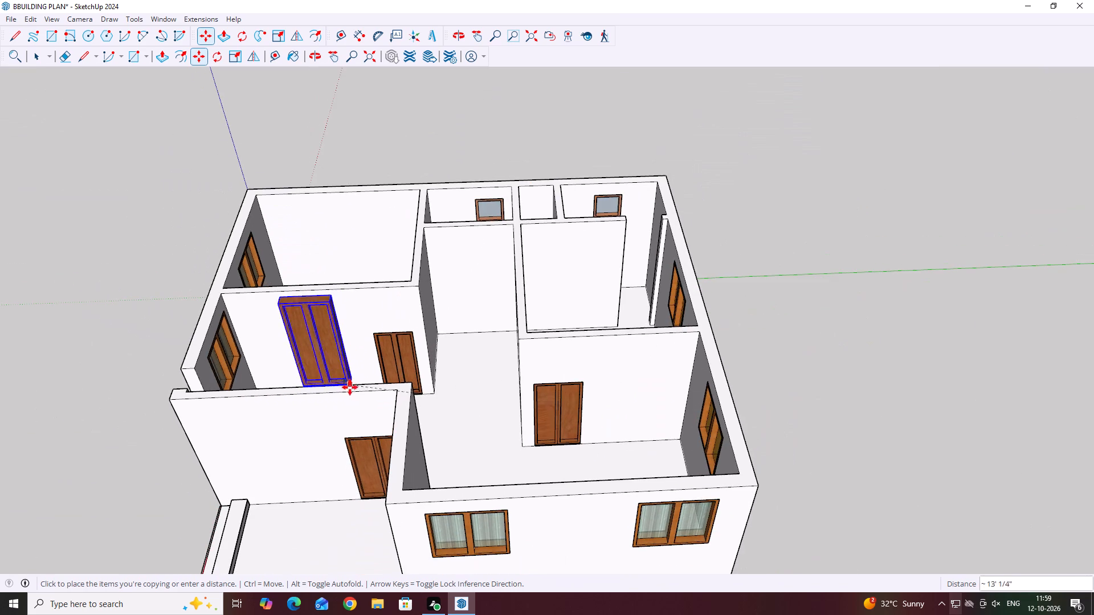
{"action": "scroll", "coordinate": [675, 278], "scroll_direction": "up", "scroll_amount": 18}
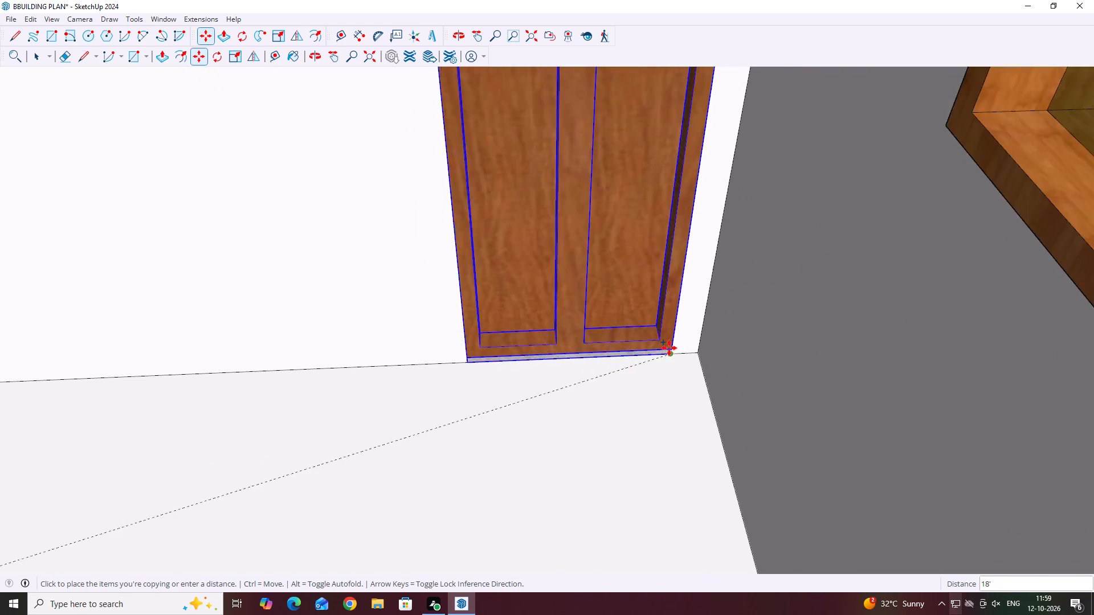
{"action": "scroll", "coordinate": [669, 348], "scroll_direction": "up", "scroll_amount": 6}
{"action": "left_click_drag", "start_coordinate": [675, 358], "coordinate": [673, 365]}
{"action": "scroll", "coordinate": [544, 395], "scroll_direction": "down", "scroll_amount": 7}
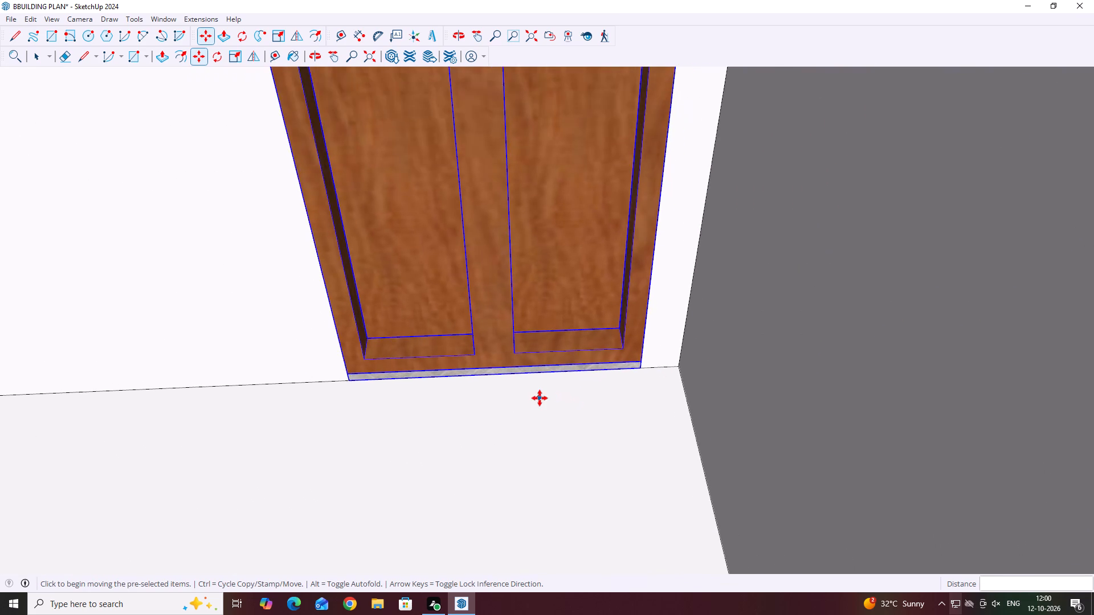
{"action": "scroll", "coordinate": [540, 398], "scroll_direction": "down", "scroll_amount": 2}
{"action": "key", "text": "space"}
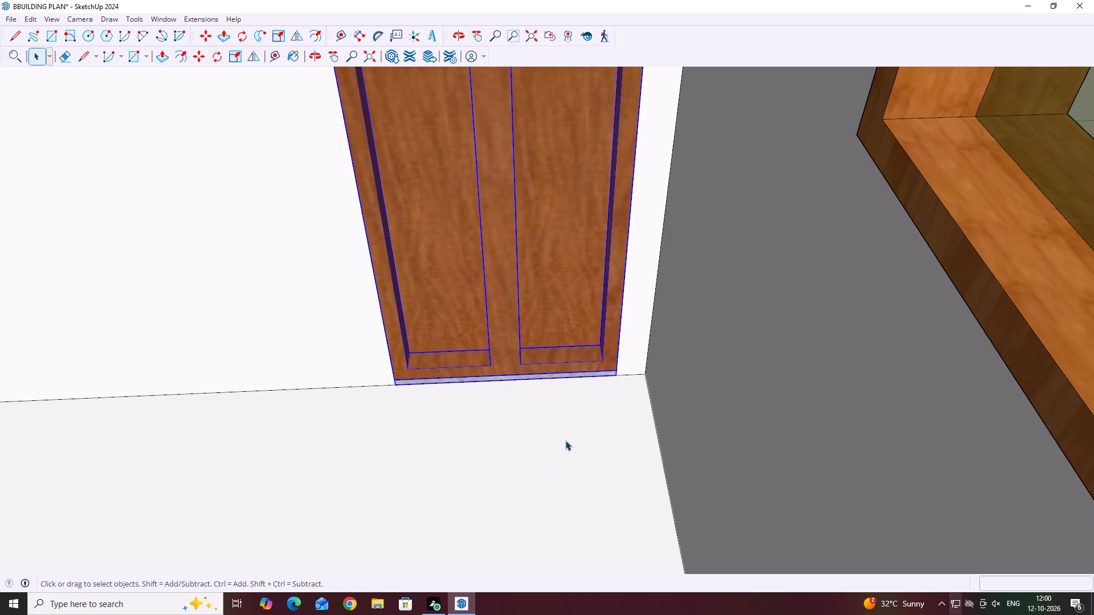
{"action": "left_click", "coordinate": [565, 440]}
{"action": "scroll", "coordinate": [534, 421], "scroll_direction": "down", "scroll_amount": 17}
{"action": "left_click", "coordinate": [783, 334]}
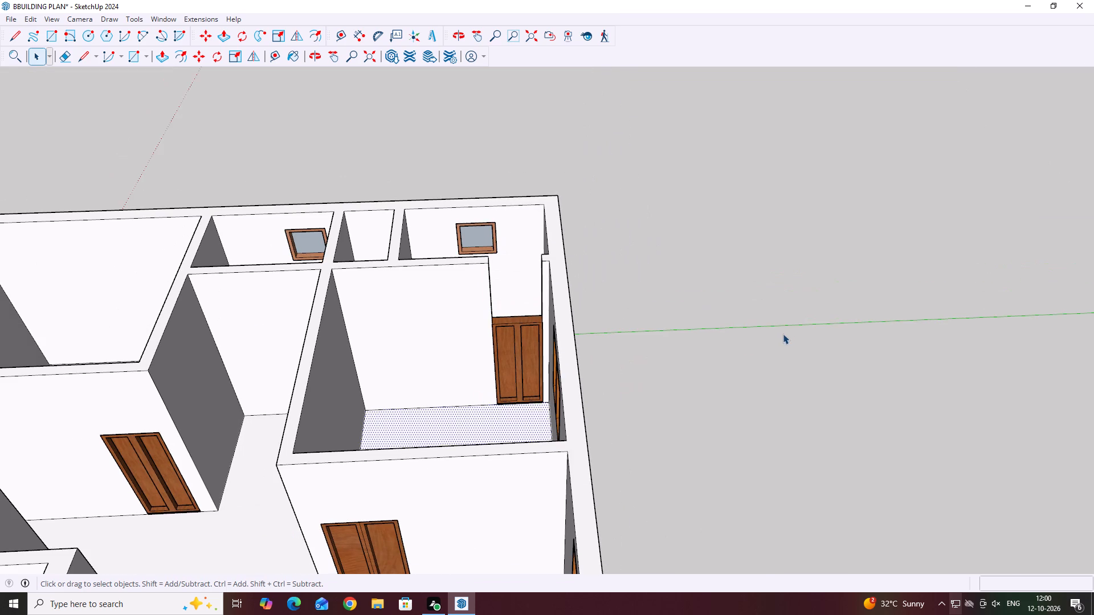
Draw a 6" line along the copied door frame's top edge across the wall jamb, separating the jamb face above the door.
{"action": "middle_click_drag", "start_coordinate": [548, 253], "coordinate": [325, 292]}
{"action": "scroll", "coordinate": [493, 235], "scroll_direction": "up", "scroll_amount": 4}
{"action": "middle_click_drag", "start_coordinate": [564, 264], "coordinate": [500, 300]}
{"action": "scroll", "coordinate": [502, 314], "scroll_direction": "up", "scroll_amount": 9}
{"action": "middle_click_drag", "start_coordinate": [443, 354], "coordinate": [419, 359]}
{"action": "middle_click_drag", "start_coordinate": [435, 352], "coordinate": [403, 354]}
{"action": "key", "text": "l"}
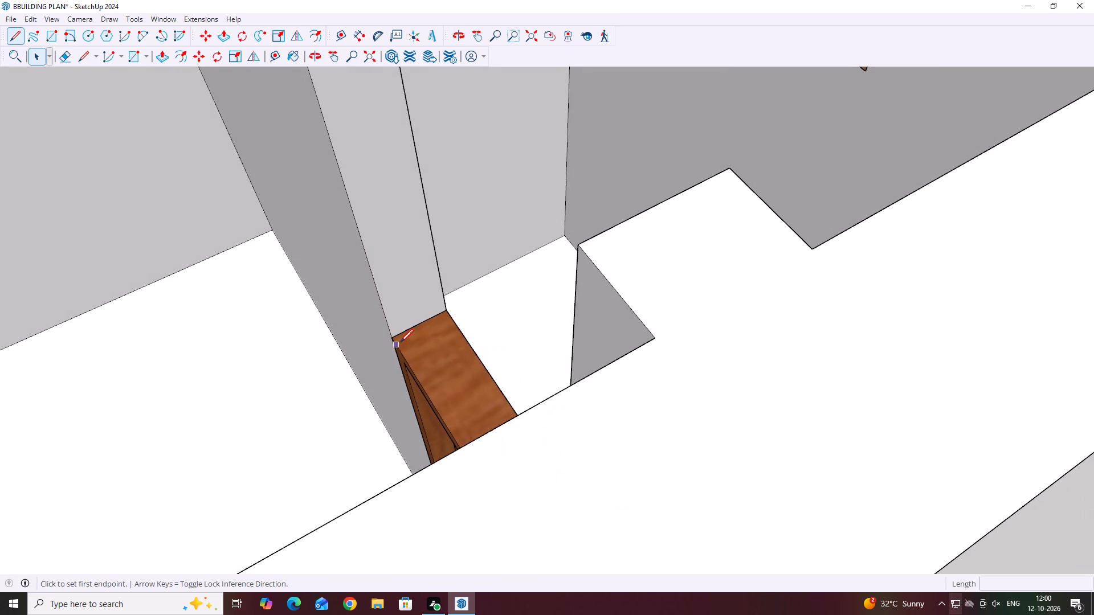
{"action": "scroll", "coordinate": [386, 337], "scroll_direction": "up", "scroll_amount": 5}
{"action": "left_click", "coordinate": [395, 338]}
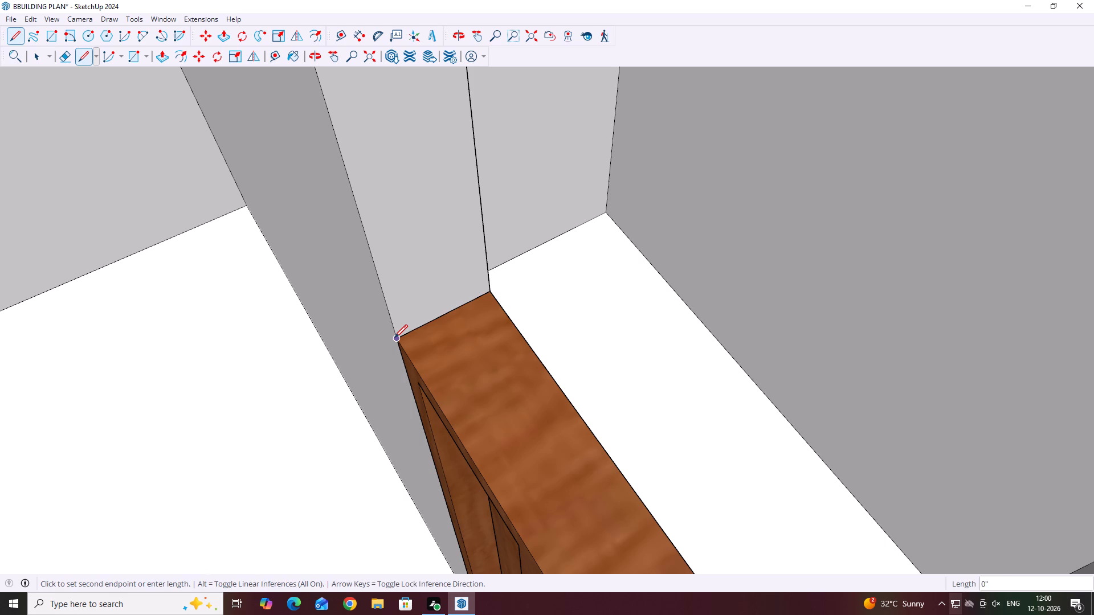
{"action": "left_click", "coordinate": [493, 293]}
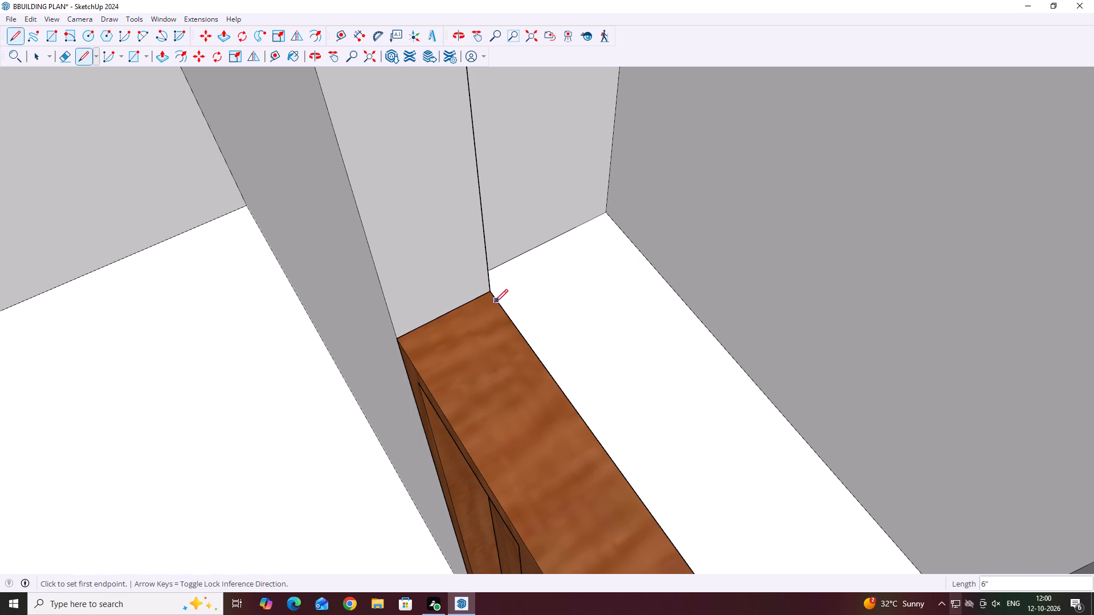
{"action": "key", "text": "space"}
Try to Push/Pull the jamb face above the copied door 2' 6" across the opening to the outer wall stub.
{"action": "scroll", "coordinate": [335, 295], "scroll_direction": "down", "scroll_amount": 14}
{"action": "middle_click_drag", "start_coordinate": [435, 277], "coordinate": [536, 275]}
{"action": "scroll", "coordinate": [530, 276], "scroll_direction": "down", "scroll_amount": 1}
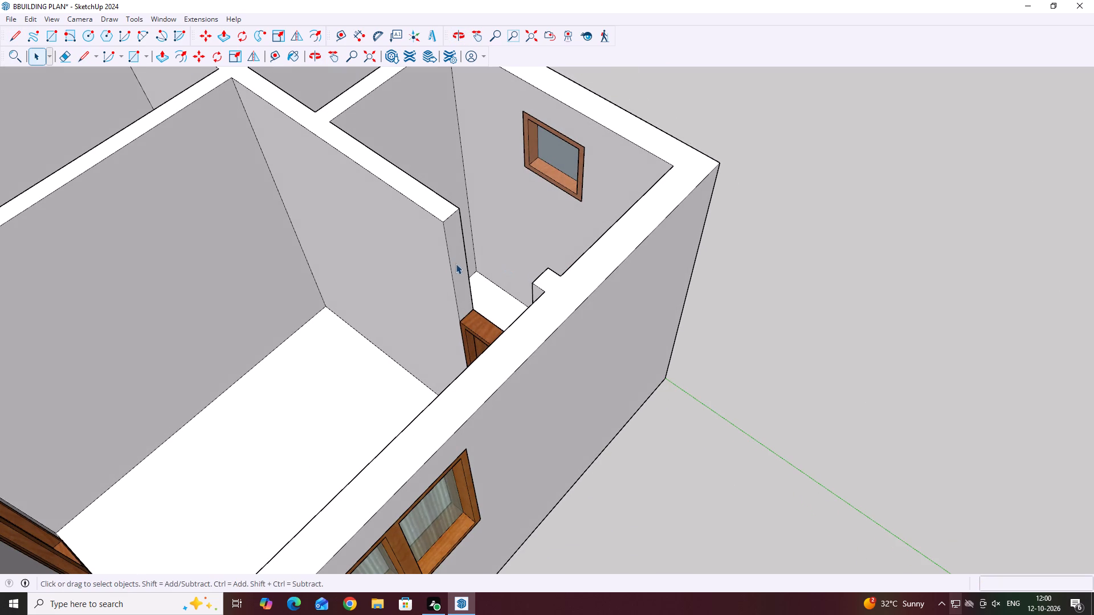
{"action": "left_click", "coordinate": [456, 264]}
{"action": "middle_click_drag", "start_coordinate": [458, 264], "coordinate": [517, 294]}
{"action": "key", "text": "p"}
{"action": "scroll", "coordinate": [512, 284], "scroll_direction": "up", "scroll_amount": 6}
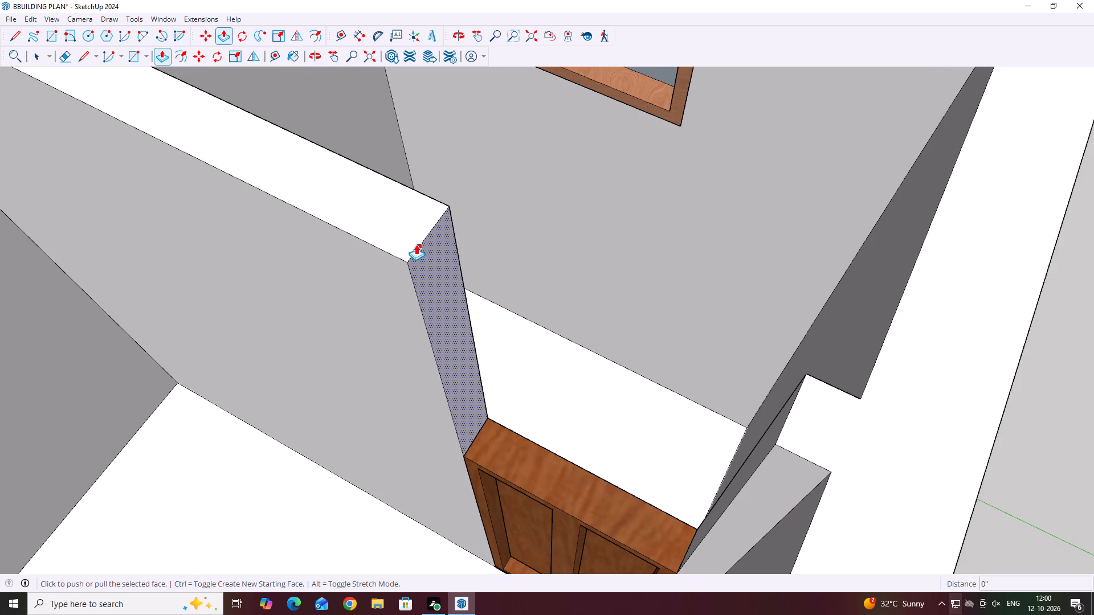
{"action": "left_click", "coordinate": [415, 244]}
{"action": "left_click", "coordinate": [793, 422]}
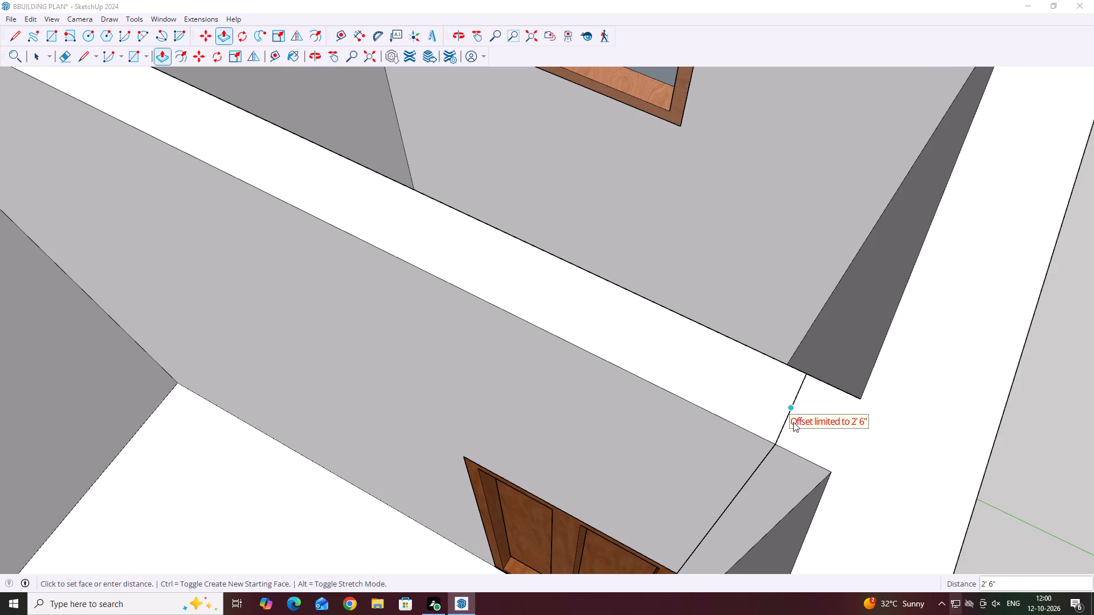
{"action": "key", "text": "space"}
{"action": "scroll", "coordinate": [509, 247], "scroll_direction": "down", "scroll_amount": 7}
Push/Pull the jamb face above the copied door 2' 6" to the opposite wall end, closing the wall over the door.
{"action": "scroll", "coordinate": [470, 248], "scroll_direction": "up", "scroll_amount": 4}
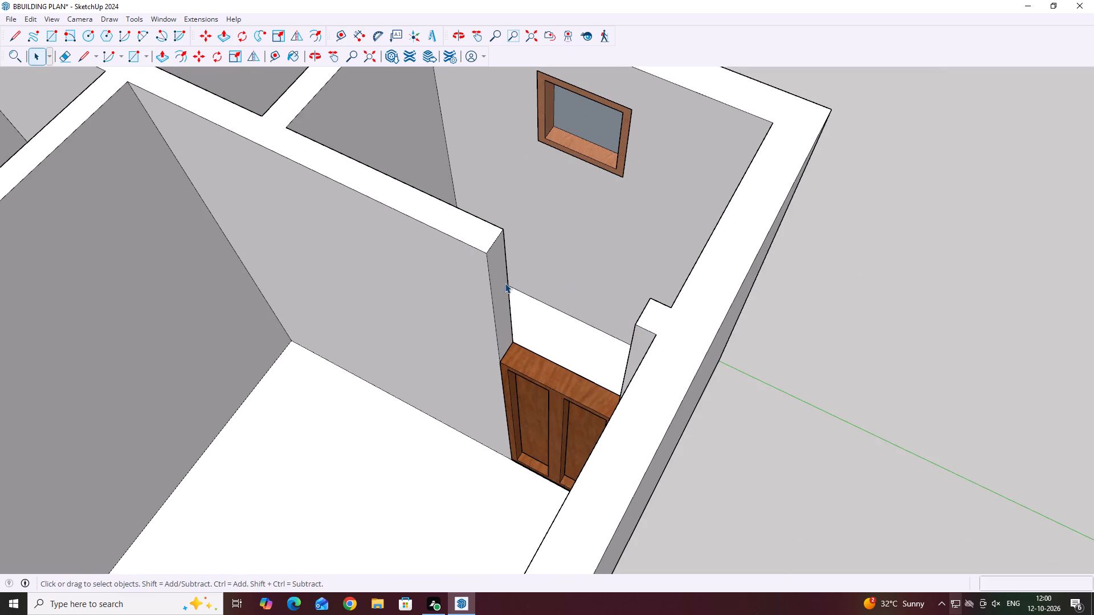
{"action": "left_click", "coordinate": [503, 283]}
{"action": "middle_click_drag", "start_coordinate": [505, 283], "coordinate": [489, 284]}
{"action": "key", "text": "p"}
{"action": "scroll", "coordinate": [456, 274], "scroll_direction": "up", "scroll_amount": 3}
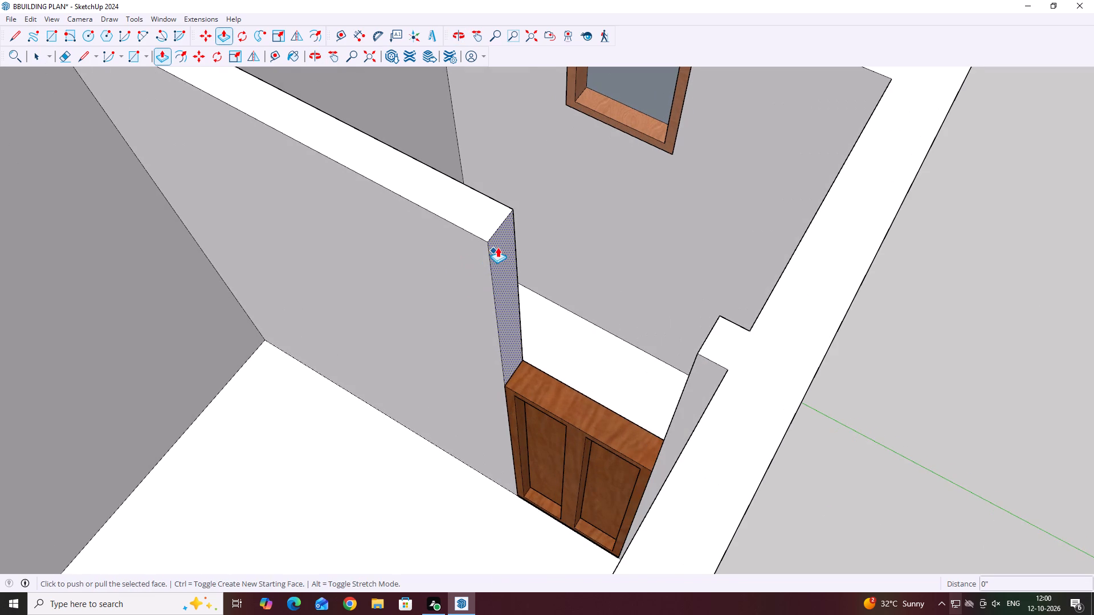
{"action": "left_click", "coordinate": [499, 244]}
{"action": "left_click", "coordinate": [729, 348]}
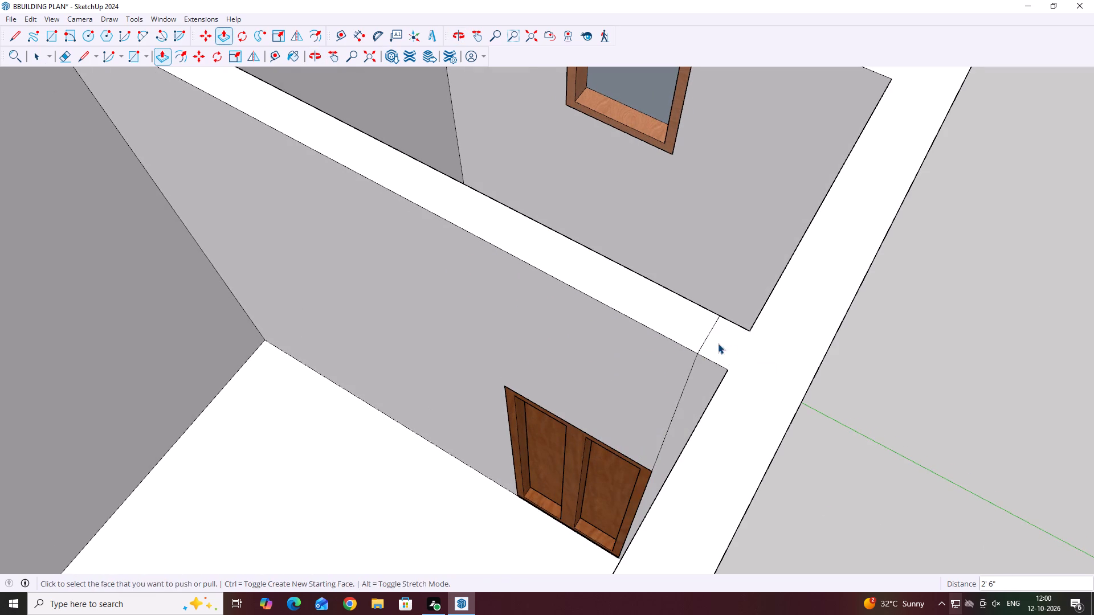
{"action": "key", "text": "space"}
Erase the seam lines on the top and larger-room face of the wall closed above the copied door.
{"action": "scroll", "coordinate": [545, 293], "scroll_direction": "down", "scroll_amount": 7}
{"action": "middle_click_drag", "start_coordinate": [580, 315], "coordinate": [644, 289]}
{"action": "key", "text": "e"}
{"action": "scroll", "coordinate": [682, 259], "scroll_direction": "up", "scroll_amount": 9}
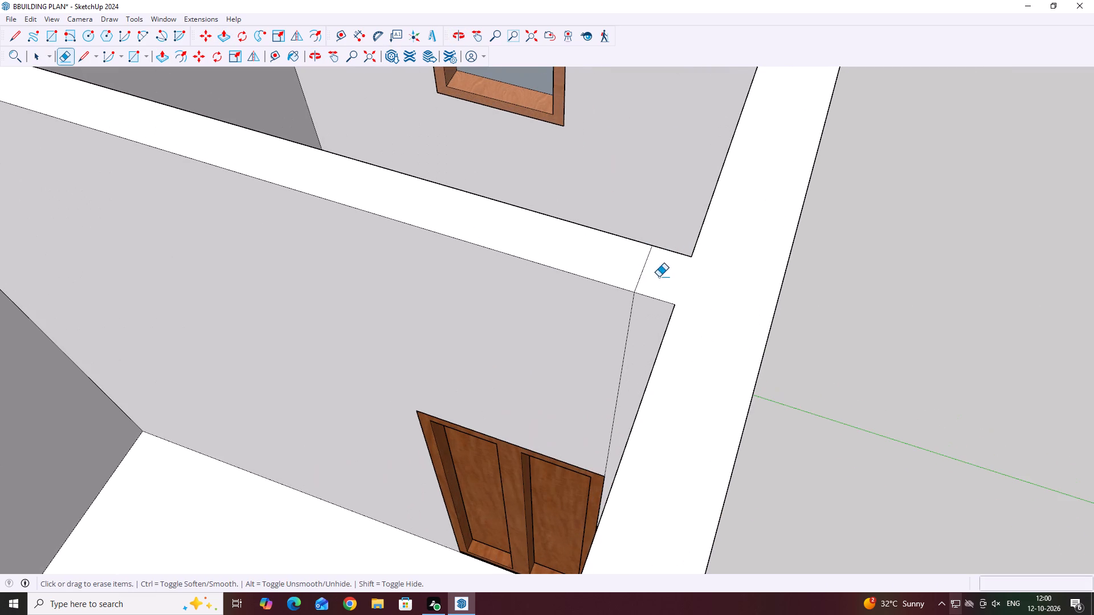
{"action": "left_click_drag", "start_coordinate": [656, 276], "coordinate": [615, 261]}
{"action": "scroll", "coordinate": [617, 308], "scroll_direction": "up", "scroll_amount": 3}
{"action": "left_click", "coordinate": [635, 319]}
{"action": "scroll", "coordinate": [618, 314], "scroll_direction": "down", "scroll_amount": 6}
Erase the vertical seam above the copied door on the small corner room's side of the wall.
{"action": "middle_click_drag", "start_coordinate": [671, 282], "coordinate": [258, 334]}
{"action": "middle_click_drag", "start_coordinate": [438, 322], "coordinate": [297, 315]}
{"action": "middle_click_drag", "start_coordinate": [564, 308], "coordinate": [336, 310]}
{"action": "scroll", "coordinate": [389, 253], "scroll_direction": "up", "scroll_amount": 6}
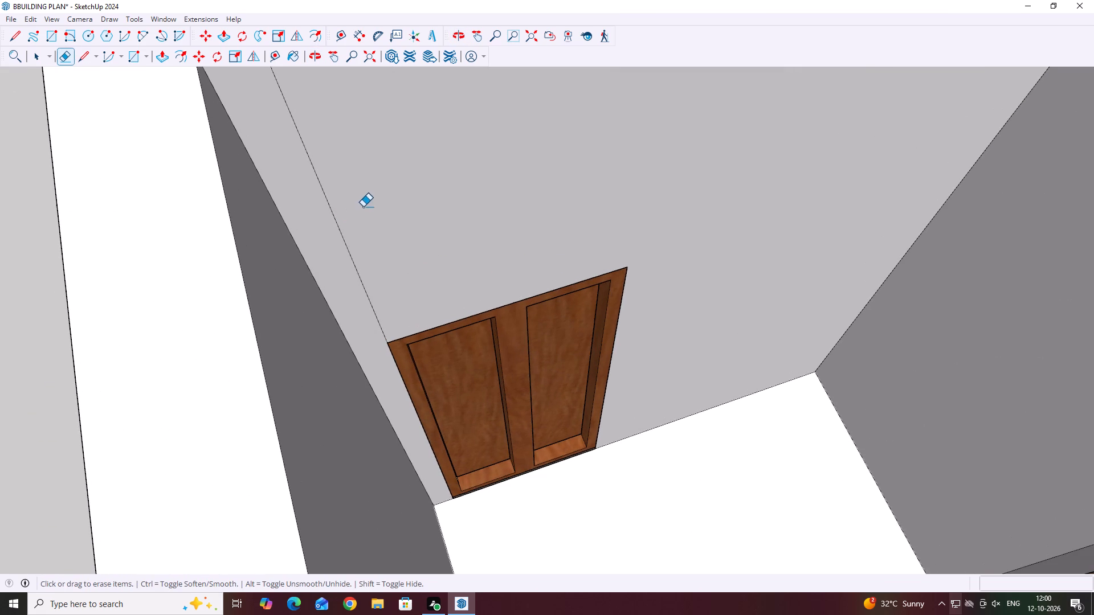
{"action": "left_click_drag", "start_coordinate": [362, 206], "coordinate": [334, 229]}
{"action": "scroll", "coordinate": [423, 270], "scroll_direction": "down", "scroll_amount": 12}
{"action": "key", "text": "Escape"}
{"action": "key", "text": "space"}
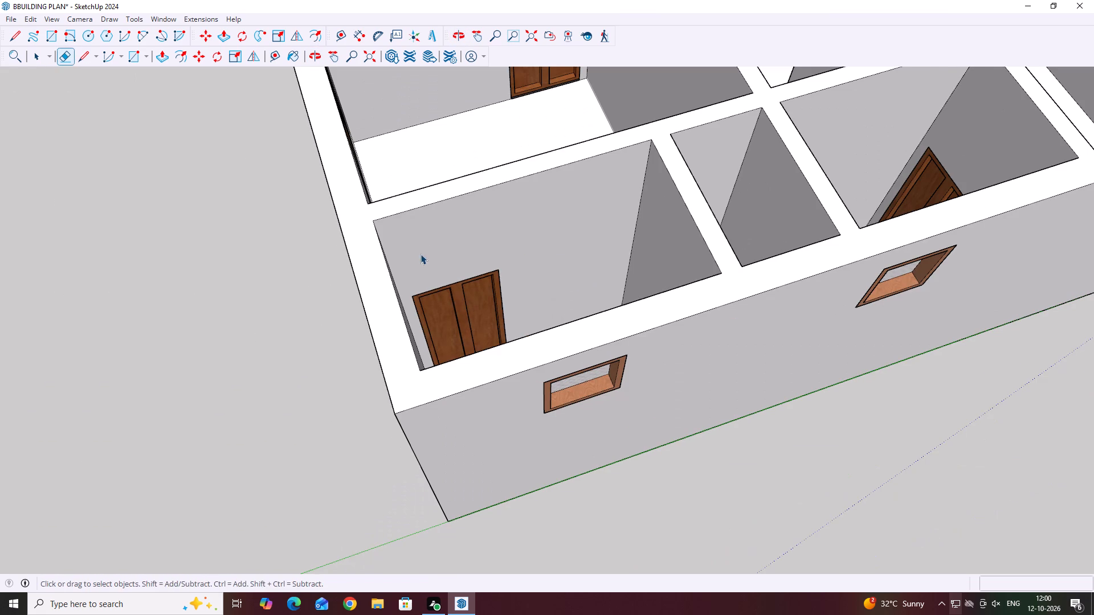
Examine the house's rooms from several angles to check the installed doors and any doorways still open.
{"action": "middle_click_drag", "start_coordinate": [228, 211], "coordinate": [465, 229]}
{"action": "middle_click_drag", "start_coordinate": [375, 300], "coordinate": [681, 405]}
{"action": "scroll", "coordinate": [378, 305], "scroll_direction": "down", "scroll_amount": 1}
{"action": "scroll", "coordinate": [564, 371], "scroll_direction": "down", "scroll_amount": 4}
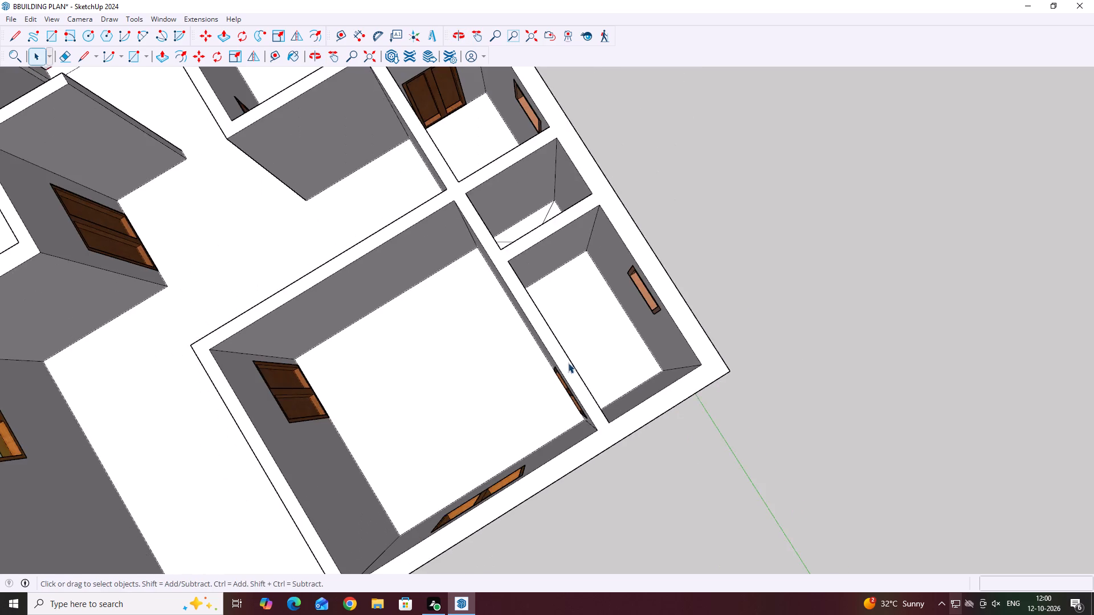
{"action": "middle_click_drag", "start_coordinate": [523, 345], "coordinate": [579, 319]}
{"action": "scroll", "coordinate": [504, 179], "scroll_direction": "up", "scroll_amount": 2}
{"action": "middle_click_drag", "start_coordinate": [504, 180], "coordinate": [609, 293]}
{"action": "scroll", "coordinate": [356, 282], "scroll_direction": "down", "scroll_amount": 6}
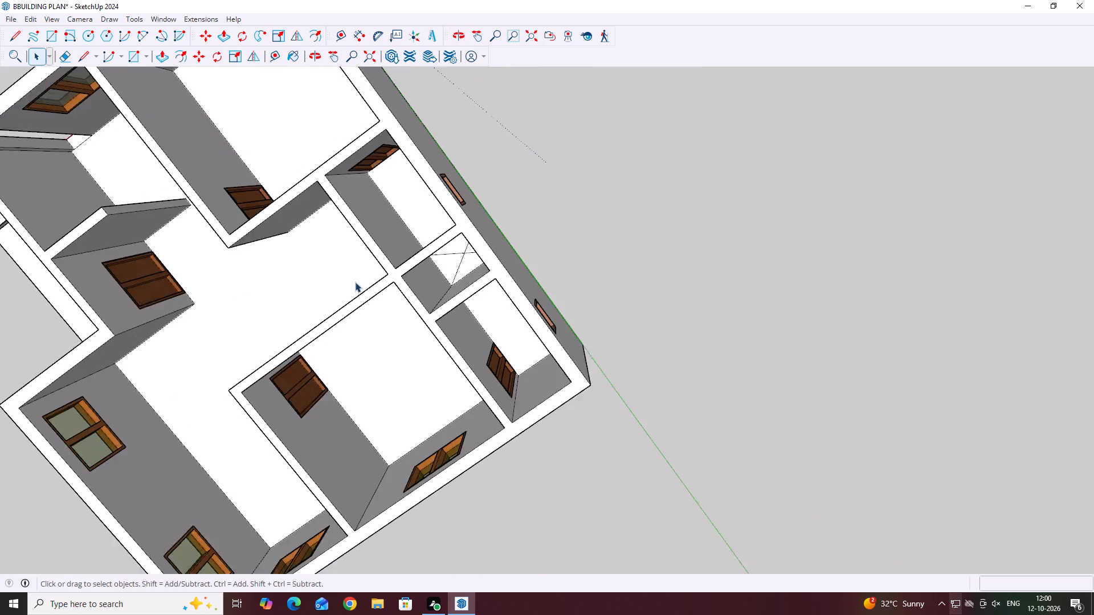
{"action": "middle_click_drag", "start_coordinate": [374, 370], "coordinate": [589, 202]}
{"action": "middle_click_drag", "start_coordinate": [255, 413], "coordinate": [587, 268]}
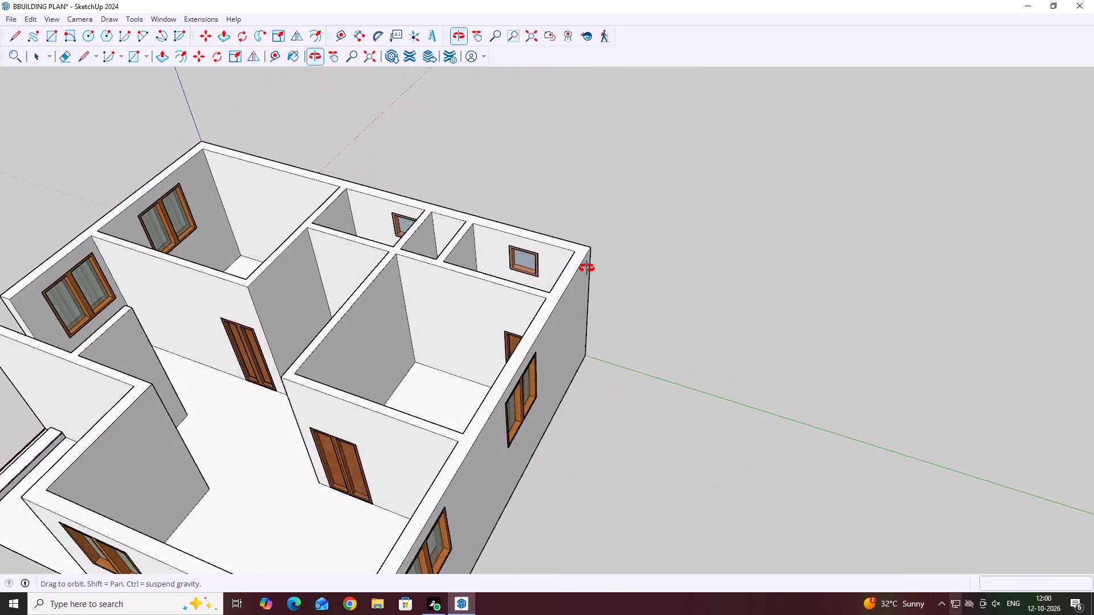
Examine the house from several angles to check the doors and look for wall openings still unclosed.
{"action": "middle_click_drag", "start_coordinate": [587, 268], "coordinate": [587, 268]}
{"action": "scroll", "coordinate": [150, 349], "scroll_direction": "down", "scroll_amount": 6}
{"action": "middle_click_drag", "start_coordinate": [321, 322], "coordinate": [525, 334]}
{"action": "scroll", "coordinate": [524, 333], "scroll_direction": "down", "scroll_amount": 10}
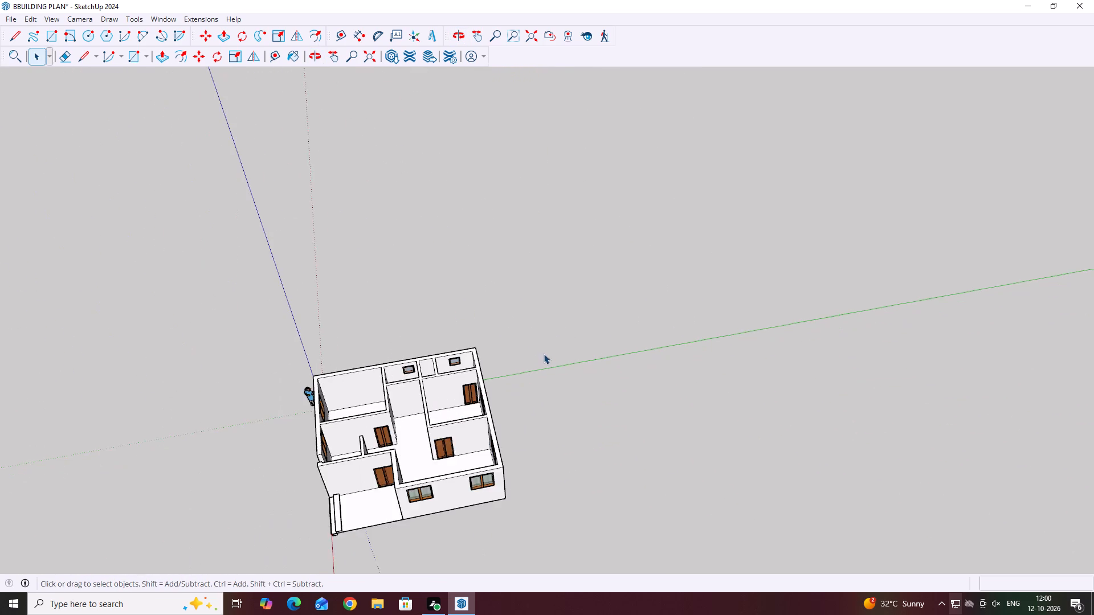
{"action": "scroll", "coordinate": [435, 548], "scroll_direction": "up", "scroll_amount": 13}
{"action": "middle_click_drag", "start_coordinate": [429, 403], "coordinate": [529, 395]}
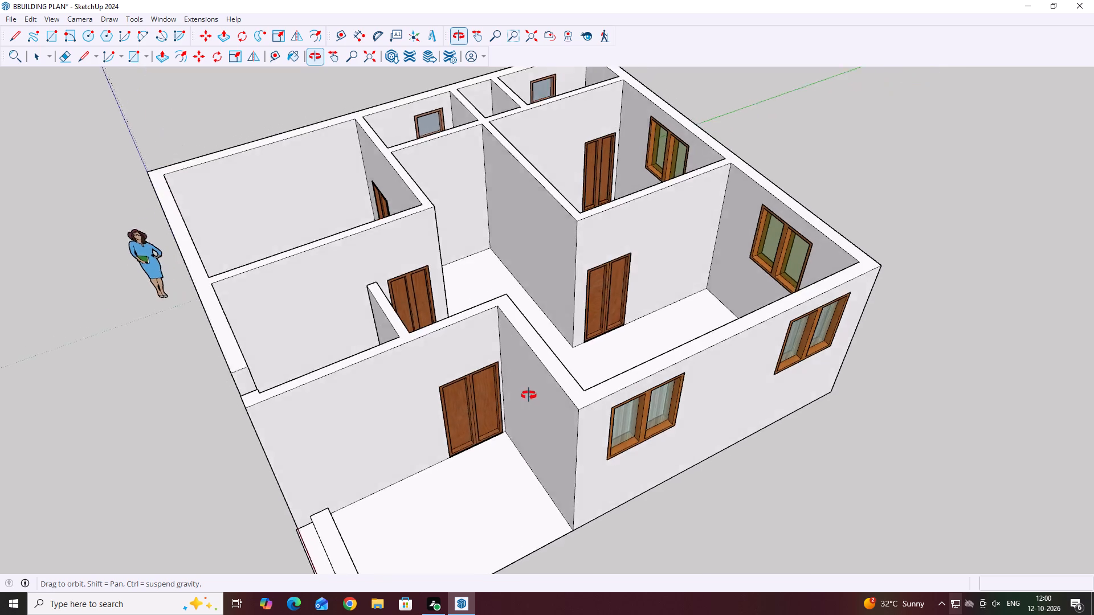
{"action": "middle_click_drag", "start_coordinate": [529, 395], "coordinate": [300, 491]}
{"action": "middle_click_drag", "start_coordinate": [436, 318], "coordinate": [540, 334]}
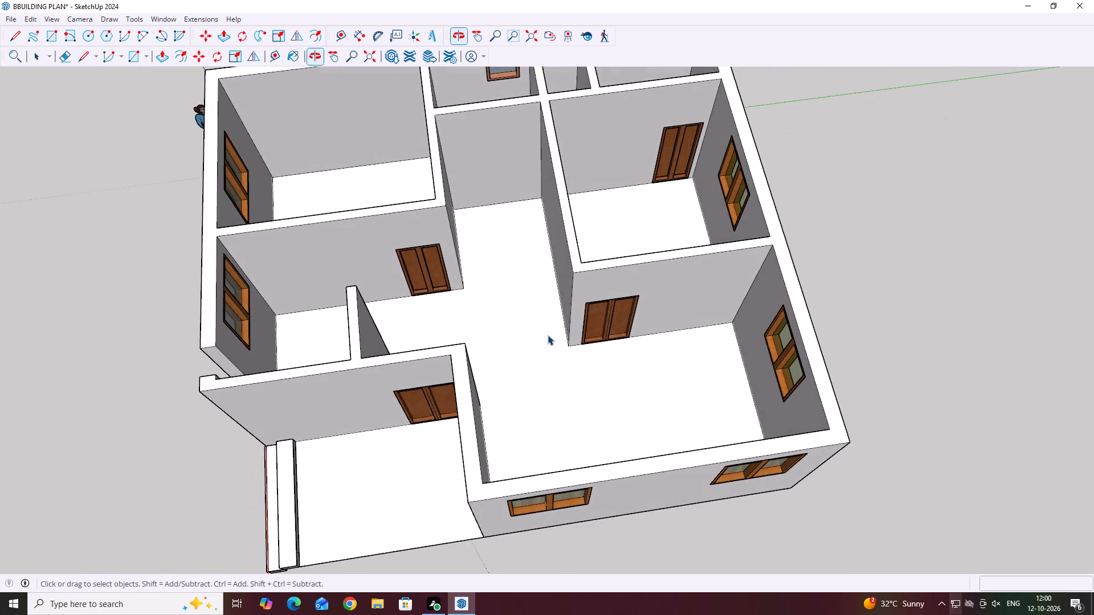
{"action": "scroll", "coordinate": [659, 366], "scroll_direction": "down", "scroll_amount": 5}
{"action": "middle_click_drag", "start_coordinate": [209, 389], "coordinate": [498, 382]}
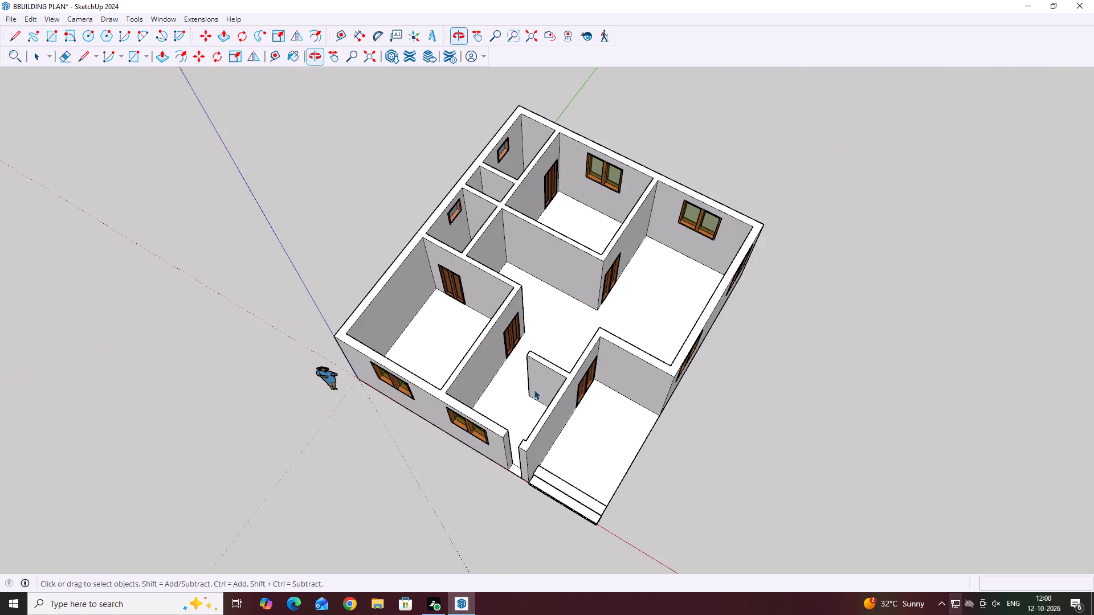
Draw a line 1' down the outer wall's end edge and across its 9" end face, beside the narrow opening near the porch.
{"action": "scroll", "coordinate": [478, 440], "scroll_direction": "up", "scroll_amount": 4}
{"action": "middle_click_drag", "start_coordinate": [443, 477], "coordinate": [575, 448]}
{"action": "scroll", "coordinate": [593, 454], "scroll_direction": "up", "scroll_amount": 11}
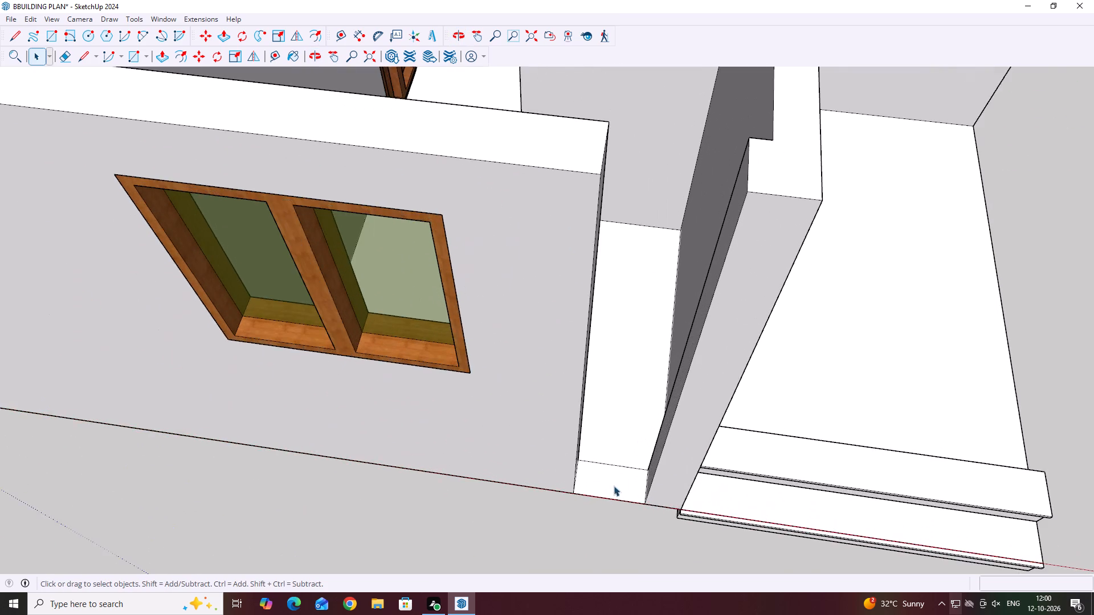
{"action": "middle_click_drag", "start_coordinate": [617, 485], "coordinate": [645, 464]}
{"action": "scroll", "coordinate": [646, 464], "scroll_direction": "down", "scroll_amount": 6}
{"action": "middle_click_drag", "start_coordinate": [651, 403], "coordinate": [607, 398]}
{"action": "middle_click_drag", "start_coordinate": [620, 388], "coordinate": [572, 382]}
{"action": "key", "text": "l"}
{"action": "scroll", "coordinate": [565, 354], "scroll_direction": "up", "scroll_amount": 17}
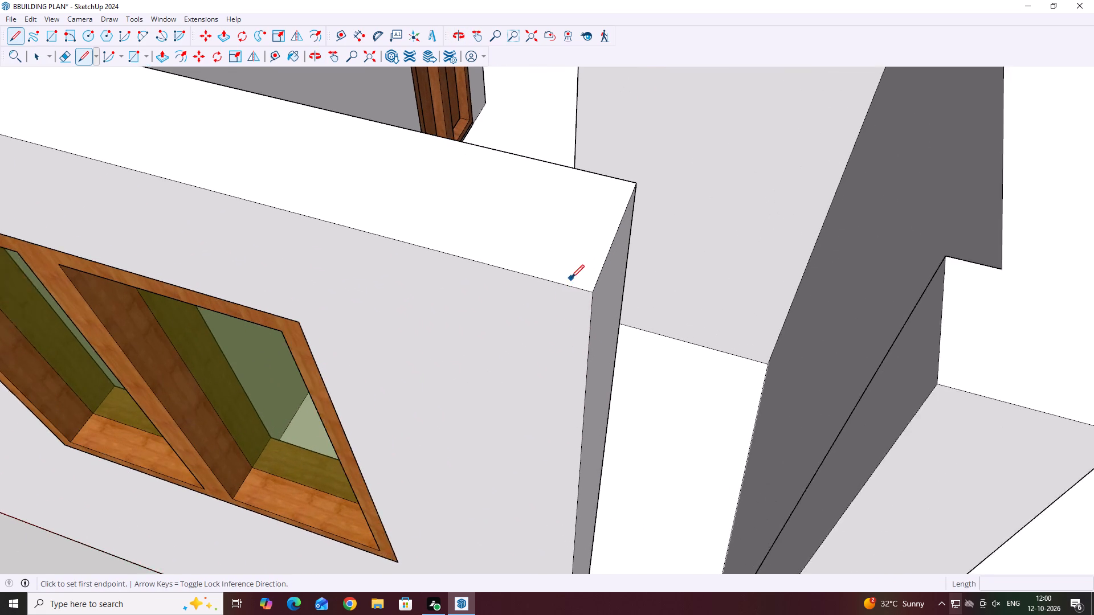
{"action": "left_click", "coordinate": [595, 294]}
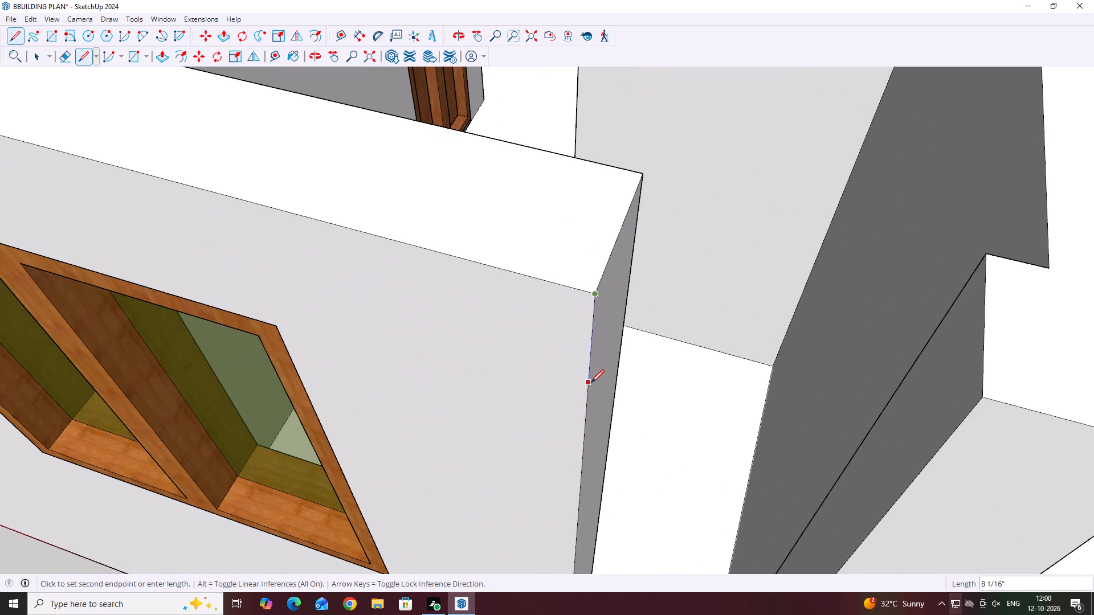
{"action": "type", "text": "1'"}
{"action": "key", "text": "Return"}
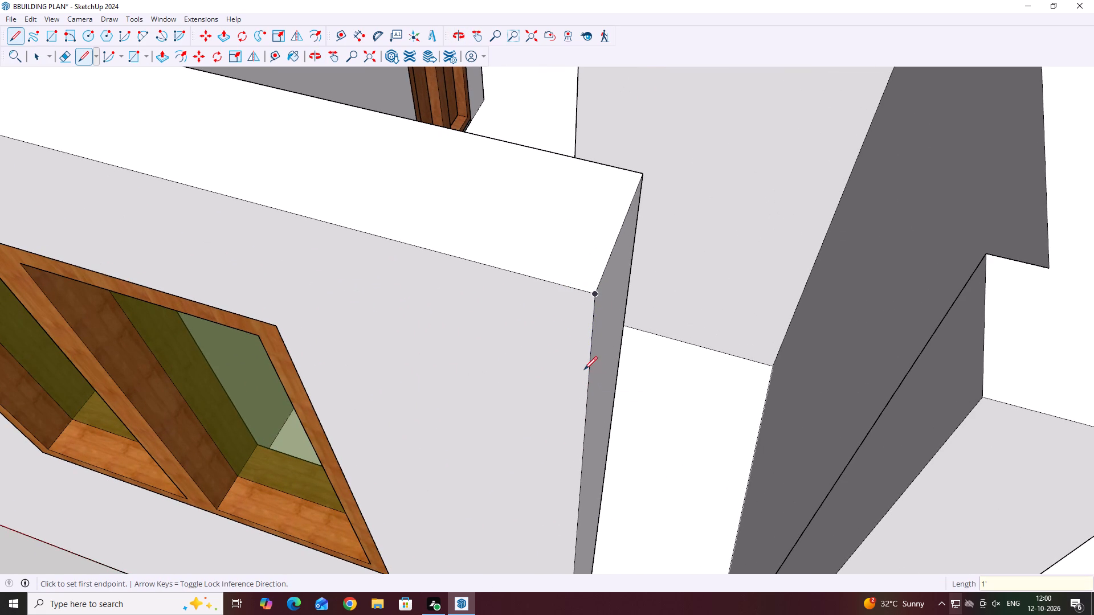
{"action": "left_click", "coordinate": [585, 417]}
{"action": "middle_click_drag", "start_coordinate": [617, 346], "coordinate": [450, 399]}
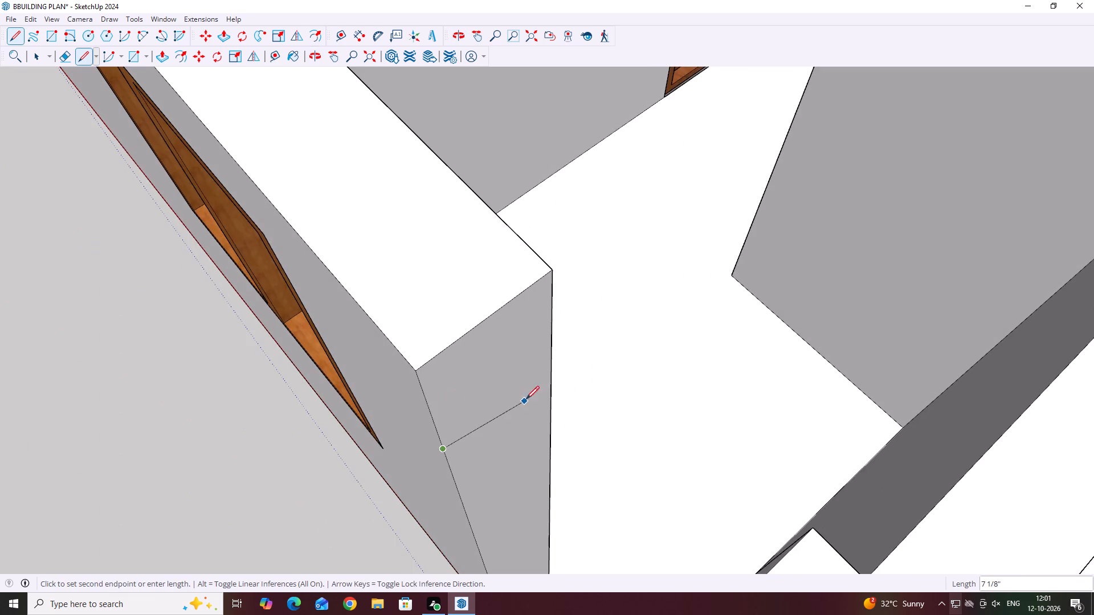
{"action": "scroll", "coordinate": [547, 386], "scroll_direction": "up", "scroll_amount": 2}
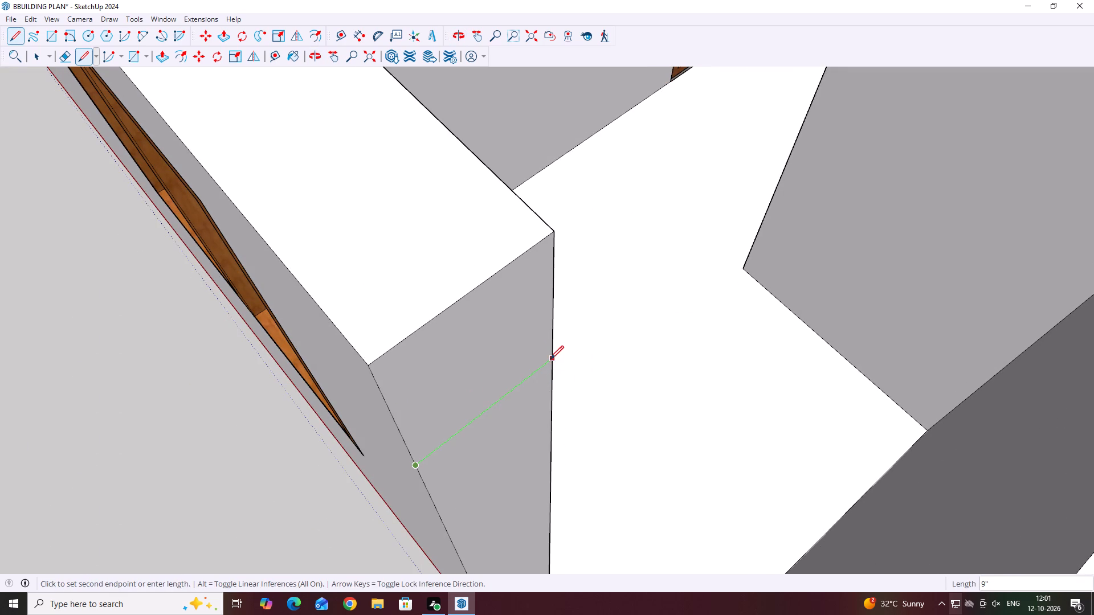
{"action": "left_click", "coordinate": [552, 357]}
Push/Pull the 1' top strip of the wall end across the narrow opening to the porch-side corner wall.
{"action": "key", "text": "space"}
{"action": "left_click", "coordinate": [476, 350]}
{"action": "scroll", "coordinate": [405, 378], "scroll_direction": "down", "scroll_amount": 4}
{"action": "middle_click_drag", "start_coordinate": [352, 401], "coordinate": [404, 416]}
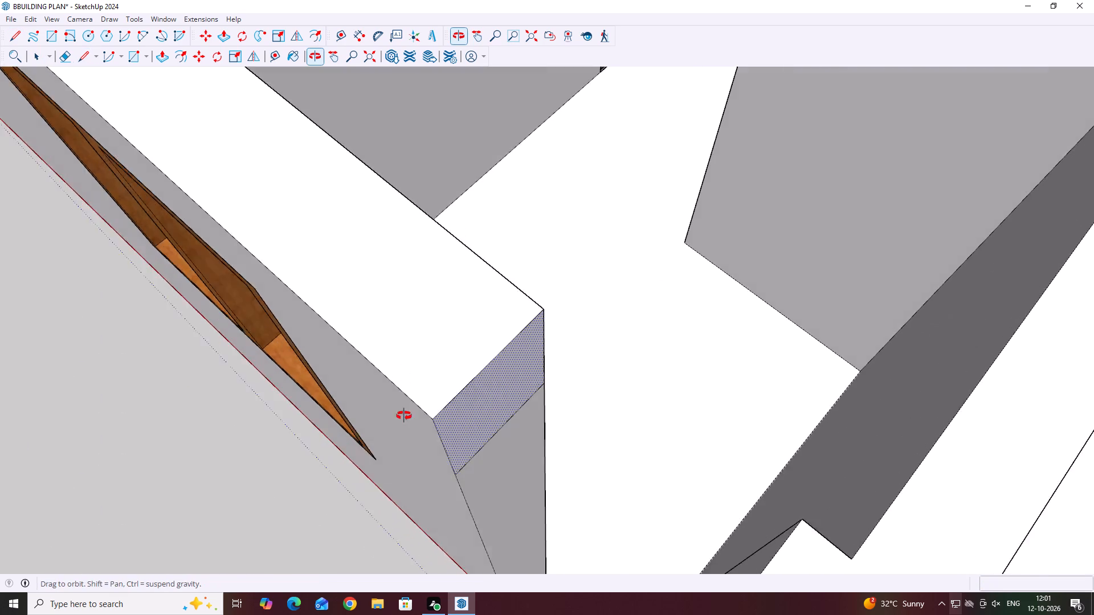
{"action": "middle_click_drag", "start_coordinate": [404, 416], "coordinate": [445, 398]}
{"action": "key", "text": "p"}
{"action": "left_click", "coordinate": [533, 388]}
{"action": "scroll", "coordinate": [679, 379], "scroll_direction": "down", "scroll_amount": 4}
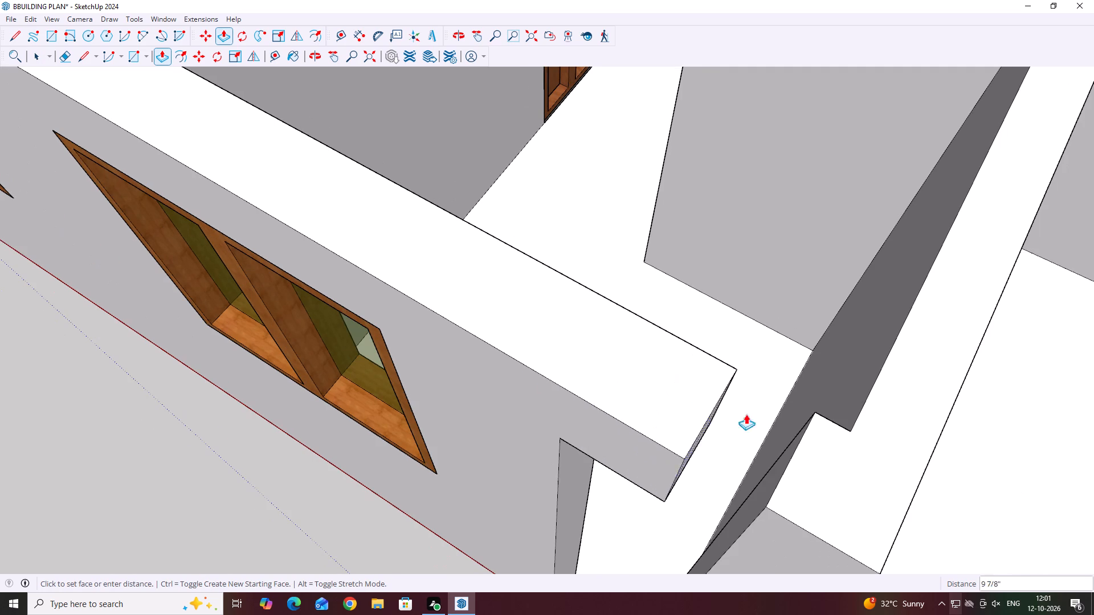
{"action": "left_click", "coordinate": [779, 494]}
{"action": "middle_click_drag", "start_coordinate": [522, 431], "coordinate": [593, 405]}
{"action": "key", "text": "space"}
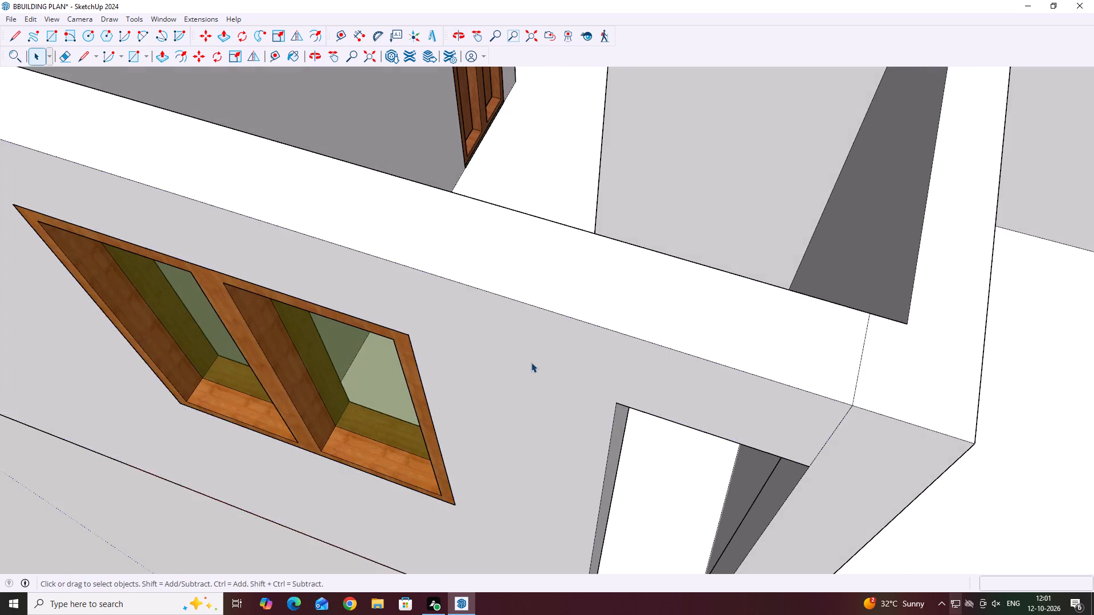
Erase the seam lines on the top and outer face of the wall where the new lintel meets the corner.
{"action": "scroll", "coordinate": [531, 362], "scroll_direction": "down", "scroll_amount": 7}
{"action": "middle_click_drag", "start_coordinate": [664, 399], "coordinate": [678, 404]}
{"action": "key", "text": "e"}
{"action": "key", "text": "e"}
{"action": "key", "text": "e"}
{"action": "key", "text": "e"}
{"action": "key", "text": "e"}
{"action": "key", "text": "e"}
{"action": "key", "text": "e"}
{"action": "key", "text": "e"}
{"action": "key", "text": "e"}
{"action": "key", "text": "e"}
{"action": "key", "text": "e"}
{"action": "key", "text": "e"}
{"action": "key", "text": "e"}
{"action": "key", "text": "e"}
{"action": "key", "text": "e"}
{"action": "key", "text": "e"}
{"action": "key", "text": "e"}
{"action": "key", "text": "e"}
{"action": "key", "text": "e"}
{"action": "key", "text": "e"}
{"action": "scroll", "coordinate": [699, 365], "scroll_direction": "up", "scroll_amount": 5}
{"action": "left_click", "coordinate": [671, 359]}
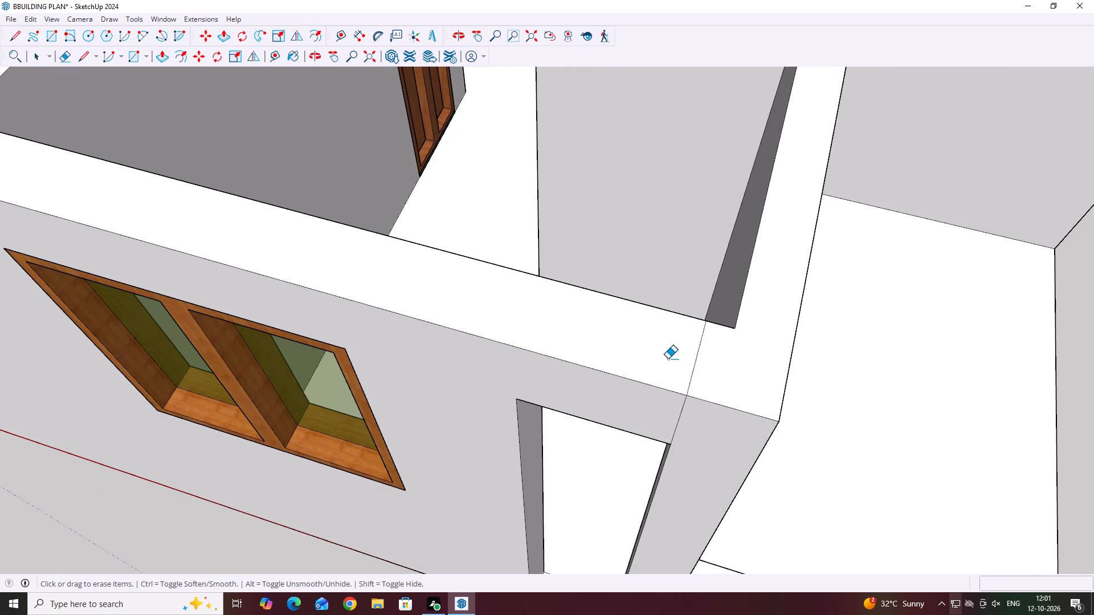
{"action": "left_click_drag", "start_coordinate": [715, 364], "coordinate": [677, 355]}
{"action": "left_click_drag", "start_coordinate": [711, 381], "coordinate": [684, 369]}
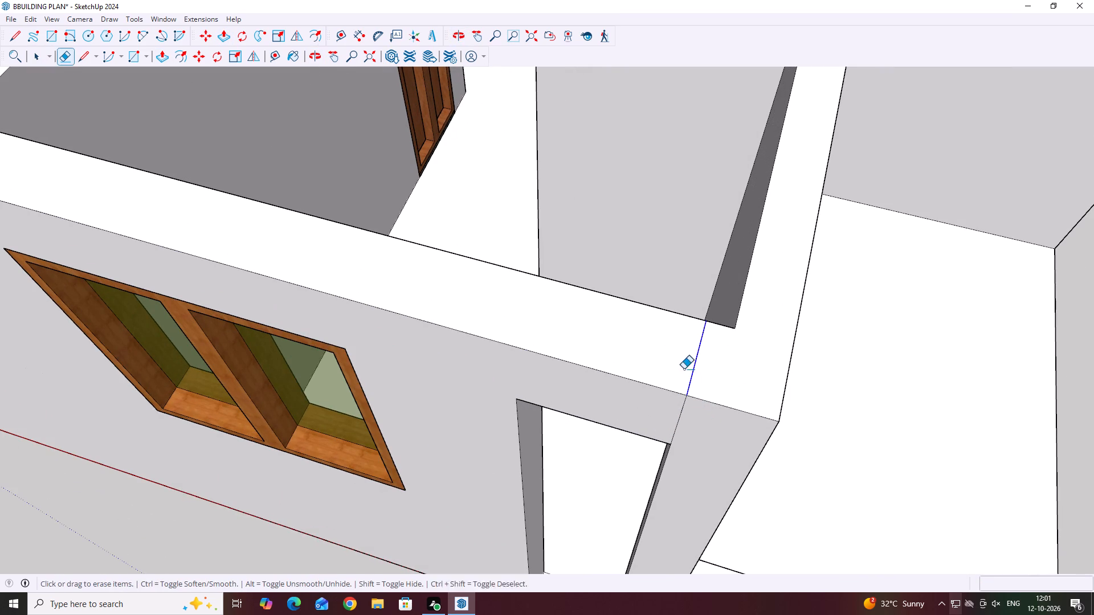
{"action": "left_click_drag", "start_coordinate": [684, 369], "coordinate": [672, 366]}
{"action": "left_click_drag", "start_coordinate": [705, 425], "coordinate": [647, 404]}
Examine the closed wall corner and the narrow opening from the porch side and from inside the room.
{"action": "scroll", "coordinate": [650, 406], "scroll_direction": "down", "scroll_amount": 7}
{"action": "middle_click_drag", "start_coordinate": [707, 335], "coordinate": [528, 366]}
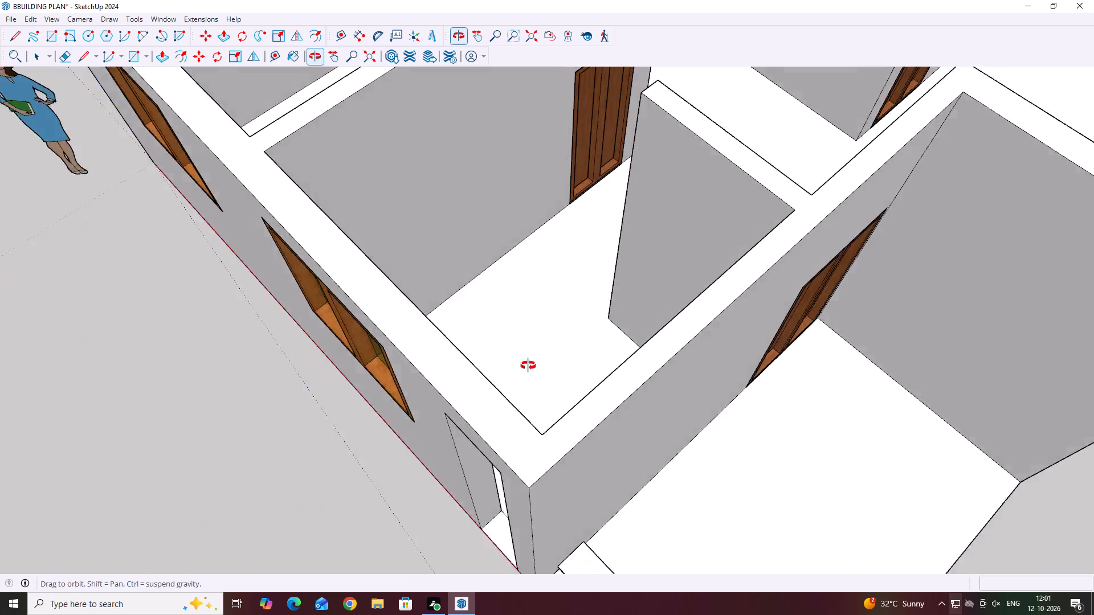
{"action": "middle_click_drag", "start_coordinate": [528, 366], "coordinate": [464, 400]}
{"action": "middle_click_drag", "start_coordinate": [576, 335], "coordinate": [374, 432]}
{"action": "middle_click_drag", "start_coordinate": [372, 348], "coordinate": [533, 322]}
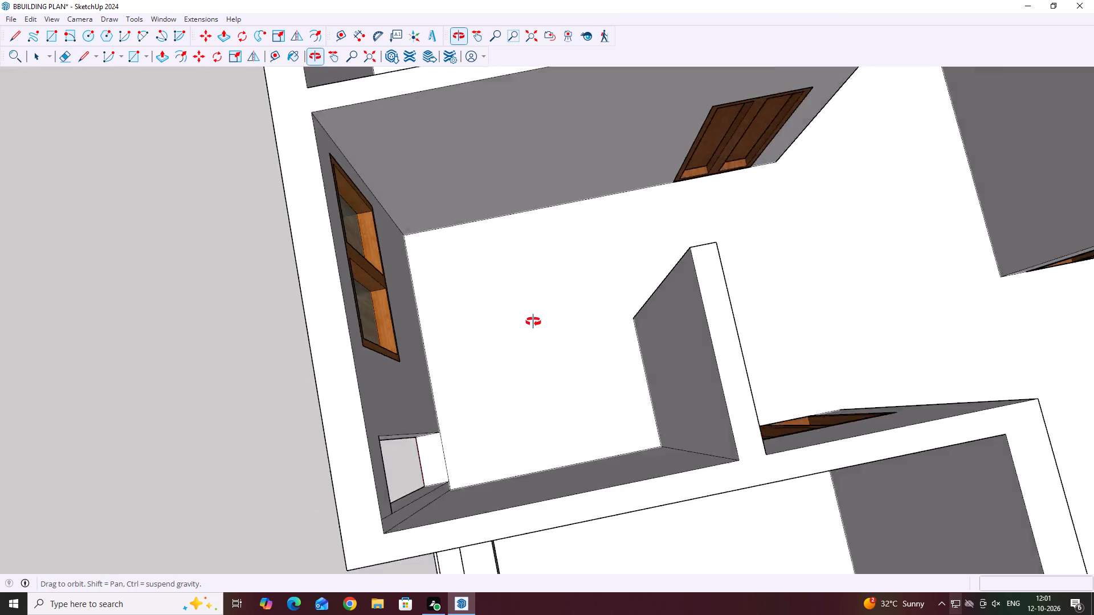
{"action": "middle_click_drag", "start_coordinate": [533, 322], "coordinate": [570, 292]}
{"action": "scroll", "coordinate": [581, 276], "scroll_direction": "up", "scroll_amount": 1}
{"action": "scroll", "coordinate": [581, 275], "scroll_direction": "down", "scroll_amount": 10}
{"action": "key", "text": "space"}
Copy the double window nearest the narrow opening to a spot in front of the outer wall, about 10' 7" away.
{"action": "middle_click_drag", "start_coordinate": [419, 400], "coordinate": [687, 282]}
{"action": "middle_click_drag", "start_coordinate": [452, 374], "coordinate": [499, 321]}
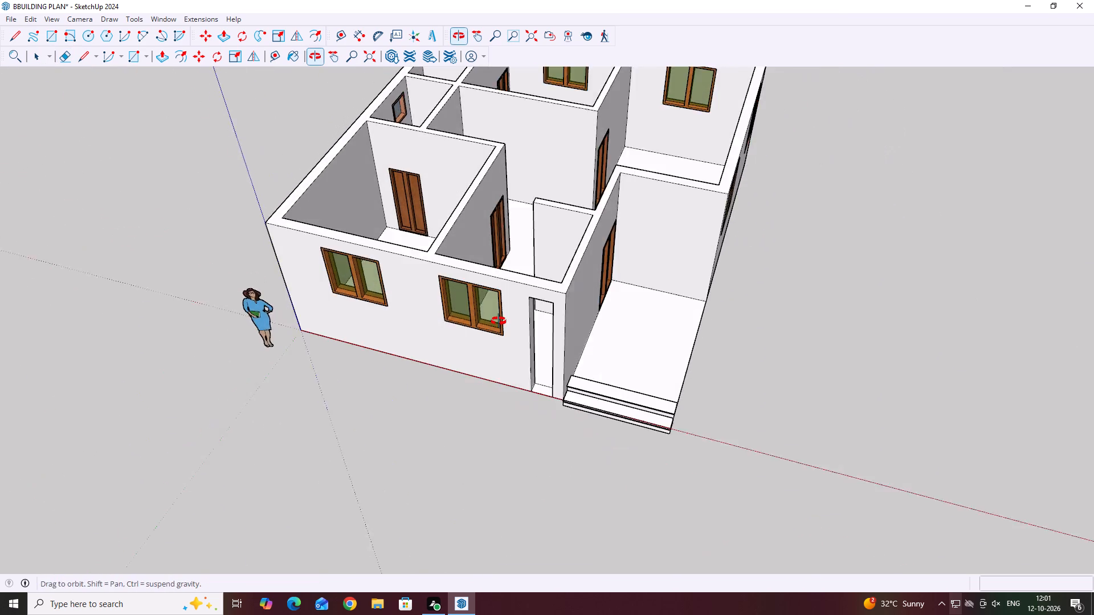
{"action": "middle_click_drag", "start_coordinate": [499, 321], "coordinate": [506, 315]}
{"action": "scroll", "coordinate": [535, 314], "scroll_direction": "up", "scroll_amount": 7}
{"action": "middle_click_drag", "start_coordinate": [525, 346], "coordinate": [605, 276]}
{"action": "scroll", "coordinate": [504, 273], "scroll_direction": "up", "scroll_amount": 3}
{"action": "left_click", "coordinate": [501, 266]}
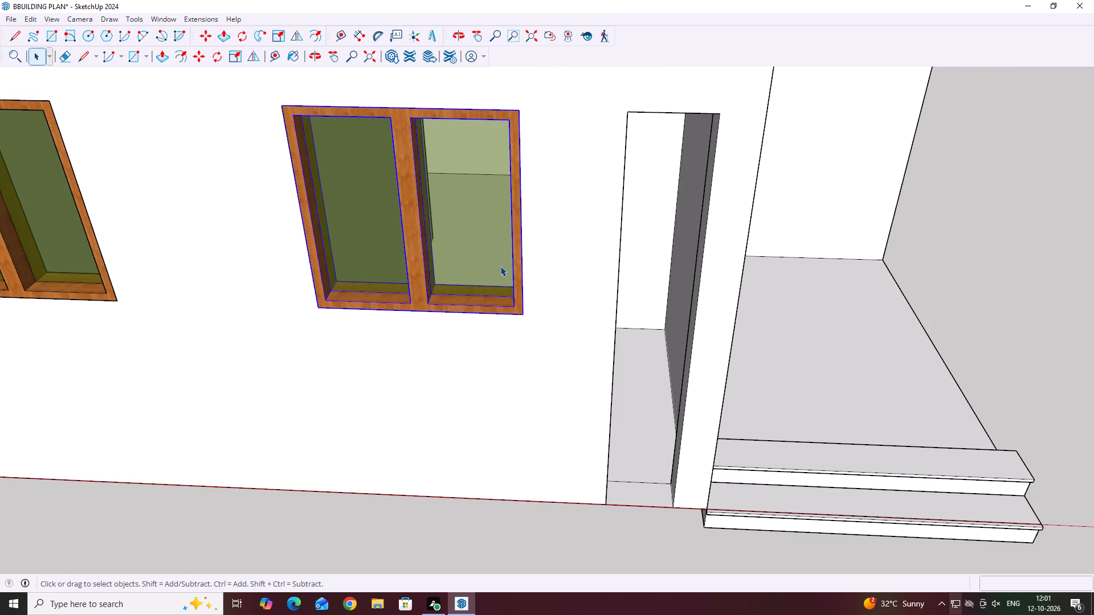
{"action": "scroll", "coordinate": [472, 272], "scroll_direction": "down", "scroll_amount": 5}
{"action": "middle_click_drag", "start_coordinate": [503, 268], "coordinate": [515, 267]}
{"action": "key", "text": "m"}
{"action": "left_click", "coordinate": [479, 244]}
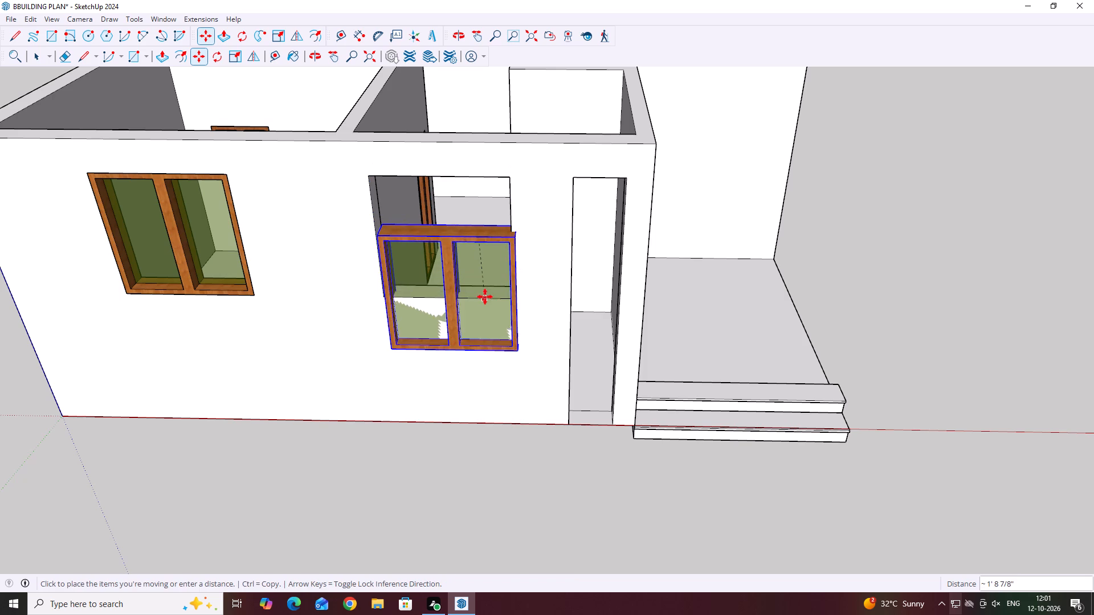
{"action": "scroll", "coordinate": [503, 465], "scroll_direction": "down", "scroll_amount": 3}
{"action": "left_click", "coordinate": [545, 480]}
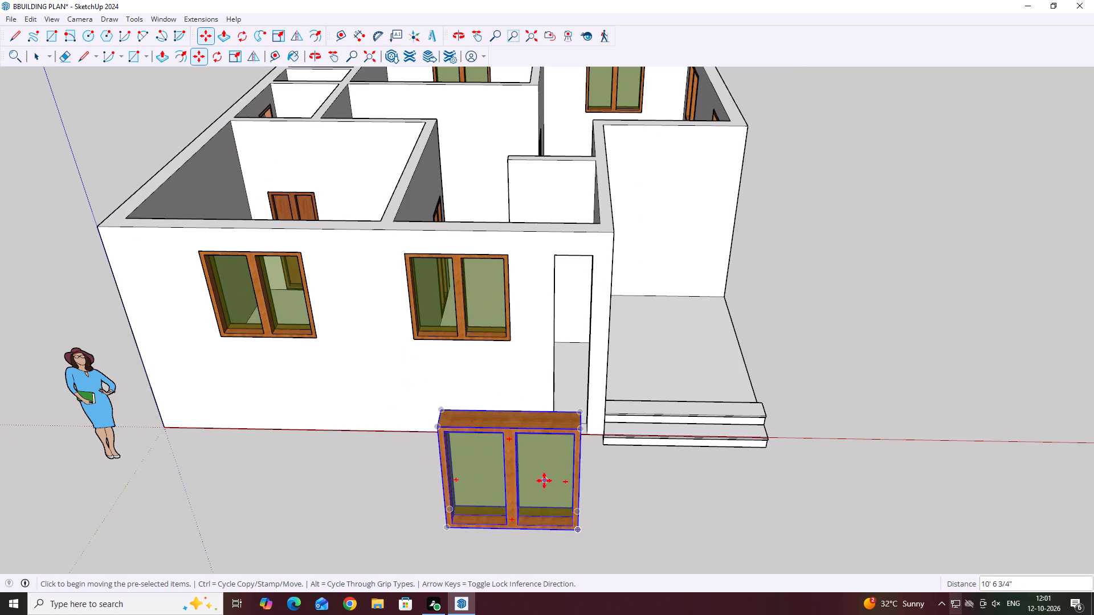
{"action": "key", "text": "space"}
{"action": "scroll", "coordinate": [403, 416], "scroll_direction": "up", "scroll_amount": 5}
{"action": "scroll", "coordinate": [420, 360], "scroll_direction": "down", "scroll_amount": 7}
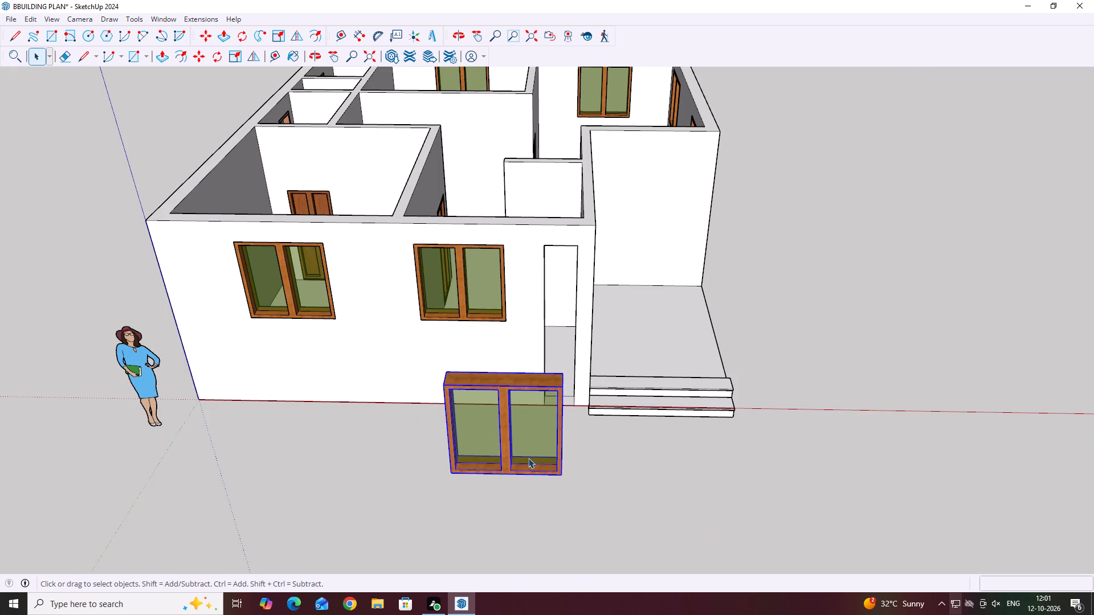
Scale the copied window vertically to a height of 2'.
{"action": "key", "text": "s"}
{"action": "scroll", "coordinate": [521, 360], "scroll_direction": "up", "scroll_amount": 6}
{"action": "scroll", "coordinate": [478, 404], "scroll_direction": "up", "scroll_amount": 2}
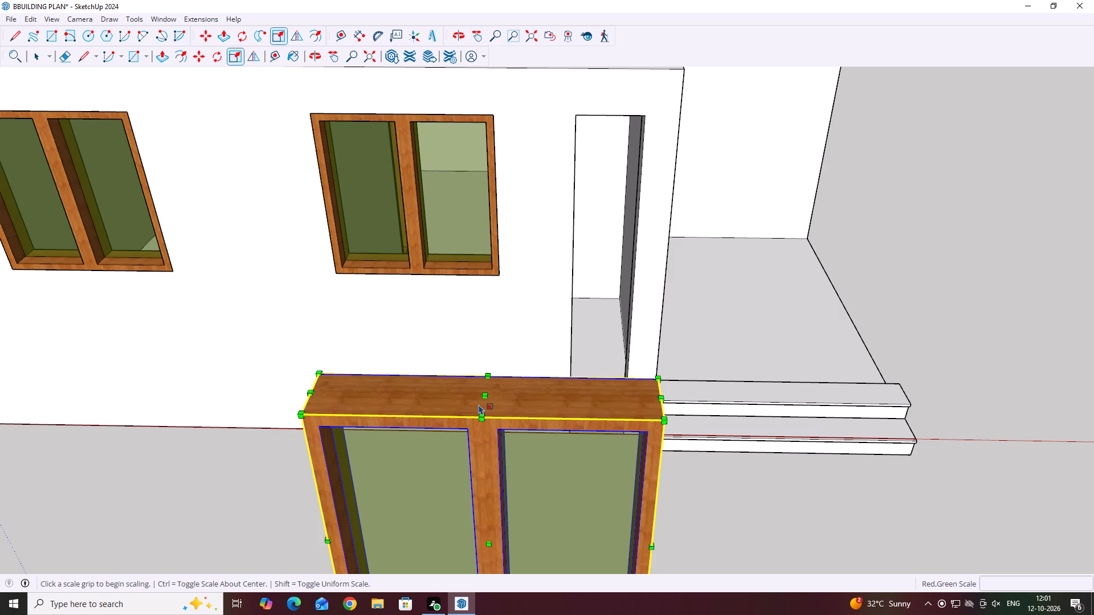
{"action": "left_click", "coordinate": [479, 404]}
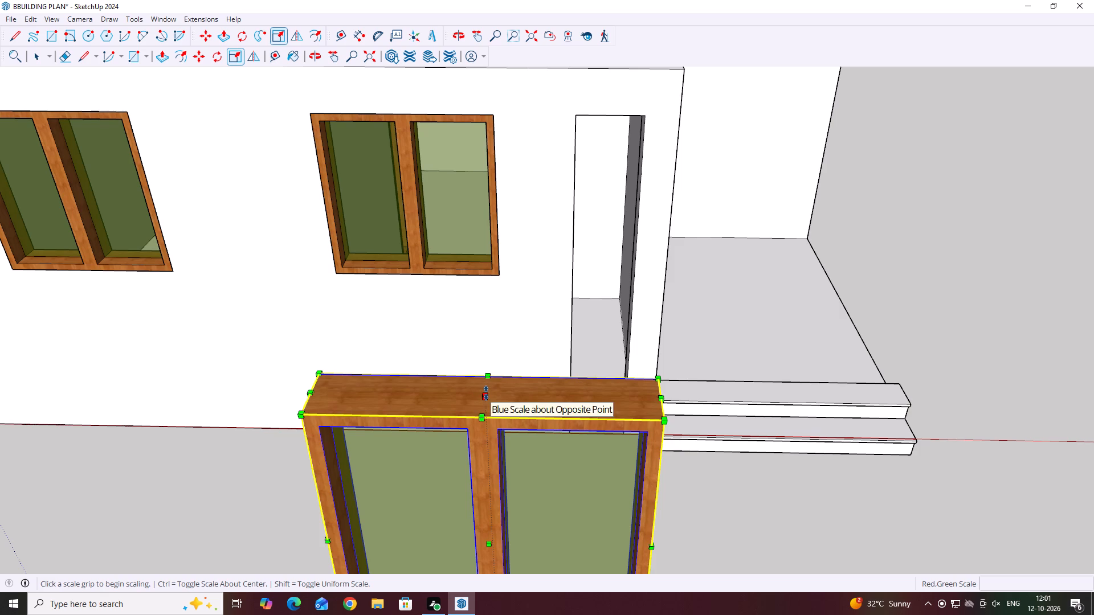
{"action": "left_click", "coordinate": [485, 392]}
{"action": "scroll", "coordinate": [483, 409], "scroll_direction": "down", "scroll_amount": 9}
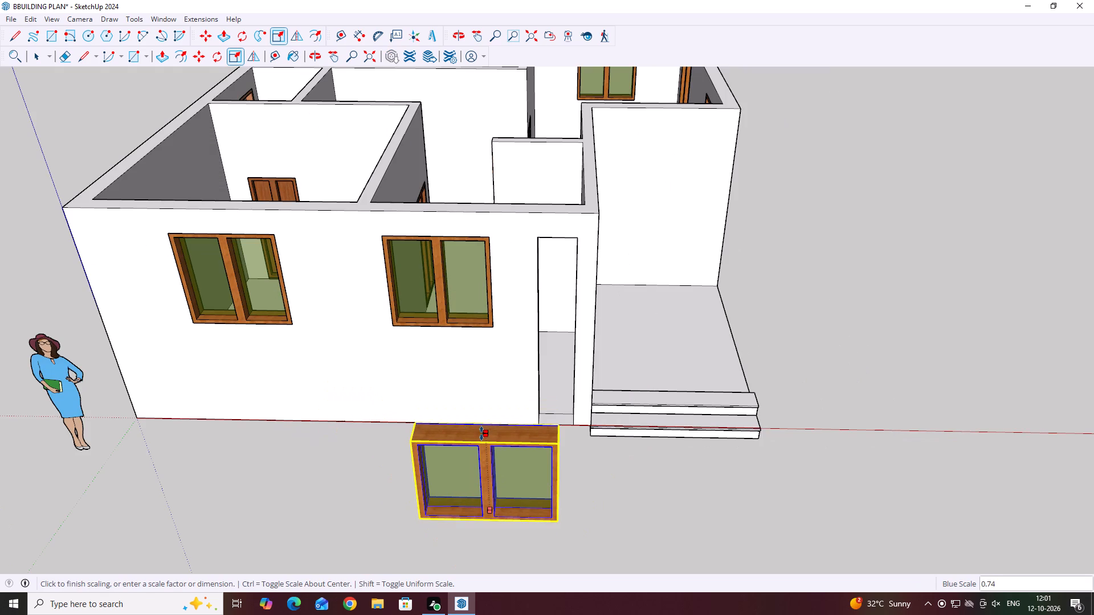
{"action": "type", "text": "2'"}
{"action": "key", "text": "Return"}
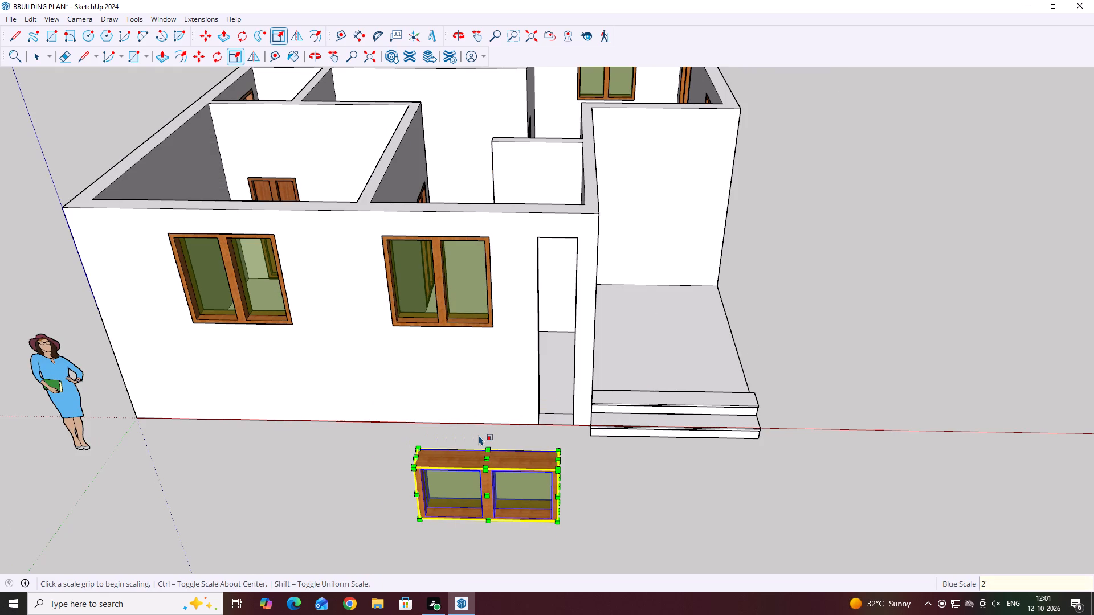
{"action": "scroll", "coordinate": [508, 500], "scroll_direction": "up", "scroll_amount": 9}
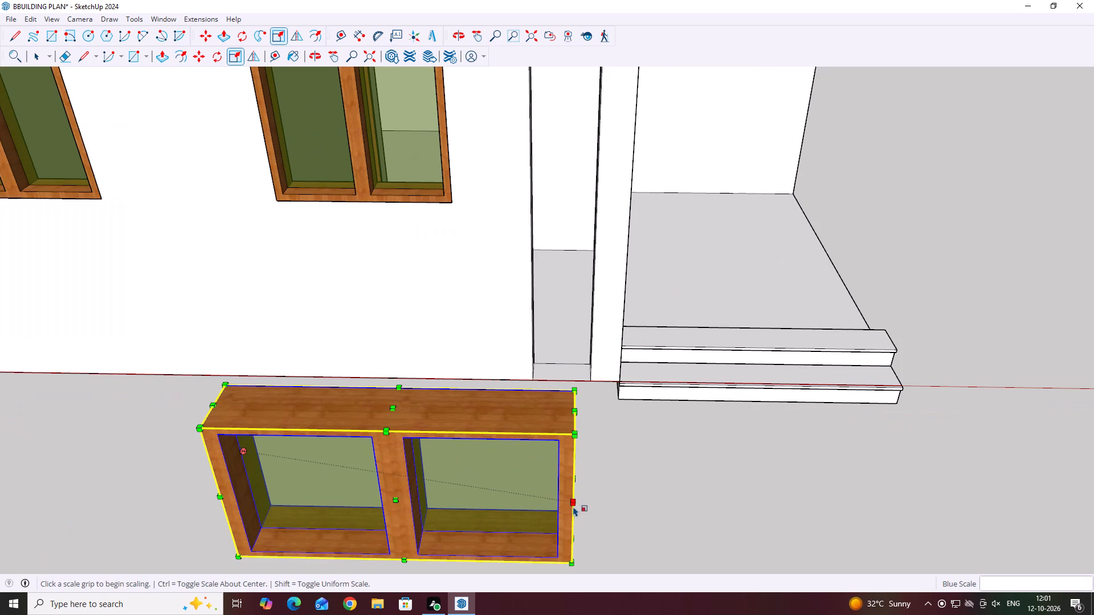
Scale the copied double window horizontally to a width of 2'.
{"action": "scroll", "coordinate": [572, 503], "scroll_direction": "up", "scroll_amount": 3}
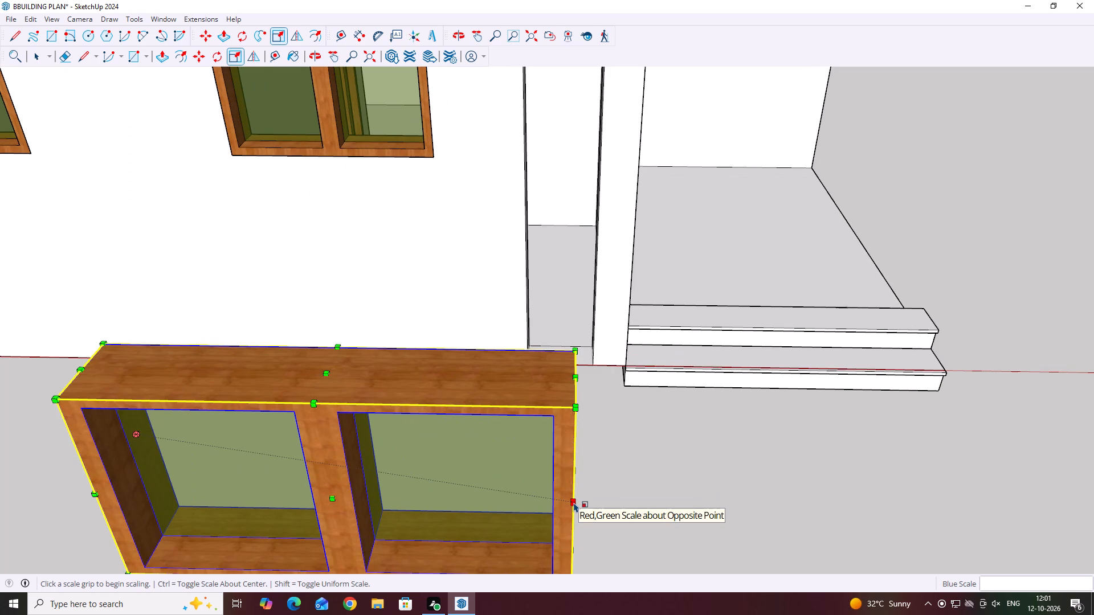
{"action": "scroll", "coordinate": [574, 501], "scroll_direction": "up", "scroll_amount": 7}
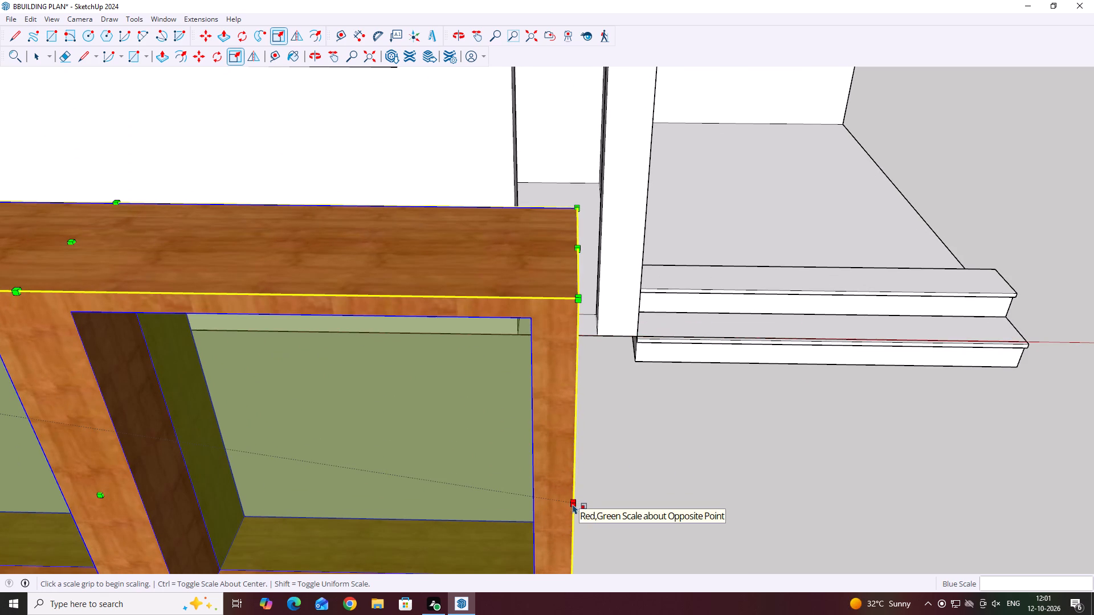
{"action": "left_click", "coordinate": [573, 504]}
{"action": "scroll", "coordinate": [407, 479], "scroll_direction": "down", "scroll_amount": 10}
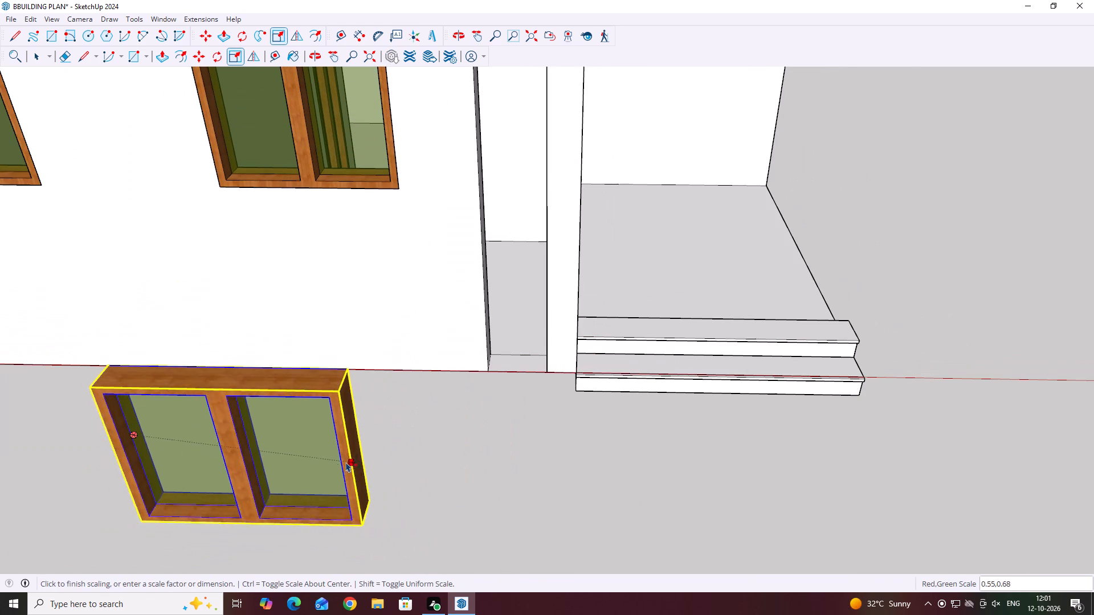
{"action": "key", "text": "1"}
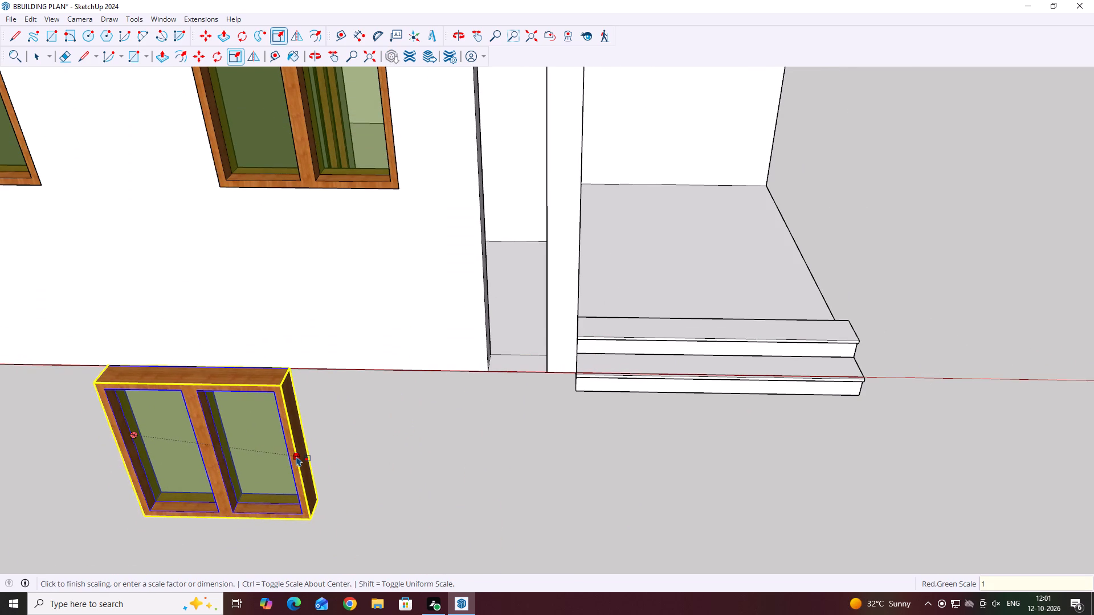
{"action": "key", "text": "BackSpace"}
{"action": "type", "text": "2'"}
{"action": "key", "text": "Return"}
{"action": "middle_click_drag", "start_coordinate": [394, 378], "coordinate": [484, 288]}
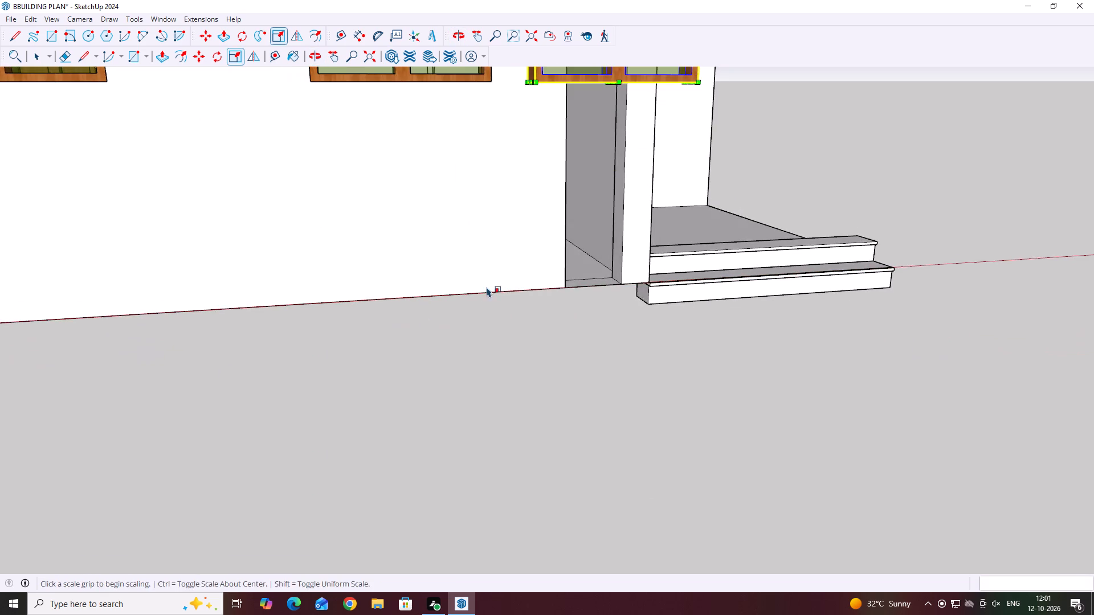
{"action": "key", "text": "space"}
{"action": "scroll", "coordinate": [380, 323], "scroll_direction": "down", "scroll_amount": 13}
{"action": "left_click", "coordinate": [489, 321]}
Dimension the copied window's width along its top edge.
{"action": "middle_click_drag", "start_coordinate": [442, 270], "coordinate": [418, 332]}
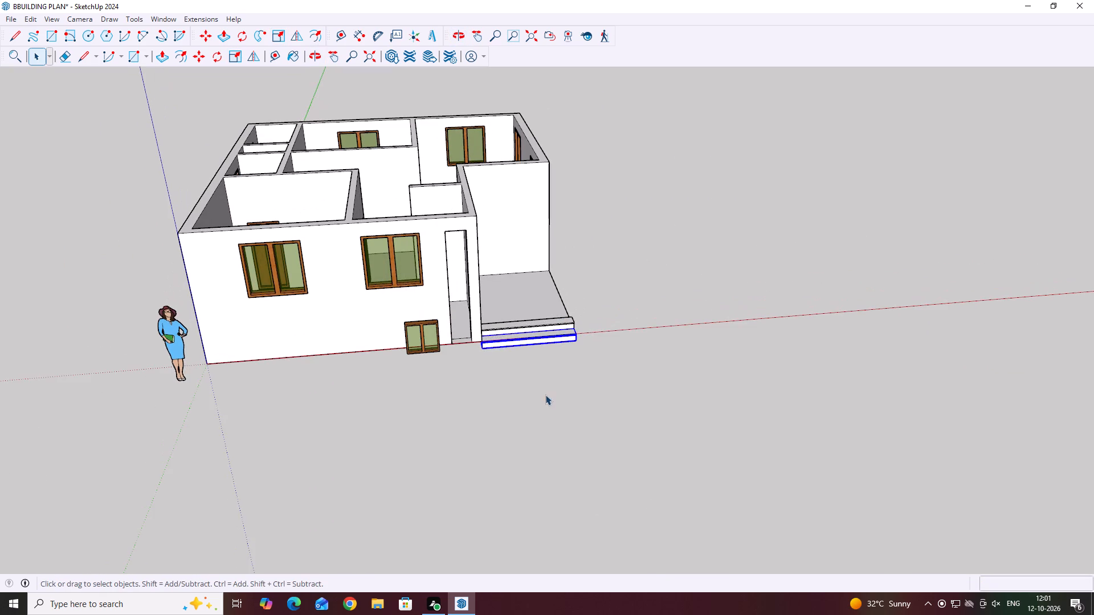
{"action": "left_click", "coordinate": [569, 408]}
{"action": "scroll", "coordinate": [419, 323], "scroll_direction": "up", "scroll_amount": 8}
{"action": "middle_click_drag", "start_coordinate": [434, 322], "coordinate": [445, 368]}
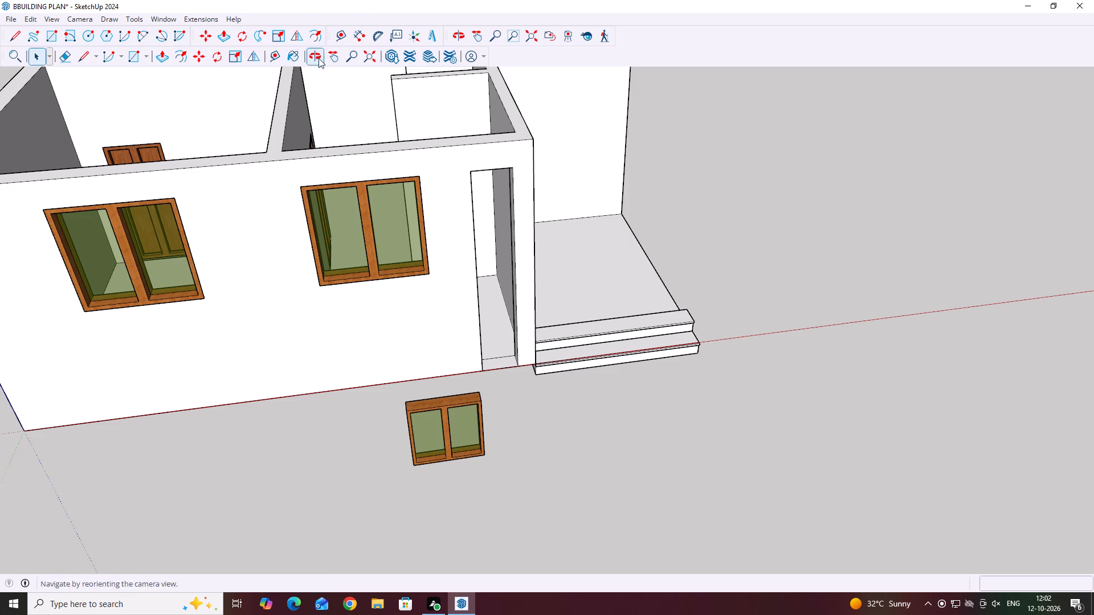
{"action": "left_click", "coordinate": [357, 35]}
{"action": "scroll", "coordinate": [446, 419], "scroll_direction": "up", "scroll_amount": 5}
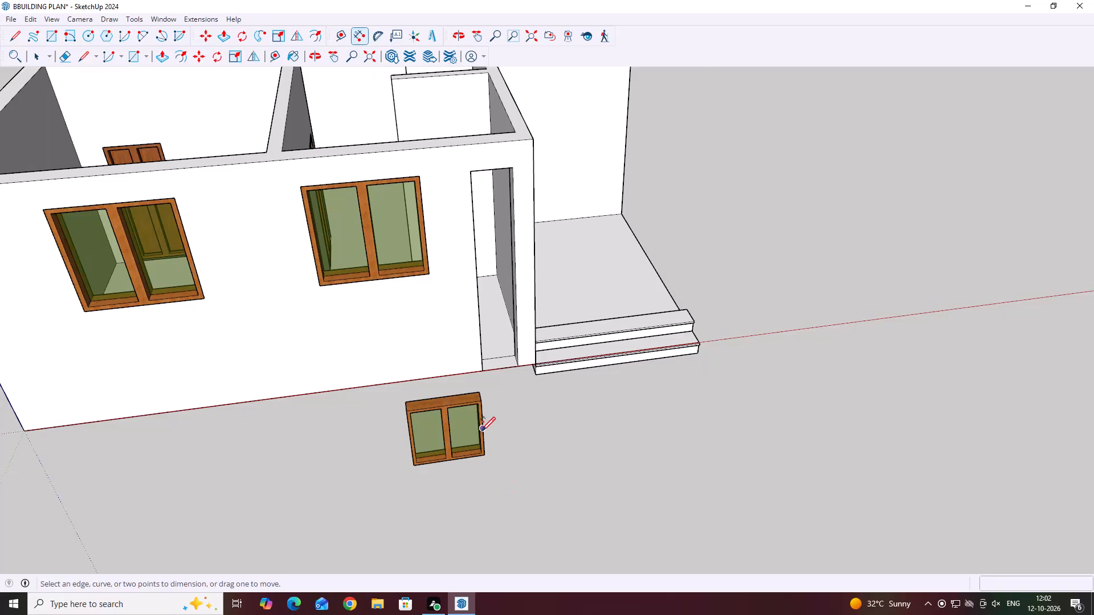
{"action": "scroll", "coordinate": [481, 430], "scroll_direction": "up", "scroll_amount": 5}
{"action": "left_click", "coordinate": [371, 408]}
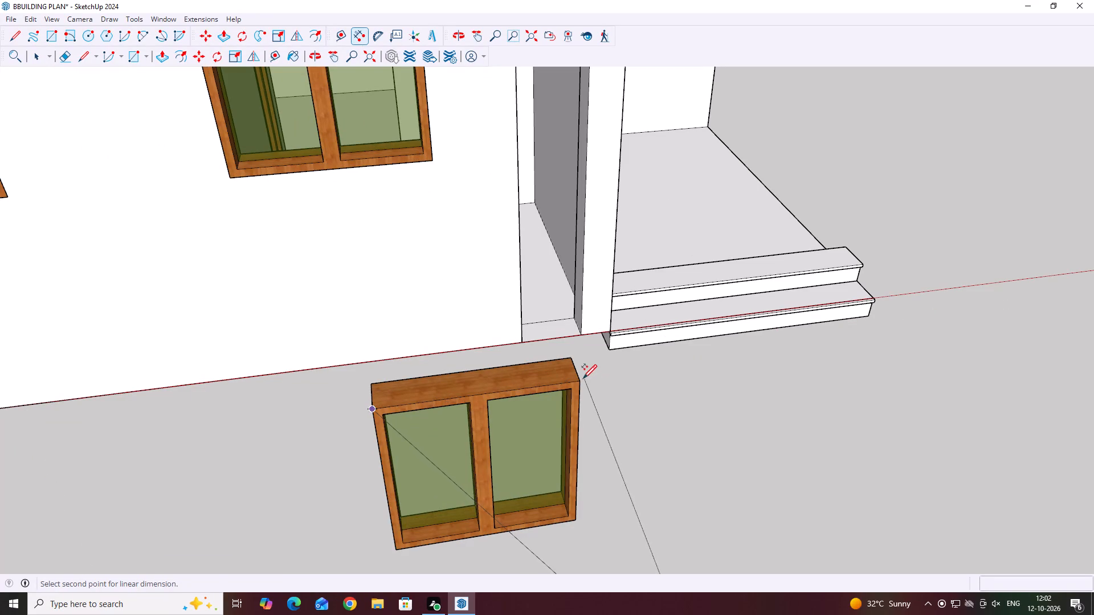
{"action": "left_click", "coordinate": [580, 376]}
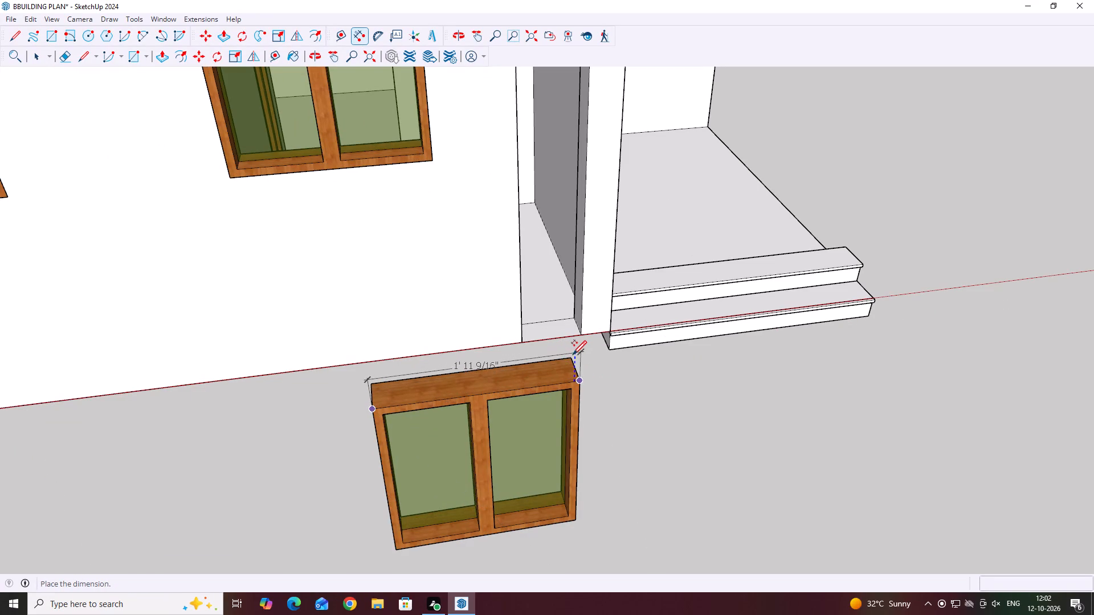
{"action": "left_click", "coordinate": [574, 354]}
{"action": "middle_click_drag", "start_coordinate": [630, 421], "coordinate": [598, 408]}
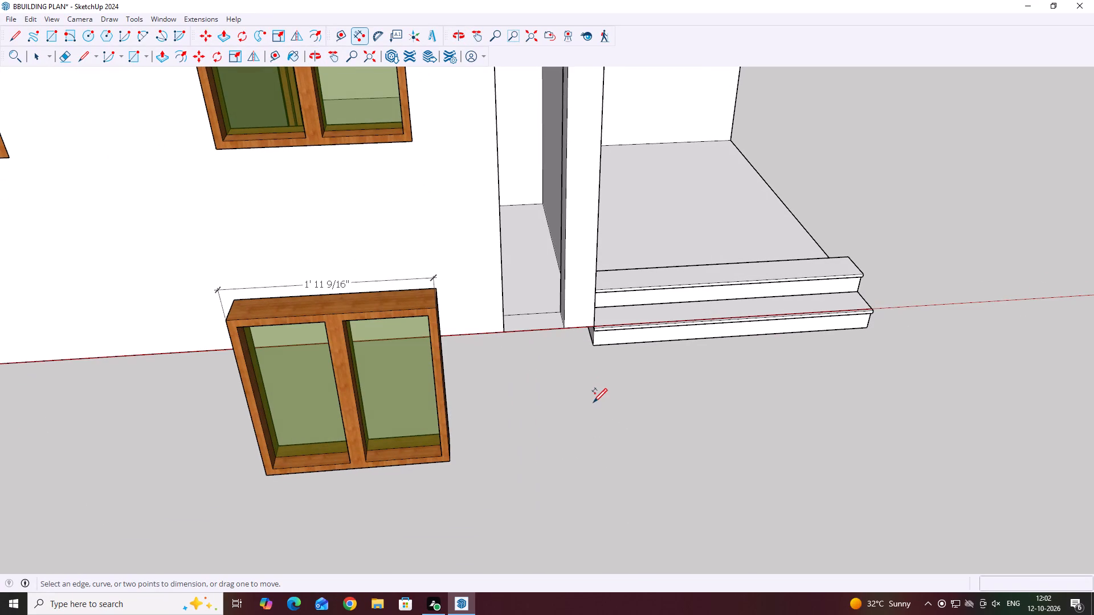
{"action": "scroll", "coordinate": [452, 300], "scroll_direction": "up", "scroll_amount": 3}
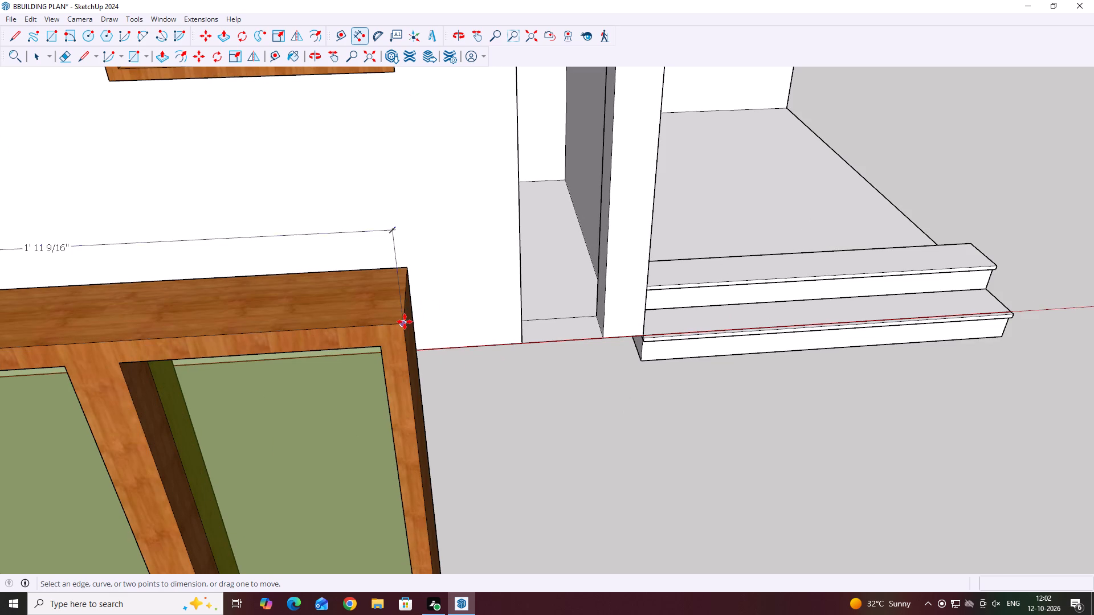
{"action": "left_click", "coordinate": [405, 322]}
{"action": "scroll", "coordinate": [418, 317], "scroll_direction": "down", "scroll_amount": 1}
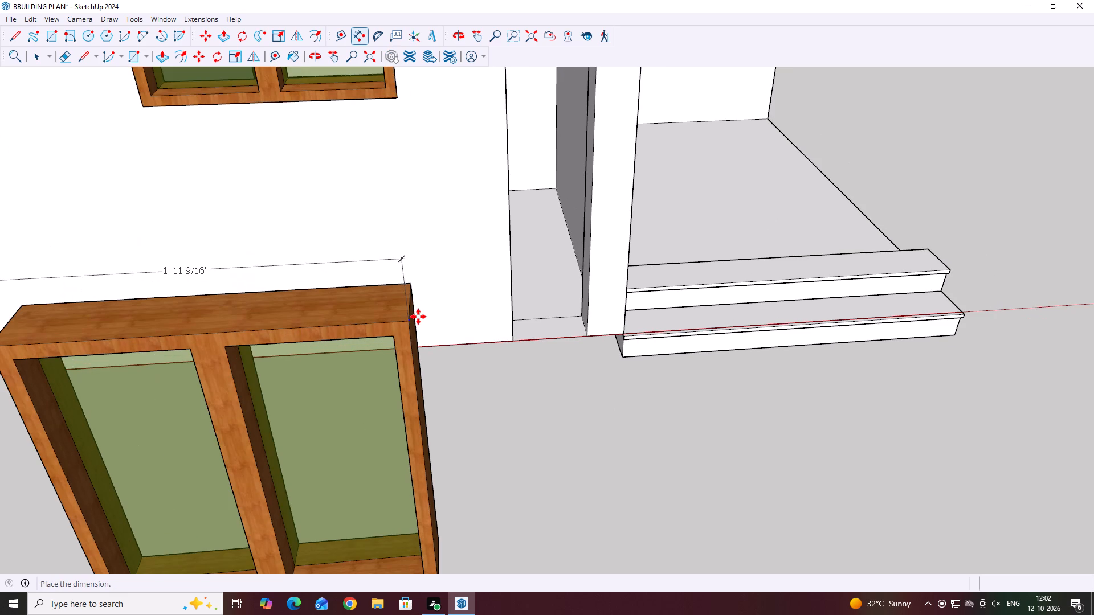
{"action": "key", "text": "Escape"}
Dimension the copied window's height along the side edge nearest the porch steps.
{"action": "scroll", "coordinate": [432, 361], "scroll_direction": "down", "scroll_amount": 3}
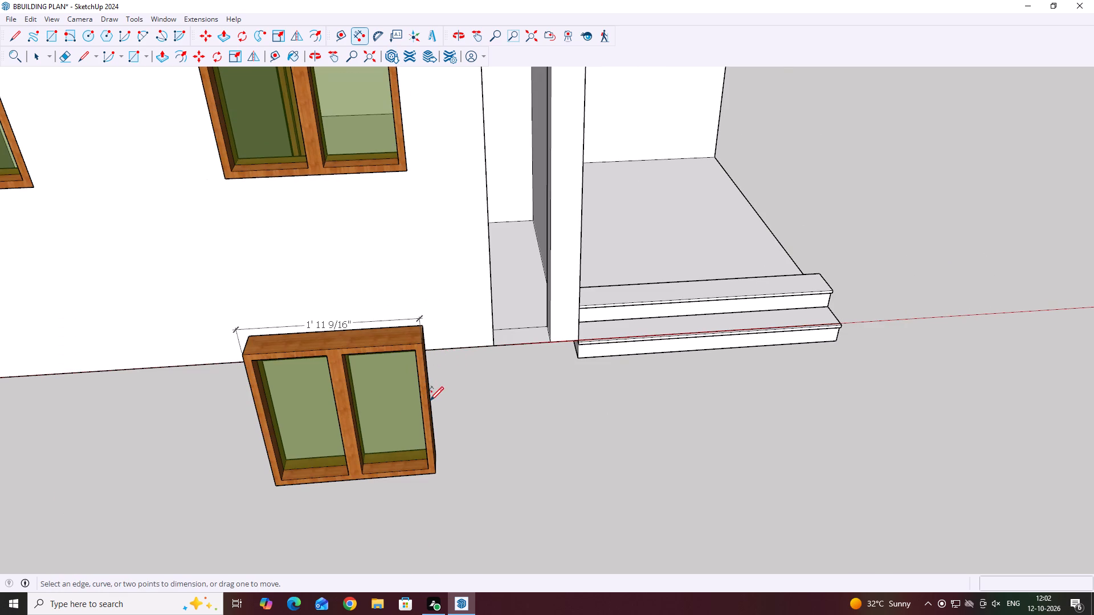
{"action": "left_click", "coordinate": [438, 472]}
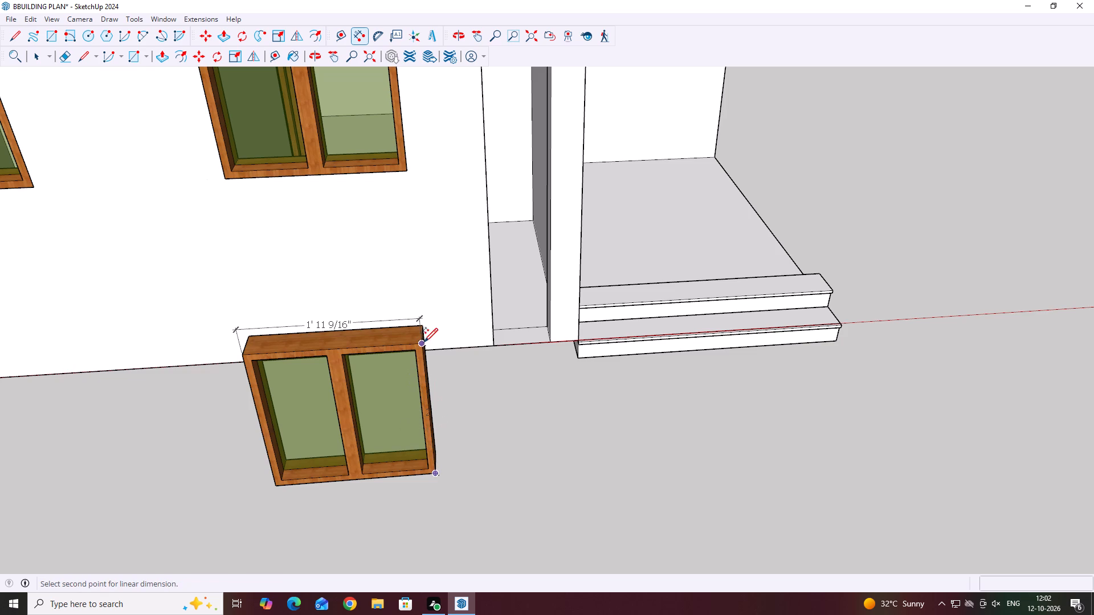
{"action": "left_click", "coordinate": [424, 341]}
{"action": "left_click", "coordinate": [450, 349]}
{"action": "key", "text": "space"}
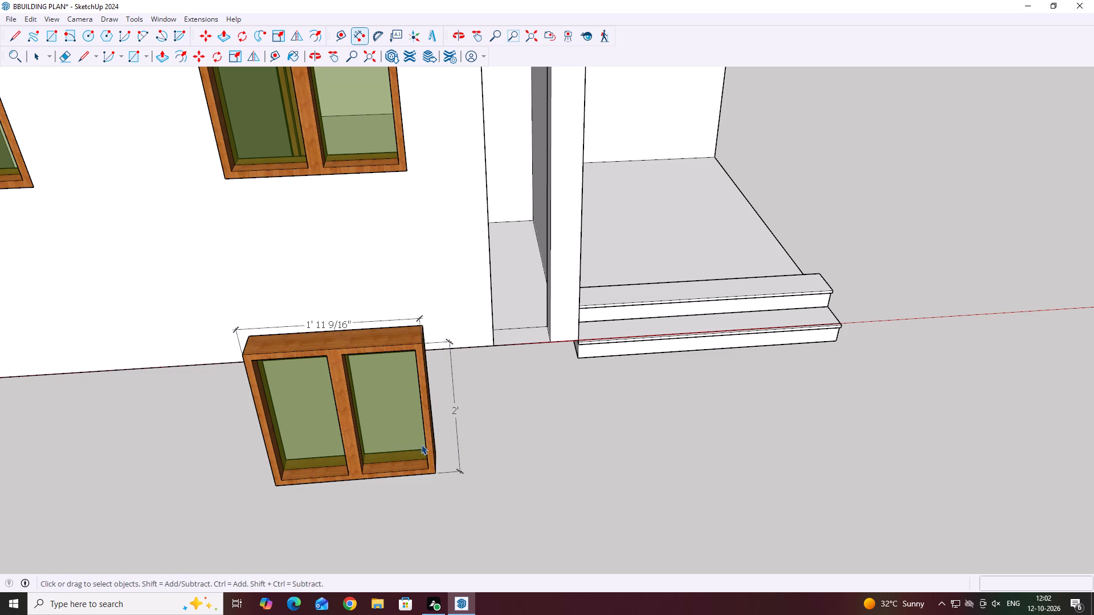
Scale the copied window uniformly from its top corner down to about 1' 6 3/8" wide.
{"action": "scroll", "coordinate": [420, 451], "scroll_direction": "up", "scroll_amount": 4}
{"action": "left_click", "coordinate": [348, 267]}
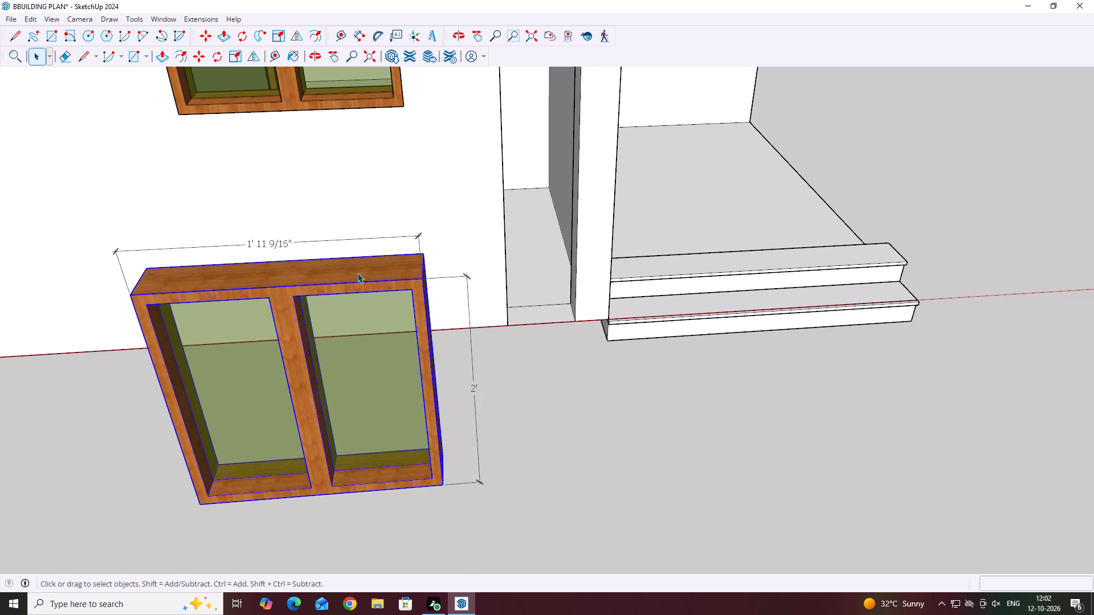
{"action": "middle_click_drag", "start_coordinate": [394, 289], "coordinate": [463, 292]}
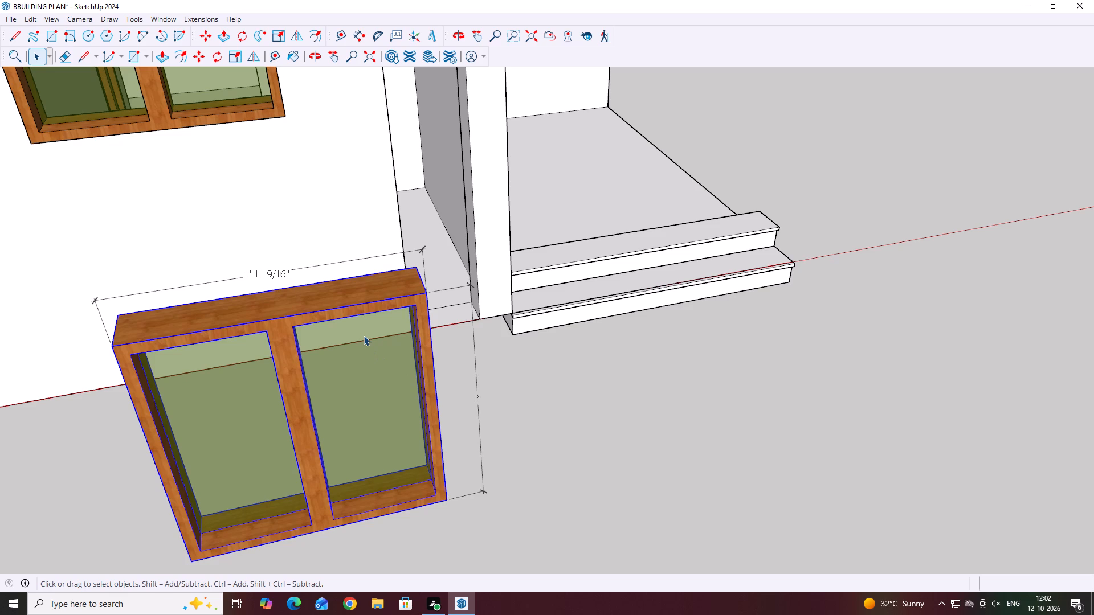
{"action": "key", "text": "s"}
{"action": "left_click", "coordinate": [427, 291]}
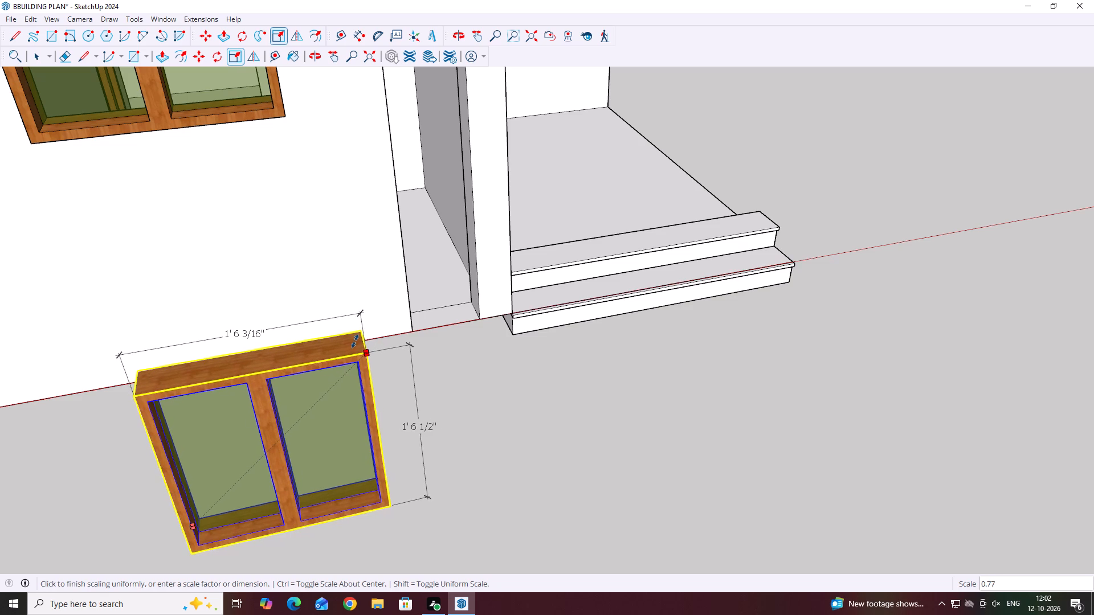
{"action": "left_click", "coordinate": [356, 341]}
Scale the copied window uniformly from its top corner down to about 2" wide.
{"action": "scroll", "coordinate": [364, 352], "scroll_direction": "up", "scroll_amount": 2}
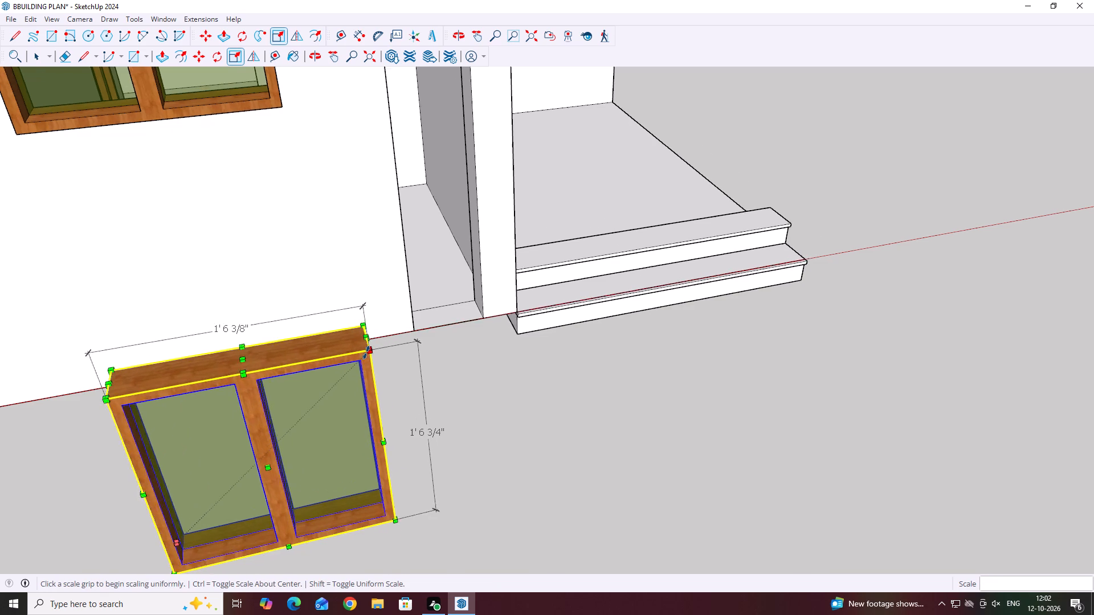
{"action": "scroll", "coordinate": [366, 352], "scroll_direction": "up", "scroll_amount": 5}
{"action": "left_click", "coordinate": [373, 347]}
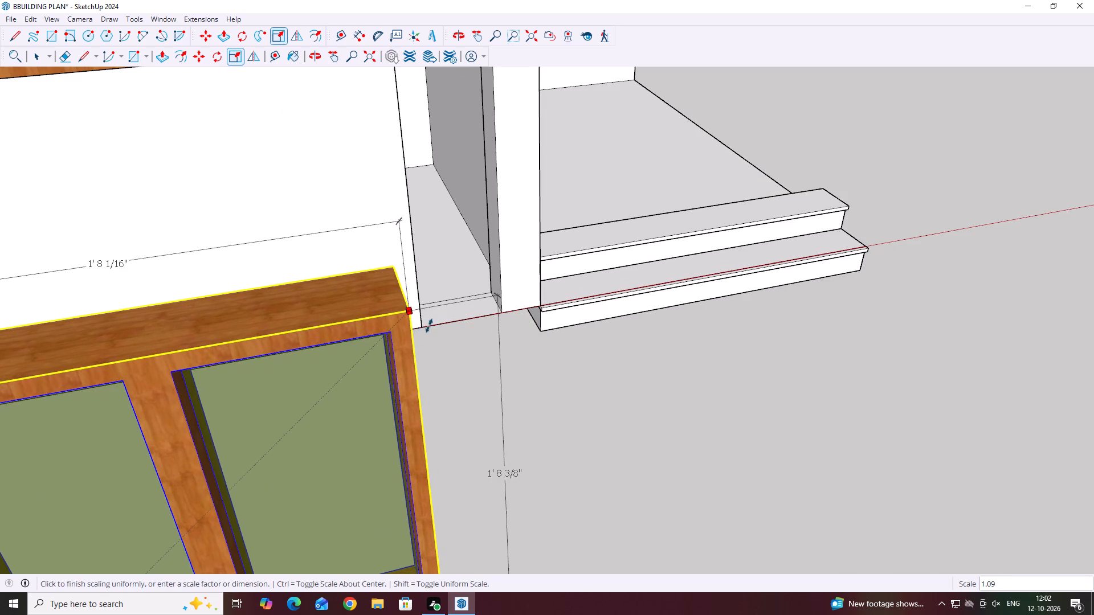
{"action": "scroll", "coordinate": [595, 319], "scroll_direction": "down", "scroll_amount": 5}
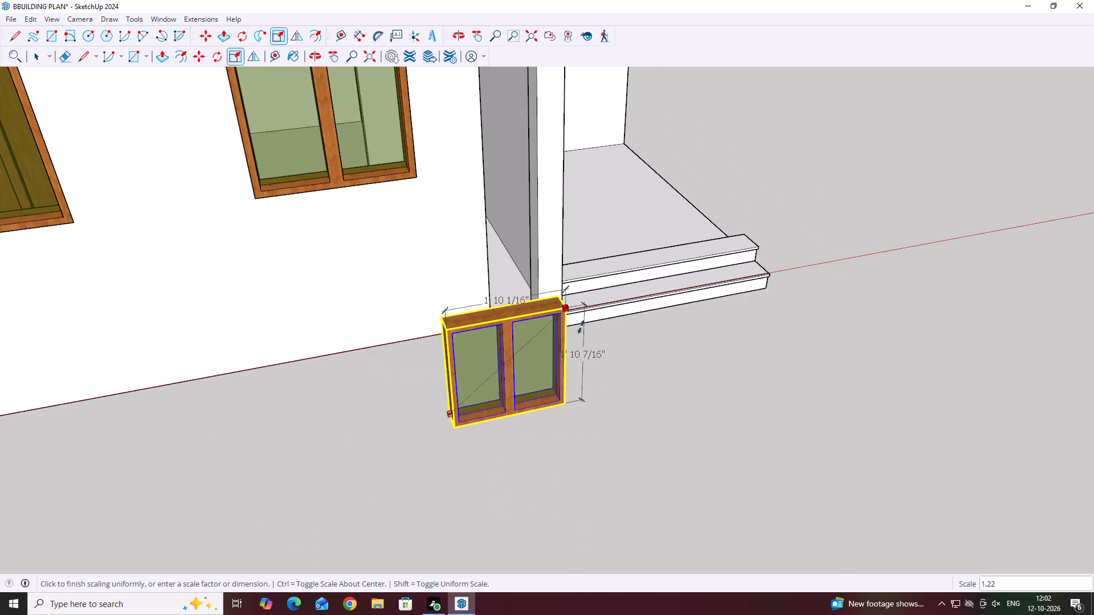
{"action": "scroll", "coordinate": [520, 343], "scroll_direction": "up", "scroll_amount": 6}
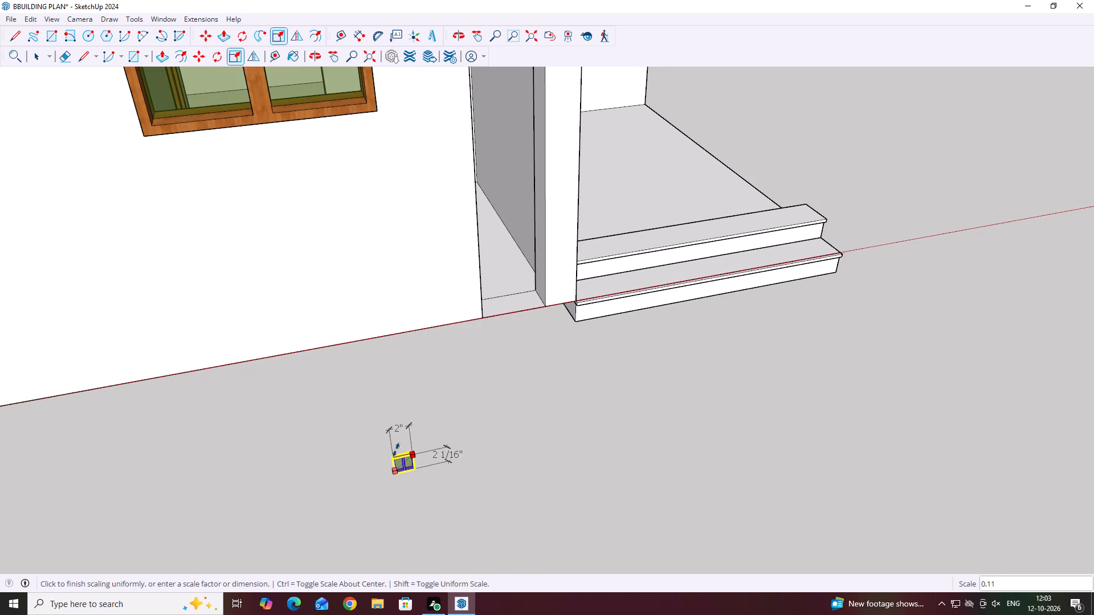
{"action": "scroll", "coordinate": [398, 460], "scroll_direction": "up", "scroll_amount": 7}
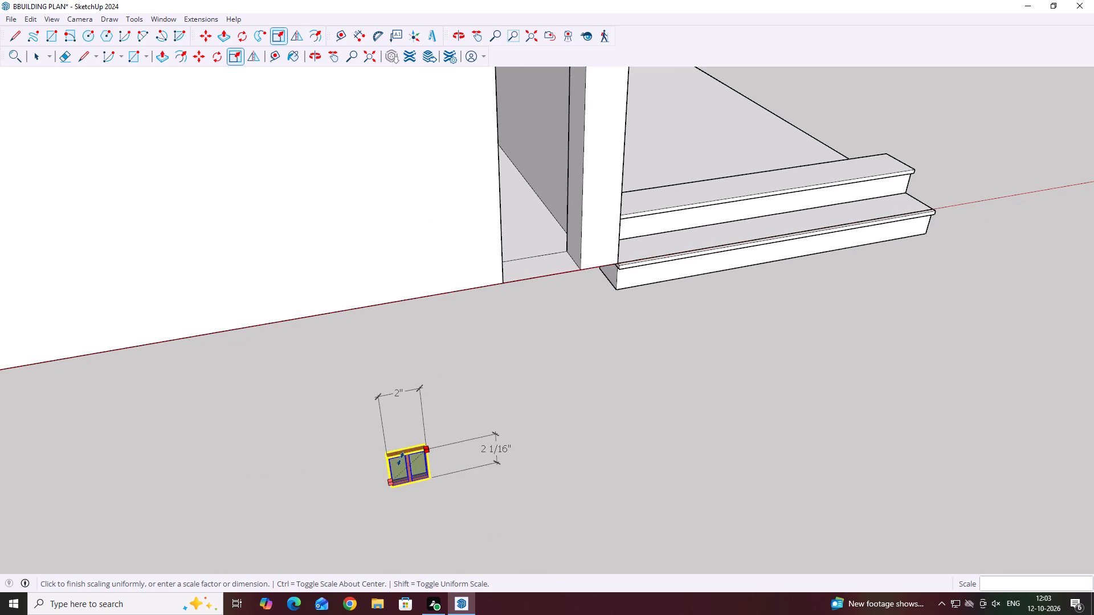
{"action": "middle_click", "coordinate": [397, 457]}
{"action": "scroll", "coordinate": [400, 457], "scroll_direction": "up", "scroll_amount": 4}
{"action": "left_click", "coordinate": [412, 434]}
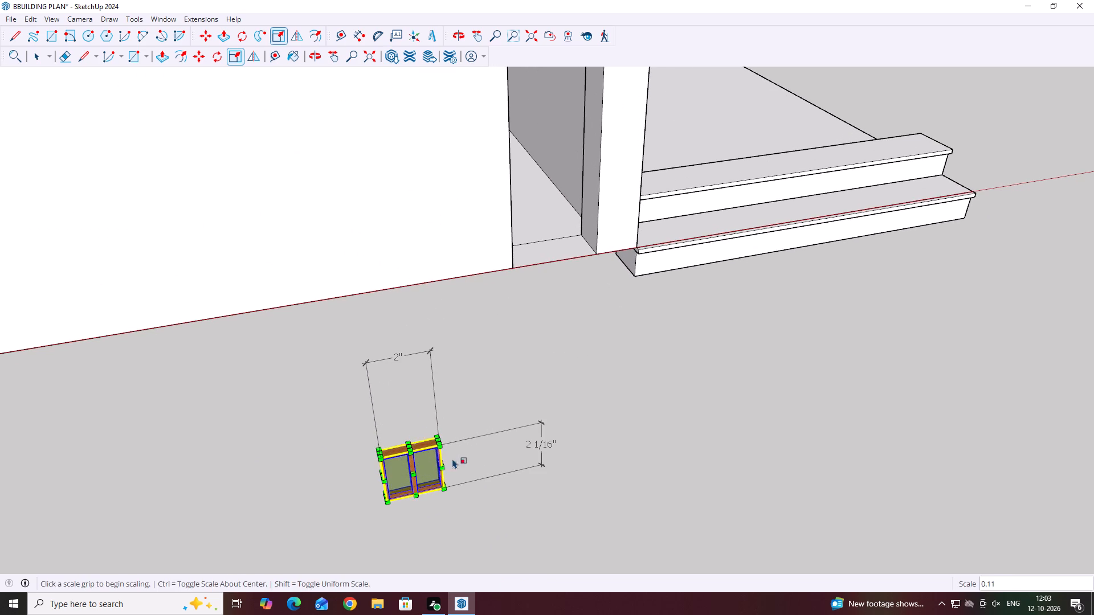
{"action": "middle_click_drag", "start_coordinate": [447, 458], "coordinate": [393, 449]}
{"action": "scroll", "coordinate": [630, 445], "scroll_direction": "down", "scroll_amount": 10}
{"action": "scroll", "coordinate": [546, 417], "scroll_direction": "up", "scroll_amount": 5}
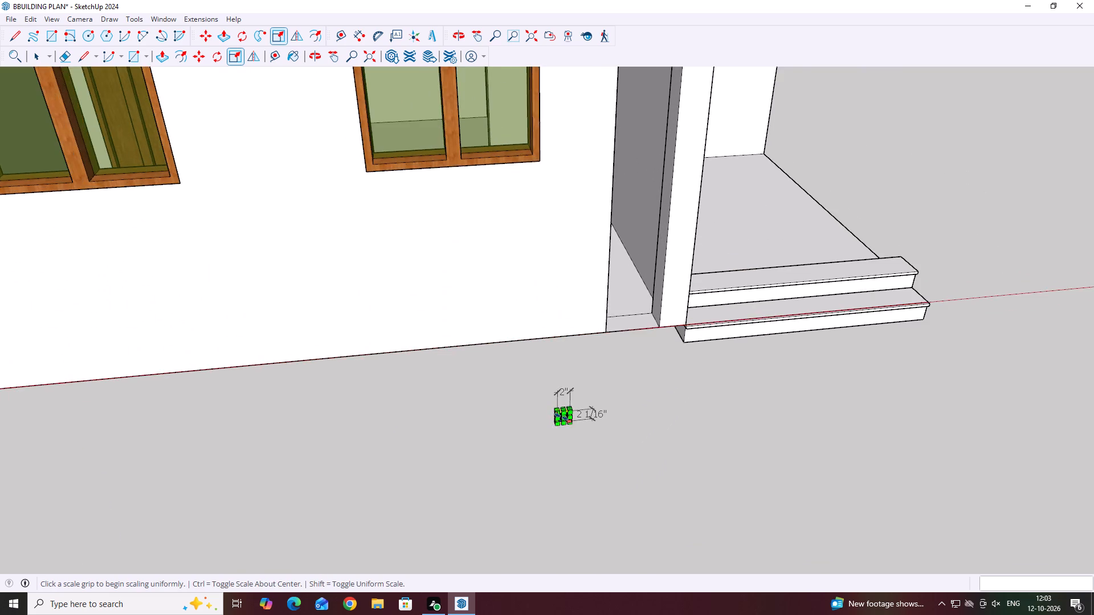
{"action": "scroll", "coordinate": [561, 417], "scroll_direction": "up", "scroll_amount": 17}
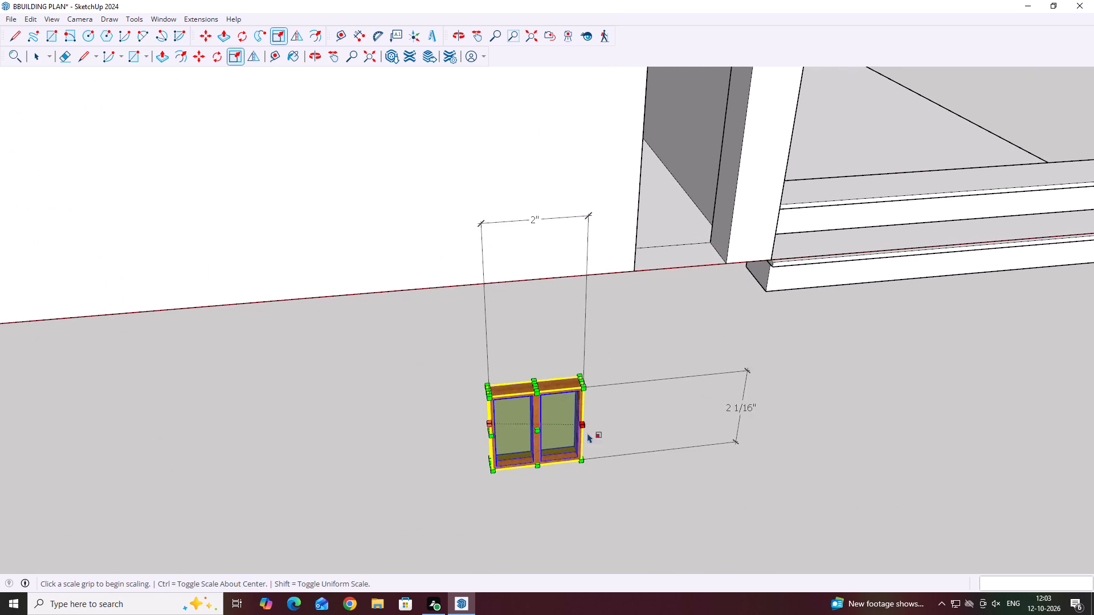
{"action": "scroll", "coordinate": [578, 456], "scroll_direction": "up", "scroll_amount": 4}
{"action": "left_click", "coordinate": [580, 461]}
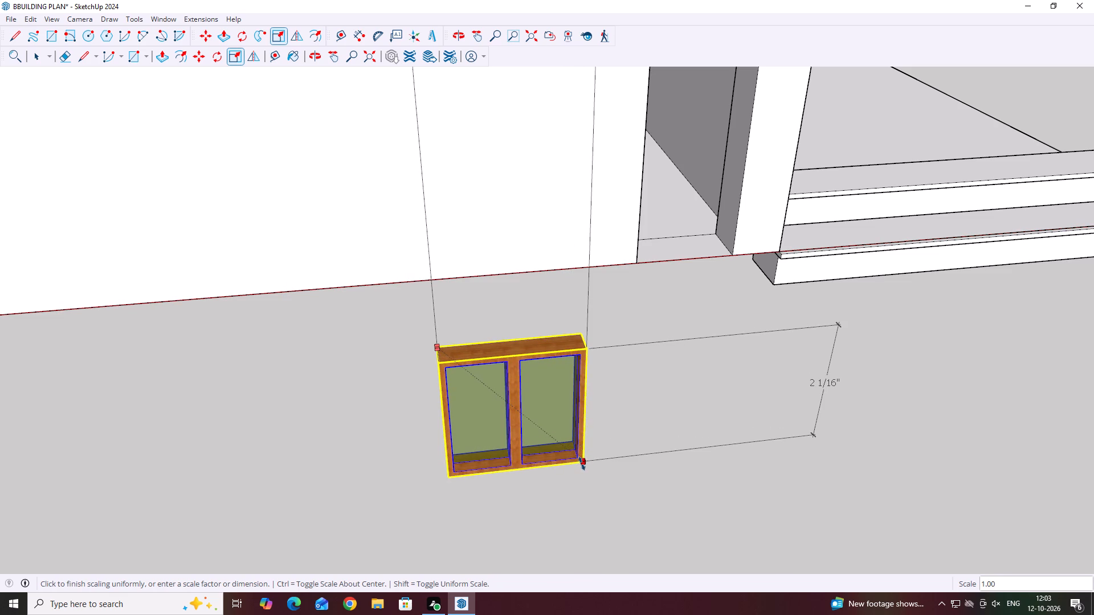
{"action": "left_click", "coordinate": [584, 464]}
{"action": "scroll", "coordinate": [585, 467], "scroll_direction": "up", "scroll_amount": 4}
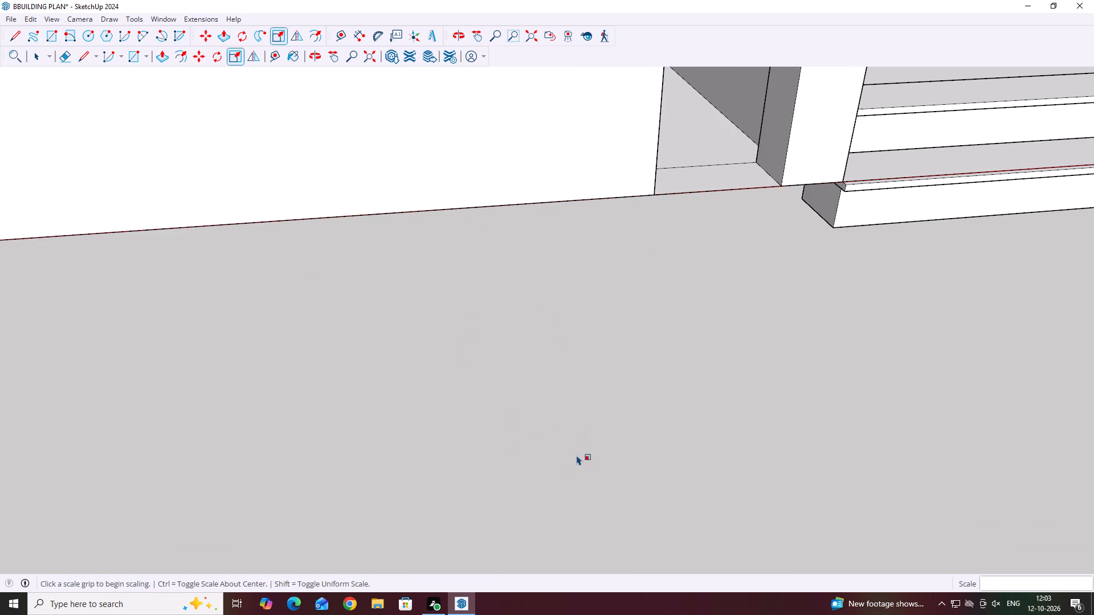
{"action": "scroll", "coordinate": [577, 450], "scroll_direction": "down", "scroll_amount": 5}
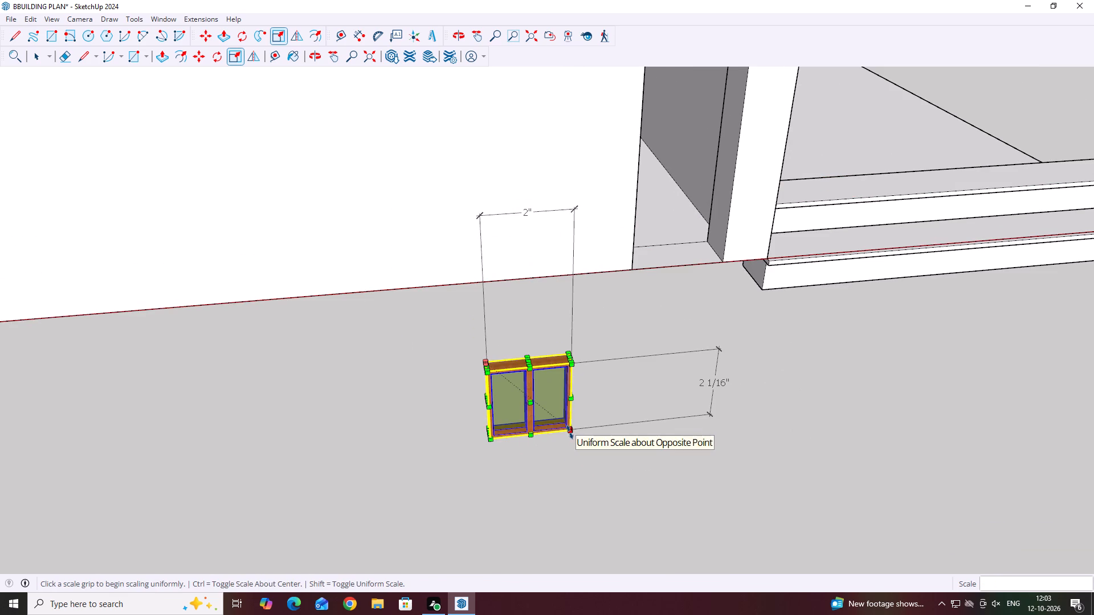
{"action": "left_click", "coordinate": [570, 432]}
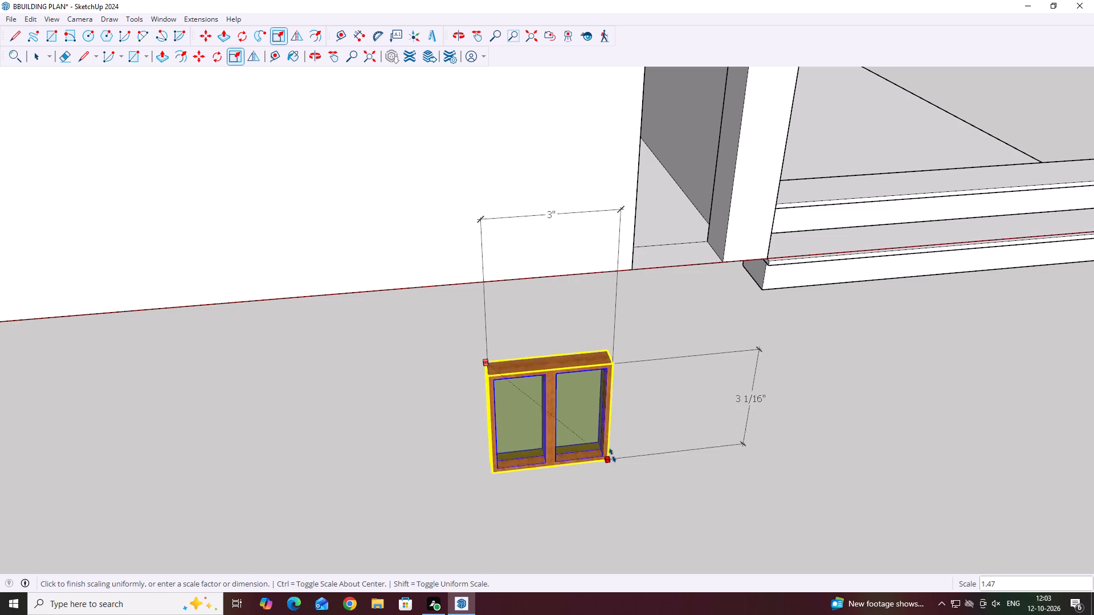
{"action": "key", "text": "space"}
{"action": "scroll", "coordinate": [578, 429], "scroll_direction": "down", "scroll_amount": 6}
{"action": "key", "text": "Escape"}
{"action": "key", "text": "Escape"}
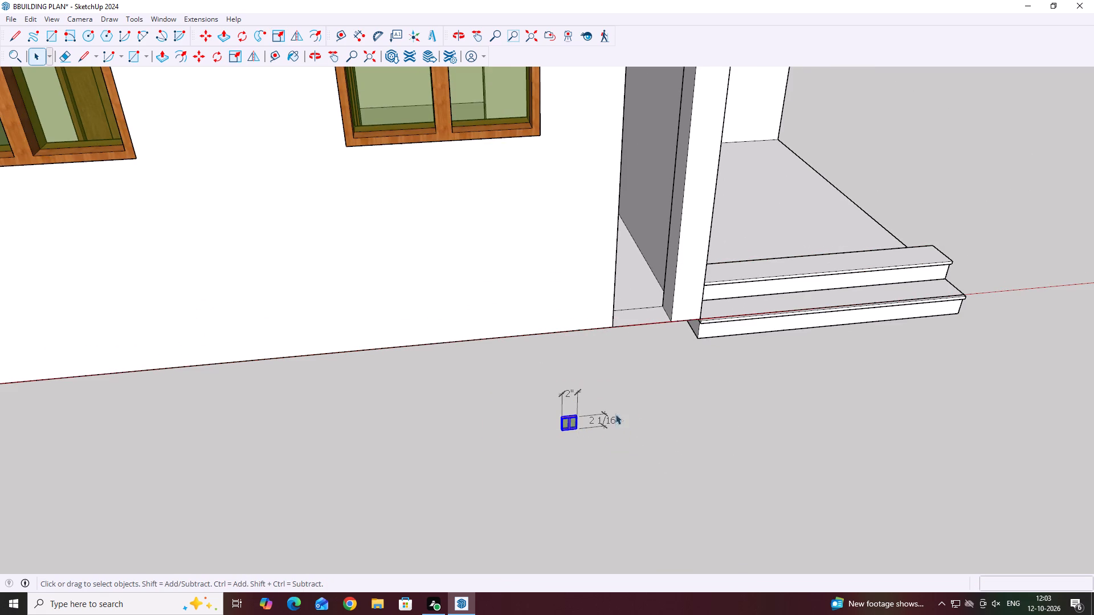
Delete the shrunken window copy in front of the outer wall together with its two dimensions.
{"action": "scroll", "coordinate": [566, 417], "scroll_direction": "up", "scroll_amount": 4}
{"action": "left_click_drag", "start_coordinate": [640, 397], "coordinate": [491, 461]}
{"action": "key", "text": "Delete"}
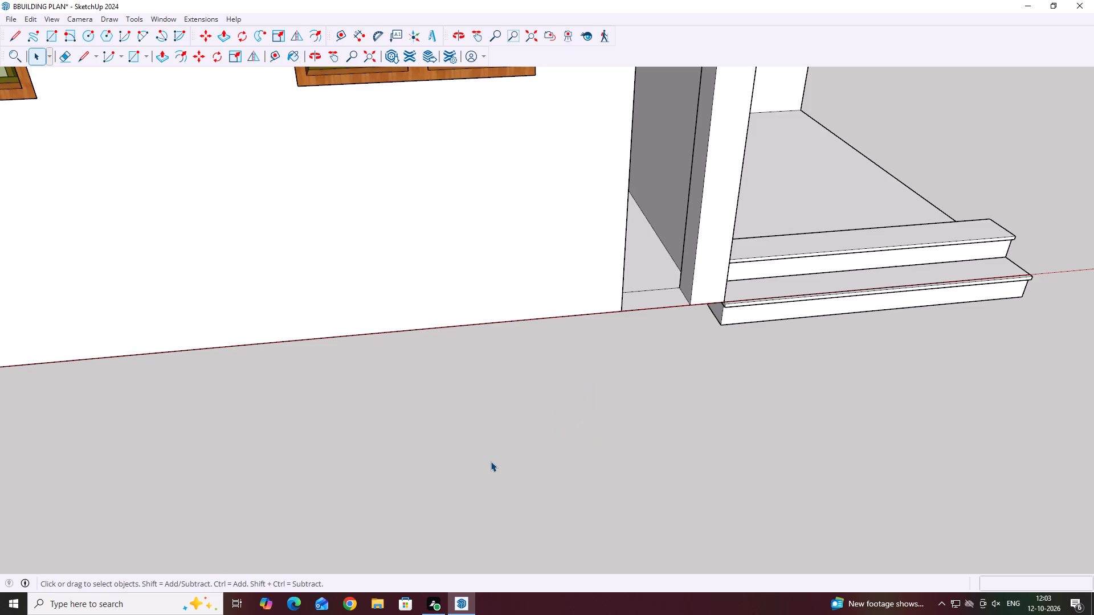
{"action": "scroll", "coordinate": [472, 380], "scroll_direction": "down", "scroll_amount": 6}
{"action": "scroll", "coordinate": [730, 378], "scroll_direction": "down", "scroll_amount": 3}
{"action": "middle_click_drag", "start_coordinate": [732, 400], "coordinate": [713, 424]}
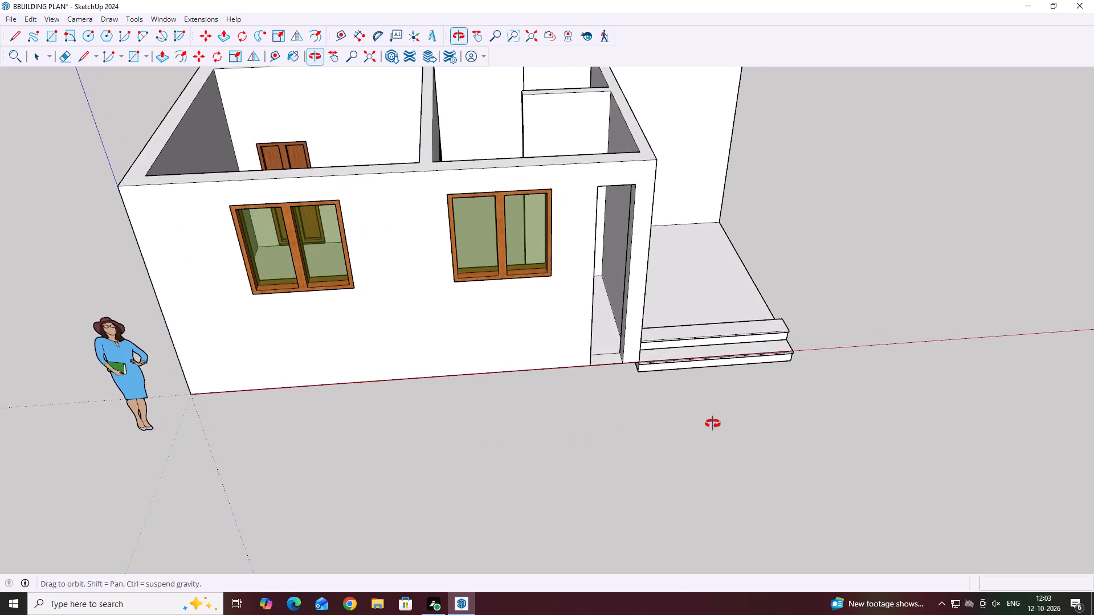
Draw an upright 2' by 2' square parallel to the outer wall, on the open ground in front of it.
{"action": "middle_click_drag", "start_coordinate": [713, 424], "coordinate": [712, 424]}
{"action": "key", "text": "r"}
{"action": "scroll", "coordinate": [544, 416], "scroll_direction": "up", "scroll_amount": 4}
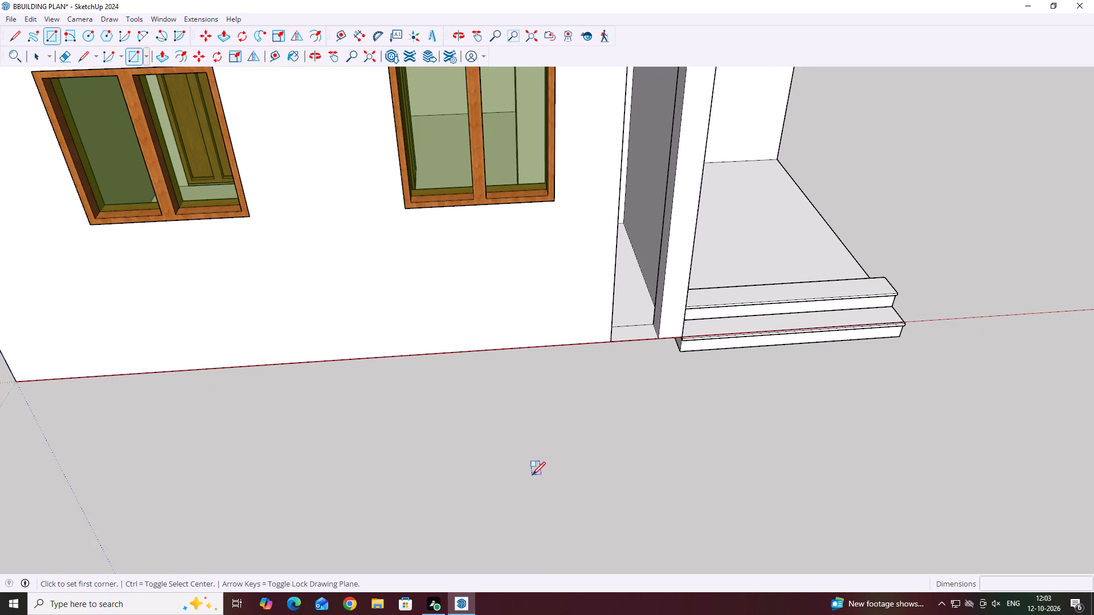
{"action": "left_click", "coordinate": [529, 477]}
{"action": "key", "text": "Right"}
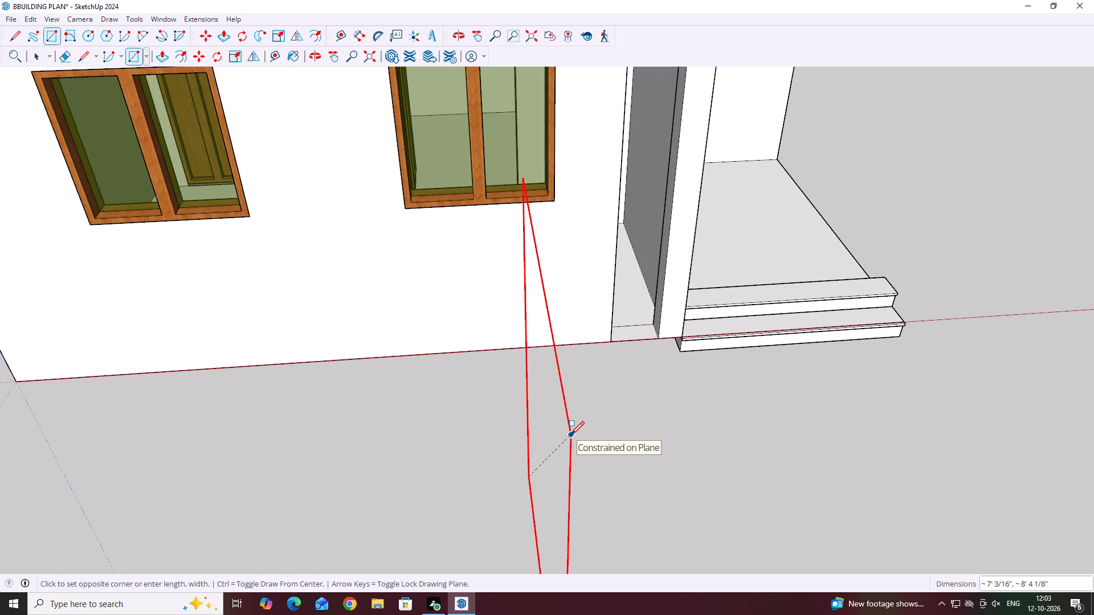
{"action": "scroll", "coordinate": [610, 438], "scroll_direction": "down", "scroll_amount": 4}
{"action": "key", "text": "Up"}
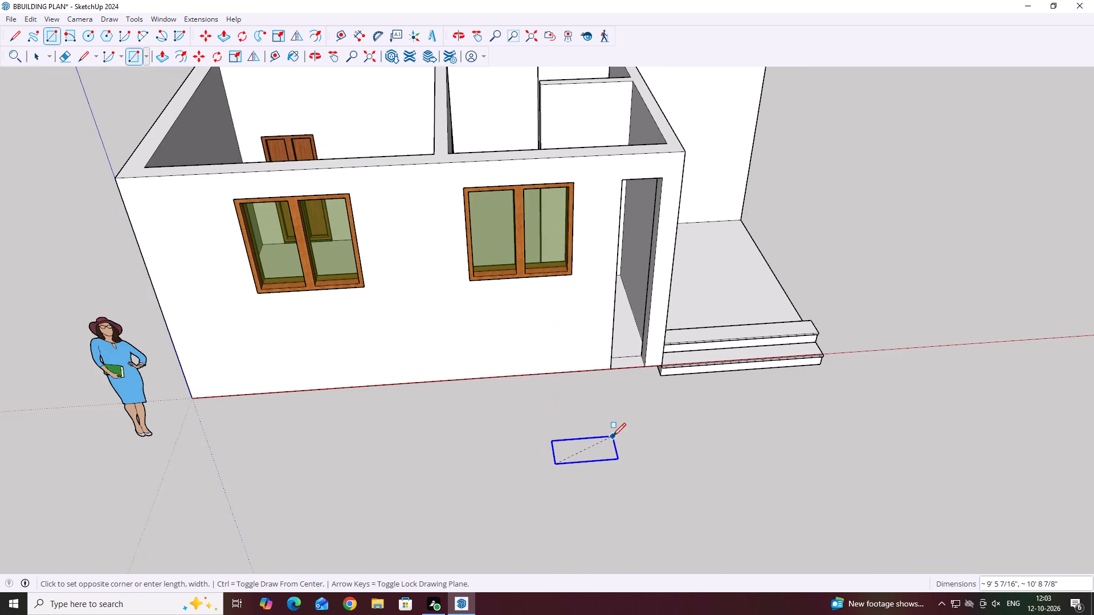
{"action": "key", "text": "Left"}
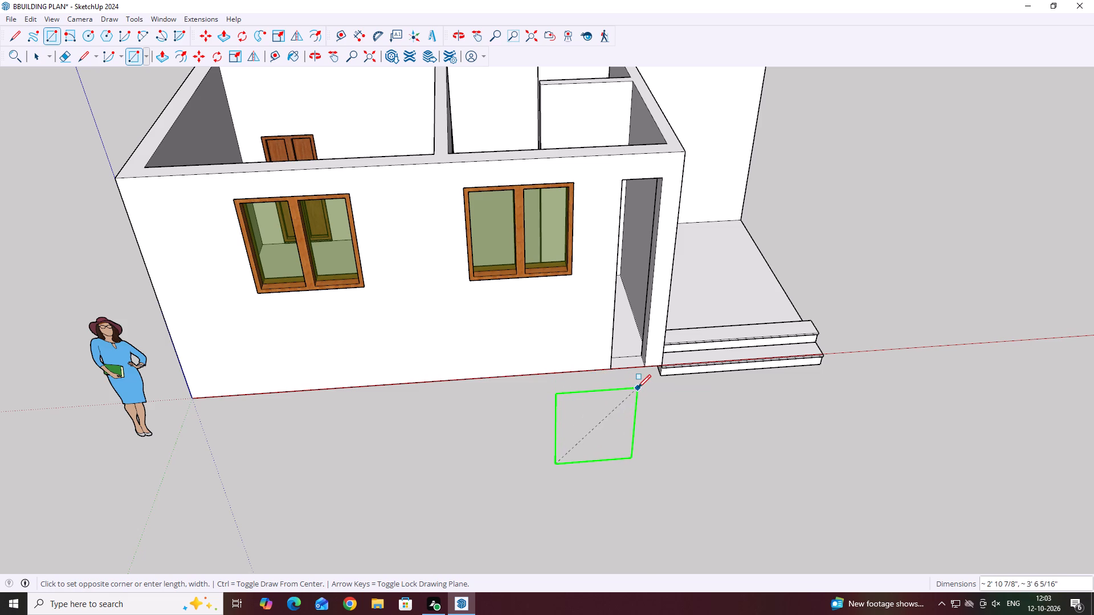
{"action": "type", "text": "2'"}
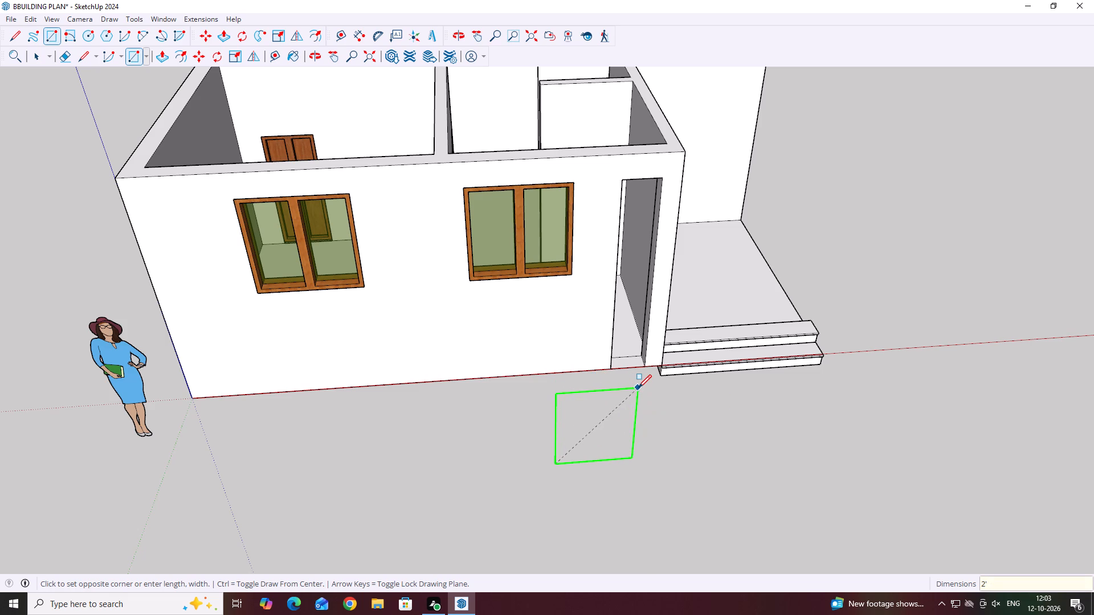
{"action": "type", "text": ",2'"}
{"action": "key", "text": "Return"}
{"action": "key", "text": "space"}
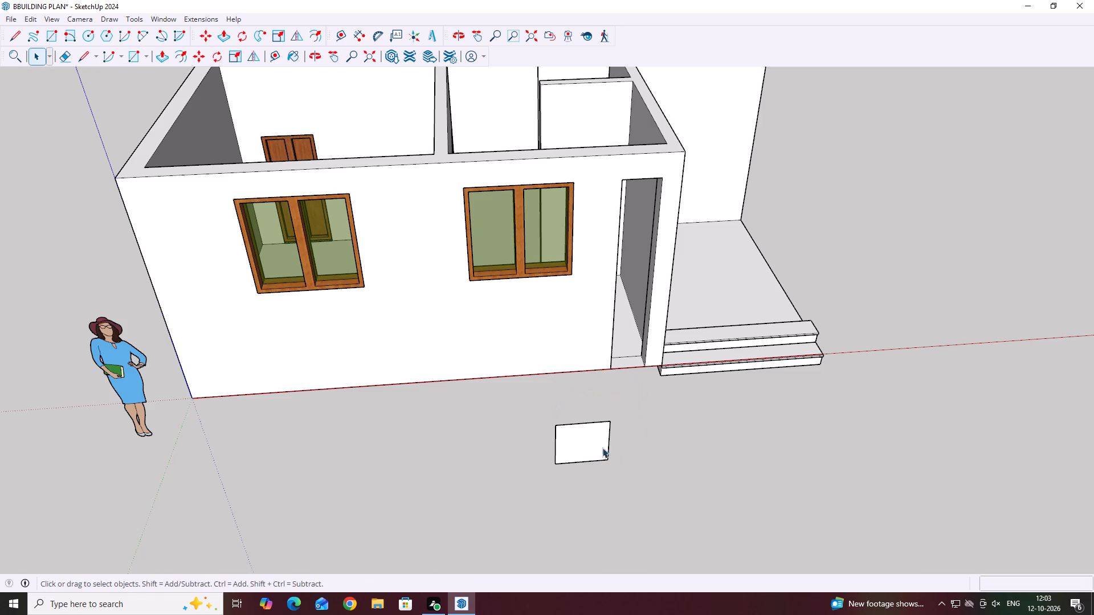
Make the new 2' square a group and open that group for editing.
{"action": "middle_click", "coordinate": [528, 472]}
{"action": "scroll", "coordinate": [527, 474], "scroll_direction": "up", "scroll_amount": 2}
{"action": "triple_click", "coordinate": [598, 445]}
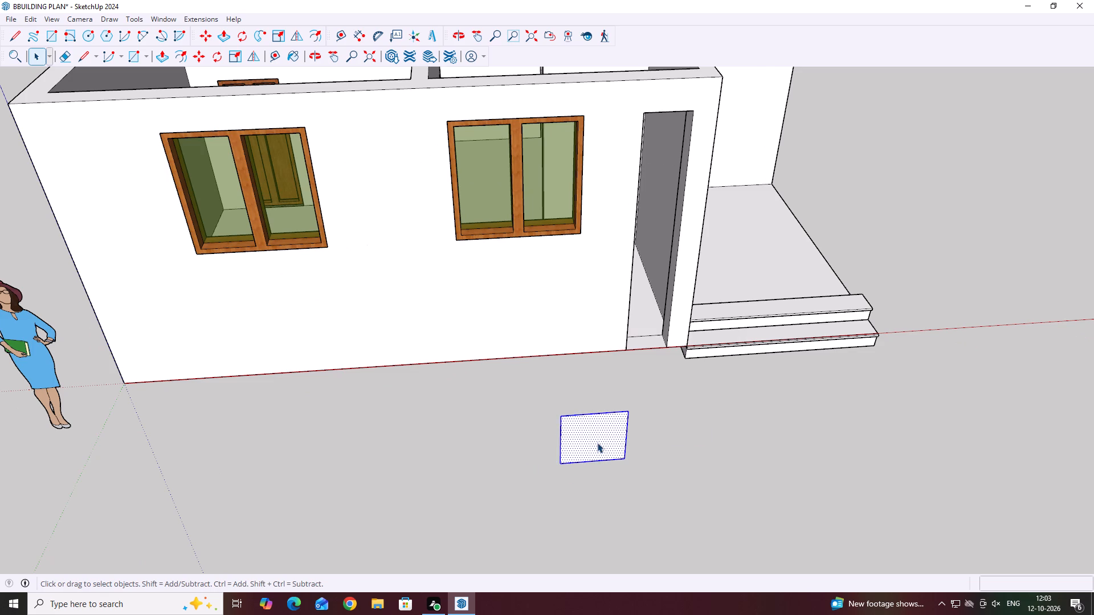
{"action": "right_click_drag", "start_coordinate": [597, 442], "coordinate": [598, 436]}
{"action": "scroll", "coordinate": [630, 438], "scroll_direction": "down", "scroll_amount": 20}
{"action": "scroll", "coordinate": [630, 438], "scroll_direction": "down", "scroll_amount": 5}
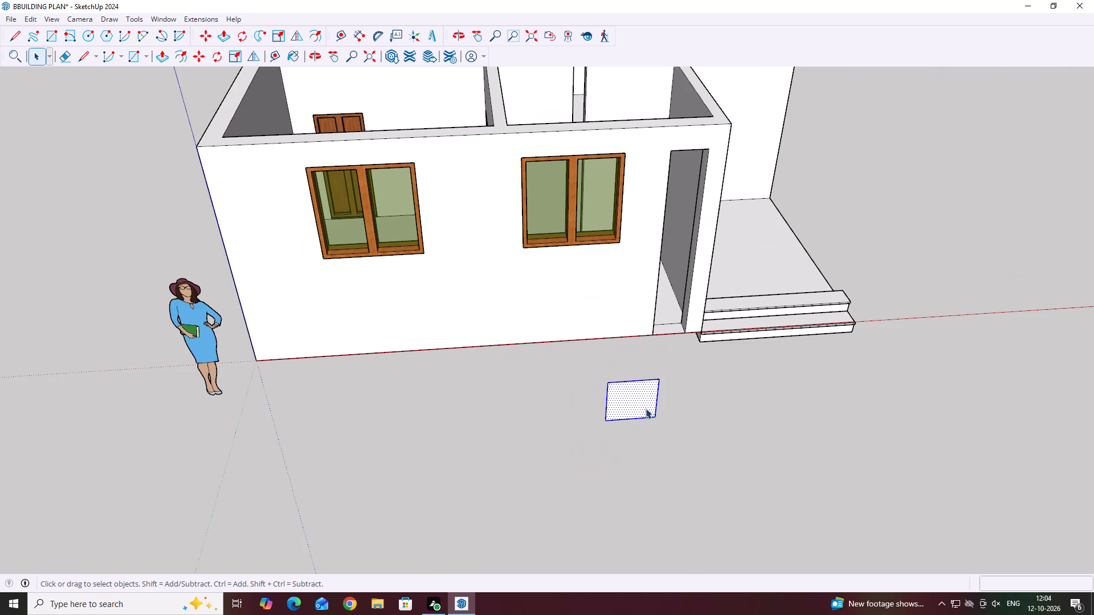
{"action": "right_click", "coordinate": [644, 408]}
{"action": "left_click", "coordinate": [690, 516]}
{"action": "double_click", "coordinate": [644, 403]}
{"action": "middle_click_drag", "start_coordinate": [638, 400], "coordinate": [586, 390]}
{"action": "scroll", "coordinate": [586, 389], "scroll_direction": "up", "scroll_amount": 3}
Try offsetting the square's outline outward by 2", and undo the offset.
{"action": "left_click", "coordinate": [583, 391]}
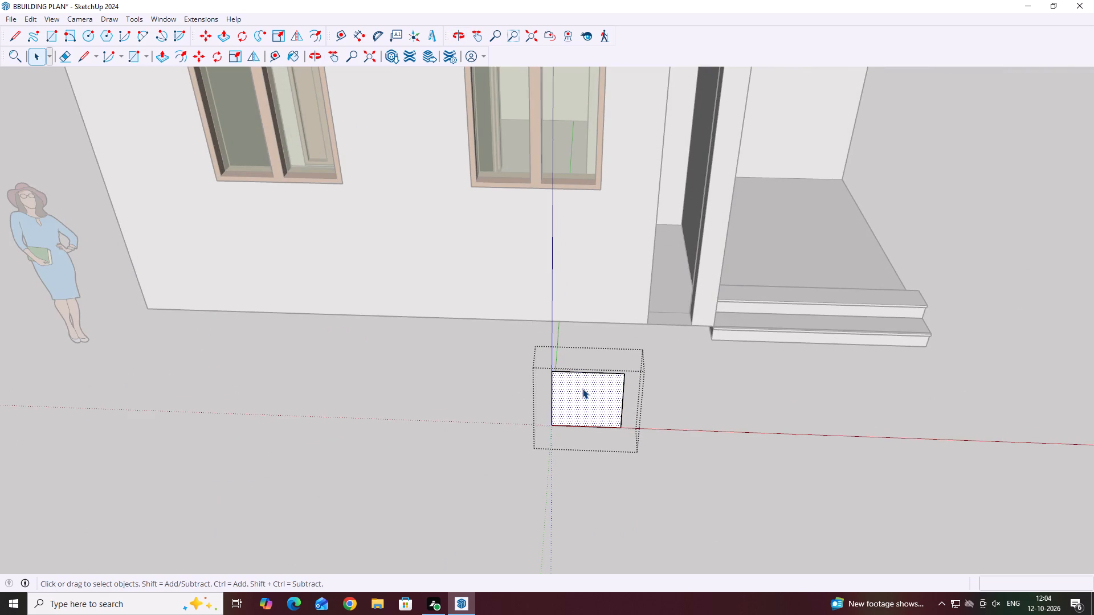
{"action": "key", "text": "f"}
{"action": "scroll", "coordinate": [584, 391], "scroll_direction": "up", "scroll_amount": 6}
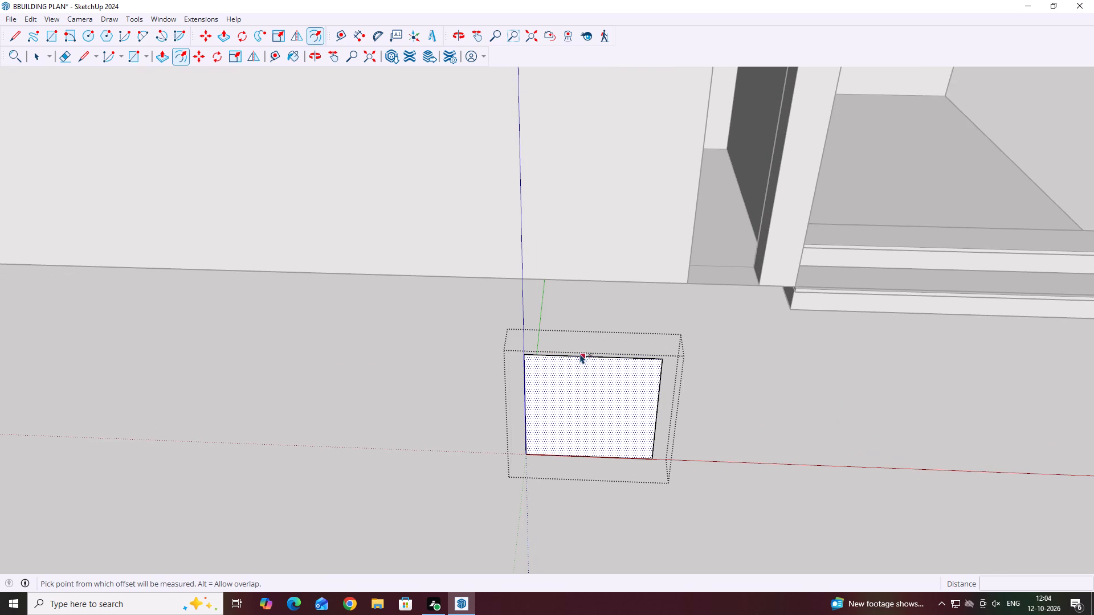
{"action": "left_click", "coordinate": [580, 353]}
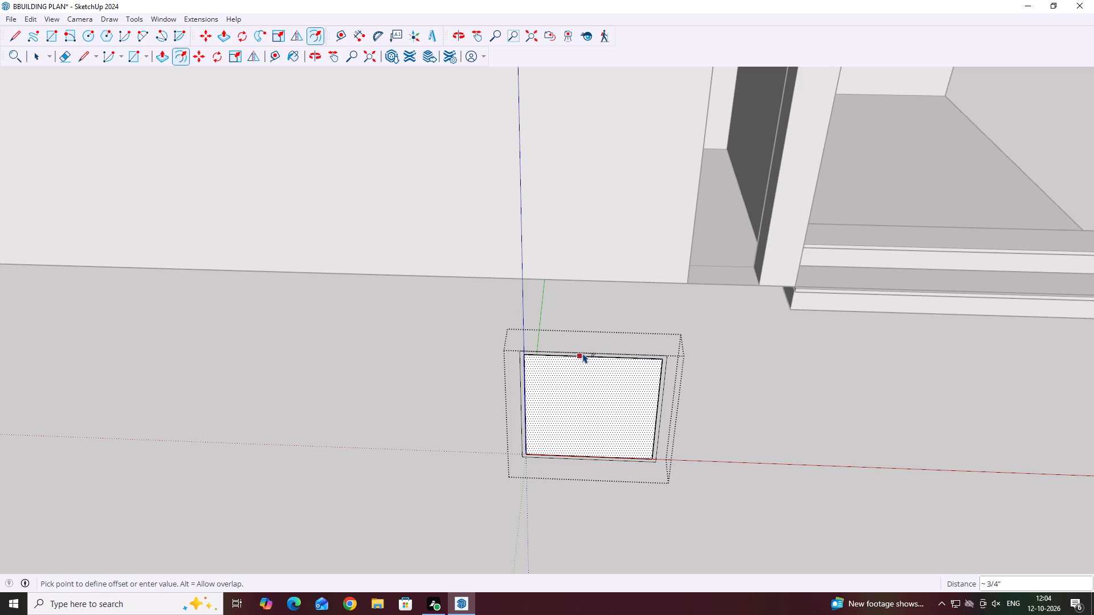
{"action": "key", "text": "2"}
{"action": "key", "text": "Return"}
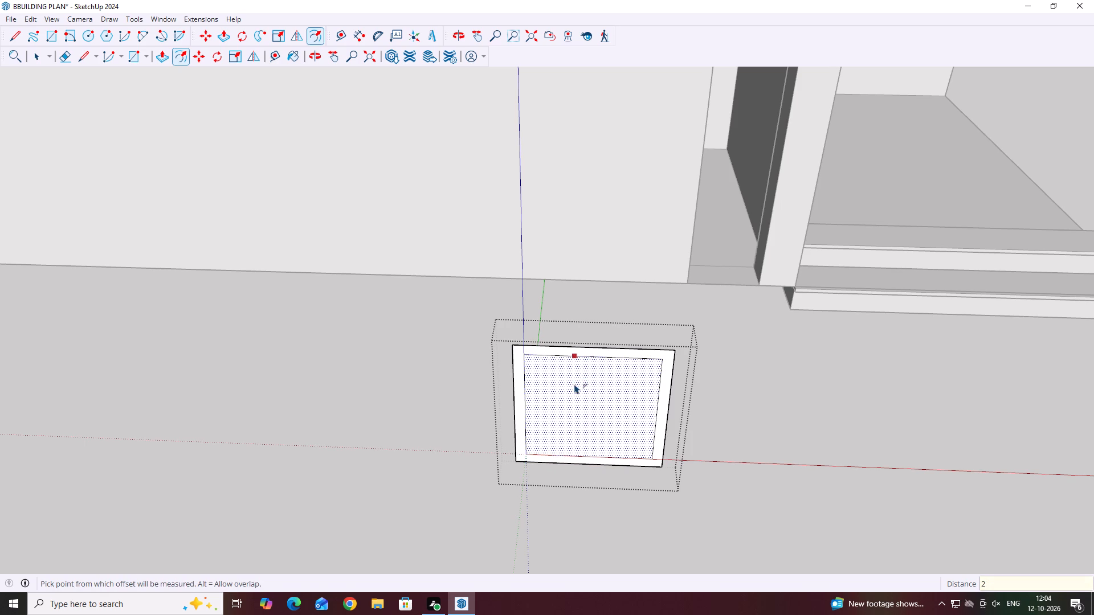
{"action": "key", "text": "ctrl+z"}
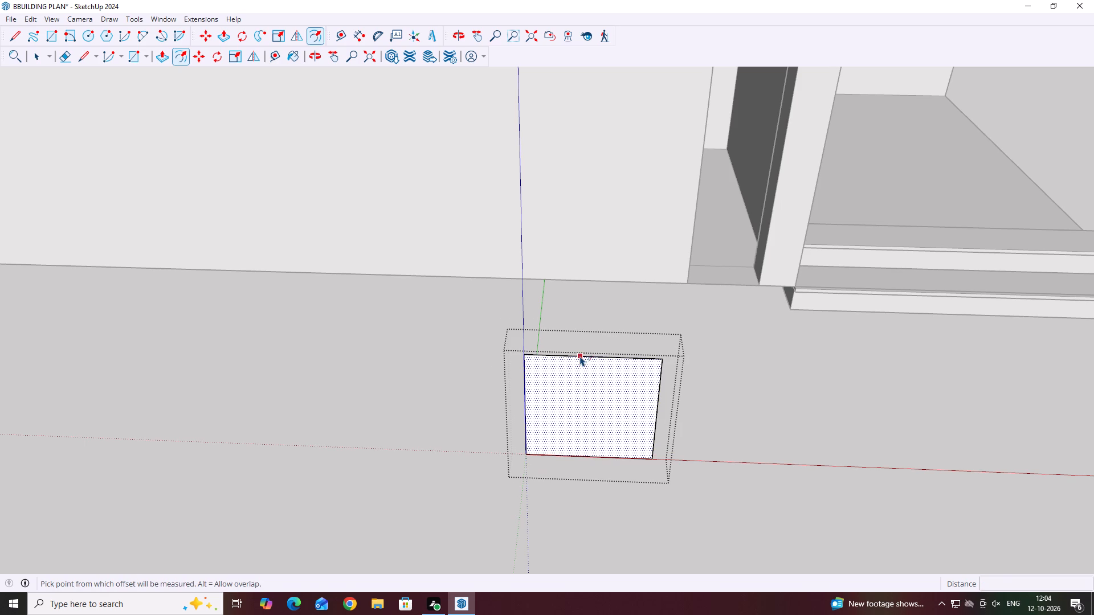
Offset the square's outline inward by 2" to form a frame border.
{"action": "left_click", "coordinate": [580, 356]}
{"action": "key", "text": "2"}
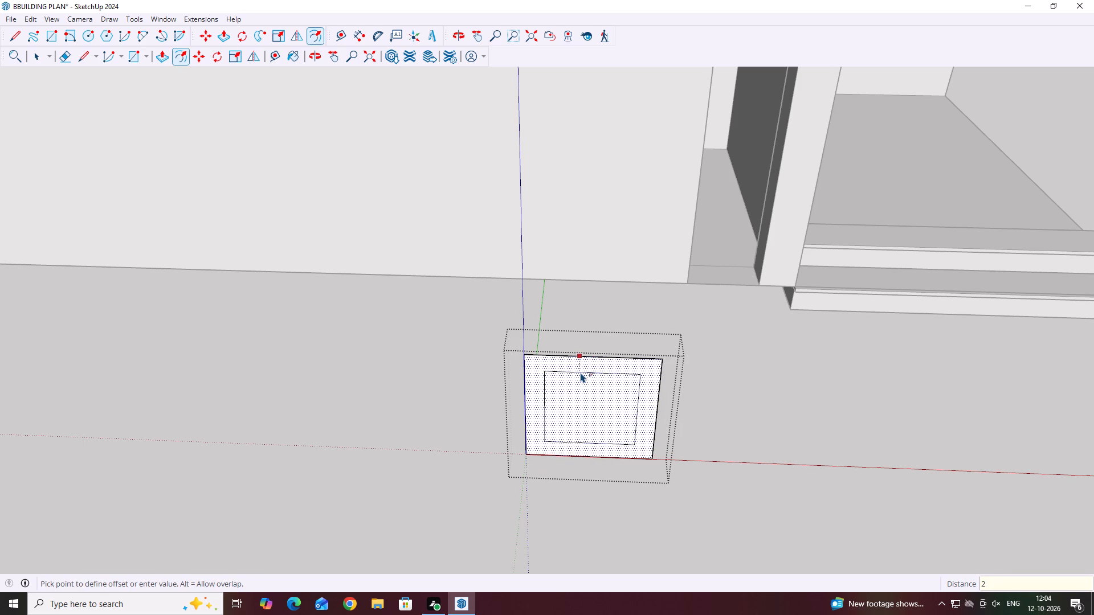
{"action": "key", "text": "Return"}
{"action": "key", "text": "space"}
Push/Pull the frame border 9" forward, away from the house wall.
{"action": "scroll", "coordinate": [586, 396], "scroll_direction": "up", "scroll_amount": 6}
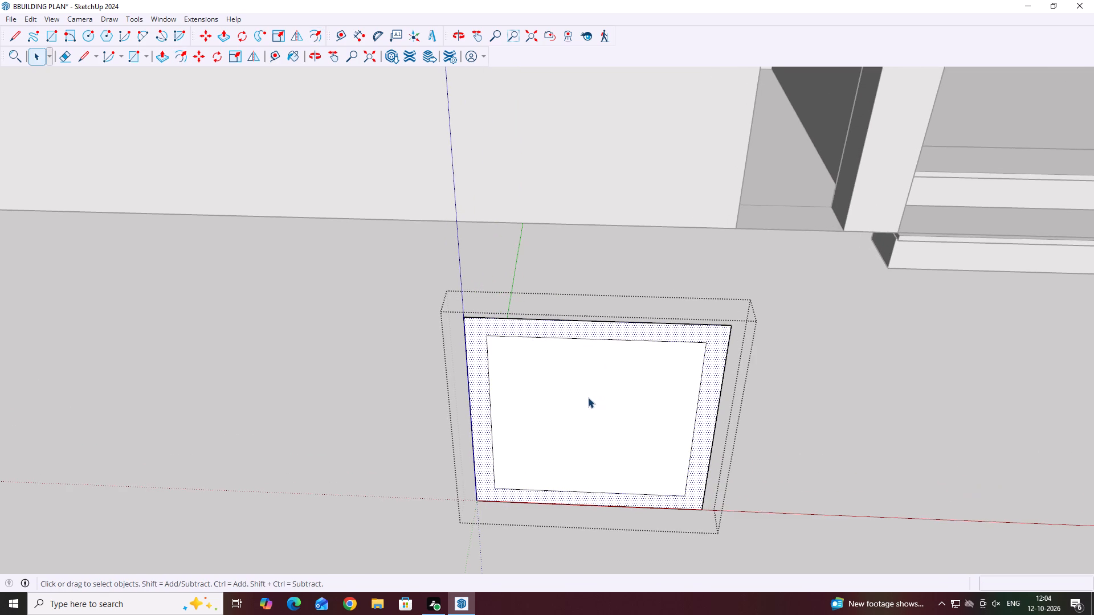
{"action": "scroll", "coordinate": [583, 400], "scroll_direction": "up", "scroll_amount": 3}
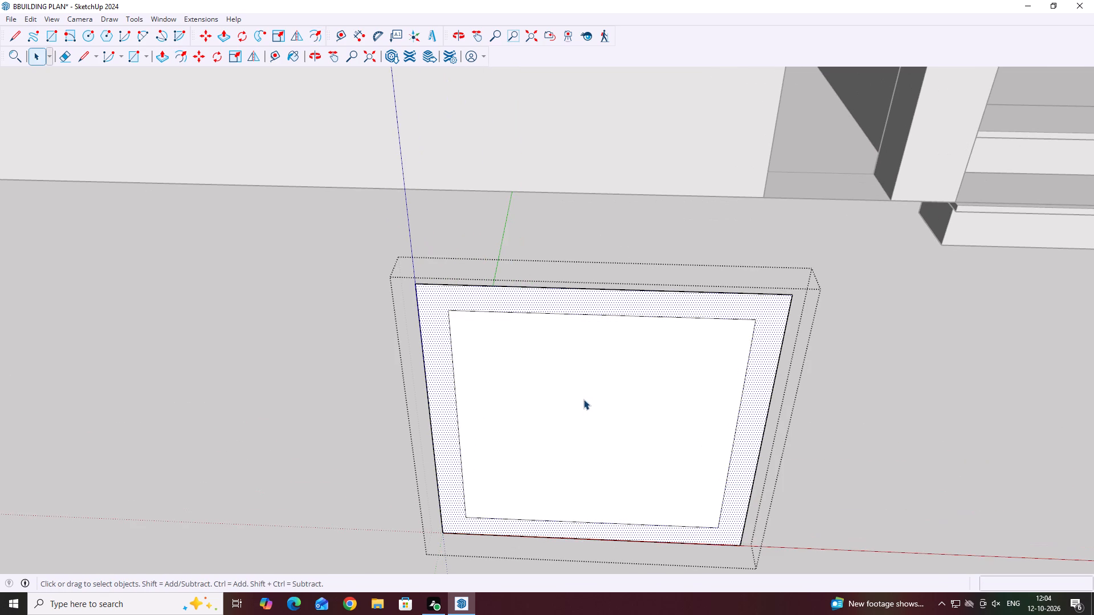
{"action": "key", "text": "space"}
{"action": "left_click", "coordinate": [577, 384]}
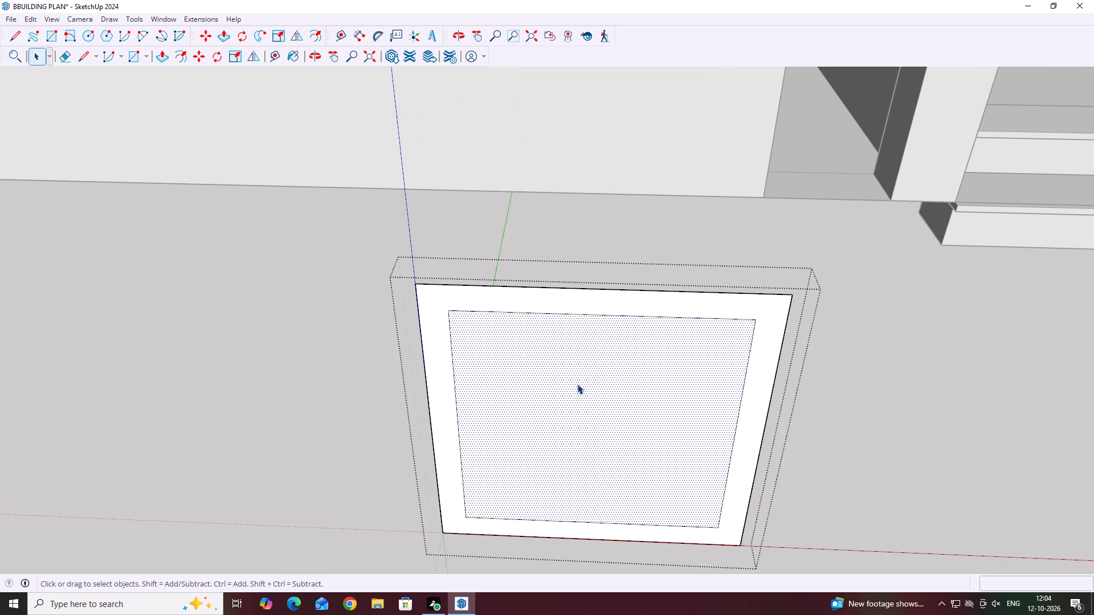
{"action": "middle_click_drag", "start_coordinate": [545, 370], "coordinate": [554, 364]}
{"action": "scroll", "coordinate": [554, 364], "scroll_direction": "down", "scroll_amount": 3}
{"action": "middle_click_drag", "start_coordinate": [585, 350], "coordinate": [595, 382]}
{"action": "left_click", "coordinate": [584, 380]}
{"action": "middle_click_drag", "start_coordinate": [515, 367], "coordinate": [525, 383]}
{"action": "key", "text": "p"}
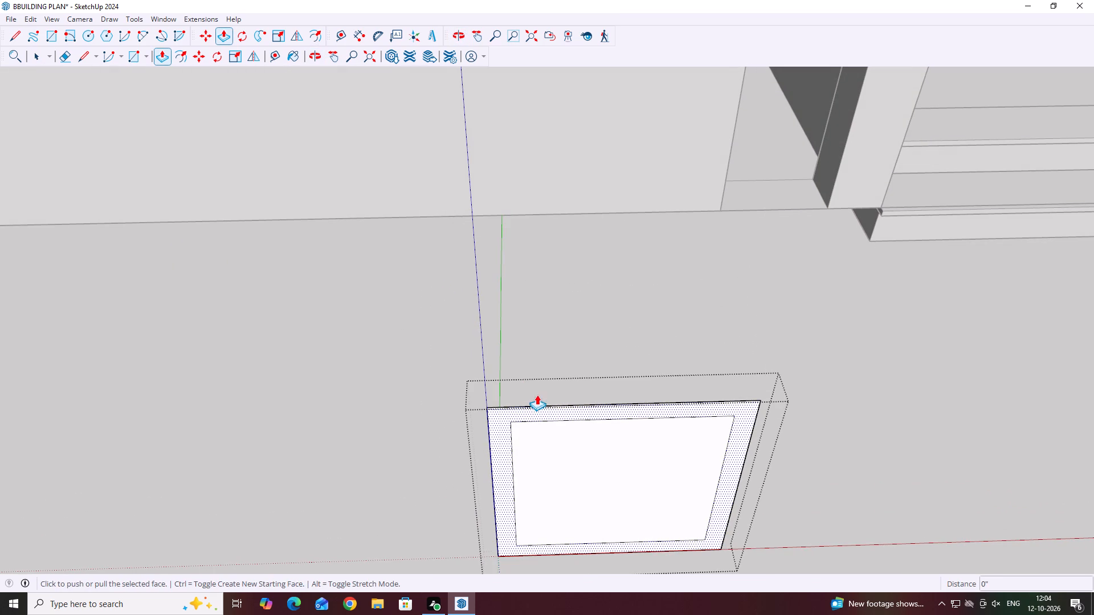
{"action": "left_click", "coordinate": [500, 408]}
{"action": "scroll", "coordinate": [511, 429], "scroll_direction": "down", "scroll_amount": 11}
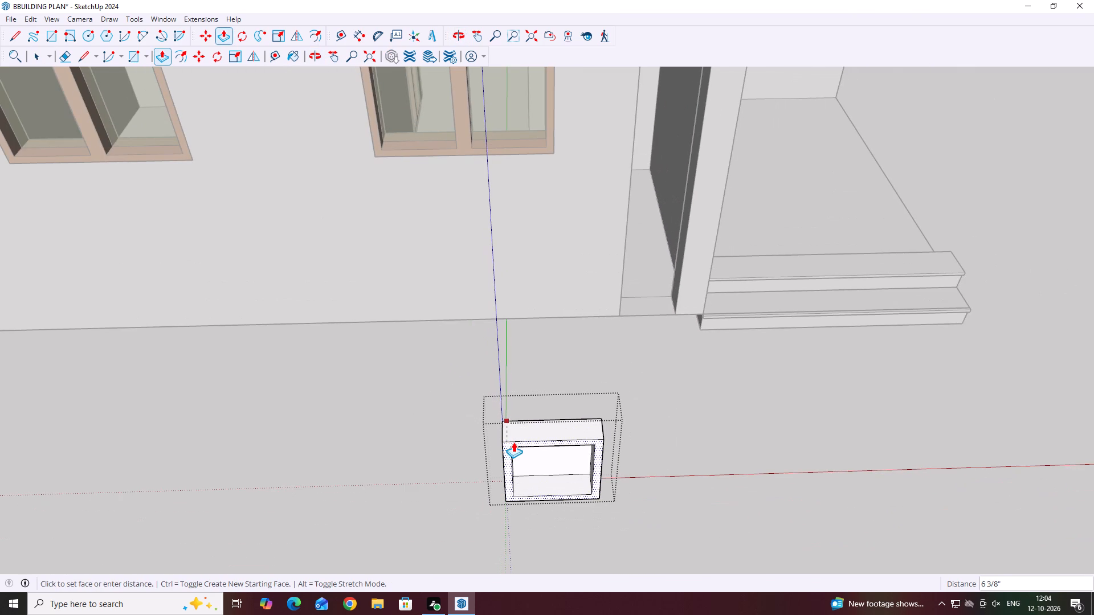
{"action": "key", "text": "9"}
{"action": "key", "text": "Return"}
{"action": "key", "text": "space"}
Delete the back face inside the frame so the opening goes right through.
{"action": "middle_click_drag", "start_coordinate": [523, 494], "coordinate": [501, 420]}
{"action": "scroll", "coordinate": [511, 425], "scroll_direction": "up", "scroll_amount": 2}
{"action": "left_click", "coordinate": [521, 350]}
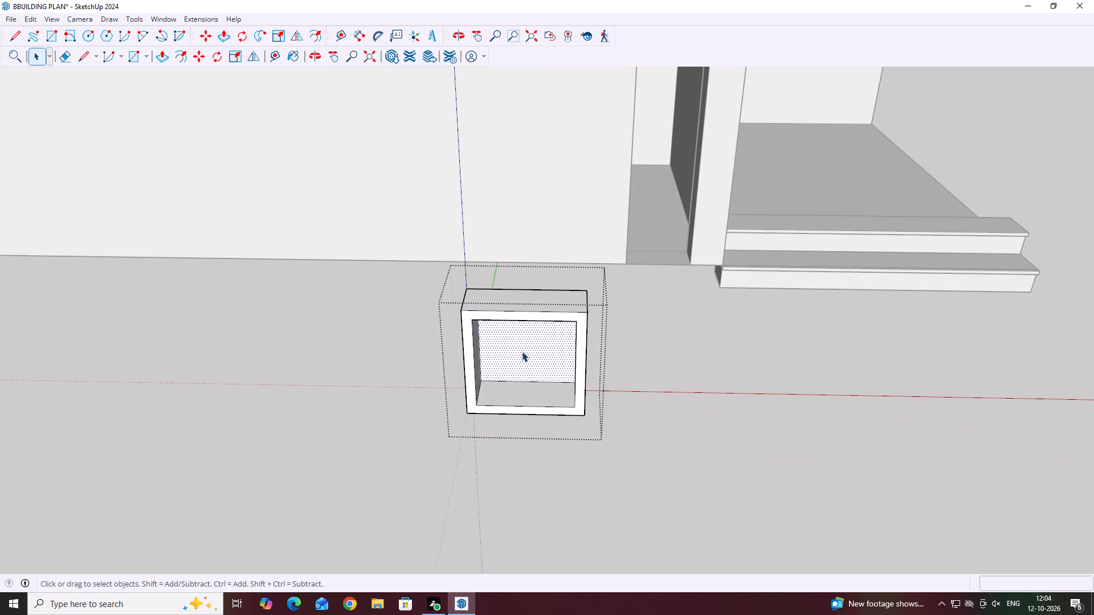
{"action": "scroll", "coordinate": [523, 354], "scroll_direction": "up", "scroll_amount": 1}
{"action": "key", "text": "Delete"}
Draw a 1' 8" square pane inside the frame between opposite inner-corner midpoints, halfway through its depth.
{"action": "scroll", "coordinate": [527, 356], "scroll_direction": "down", "scroll_amount": 4}
{"action": "middle_click_drag", "start_coordinate": [633, 363], "coordinate": [364, 436]}
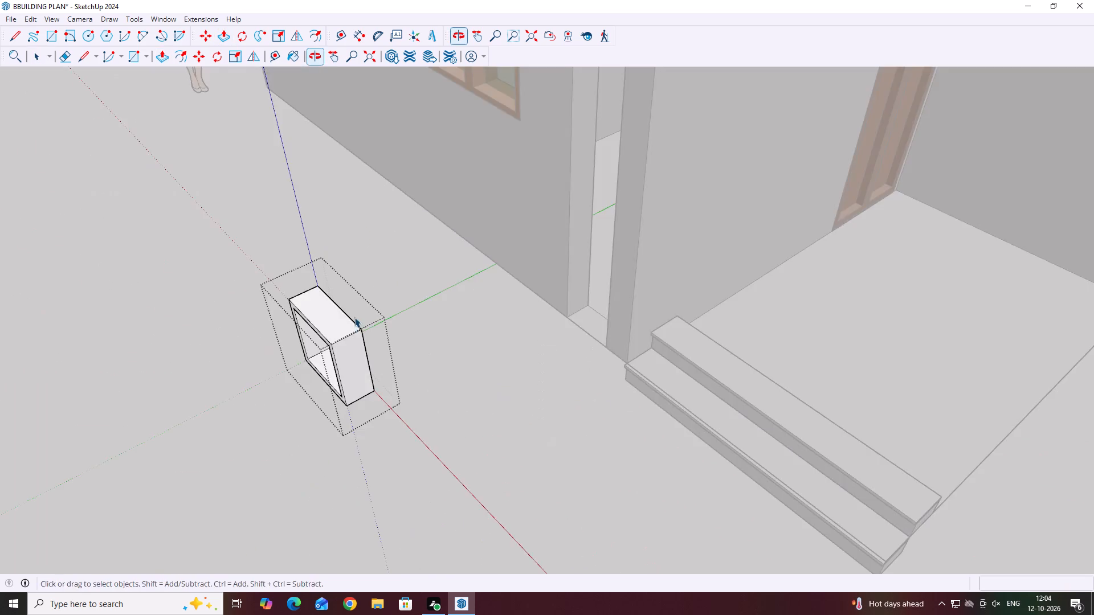
{"action": "middle_click_drag", "start_coordinate": [352, 317], "coordinate": [284, 360]}
{"action": "middle_click_drag", "start_coordinate": [345, 321], "coordinate": [303, 339]}
{"action": "scroll", "coordinate": [342, 321], "scroll_direction": "up", "scroll_amount": 9}
{"action": "middle_click_drag", "start_coordinate": [314, 314], "coordinate": [260, 339]}
{"action": "scroll", "coordinate": [308, 297], "scroll_direction": "up", "scroll_amount": 4}
{"action": "middle_click", "coordinate": [306, 296]}
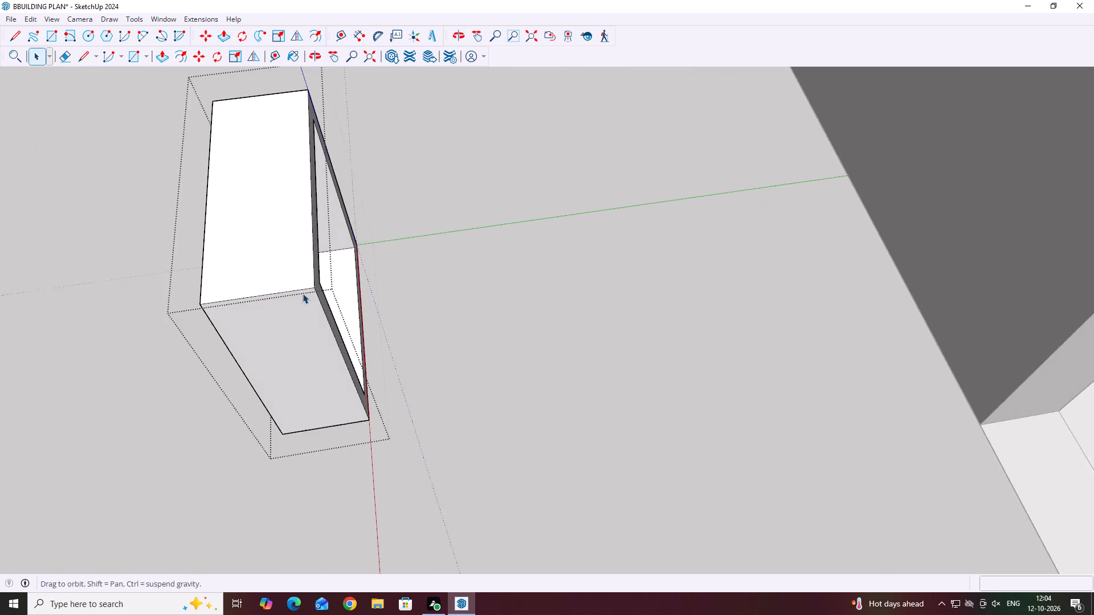
{"action": "middle_click_drag", "start_coordinate": [337, 280], "coordinate": [189, 330]}
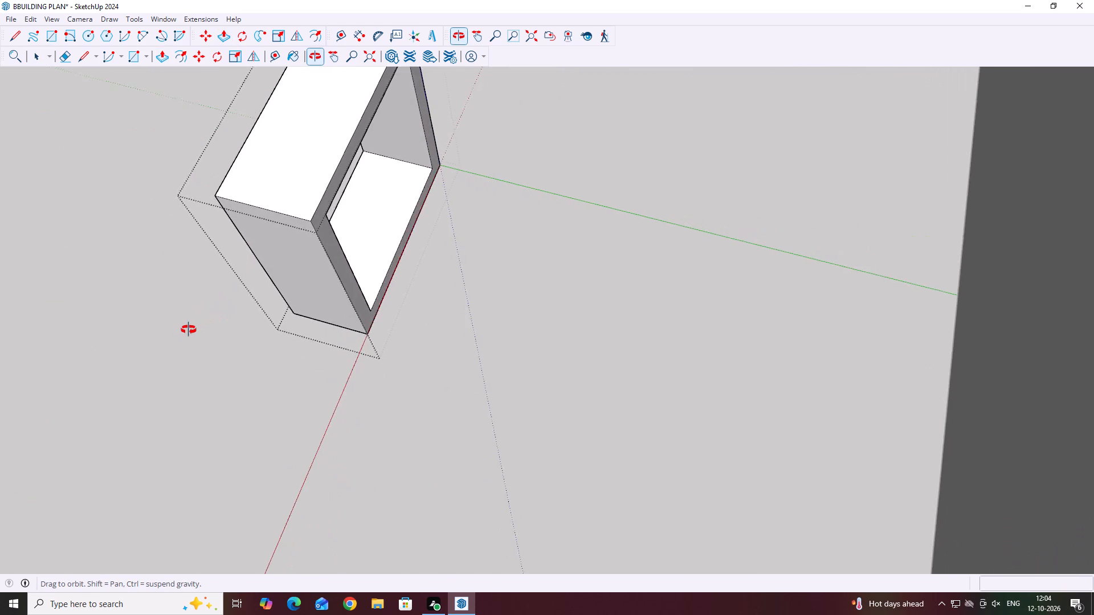
{"action": "middle_click_drag", "start_coordinate": [189, 330], "coordinate": [526, 351]}
{"action": "scroll", "coordinate": [535, 349], "scroll_direction": "down", "scroll_amount": 6}
{"action": "middle_click_drag", "start_coordinate": [385, 454], "coordinate": [595, 344]}
{"action": "middle_click_drag", "start_coordinate": [369, 422], "coordinate": [412, 372]}
{"action": "scroll", "coordinate": [472, 415], "scroll_direction": "up", "scroll_amount": 4}
{"action": "middle_click_drag", "start_coordinate": [417, 430], "coordinate": [410, 384]}
{"action": "key", "text": "r"}
{"action": "scroll", "coordinate": [394, 341], "scroll_direction": "up", "scroll_amount": 5}
{"action": "left_click", "coordinate": [394, 355]}
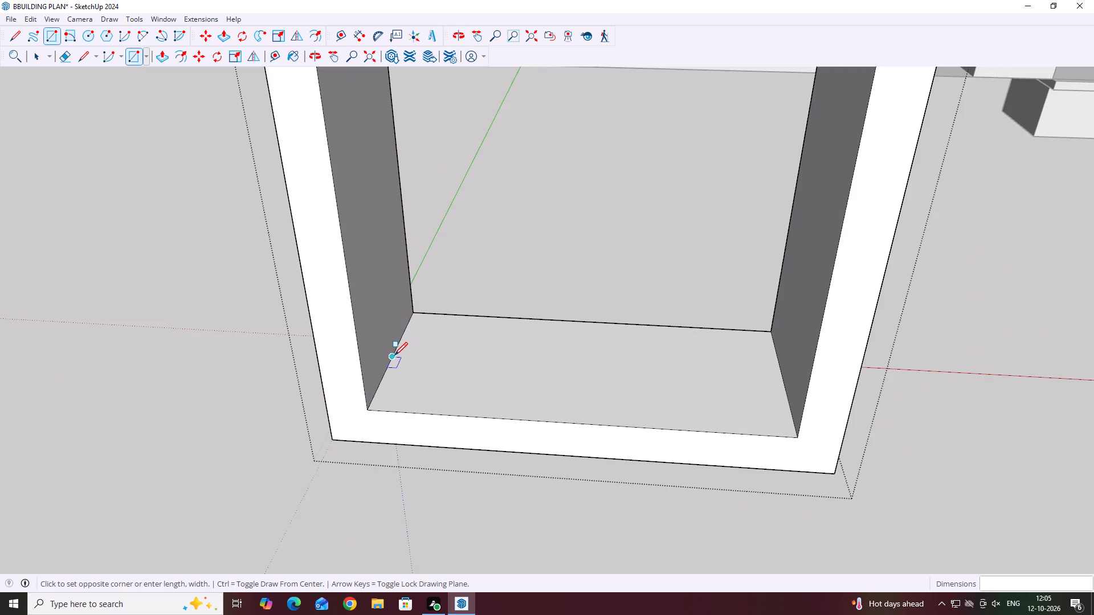
{"action": "left_click", "coordinate": [783, 373]}
{"action": "scroll", "coordinate": [785, 374], "scroll_direction": "down", "scroll_amount": 9}
{"action": "scroll", "coordinate": [805, 249], "scroll_direction": "up", "scroll_amount": 5}
{"action": "middle_click_drag", "start_coordinate": [832, 215], "coordinate": [851, 177]}
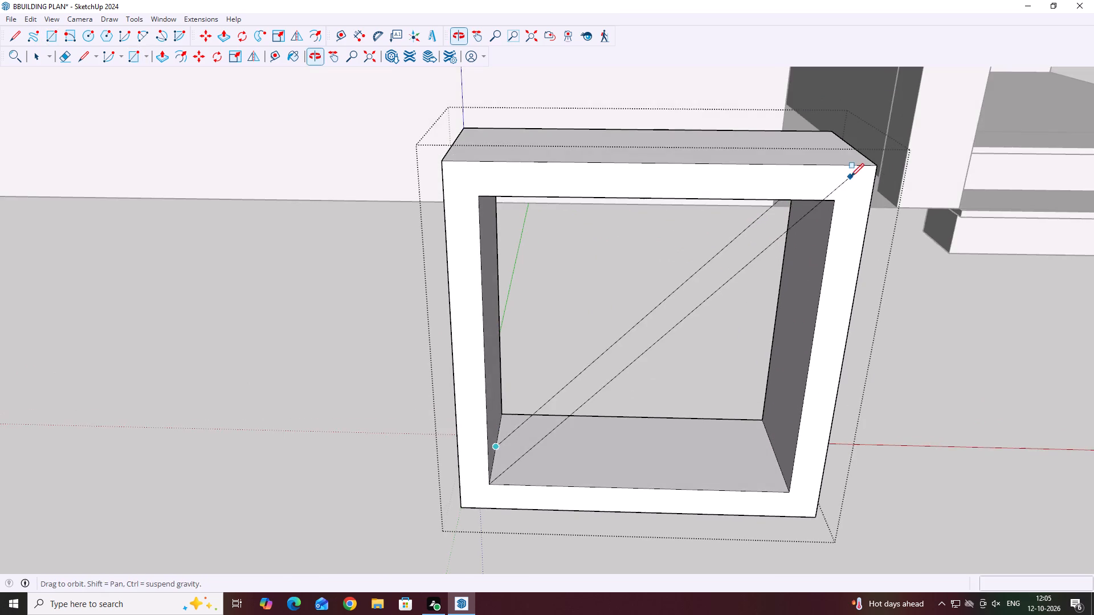
{"action": "middle_click_drag", "start_coordinate": [826, 228], "coordinate": [861, 173]}
{"action": "scroll", "coordinate": [802, 168], "scroll_direction": "up", "scroll_amount": 3}
{"action": "middle_click_drag", "start_coordinate": [786, 178], "coordinate": [843, 153]}
{"action": "scroll", "coordinate": [779, 196], "scroll_direction": "up", "scroll_amount": 3}
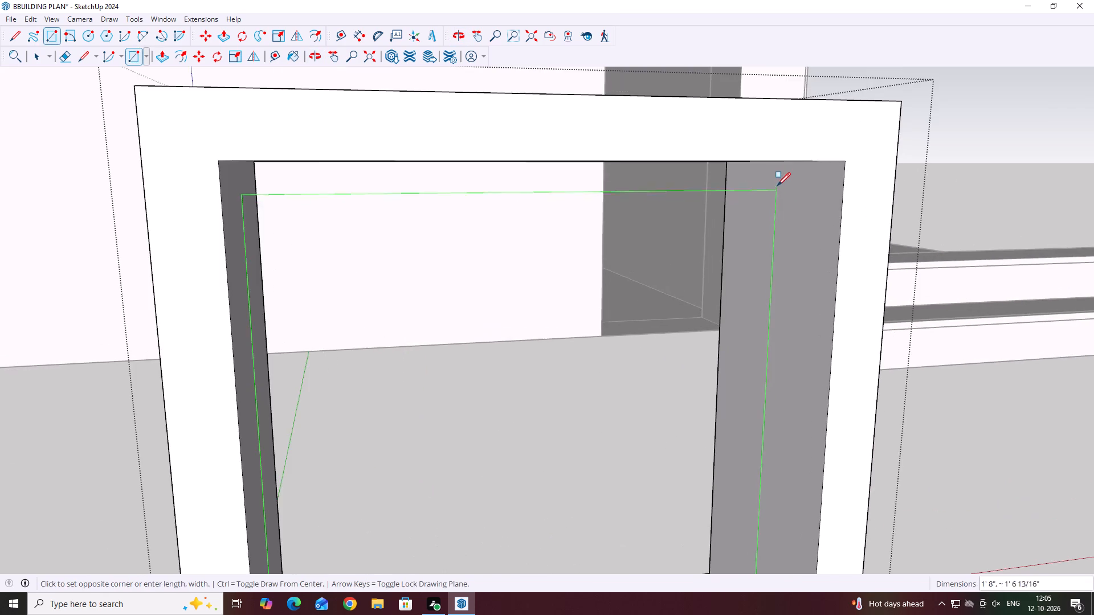
{"action": "middle_click_drag", "start_coordinate": [782, 172], "coordinate": [817, 131]}
{"action": "scroll", "coordinate": [768, 187], "scroll_direction": "up", "scroll_amount": 3}
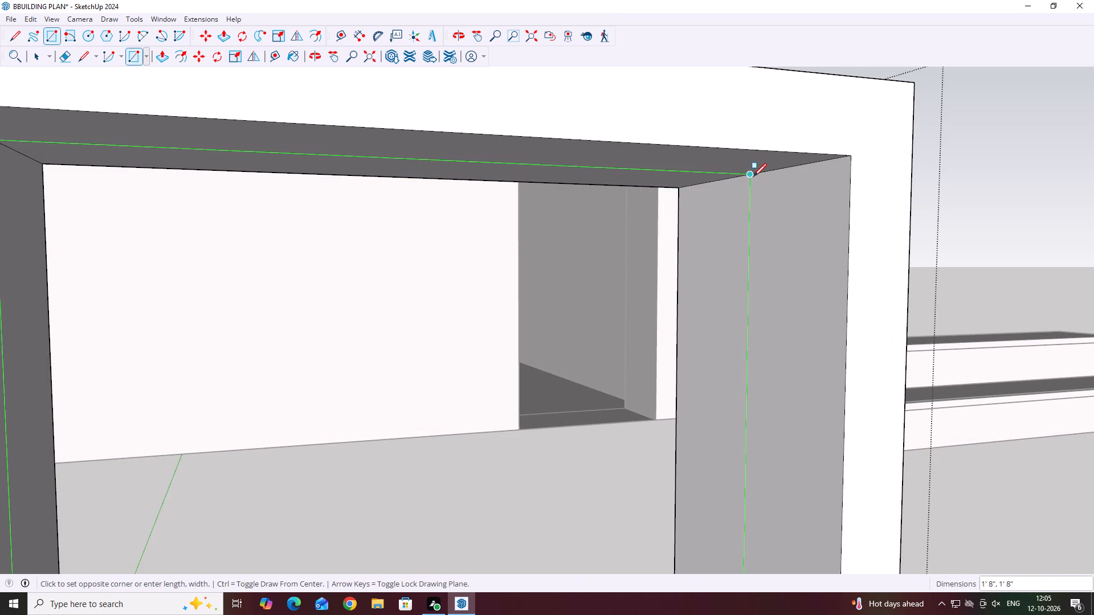
{"action": "left_click", "coordinate": [753, 177]}
{"action": "scroll", "coordinate": [765, 231], "scroll_direction": "down", "scroll_amount": 4}
{"action": "key", "text": "space"}
{"action": "scroll", "coordinate": [765, 233], "scroll_direction": "down", "scroll_amount": 5}
Paint the small window frame's front border, outer top and outer side facing the entrance steps with Wood Cherry Original.
{"action": "left_click", "coordinate": [654, 290]}
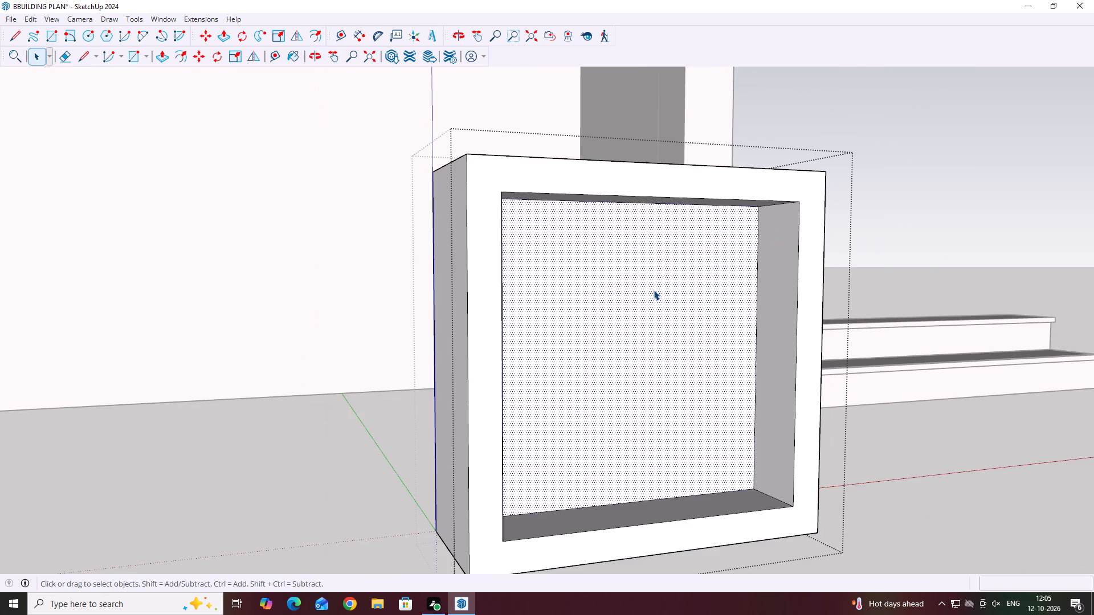
{"action": "scroll", "coordinate": [659, 293], "scroll_direction": "down", "scroll_amount": 5}
{"action": "middle_click_drag", "start_coordinate": [732, 253], "coordinate": [677, 336]}
{"action": "middle_click_drag", "start_coordinate": [699, 392], "coordinate": [660, 376]}
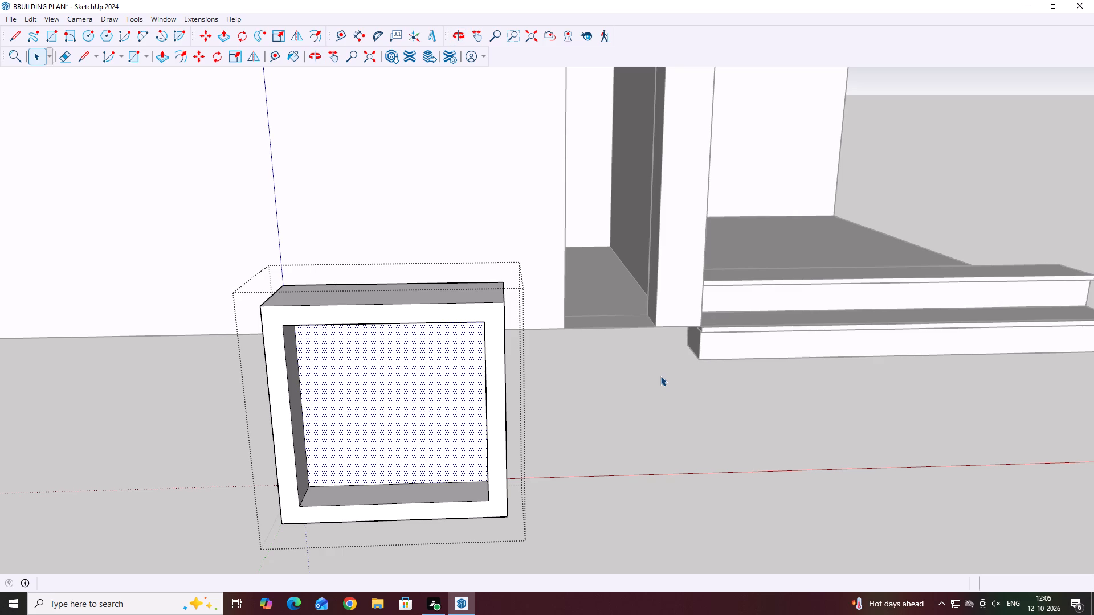
{"action": "key", "text": "b"}
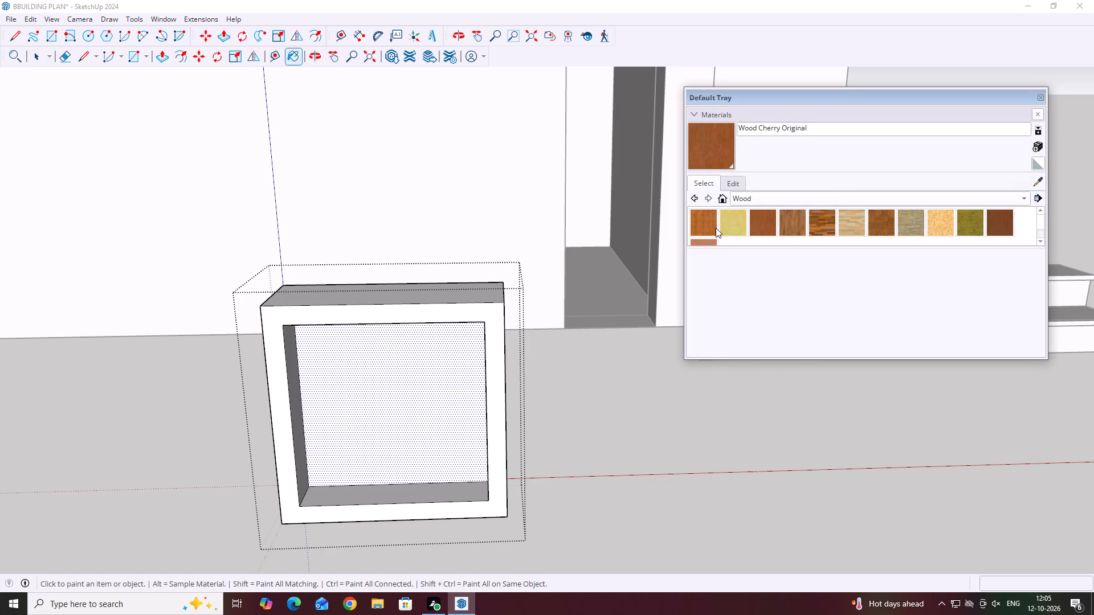
{"action": "left_click", "coordinate": [707, 153]}
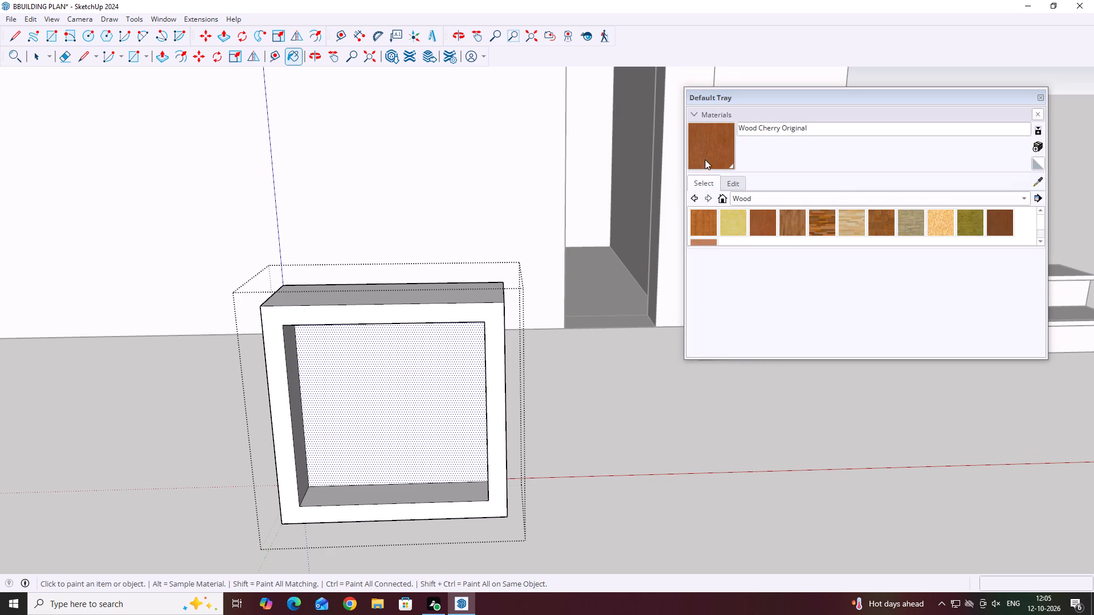
{"action": "left_click", "coordinate": [448, 298]}
{"action": "left_click", "coordinate": [464, 318]}
{"action": "middle_click_drag", "start_coordinate": [503, 321], "coordinate": [502, 322]}
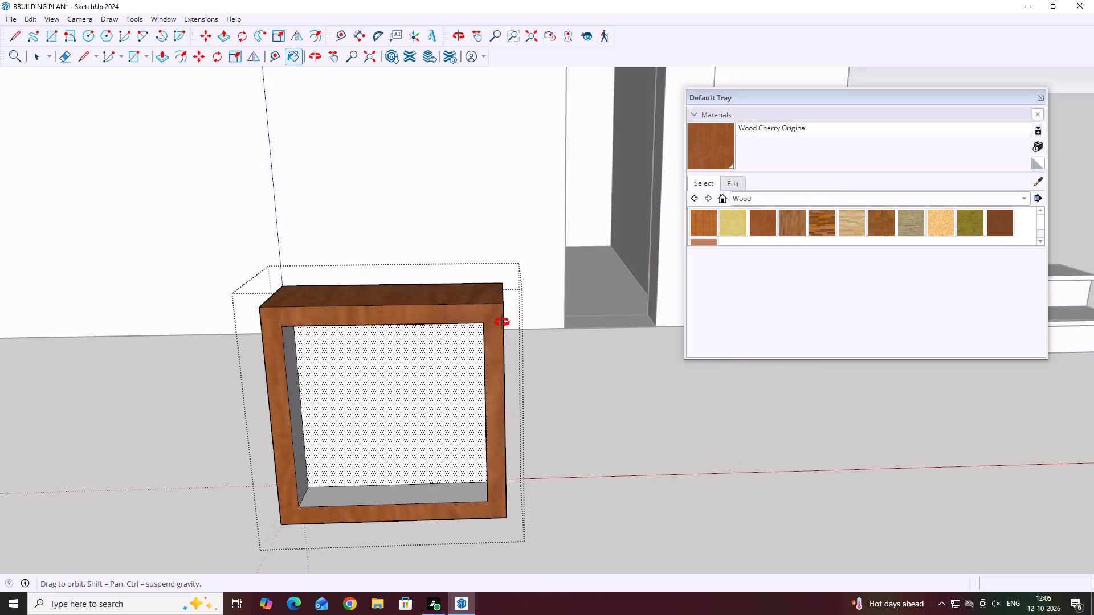
{"action": "middle_click_drag", "start_coordinate": [502, 322], "coordinate": [432, 354]}
{"action": "left_click", "coordinate": [410, 364]}
Paint the four inner faces of the frame in front of the pane with Wood Cherry Original.
{"action": "scroll", "coordinate": [367, 354], "scroll_direction": "down", "scroll_amount": 5}
{"action": "middle_click_drag", "start_coordinate": [353, 380], "coordinate": [579, 386]}
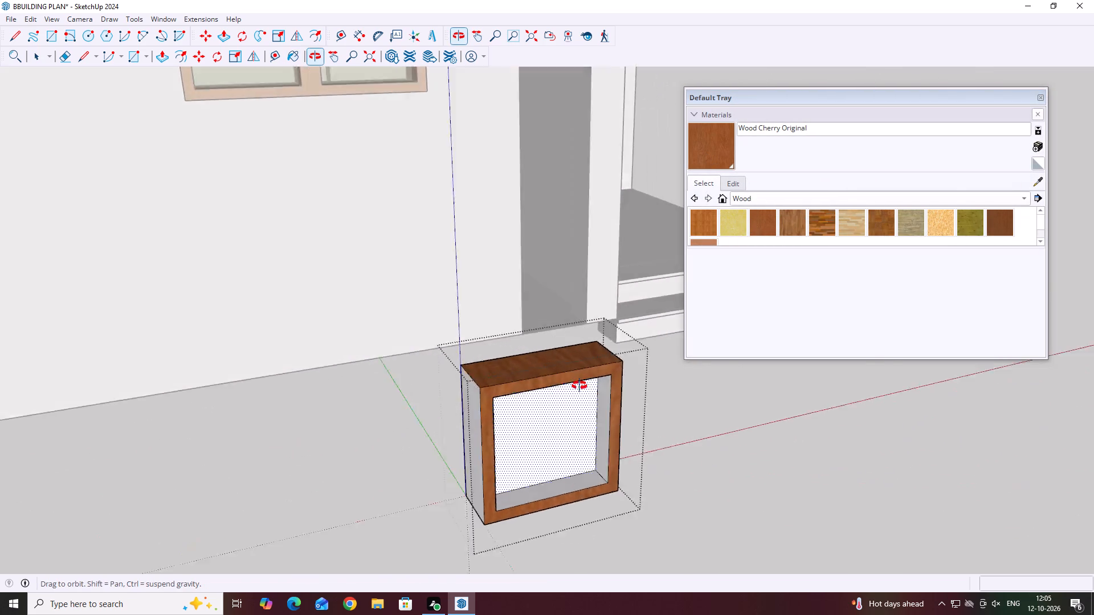
{"action": "middle_click_drag", "start_coordinate": [579, 386], "coordinate": [627, 387]}
{"action": "scroll", "coordinate": [644, 473], "scroll_direction": "up", "scroll_amount": 3}
{"action": "left_click", "coordinate": [688, 495]}
{"action": "left_click", "coordinate": [725, 444]}
{"action": "middle_click_drag", "start_coordinate": [682, 466], "coordinate": [502, 469]}
{"action": "scroll", "coordinate": [280, 423], "scroll_direction": "up", "scroll_amount": 5}
{"action": "left_click", "coordinate": [287, 409]}
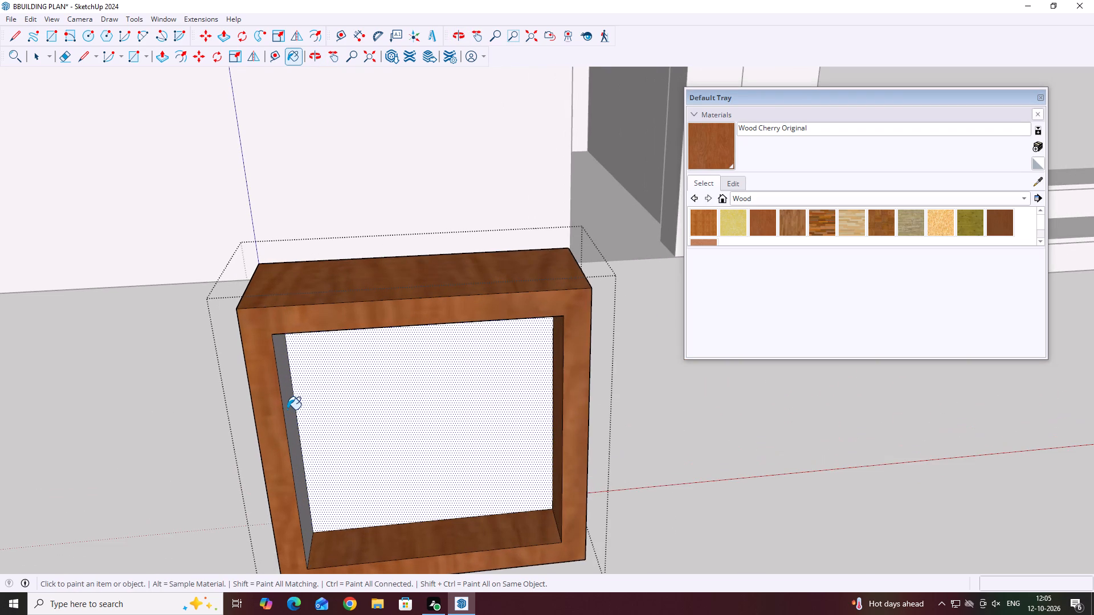
{"action": "middle_click_drag", "start_coordinate": [356, 317], "coordinate": [405, 229]}
{"action": "middle_click_drag", "start_coordinate": [401, 281], "coordinate": [448, 223]}
{"action": "scroll", "coordinate": [410, 272], "scroll_direction": "up", "scroll_amount": 1}
{"action": "middle_click_drag", "start_coordinate": [419, 301], "coordinate": [493, 232]}
{"action": "scroll", "coordinate": [490, 244], "scroll_direction": "up", "scroll_amount": 4}
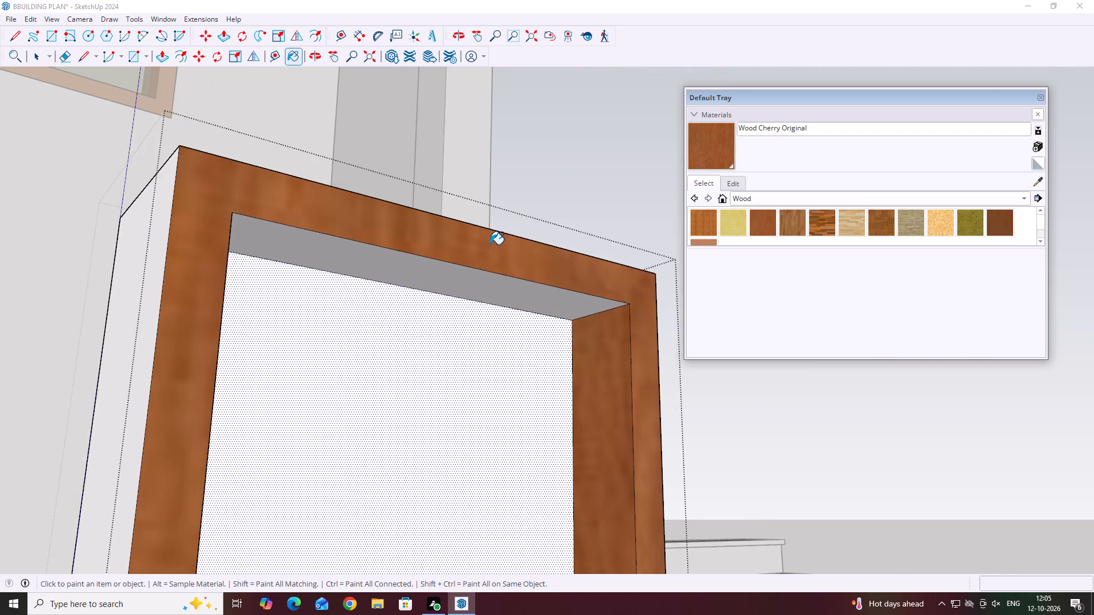
{"action": "left_click", "coordinate": [474, 286]}
Paint the remaining outer side of the frame, facing away from the entrance steps, with Wood Cherry Original.
{"action": "scroll", "coordinate": [528, 293], "scroll_direction": "down", "scroll_amount": 5}
{"action": "middle_click_drag", "start_coordinate": [213, 265], "coordinate": [374, 327]}
{"action": "scroll", "coordinate": [369, 328], "scroll_direction": "down", "scroll_amount": 8}
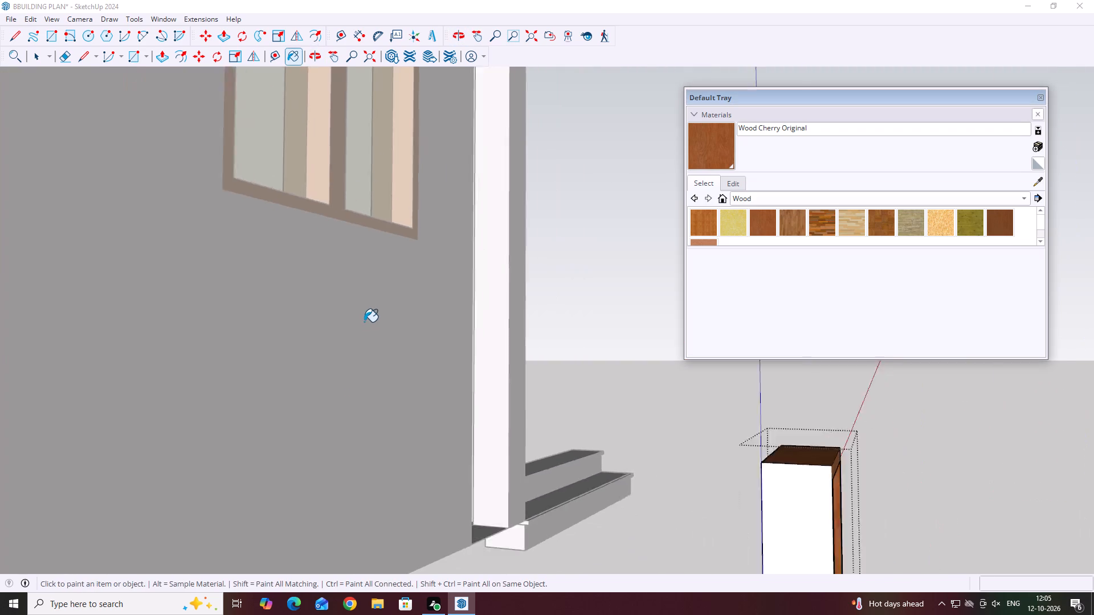
{"action": "scroll", "coordinate": [364, 322], "scroll_direction": "down", "scroll_amount": 2}
{"action": "middle_click_drag", "start_coordinate": [487, 479], "coordinate": [513, 500]}
{"action": "scroll", "coordinate": [529, 503], "scroll_direction": "down", "scroll_amount": 1}
{"action": "scroll", "coordinate": [667, 555], "scroll_direction": "up", "scroll_amount": 3}
{"action": "left_click", "coordinate": [664, 502]}
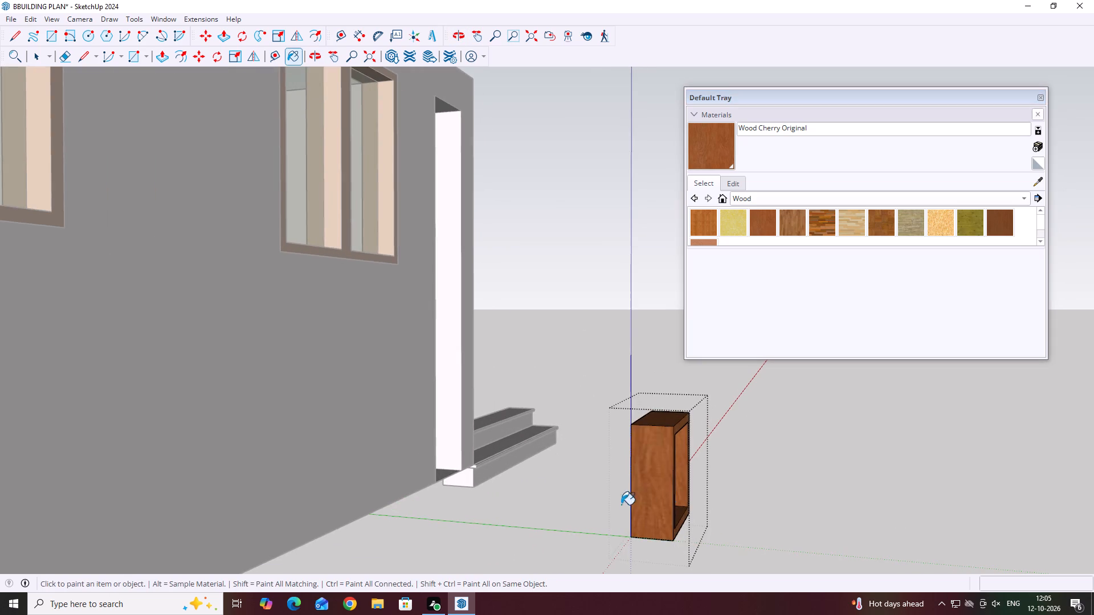
Paint the frame's rear border and the inner bottom and both inner sides behind the pane with Wood Cherry Original.
{"action": "middle_click_drag", "start_coordinate": [627, 510], "coordinate": [687, 534]}
{"action": "scroll", "coordinate": [641, 507], "scroll_direction": "up", "scroll_amount": 1}
{"action": "middle_click_drag", "start_coordinate": [696, 517], "coordinate": [595, 528]}
{"action": "middle_click", "coordinate": [594, 527]}
{"action": "scroll", "coordinate": [593, 527], "scroll_direction": "down", "scroll_amount": 4}
{"action": "middle_click_drag", "start_coordinate": [664, 493], "coordinate": [525, 510]}
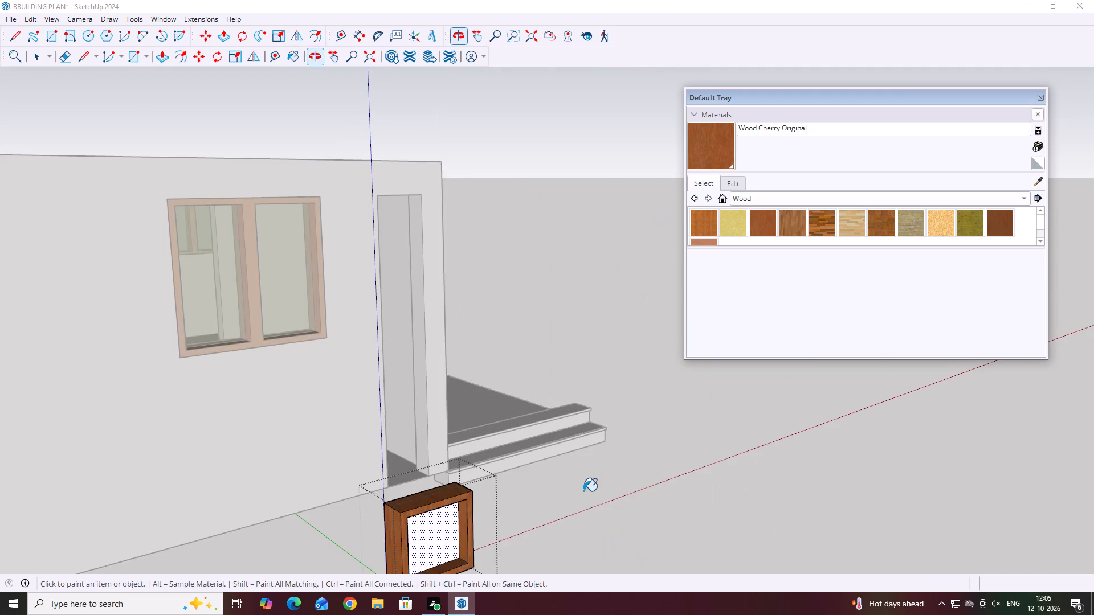
{"action": "scroll", "coordinate": [583, 491], "scroll_direction": "down", "scroll_amount": 9}
{"action": "middle_click_drag", "start_coordinate": [562, 499], "coordinate": [456, 524]}
{"action": "scroll", "coordinate": [513, 483], "scroll_direction": "down", "scroll_amount": 5}
{"action": "middle_click_drag", "start_coordinate": [535, 487], "coordinate": [334, 496]}
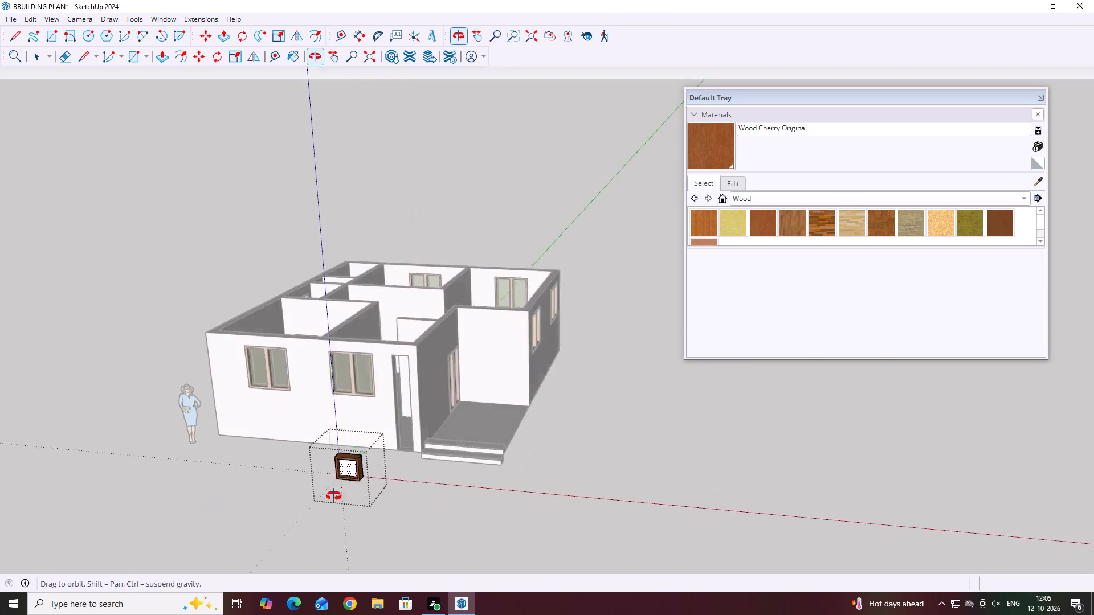
{"action": "middle_click_drag", "start_coordinate": [334, 496], "coordinate": [309, 483]}
{"action": "middle_click_drag", "start_coordinate": [376, 437], "coordinate": [306, 466]}
{"action": "middle_click_drag", "start_coordinate": [317, 407], "coordinate": [283, 443]}
{"action": "middle_click_drag", "start_coordinate": [336, 444], "coordinate": [283, 473]}
{"action": "scroll", "coordinate": [312, 420], "scroll_direction": "up", "scroll_amount": 8}
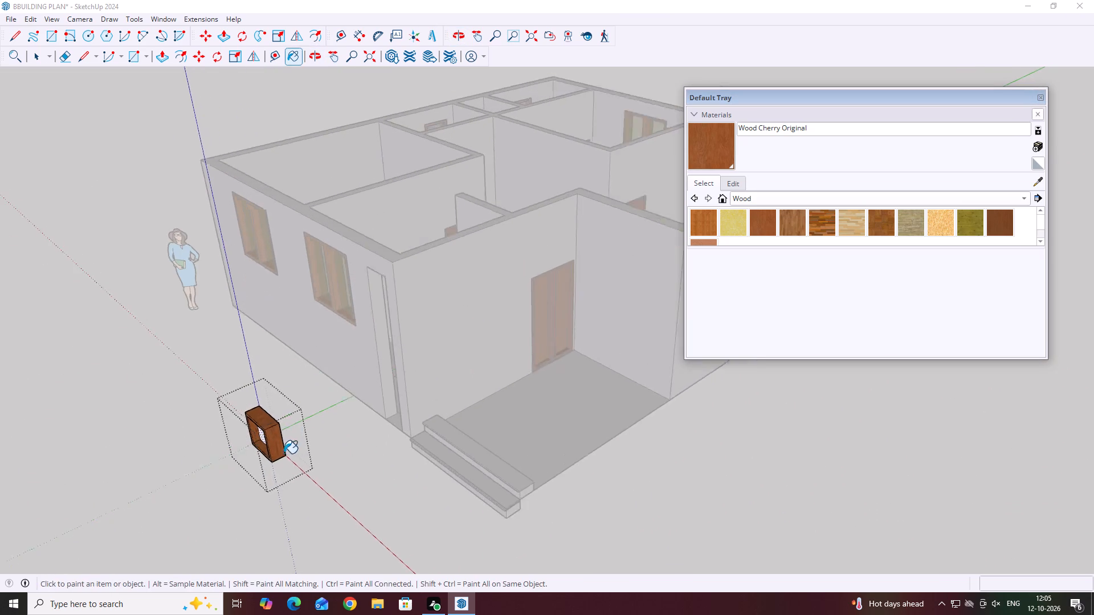
{"action": "scroll", "coordinate": [284, 453], "scroll_direction": "up", "scroll_amount": 1}
{"action": "middle_click_drag", "start_coordinate": [298, 452], "coordinate": [223, 490]}
{"action": "scroll", "coordinate": [280, 390], "scroll_direction": "up", "scroll_amount": 4}
{"action": "middle_click", "coordinate": [280, 388]}
{"action": "middle_click_drag", "start_coordinate": [249, 433], "coordinate": [138, 446]}
{"action": "scroll", "coordinate": [202, 323], "scroll_direction": "up", "scroll_amount": 8}
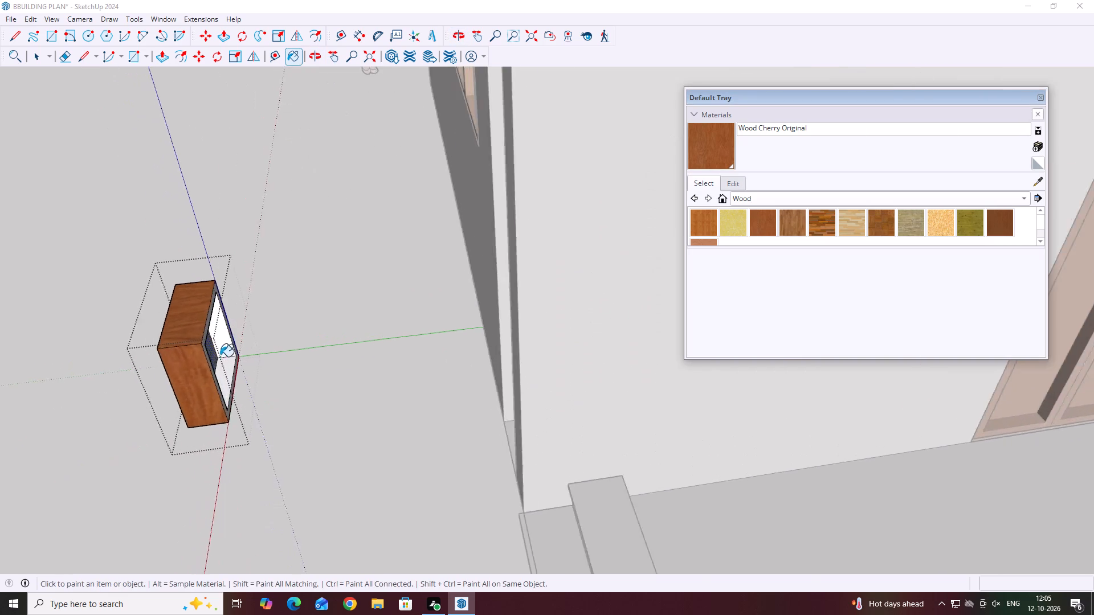
{"action": "scroll", "coordinate": [220, 356], "scroll_direction": "up", "scroll_amount": 3}
{"action": "middle_click", "coordinate": [222, 358]}
{"action": "middle_click_drag", "start_coordinate": [226, 363], "coordinate": [191, 376]}
{"action": "scroll", "coordinate": [220, 348], "scroll_direction": "up", "scroll_amount": 10}
{"action": "middle_click_drag", "start_coordinate": [214, 333], "coordinate": [203, 325]}
{"action": "left_click", "coordinate": [150, 283]}
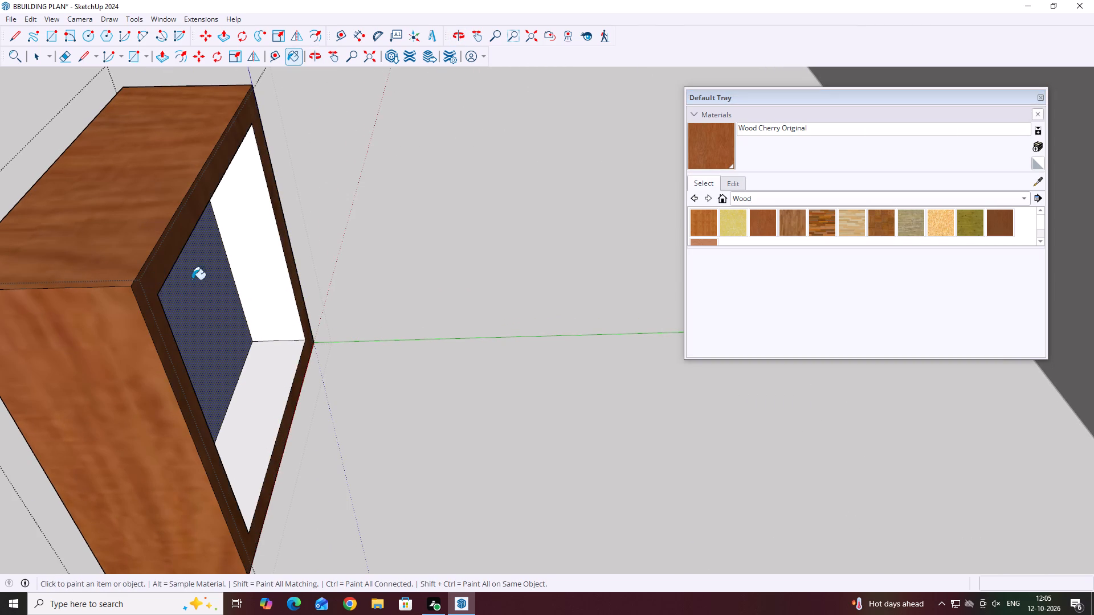
{"action": "left_click", "coordinate": [268, 374]}
{"action": "left_click", "coordinate": [271, 306]}
{"action": "middle_click_drag", "start_coordinate": [277, 311], "coordinate": [179, 356]}
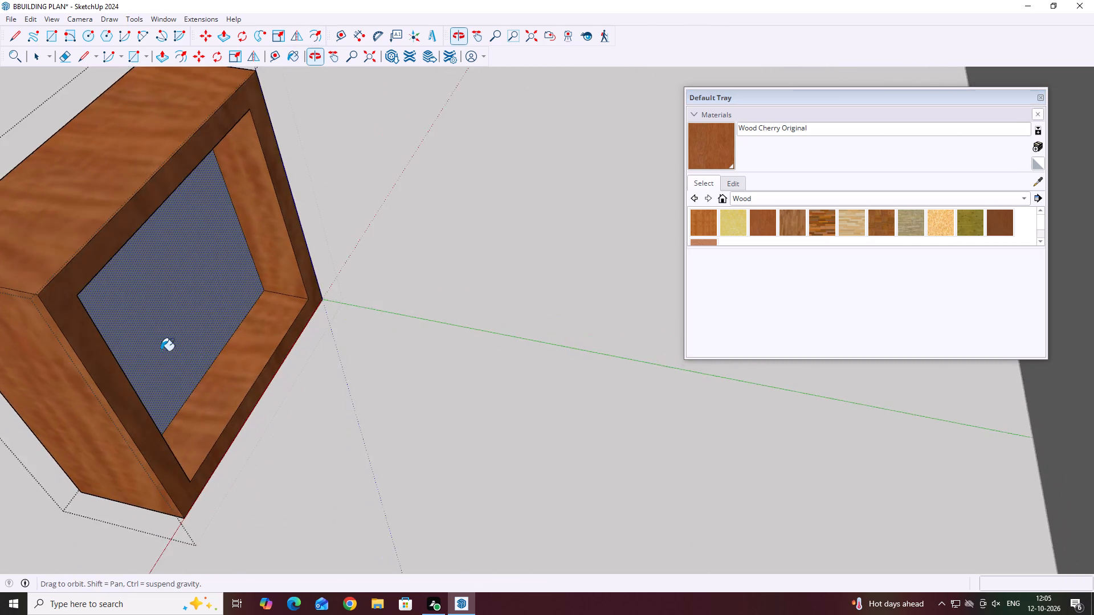
{"action": "scroll", "coordinate": [142, 369], "scroll_direction": "up", "scroll_amount": 1}
{"action": "middle_click_drag", "start_coordinate": [269, 342], "coordinate": [88, 383]}
{"action": "middle_click_drag", "start_coordinate": [244, 292], "coordinate": [100, 307]}
{"action": "middle_click_drag", "start_coordinate": [280, 191], "coordinate": [185, 194]}
{"action": "scroll", "coordinate": [349, 131], "scroll_direction": "up", "scroll_amount": 2}
{"action": "left_click", "coordinate": [307, 125]}
Examine the small window frame from the back and the front for faces still without wood.
{"action": "scroll", "coordinate": [329, 296], "scroll_direction": "down", "scroll_amount": 15}
{"action": "scroll", "coordinate": [372, 372], "scroll_direction": "down", "scroll_amount": 5}
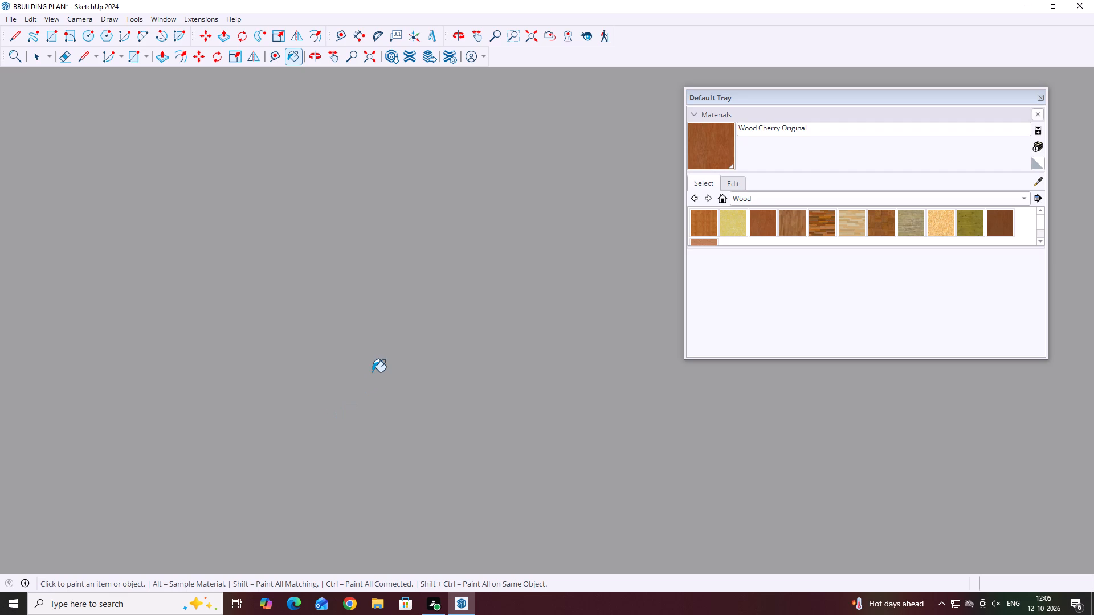
{"action": "scroll", "coordinate": [372, 372], "scroll_direction": "down", "scroll_amount": 20}
{"action": "scroll", "coordinate": [372, 372], "scroll_direction": "down", "scroll_amount": 20}
{"action": "scroll", "coordinate": [372, 372], "scroll_direction": "down", "scroll_amount": 13}
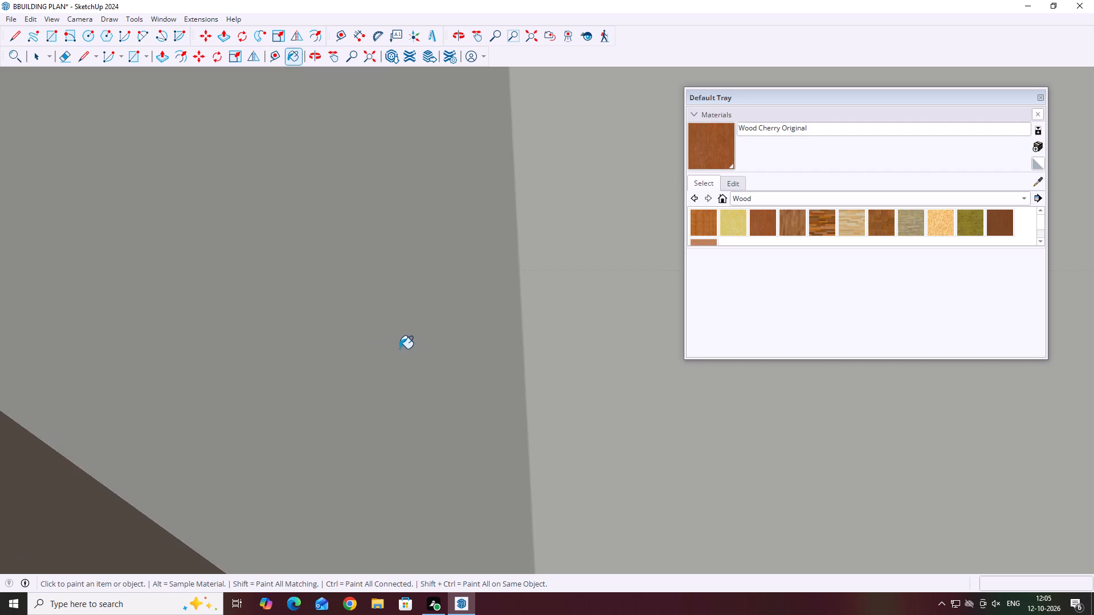
{"action": "scroll", "coordinate": [399, 348], "scroll_direction": "down", "scroll_amount": 20}
{"action": "middle_click_drag", "start_coordinate": [503, 345], "coordinate": [434, 420]}
{"action": "scroll", "coordinate": [411, 383], "scroll_direction": "down", "scroll_amount": 8}
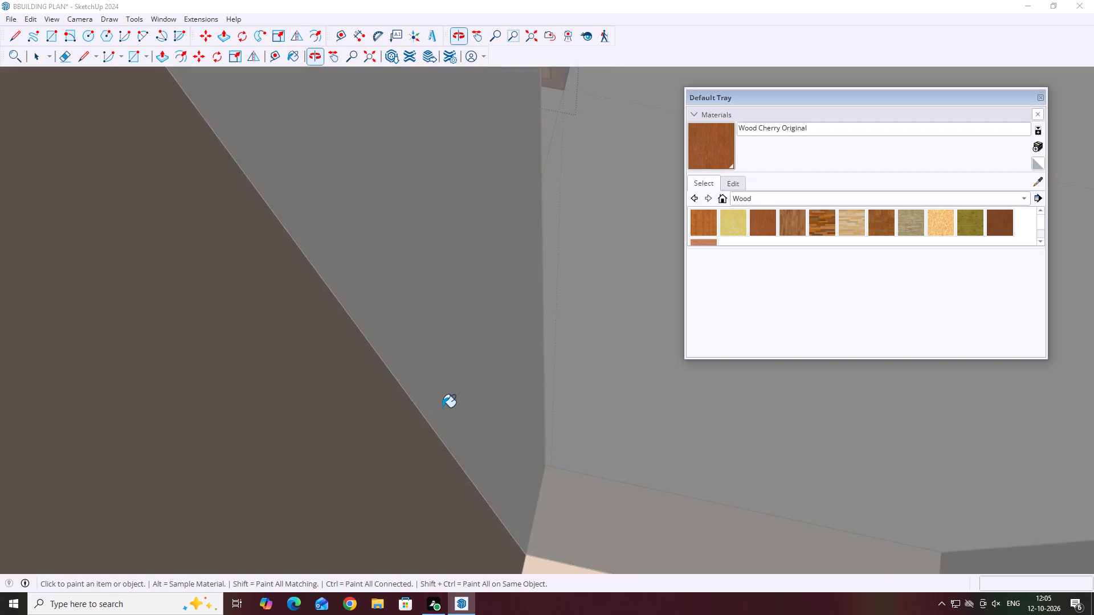
{"action": "scroll", "coordinate": [442, 407], "scroll_direction": "down", "scroll_amount": 20}
{"action": "scroll", "coordinate": [442, 407], "scroll_direction": "down", "scroll_amount": 13}
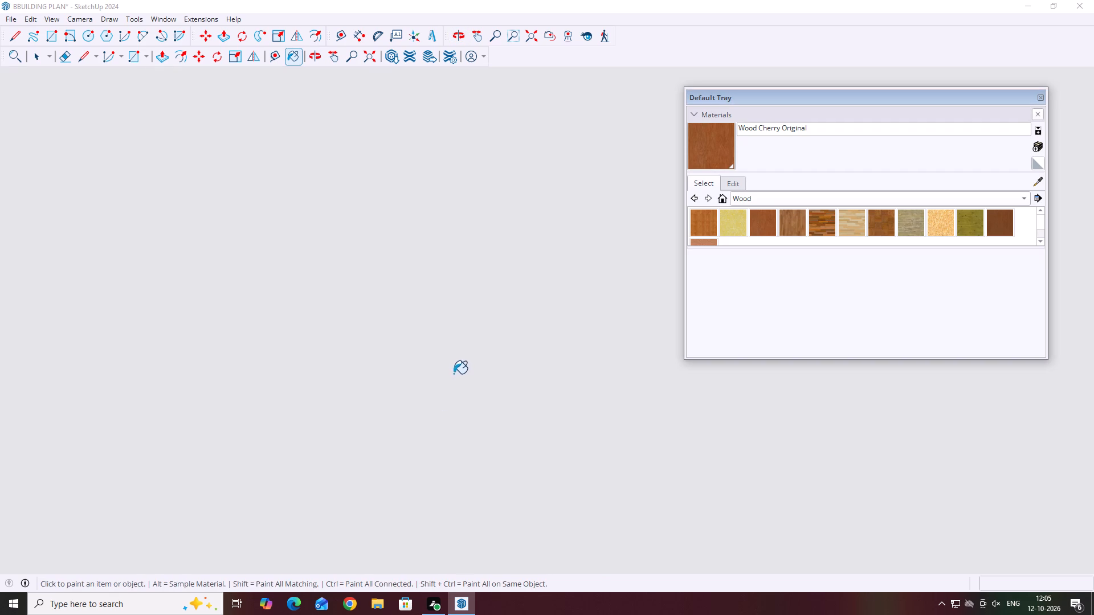
{"action": "scroll", "coordinate": [453, 374], "scroll_direction": "down", "scroll_amount": 20}
{"action": "scroll", "coordinate": [455, 356], "scroll_direction": "down", "scroll_amount": 11}
{"action": "scroll", "coordinate": [455, 361], "scroll_direction": "down", "scroll_amount": 20}
{"action": "scroll", "coordinate": [455, 361], "scroll_direction": "down", "scroll_amount": 20}
{"action": "scroll", "coordinate": [455, 361], "scroll_direction": "down", "scroll_amount": 2}
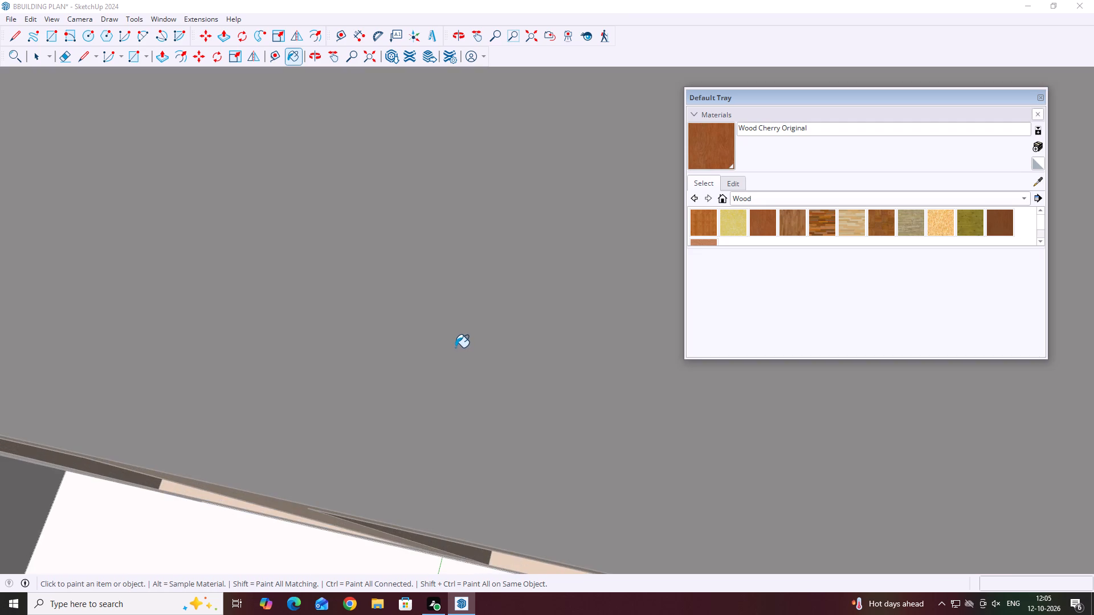
{"action": "scroll", "coordinate": [455, 347], "scroll_direction": "down", "scroll_amount": 20}
{"action": "scroll", "coordinate": [455, 347], "scroll_direction": "down", "scroll_amount": 20}
{"action": "scroll", "coordinate": [455, 347], "scroll_direction": "down", "scroll_amount": 10}
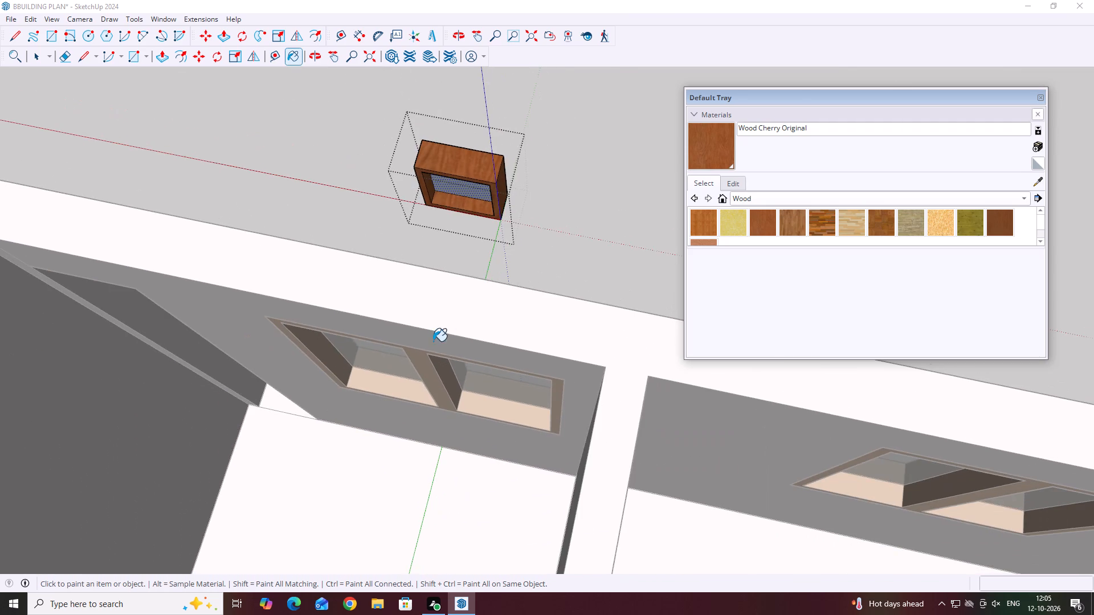
{"action": "middle_click_drag", "start_coordinate": [456, 216], "coordinate": [336, 187]}
{"action": "middle_click_drag", "start_coordinate": [475, 188], "coordinate": [230, 224]}
{"action": "scroll", "coordinate": [230, 224], "scroll_direction": "down", "scroll_amount": 1}
{"action": "middle_click_drag", "start_coordinate": [414, 225], "coordinate": [294, 233]}
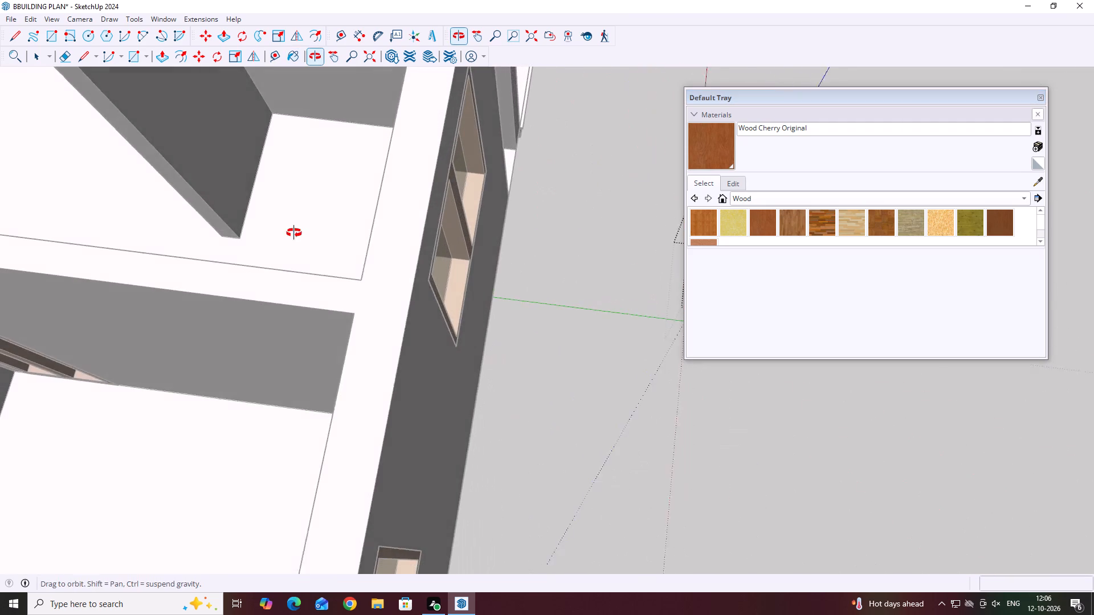
{"action": "middle_click_drag", "start_coordinate": [294, 233], "coordinate": [286, 237]}
{"action": "scroll", "coordinate": [281, 310], "scroll_direction": "down", "scroll_amount": 6}
{"action": "middle_click", "coordinate": [281, 311]}
{"action": "scroll", "coordinate": [277, 306], "scroll_direction": "down", "scroll_amount": 7}
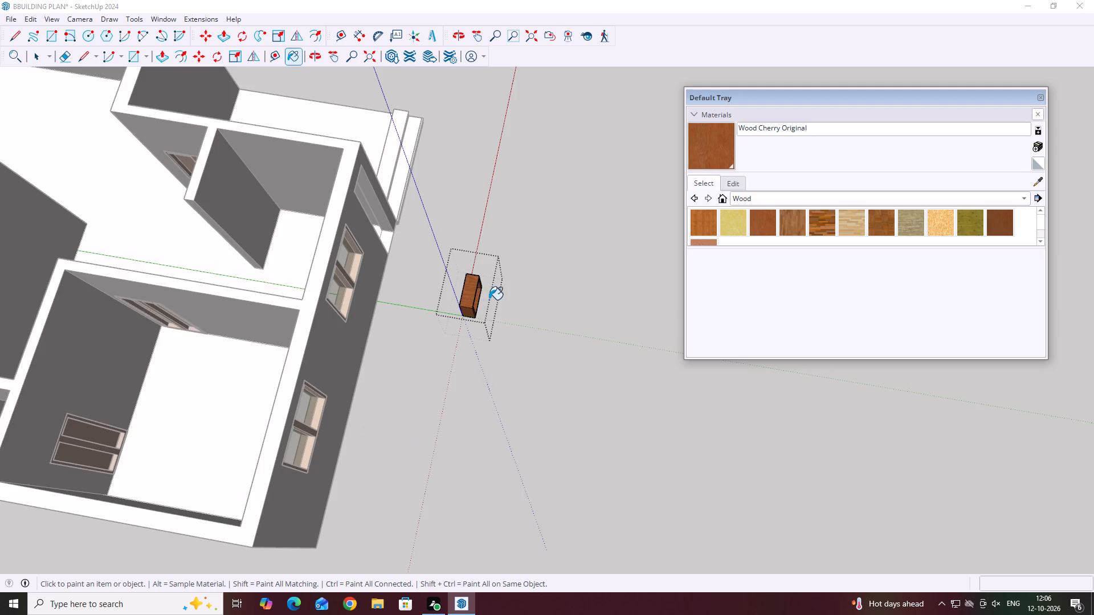
{"action": "scroll", "coordinate": [489, 300], "scroll_direction": "up", "scroll_amount": 8}
{"action": "middle_click_drag", "start_coordinate": [491, 289], "coordinate": [406, 256]}
{"action": "middle_click_drag", "start_coordinate": [515, 296], "coordinate": [444, 237]}
{"action": "middle_click_drag", "start_coordinate": [493, 270], "coordinate": [458, 209]}
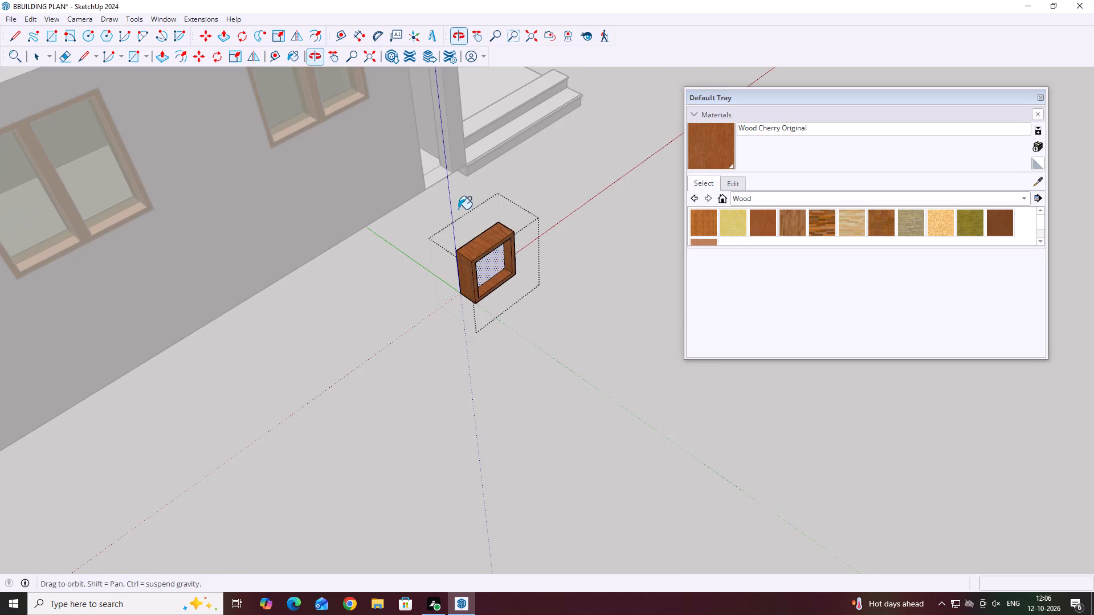
{"action": "middle_click_drag", "start_coordinate": [458, 209], "coordinate": [458, 211]}
{"action": "middle_click_drag", "start_coordinate": [504, 290], "coordinate": [448, 112]}
{"action": "scroll", "coordinate": [512, 182], "scroll_direction": "up", "scroll_amount": 12}
{"action": "middle_click_drag", "start_coordinate": [473, 209], "coordinate": [460, 141]}
{"action": "scroll", "coordinate": [502, 101], "scroll_direction": "up", "scroll_amount": 1}
{"action": "middle_click_drag", "start_coordinate": [509, 141], "coordinate": [548, 276]}
{"action": "scroll", "coordinate": [496, 245], "scroll_direction": "down", "scroll_amount": 2}
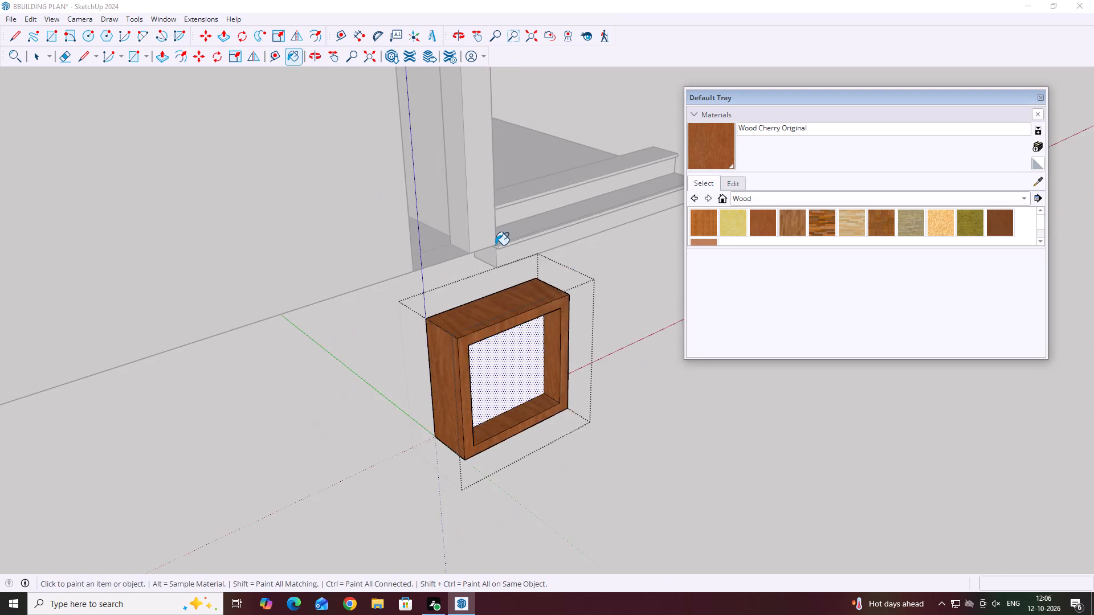
Paint the inner top face of the frame behind the pane with Wood Cherry Original and finish painting.
{"action": "scroll", "coordinate": [495, 245], "scroll_direction": "down", "scroll_amount": 10}
{"action": "middle_click_drag", "start_coordinate": [460, 290], "coordinate": [485, 345]}
{"action": "scroll", "coordinate": [475, 317], "scroll_direction": "down", "scroll_amount": 5}
{"action": "middle_click_drag", "start_coordinate": [477, 286], "coordinate": [483, 290]}
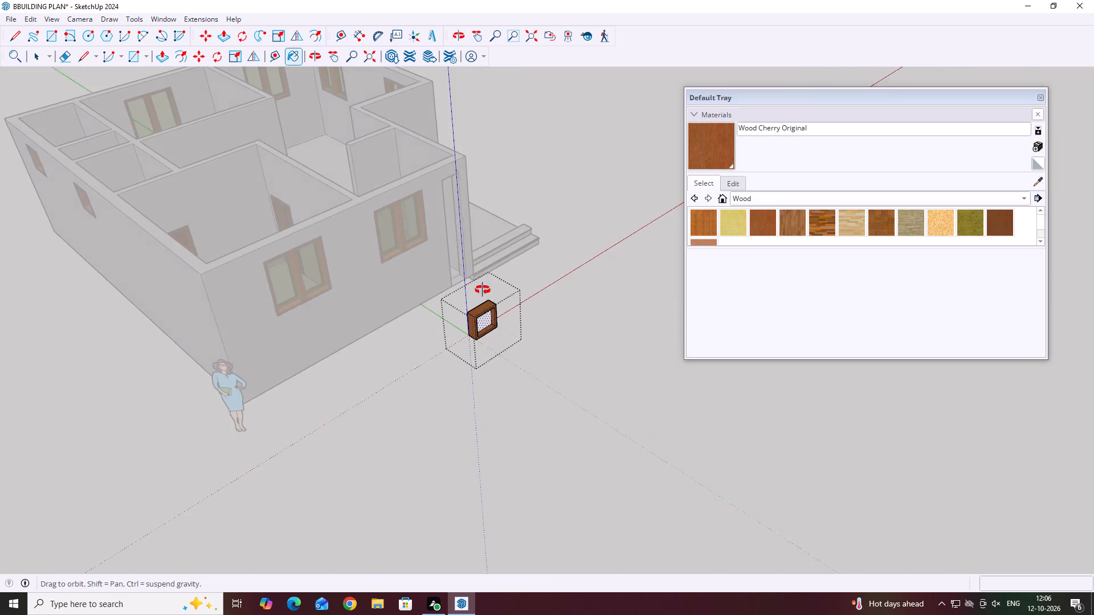
{"action": "middle_click_drag", "start_coordinate": [483, 290], "coordinate": [491, 402]}
{"action": "scroll", "coordinate": [485, 389], "scroll_direction": "down", "scroll_amount": 1}
{"action": "middle_click_drag", "start_coordinate": [477, 347], "coordinate": [529, 424]}
{"action": "scroll", "coordinate": [515, 403], "scroll_direction": "down", "scroll_amount": 2}
{"action": "middle_click_drag", "start_coordinate": [473, 415], "coordinate": [664, 401]}
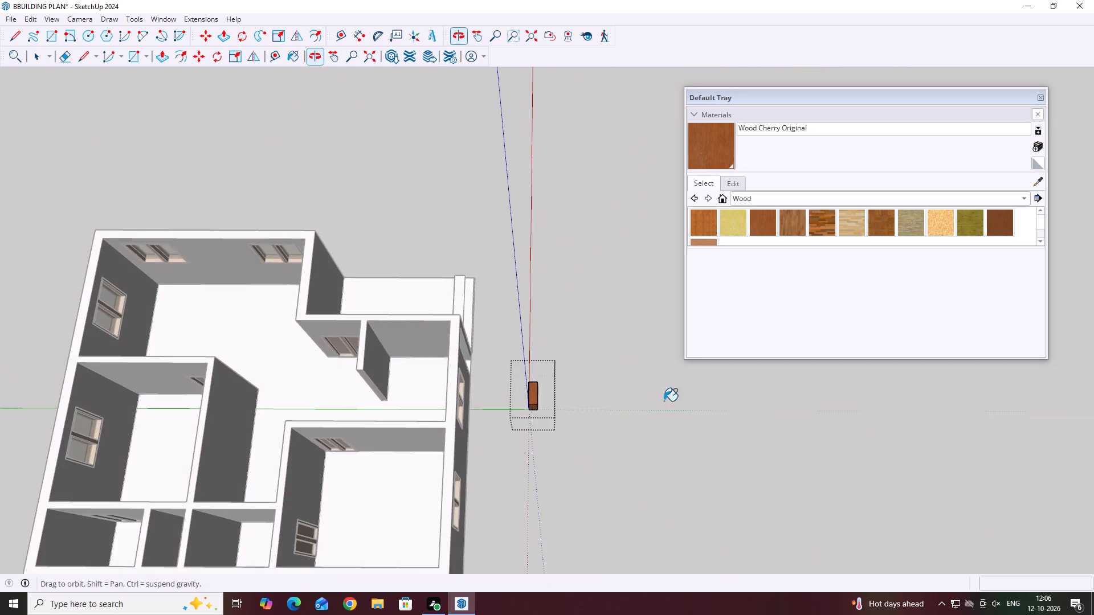
{"action": "middle_click_drag", "start_coordinate": [664, 401], "coordinate": [659, 405]}
{"action": "middle_click_drag", "start_coordinate": [481, 398], "coordinate": [645, 396]}
{"action": "scroll", "coordinate": [524, 400], "scroll_direction": "up", "scroll_amount": 13}
{"action": "middle_click_drag", "start_coordinate": [581, 391], "coordinate": [581, 384]}
{"action": "middle_click_drag", "start_coordinate": [555, 404], "coordinate": [610, 338]}
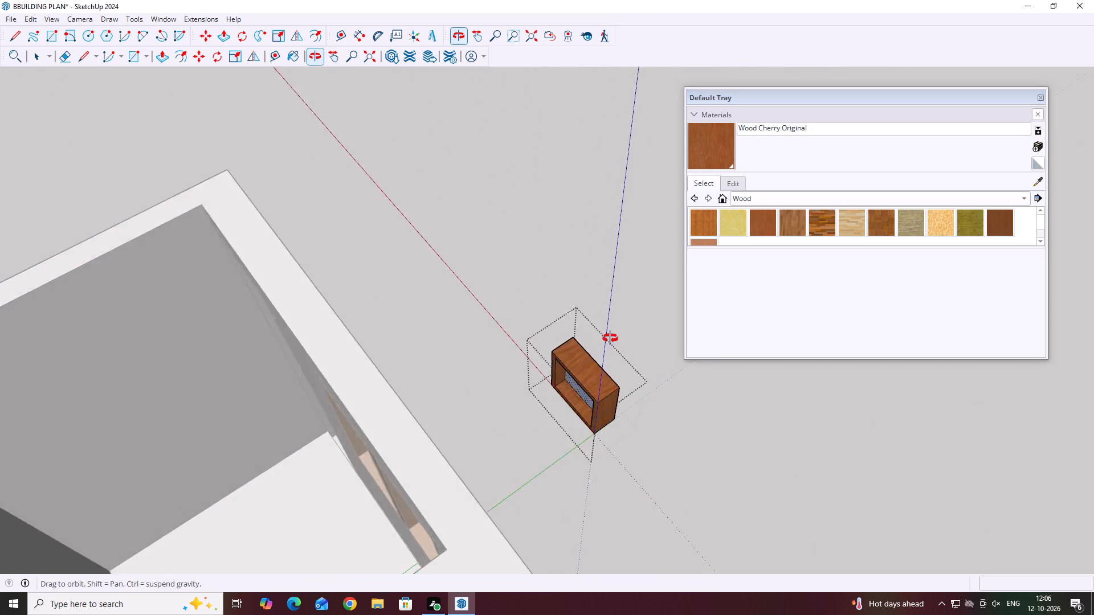
{"action": "middle_click_drag", "start_coordinate": [610, 338], "coordinate": [627, 277]}
{"action": "middle_click_drag", "start_coordinate": [550, 405], "coordinate": [632, 449]}
{"action": "scroll", "coordinate": [573, 369], "scroll_direction": "up", "scroll_amount": 4}
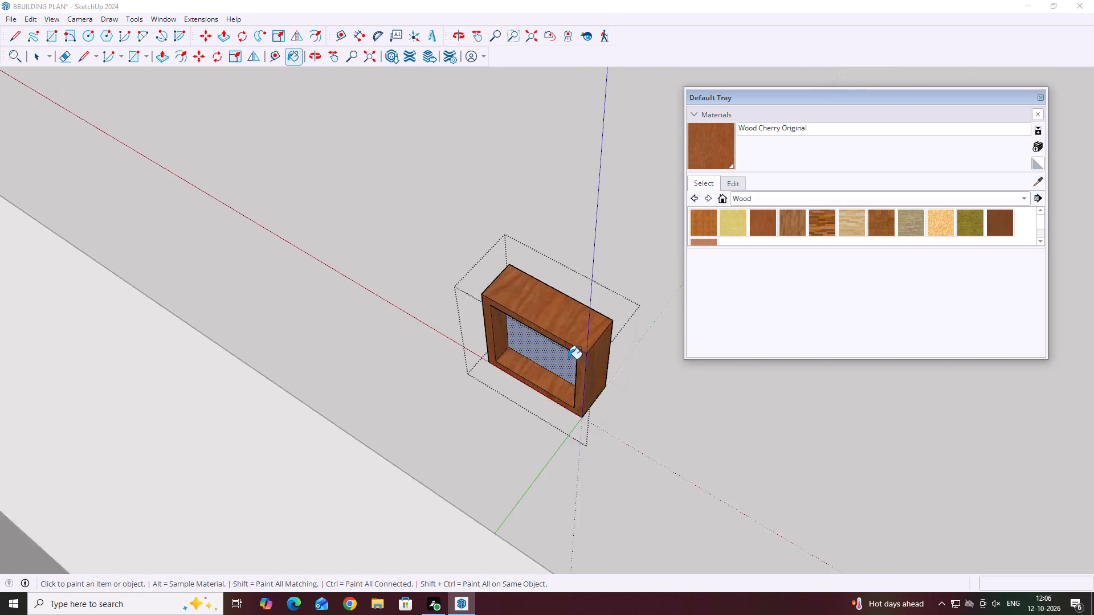
{"action": "scroll", "coordinate": [568, 359], "scroll_direction": "up", "scroll_amount": 12}
{"action": "middle_click_drag", "start_coordinate": [560, 355], "coordinate": [554, 336]}
{"action": "middle_click_drag", "start_coordinate": [555, 278], "coordinate": [623, 146]}
{"action": "middle_click_drag", "start_coordinate": [544, 161], "coordinate": [540, 87]}
{"action": "middle_click_drag", "start_coordinate": [519, 155], "coordinate": [519, 147]}
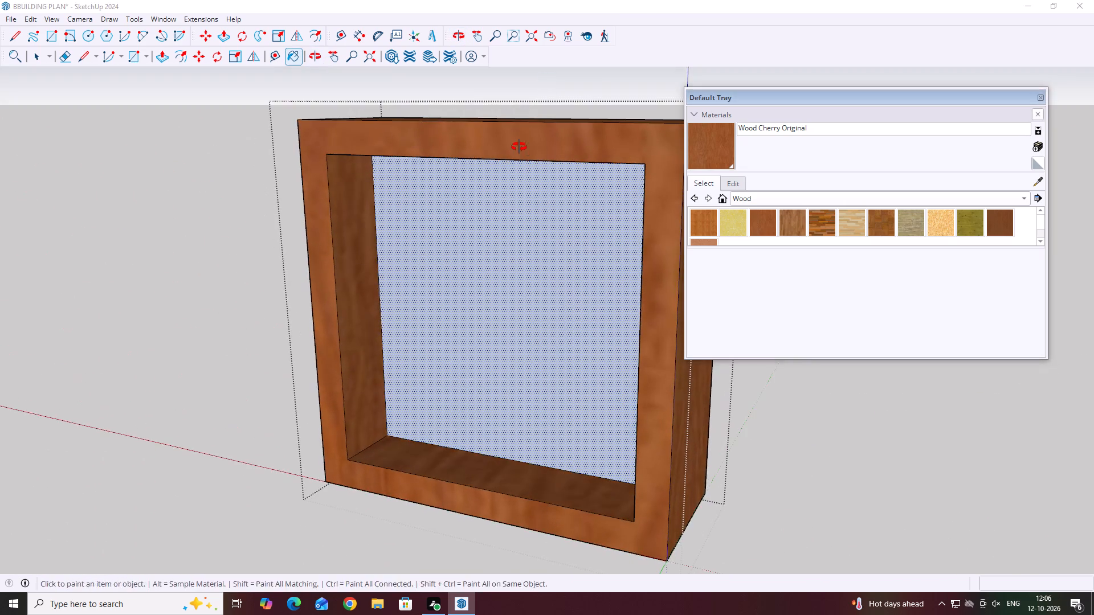
{"action": "middle_click_drag", "start_coordinate": [519, 147], "coordinate": [526, 62]}
{"action": "middle_click_drag", "start_coordinate": [482, 153], "coordinate": [494, 116]}
{"action": "scroll", "coordinate": [484, 149], "scroll_direction": "up", "scroll_amount": 4}
{"action": "left_click", "coordinate": [517, 147]}
{"action": "scroll", "coordinate": [352, 248], "scroll_direction": "down", "scroll_amount": 12}
{"action": "middle_click", "coordinate": [338, 257]}
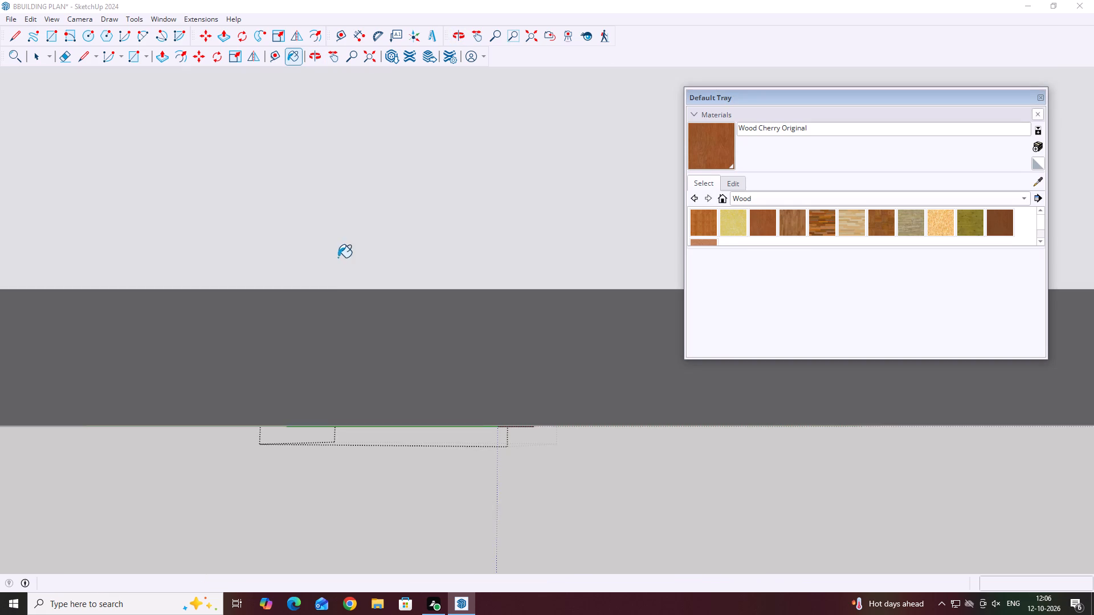
{"action": "middle_click_drag", "start_coordinate": [340, 328], "coordinate": [412, 469]}
{"action": "scroll", "coordinate": [409, 460], "scroll_direction": "down", "scroll_amount": 20}
{"action": "scroll", "coordinate": [409, 460], "scroll_direction": "down", "scroll_amount": 4}
{"action": "middle_click", "coordinate": [375, 364]}
{"action": "middle_click", "coordinate": [375, 357]}
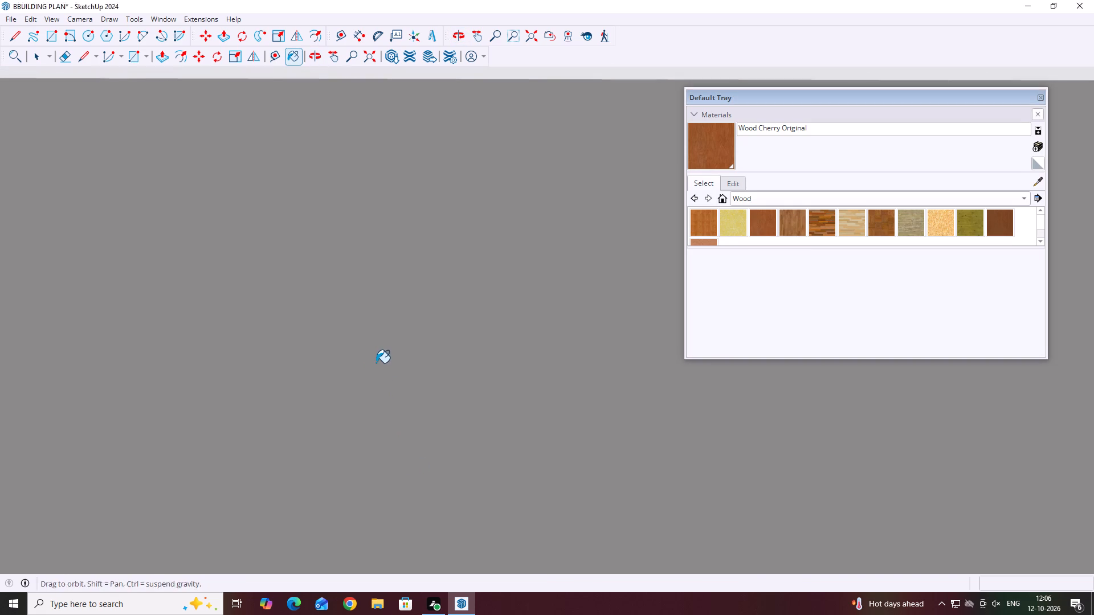
{"action": "scroll", "coordinate": [376, 363], "scroll_direction": "down", "scroll_amount": 8}
{"action": "middle_click", "coordinate": [376, 360]}
{"action": "scroll", "coordinate": [358, 330], "scroll_direction": "down", "scroll_amount": 14}
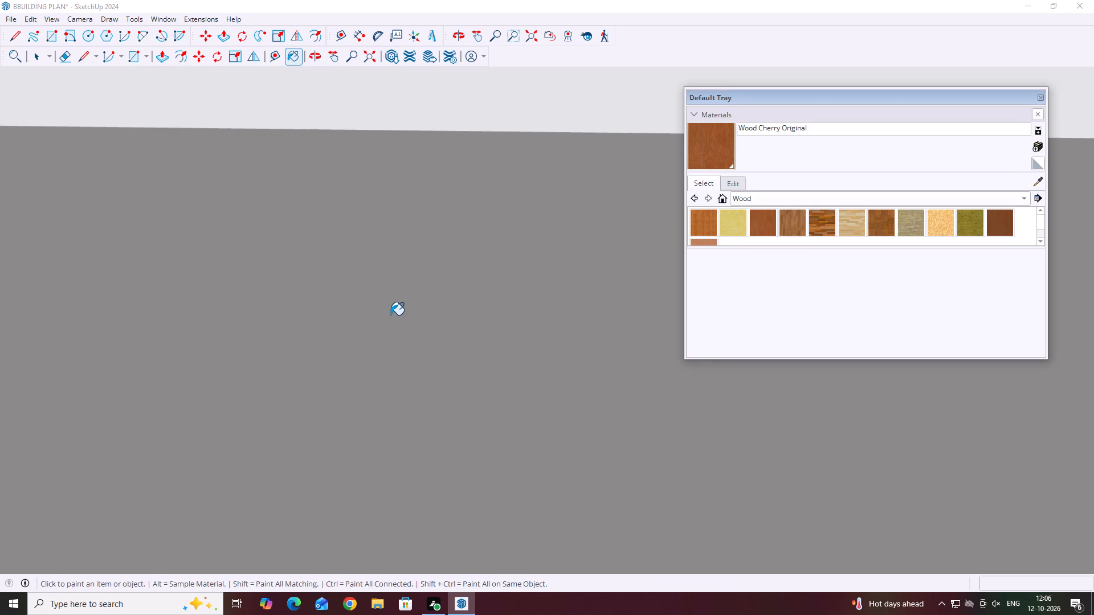
{"action": "key", "text": "Escape"}
{"action": "key", "text": "space"}
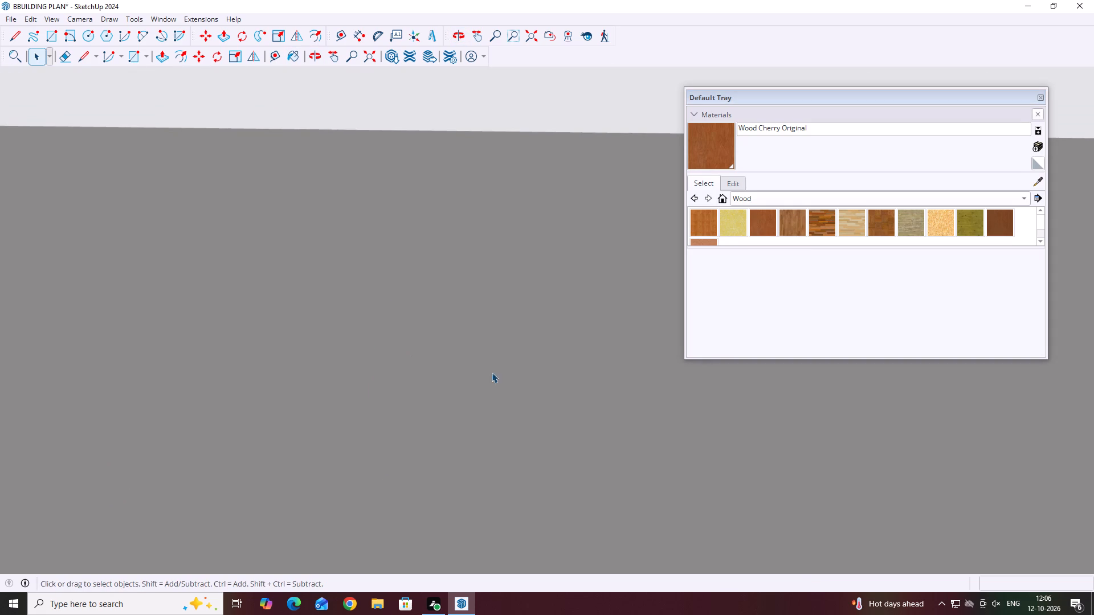
Close the Default Tray with the wood materials.
{"action": "left_click", "coordinate": [1041, 95]}
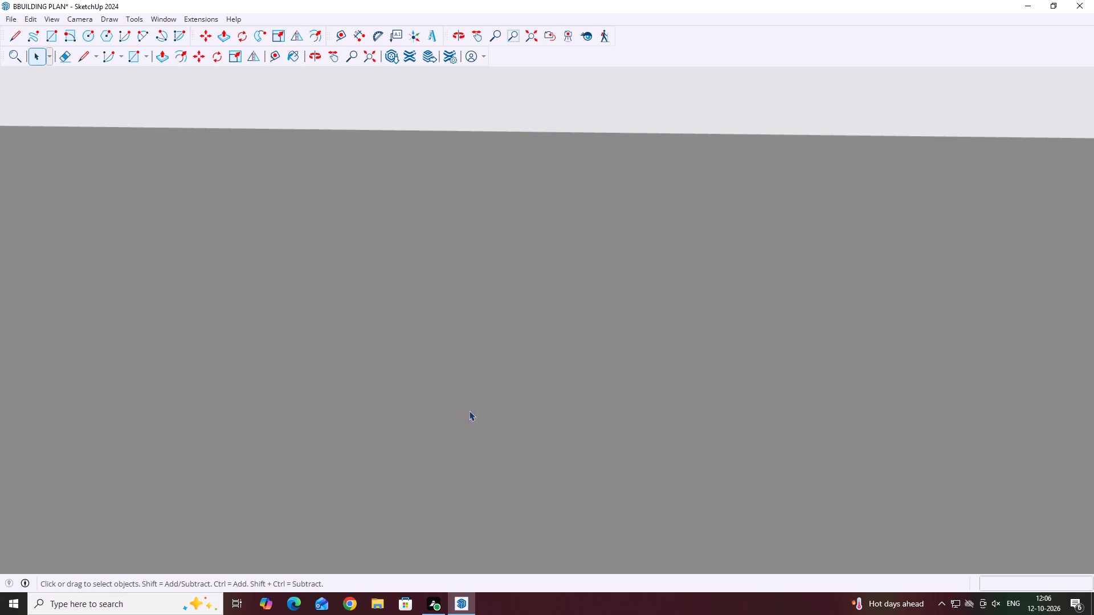
Bring the whole house into view and leave the small window's group editing.
{"action": "scroll", "coordinate": [468, 399], "scroll_direction": "down", "scroll_amount": 20}
{"action": "scroll", "coordinate": [468, 399], "scroll_direction": "down", "scroll_amount": 20}
{"action": "scroll", "coordinate": [468, 399], "scroll_direction": "down", "scroll_amount": 1}
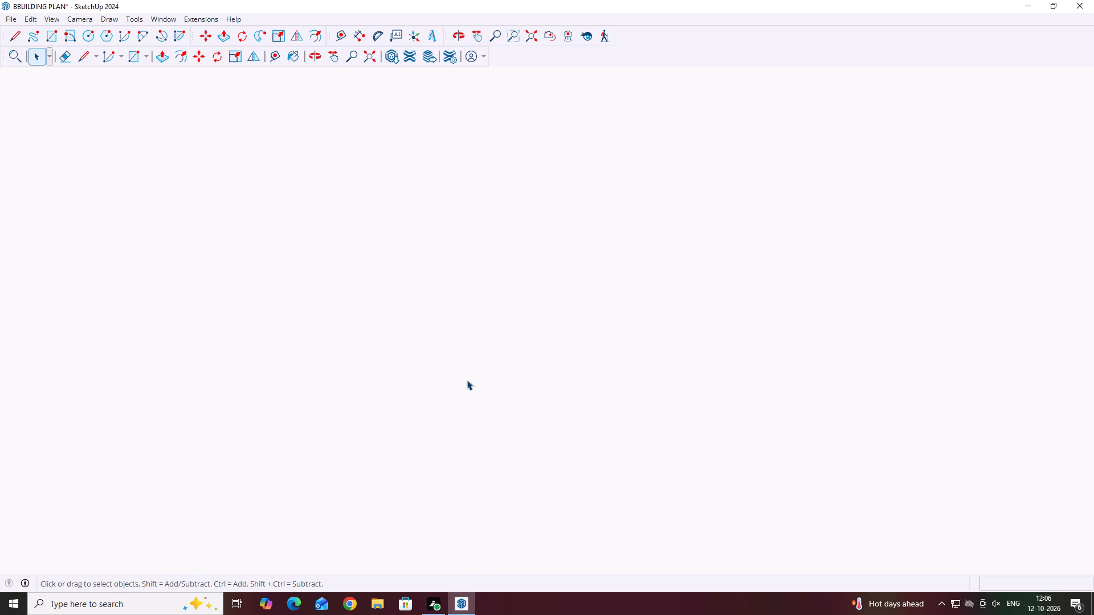
{"action": "scroll", "coordinate": [467, 380], "scroll_direction": "down", "scroll_amount": 20}
{"action": "scroll", "coordinate": [467, 380], "scroll_direction": "down", "scroll_amount": 15}
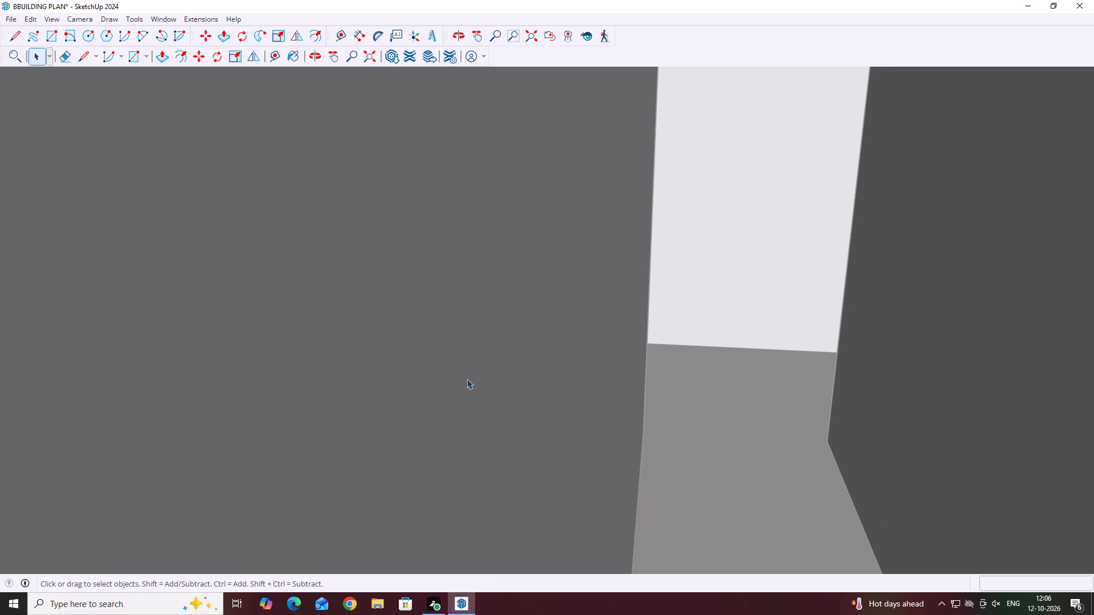
{"action": "scroll", "coordinate": [467, 379], "scroll_direction": "down", "scroll_amount": 2}
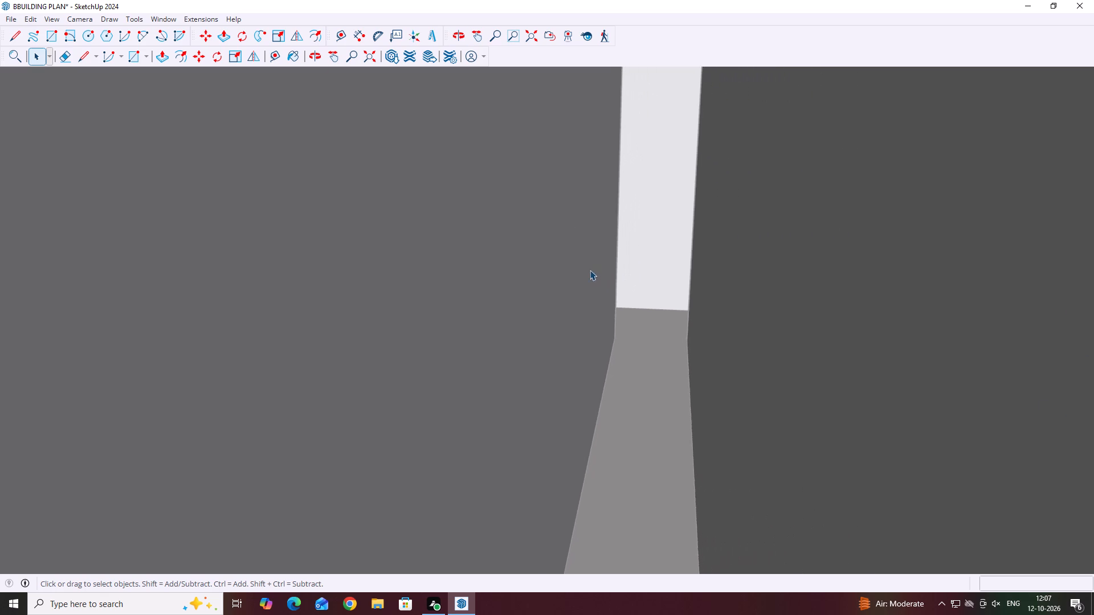
{"action": "scroll", "coordinate": [590, 270], "scroll_direction": "down", "scroll_amount": 2}
{"action": "scroll", "coordinate": [548, 278], "scroll_direction": "down", "scroll_amount": 20}
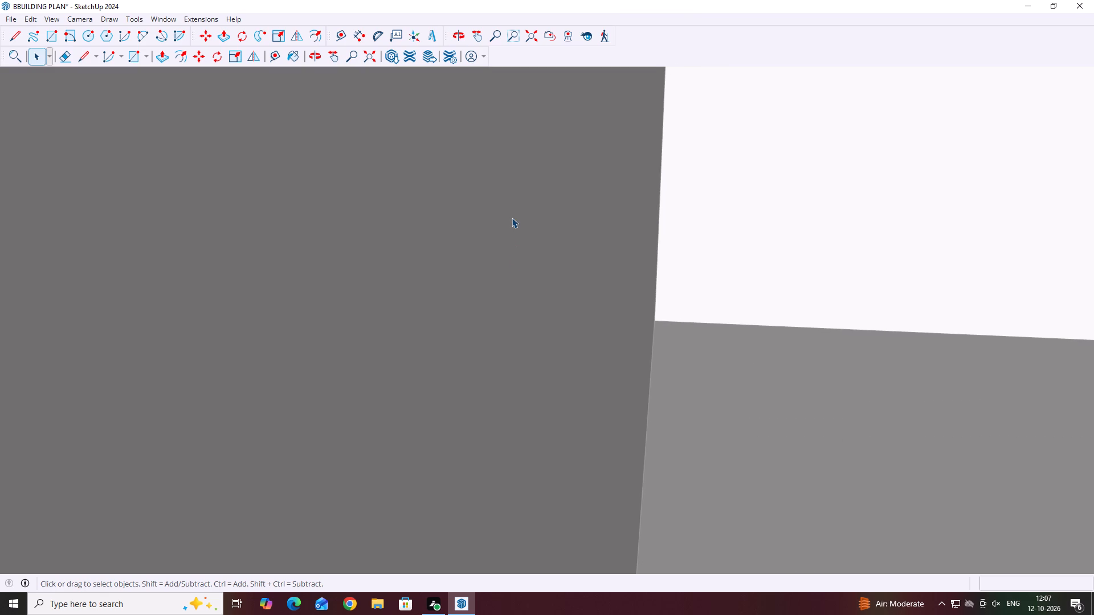
{"action": "scroll", "coordinate": [512, 218], "scroll_direction": "down", "scroll_amount": 2}
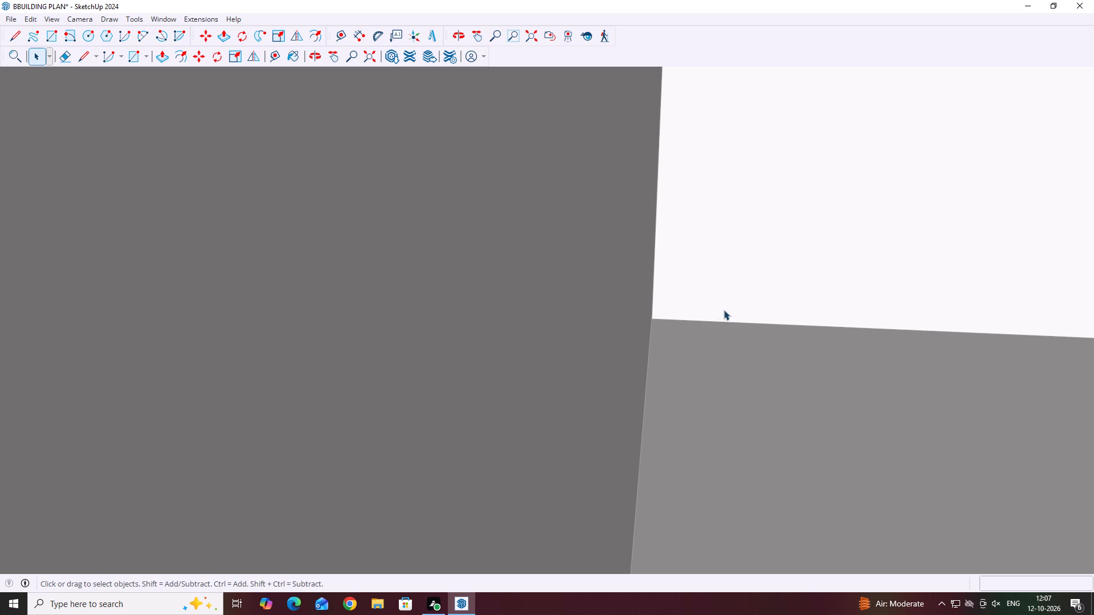
{"action": "scroll", "coordinate": [556, 387], "scroll_direction": "down", "scroll_amount": 20}
{"action": "scroll", "coordinate": [556, 387], "scroll_direction": "down", "scroll_amount": 7}
{"action": "scroll", "coordinate": [497, 319], "scroll_direction": "down", "scroll_amount": 3}
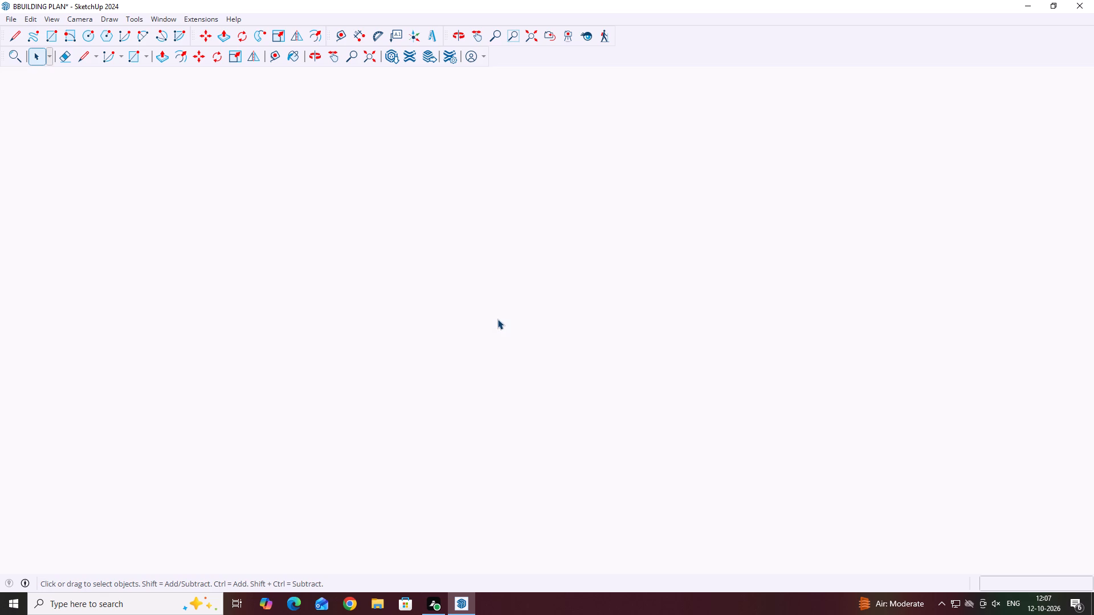
{"action": "scroll", "coordinate": [497, 319], "scroll_direction": "down", "scroll_amount": 20}
{"action": "scroll", "coordinate": [497, 319], "scroll_direction": "down", "scroll_amount": 4}
{"action": "middle_click_drag", "start_coordinate": [526, 301], "coordinate": [522, 307]}
{"action": "scroll", "coordinate": [350, 424], "scroll_direction": "down", "scroll_amount": 11}
{"action": "scroll", "coordinate": [363, 446], "scroll_direction": "down", "scroll_amount": 20}
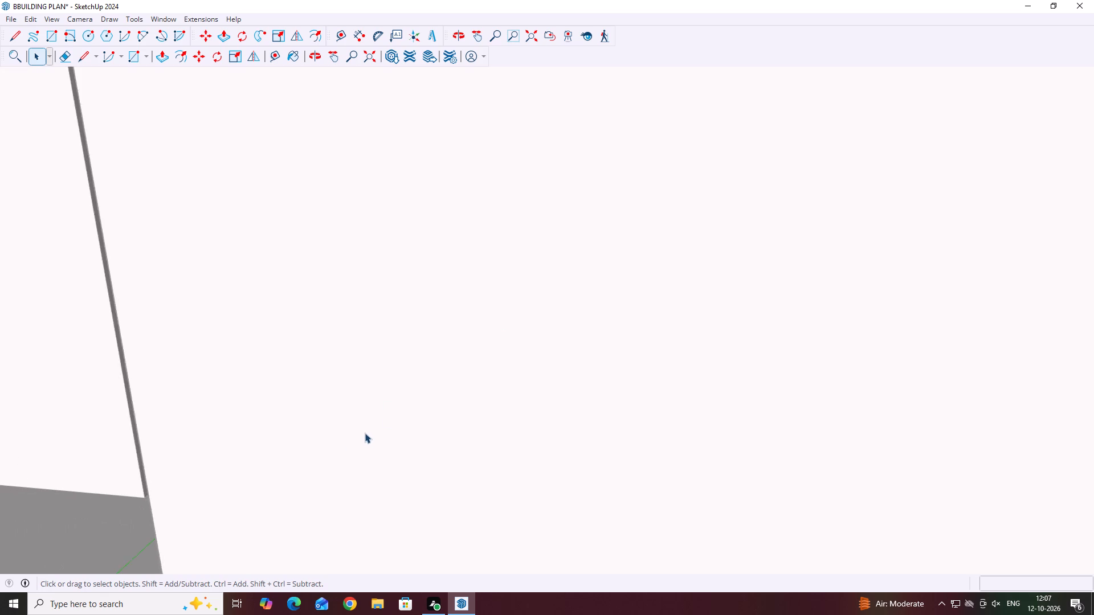
{"action": "scroll", "coordinate": [365, 433], "scroll_direction": "down", "scroll_amount": 20}
{"action": "scroll", "coordinate": [365, 433], "scroll_direction": "down", "scroll_amount": 1}
{"action": "middle_click", "coordinate": [366, 424]}
{"action": "scroll", "coordinate": [367, 421], "scroll_direction": "down", "scroll_amount": 12}
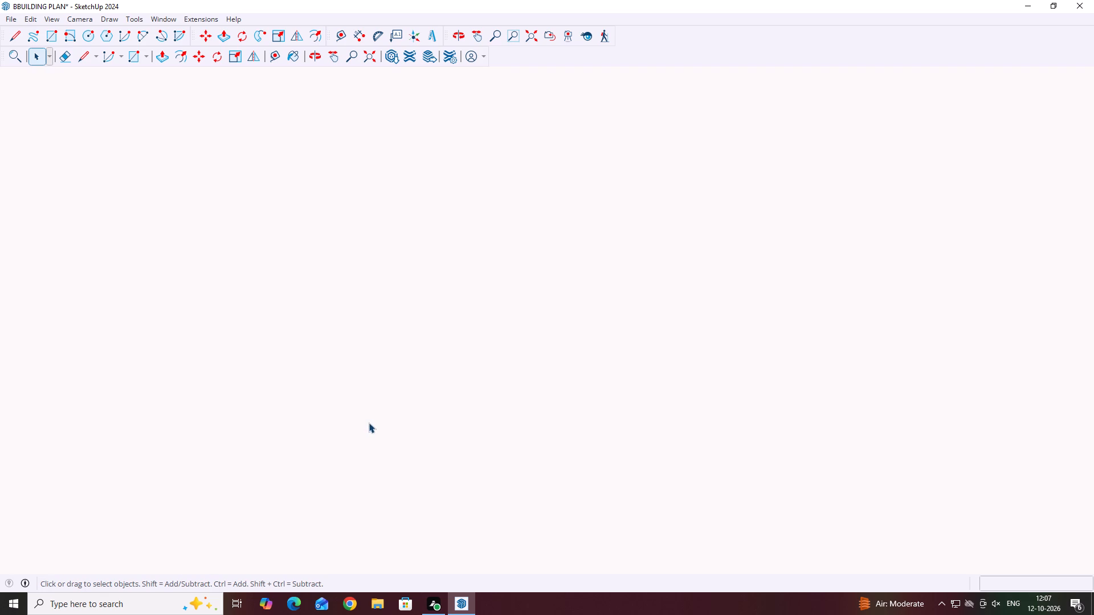
{"action": "scroll", "coordinate": [369, 423], "scroll_direction": "down", "scroll_amount": 10}
{"action": "middle_click_drag", "start_coordinate": [379, 400], "coordinate": [590, 453]}
{"action": "scroll", "coordinate": [667, 427], "scroll_direction": "down", "scroll_amount": 6}
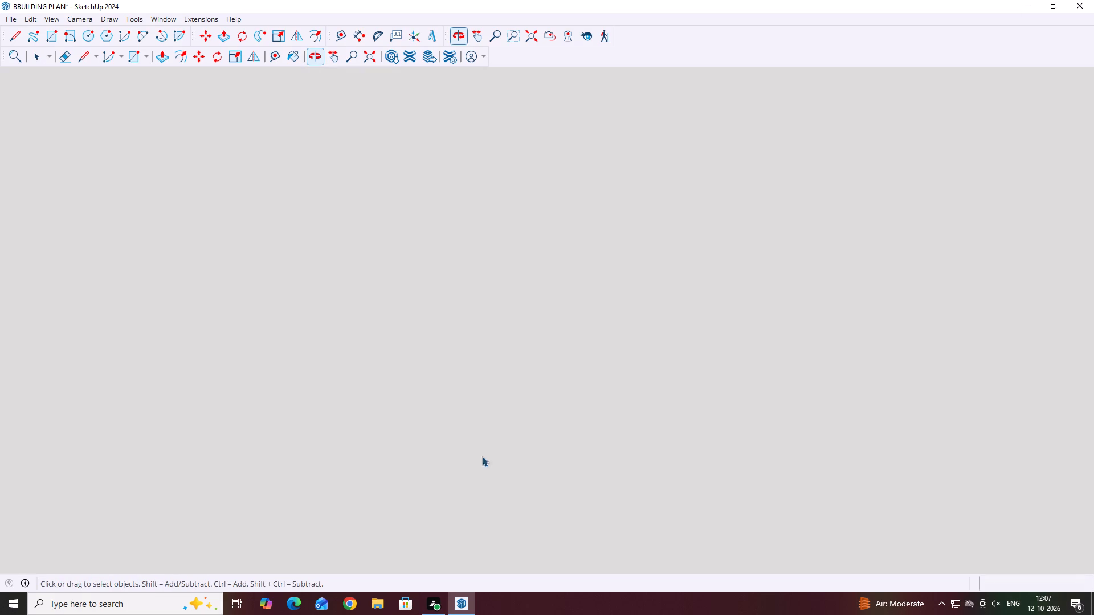
{"action": "scroll", "coordinate": [482, 456], "scroll_direction": "down", "scroll_amount": 6}
{"action": "scroll", "coordinate": [411, 437], "scroll_direction": "down", "scroll_amount": 8}
{"action": "scroll", "coordinate": [411, 437], "scroll_direction": "down", "scroll_amount": 18}
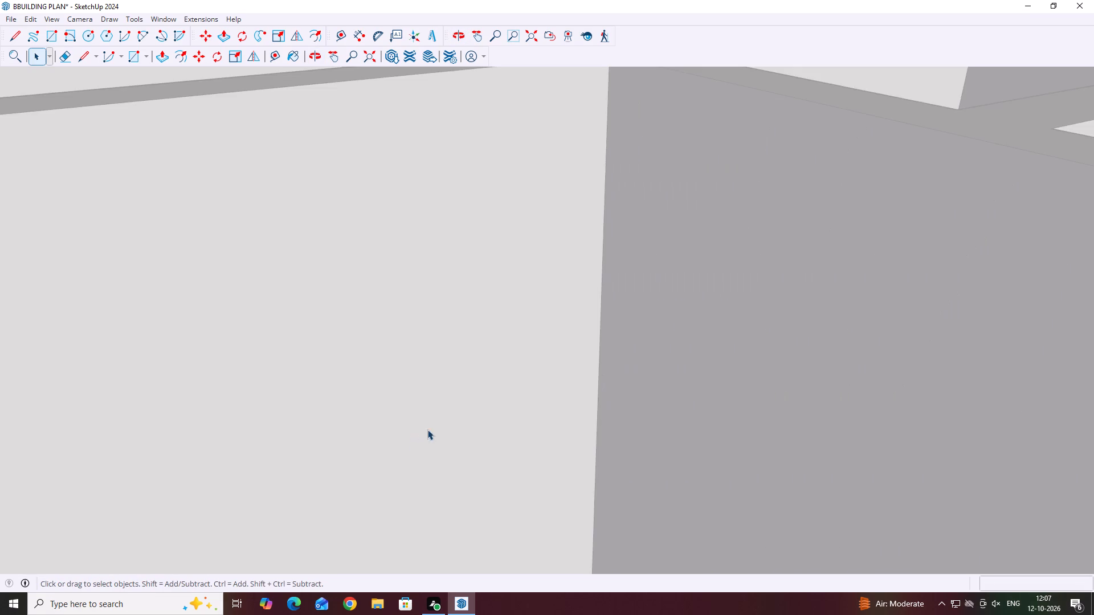
{"action": "middle_click_drag", "start_coordinate": [450, 434], "coordinate": [564, 513]}
{"action": "scroll", "coordinate": [564, 512], "scroll_direction": "down", "scroll_amount": 20}
{"action": "scroll", "coordinate": [564, 512], "scroll_direction": "down", "scroll_amount": 2}
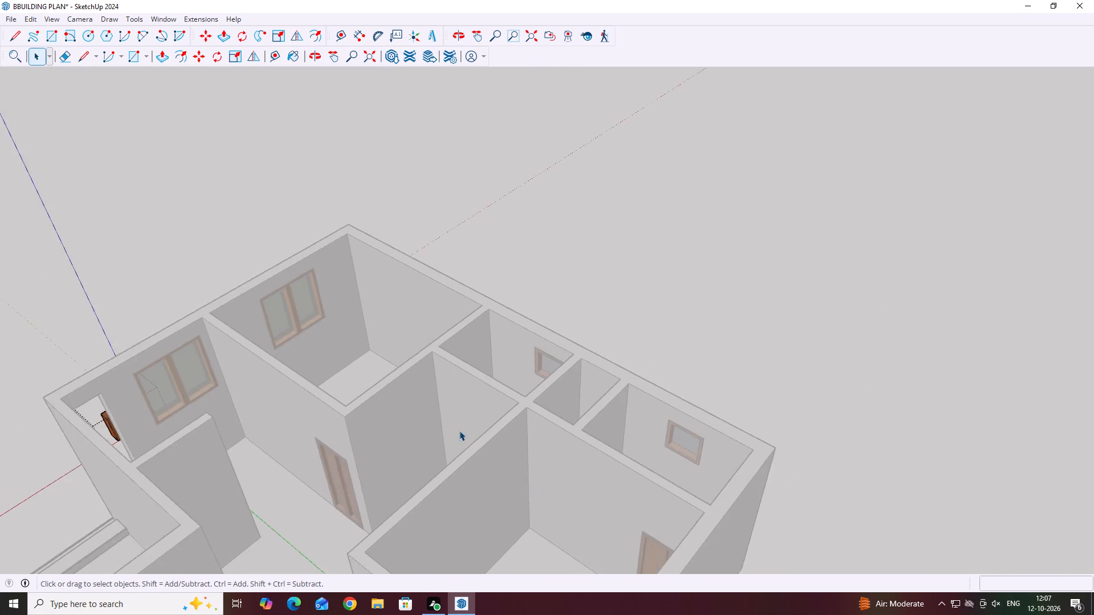
{"action": "scroll", "coordinate": [459, 430], "scroll_direction": "down", "scroll_amount": 2}
{"action": "left_click", "coordinate": [680, 388]}
Examine the house from above and from several sides, checking the doors, windows and openings in each room.
{"action": "middle_click_drag", "start_coordinate": [411, 433], "coordinate": [545, 403]}
{"action": "scroll", "coordinate": [739, 343], "scroll_direction": "down", "scroll_amount": 6}
{"action": "middle_click_drag", "start_coordinate": [490, 470], "coordinate": [587, 467]}
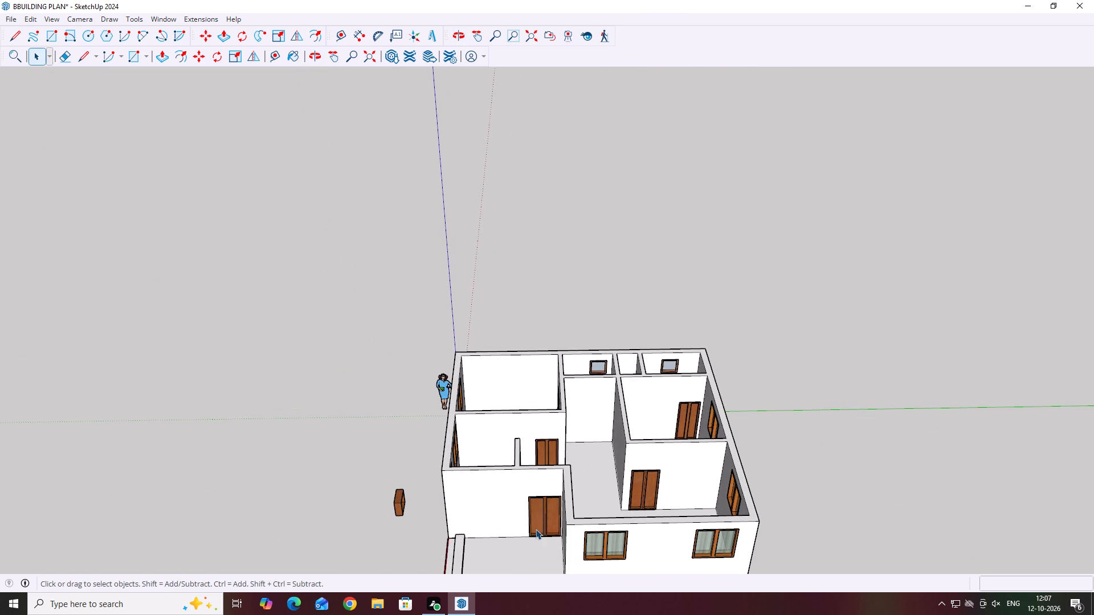
{"action": "scroll", "coordinate": [536, 529], "scroll_direction": "up", "scroll_amount": 5}
{"action": "middle_click_drag", "start_coordinate": [534, 523], "coordinate": [541, 505]}
{"action": "scroll", "coordinate": [549, 498], "scroll_direction": "up", "scroll_amount": 5}
{"action": "middle_click_drag", "start_coordinate": [560, 483], "coordinate": [585, 468]}
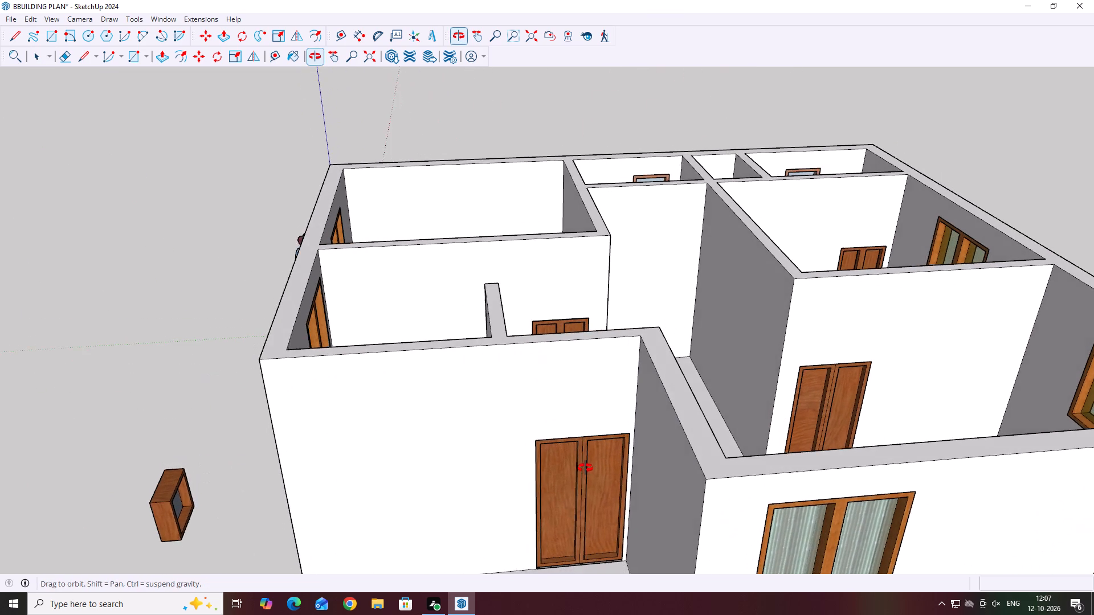
{"action": "middle_click_drag", "start_coordinate": [585, 468], "coordinate": [492, 536]}
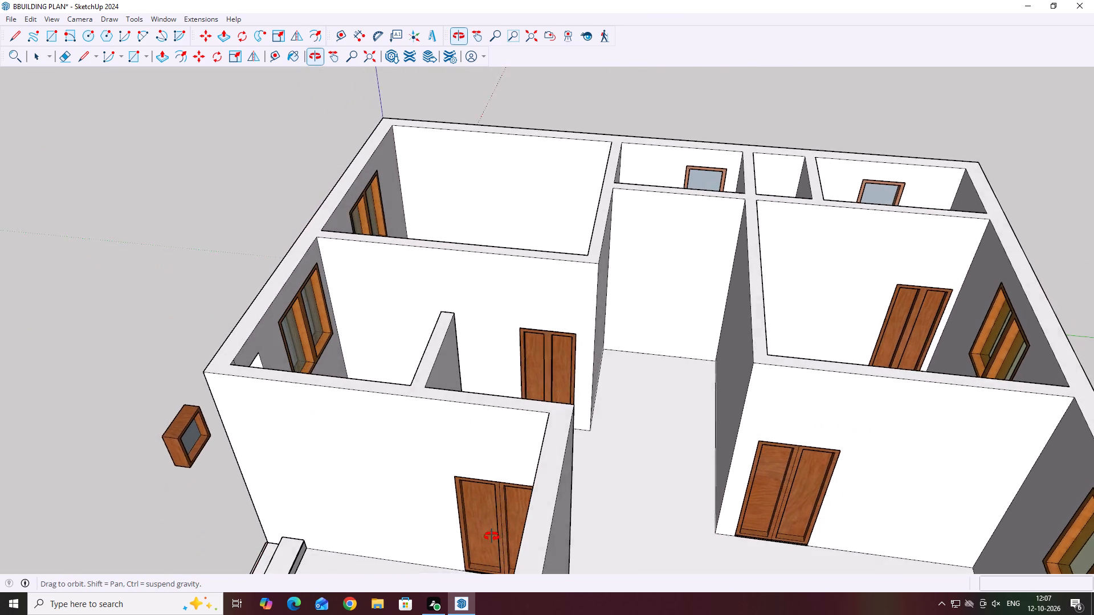
{"action": "middle_click_drag", "start_coordinate": [492, 536], "coordinate": [239, 453]}
{"action": "middle_click_drag", "start_coordinate": [723, 351], "coordinate": [564, 449]}
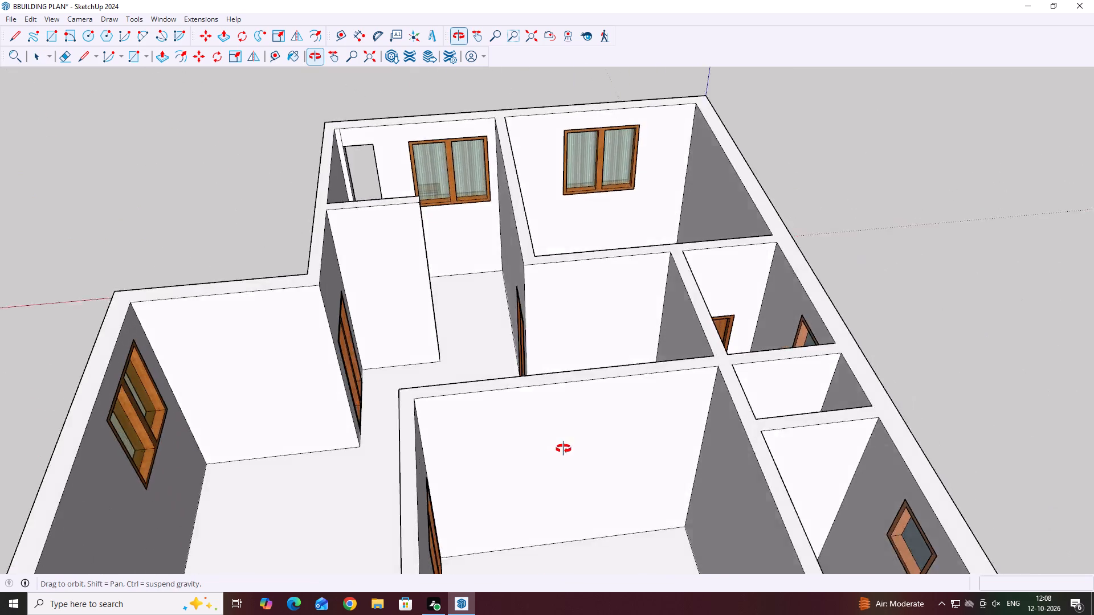
{"action": "middle_click_drag", "start_coordinate": [564, 449], "coordinate": [493, 443]}
{"action": "middle_click_drag", "start_coordinate": [670, 261], "coordinate": [670, 276]}
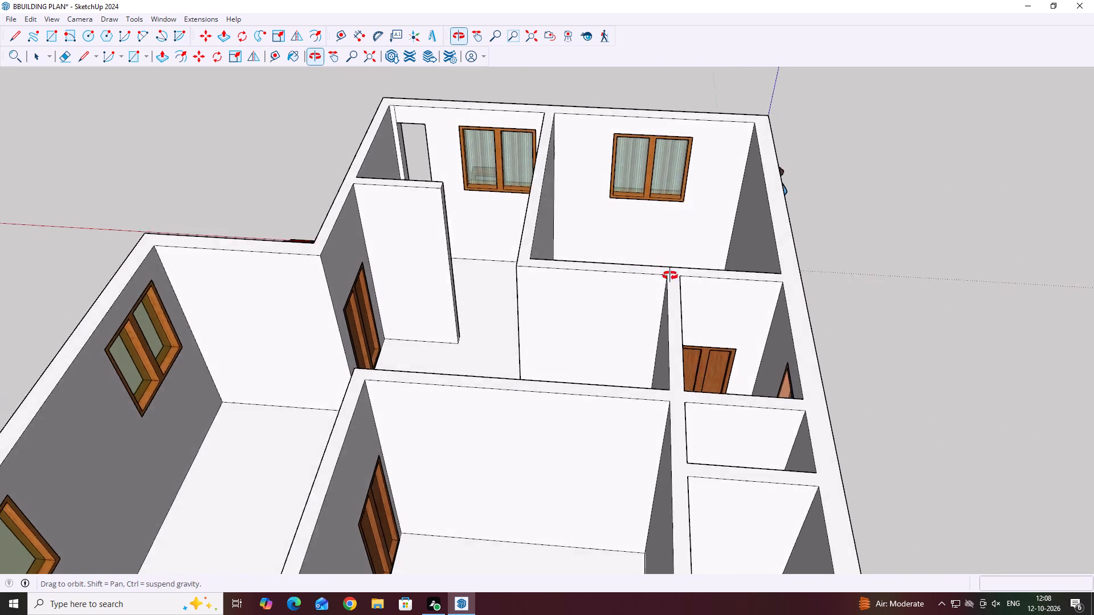
{"action": "middle_click_drag", "start_coordinate": [670, 276], "coordinate": [801, 286]}
{"action": "middle_click_drag", "start_coordinate": [11, 217], "coordinate": [447, 284]}
{"action": "scroll", "coordinate": [252, 275], "scroll_direction": "down", "scroll_amount": 4}
{"action": "middle_click_drag", "start_coordinate": [234, 361], "coordinate": [480, 356]}
{"action": "scroll", "coordinate": [505, 343], "scroll_direction": "down", "scroll_amount": 5}
{"action": "middle_click_drag", "start_coordinate": [450, 452], "coordinate": [571, 407]}
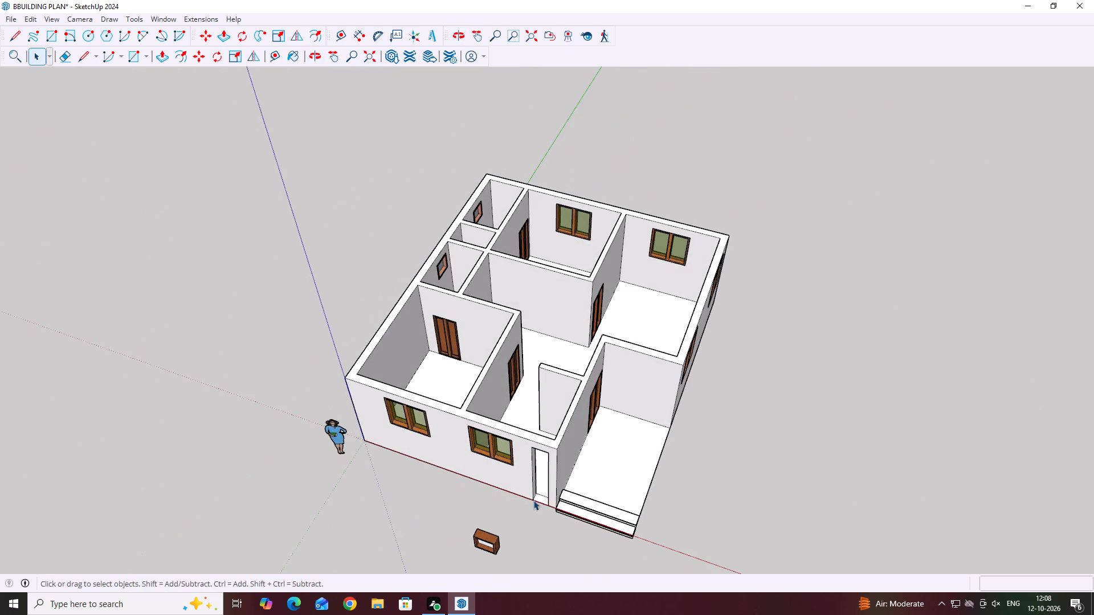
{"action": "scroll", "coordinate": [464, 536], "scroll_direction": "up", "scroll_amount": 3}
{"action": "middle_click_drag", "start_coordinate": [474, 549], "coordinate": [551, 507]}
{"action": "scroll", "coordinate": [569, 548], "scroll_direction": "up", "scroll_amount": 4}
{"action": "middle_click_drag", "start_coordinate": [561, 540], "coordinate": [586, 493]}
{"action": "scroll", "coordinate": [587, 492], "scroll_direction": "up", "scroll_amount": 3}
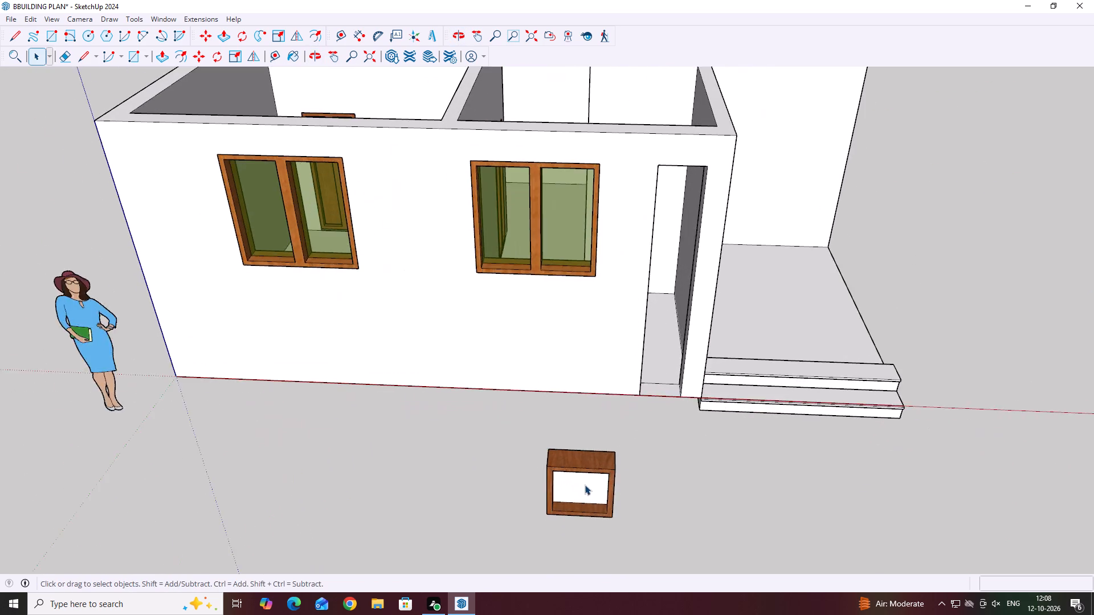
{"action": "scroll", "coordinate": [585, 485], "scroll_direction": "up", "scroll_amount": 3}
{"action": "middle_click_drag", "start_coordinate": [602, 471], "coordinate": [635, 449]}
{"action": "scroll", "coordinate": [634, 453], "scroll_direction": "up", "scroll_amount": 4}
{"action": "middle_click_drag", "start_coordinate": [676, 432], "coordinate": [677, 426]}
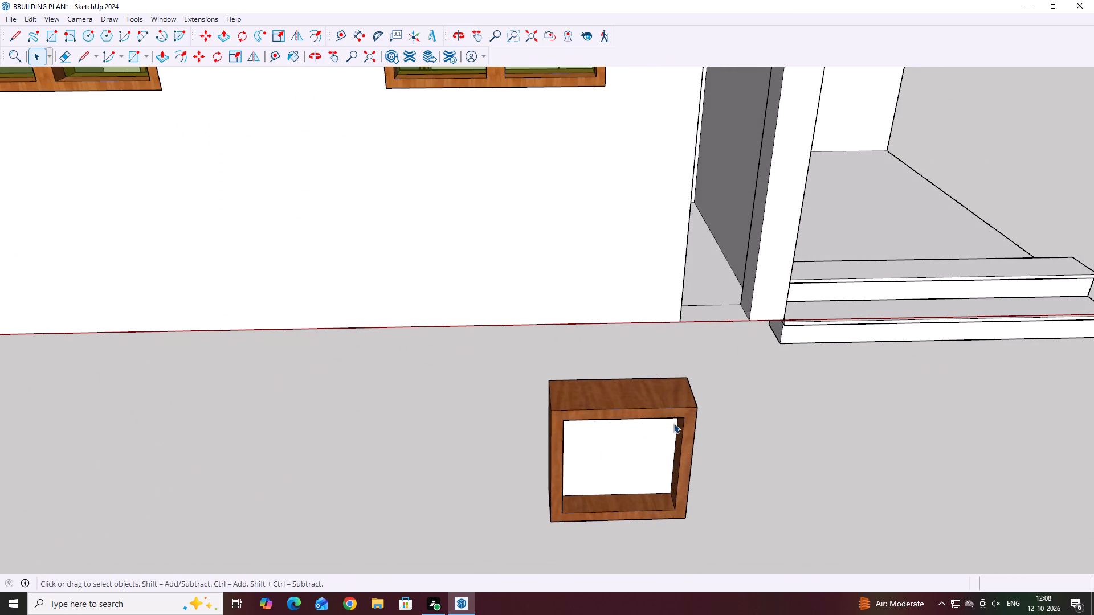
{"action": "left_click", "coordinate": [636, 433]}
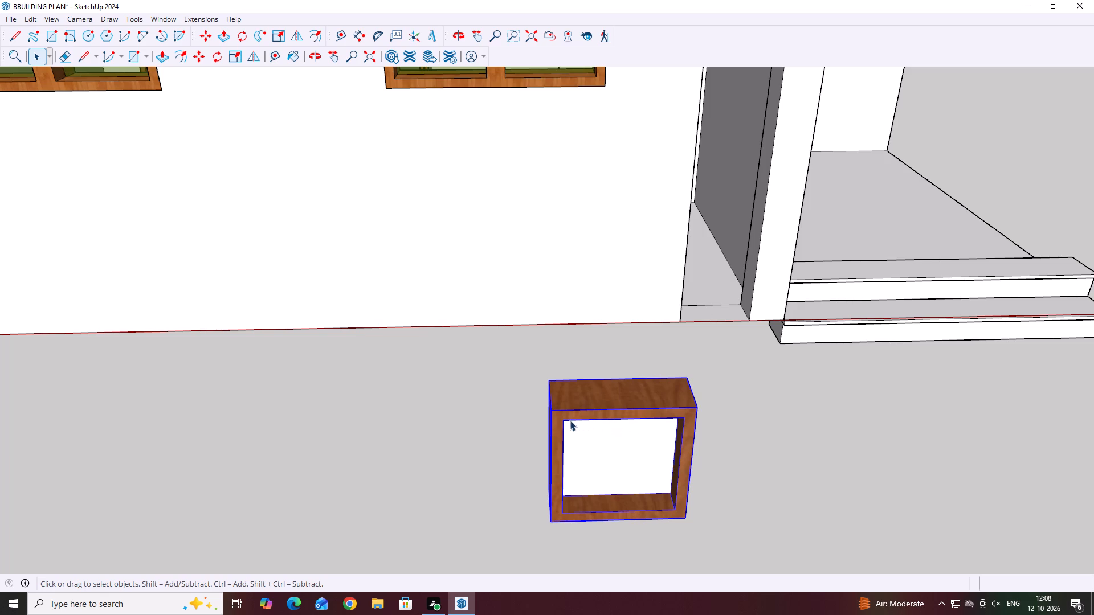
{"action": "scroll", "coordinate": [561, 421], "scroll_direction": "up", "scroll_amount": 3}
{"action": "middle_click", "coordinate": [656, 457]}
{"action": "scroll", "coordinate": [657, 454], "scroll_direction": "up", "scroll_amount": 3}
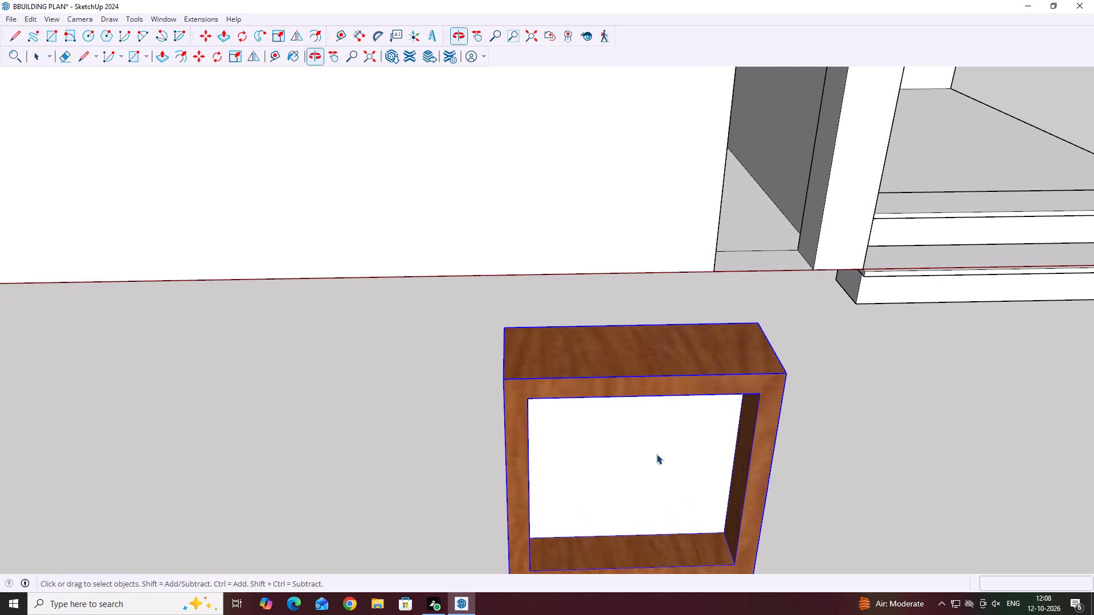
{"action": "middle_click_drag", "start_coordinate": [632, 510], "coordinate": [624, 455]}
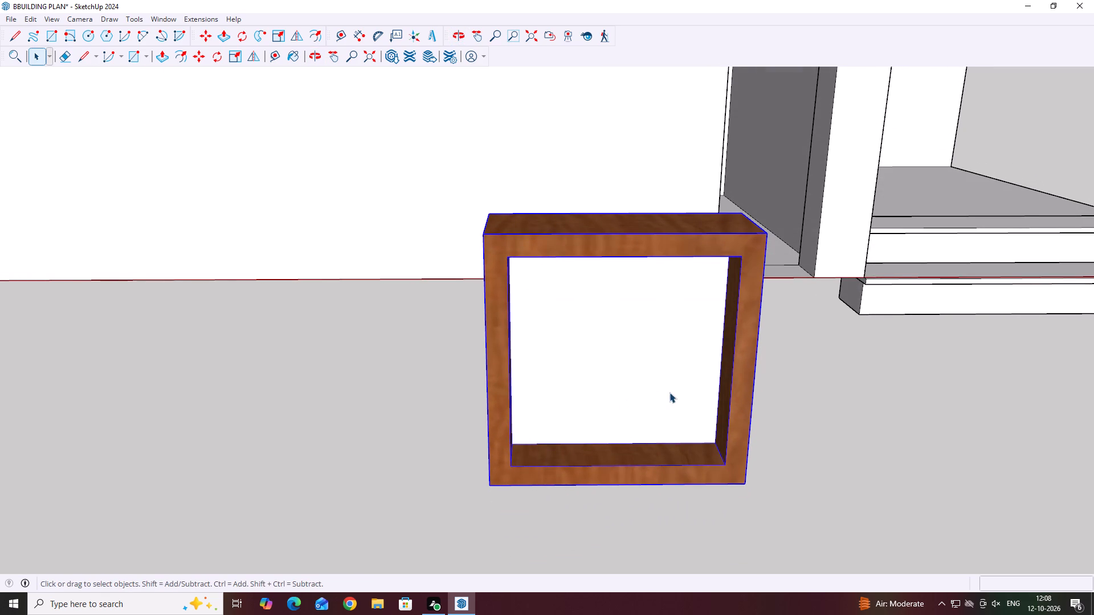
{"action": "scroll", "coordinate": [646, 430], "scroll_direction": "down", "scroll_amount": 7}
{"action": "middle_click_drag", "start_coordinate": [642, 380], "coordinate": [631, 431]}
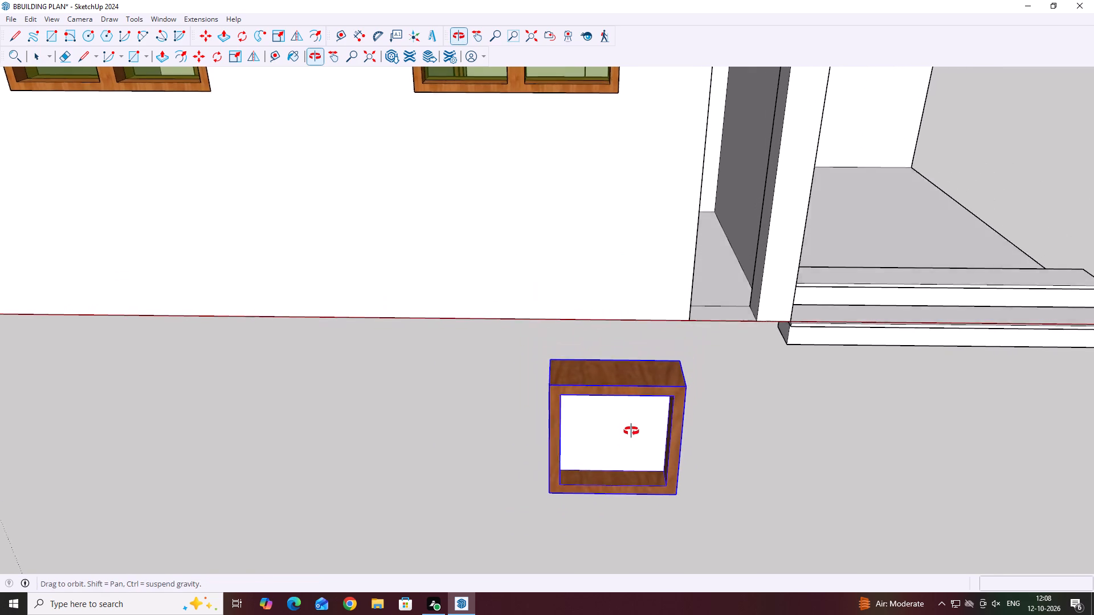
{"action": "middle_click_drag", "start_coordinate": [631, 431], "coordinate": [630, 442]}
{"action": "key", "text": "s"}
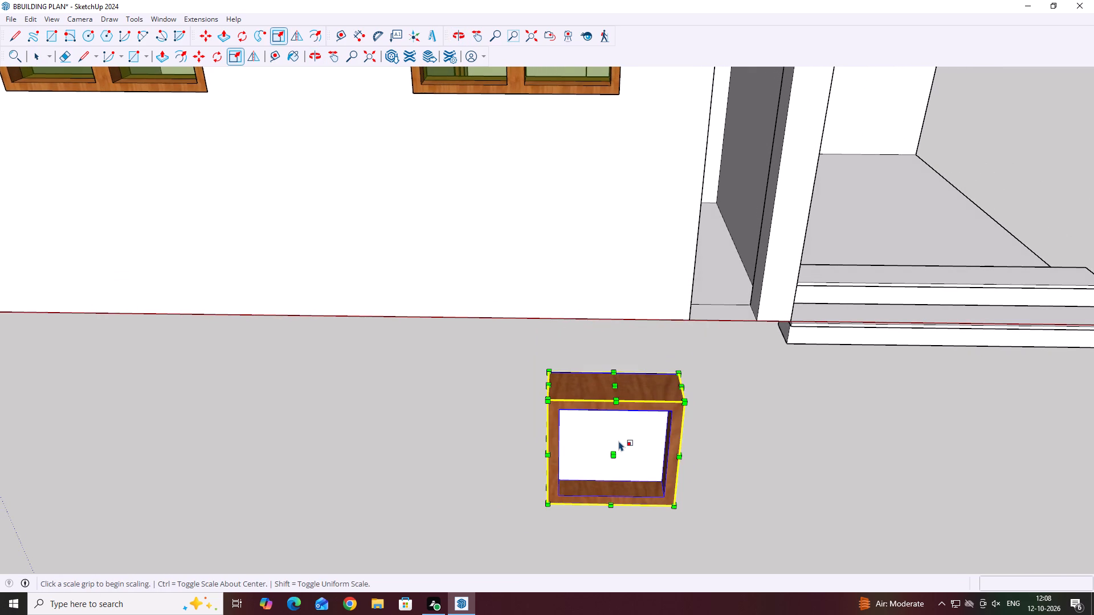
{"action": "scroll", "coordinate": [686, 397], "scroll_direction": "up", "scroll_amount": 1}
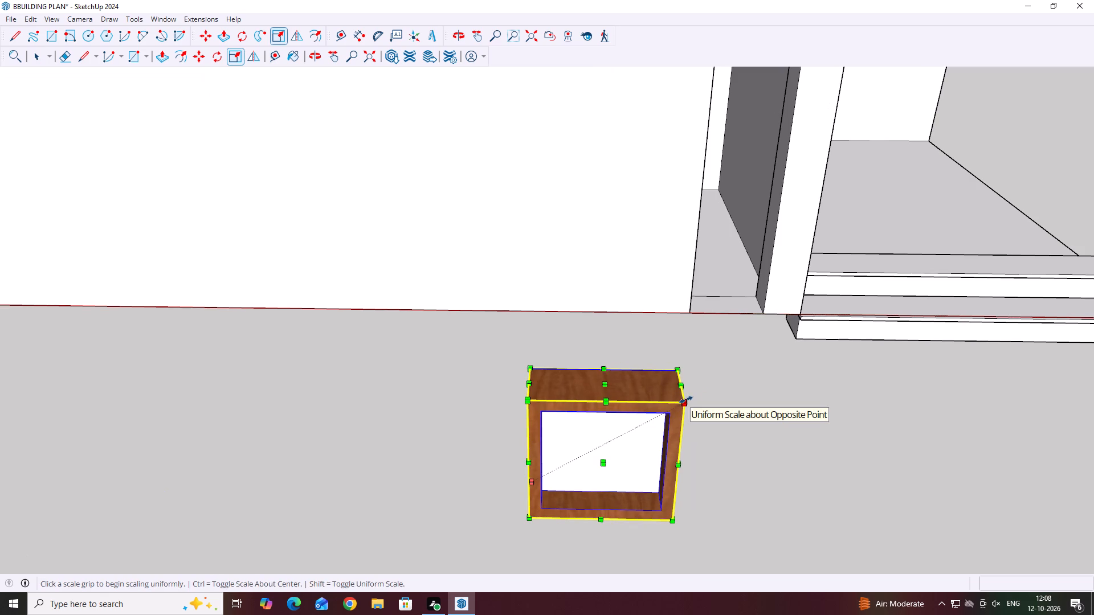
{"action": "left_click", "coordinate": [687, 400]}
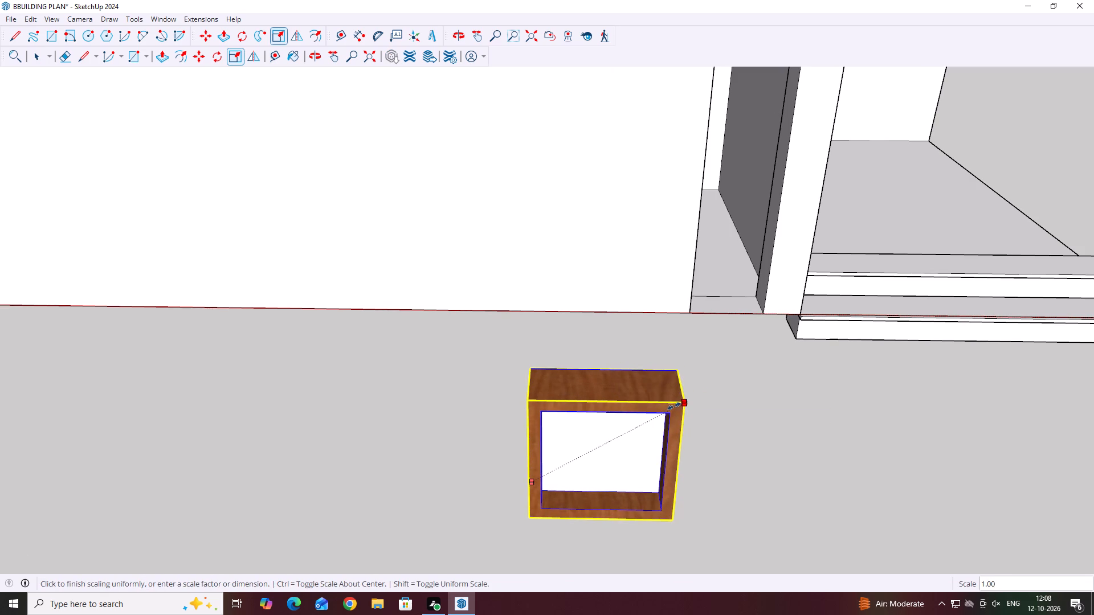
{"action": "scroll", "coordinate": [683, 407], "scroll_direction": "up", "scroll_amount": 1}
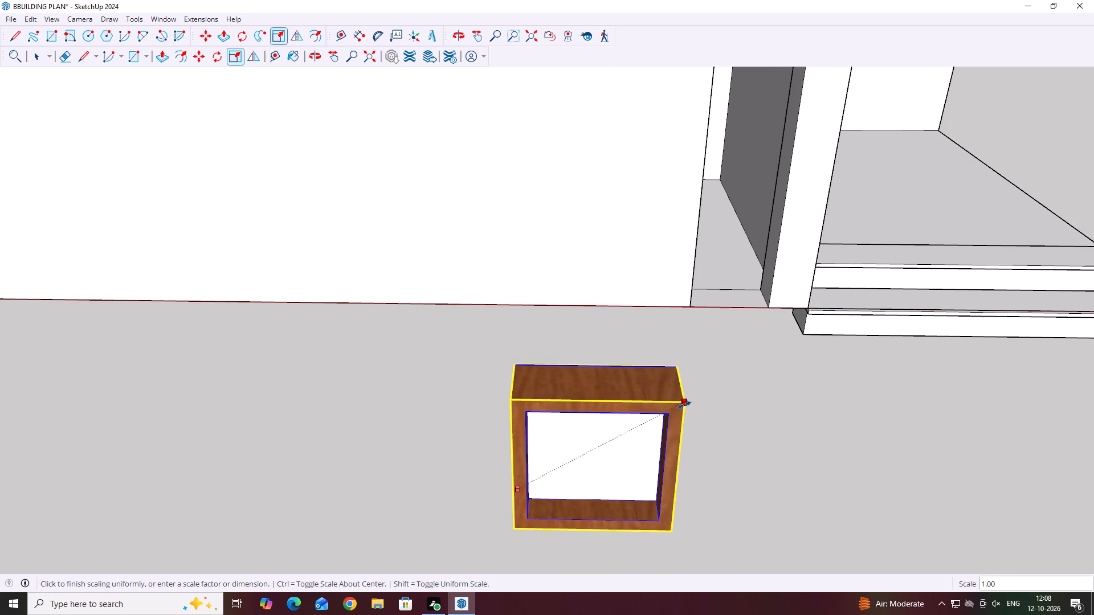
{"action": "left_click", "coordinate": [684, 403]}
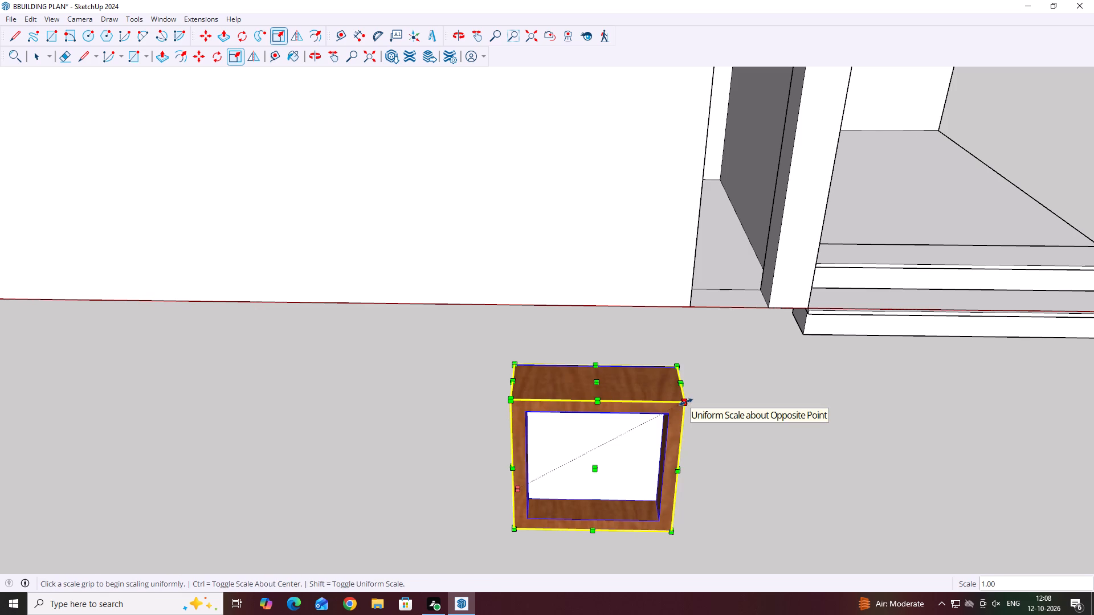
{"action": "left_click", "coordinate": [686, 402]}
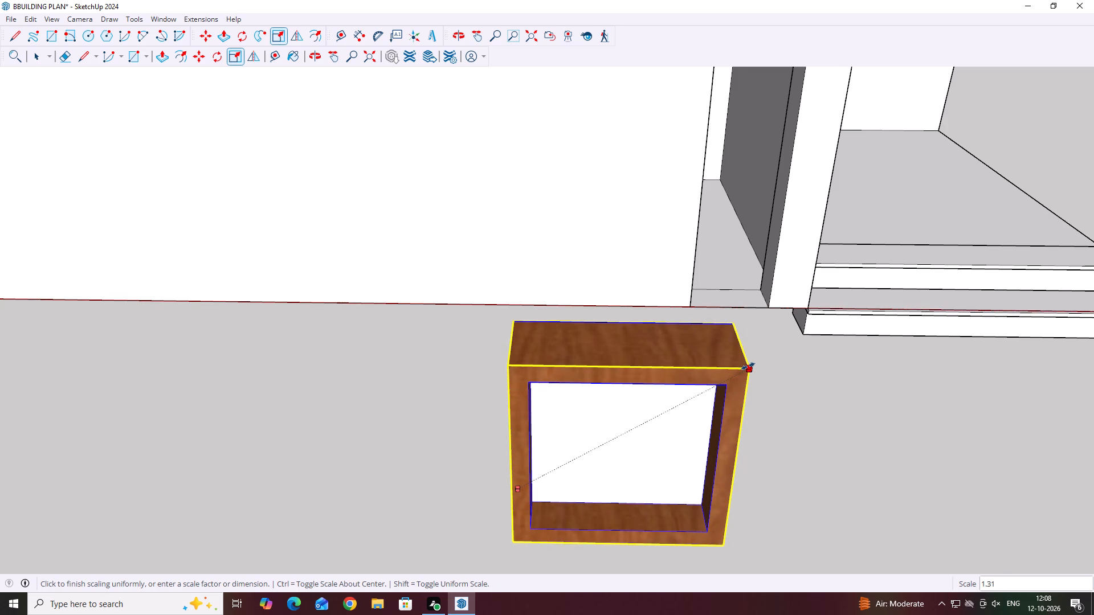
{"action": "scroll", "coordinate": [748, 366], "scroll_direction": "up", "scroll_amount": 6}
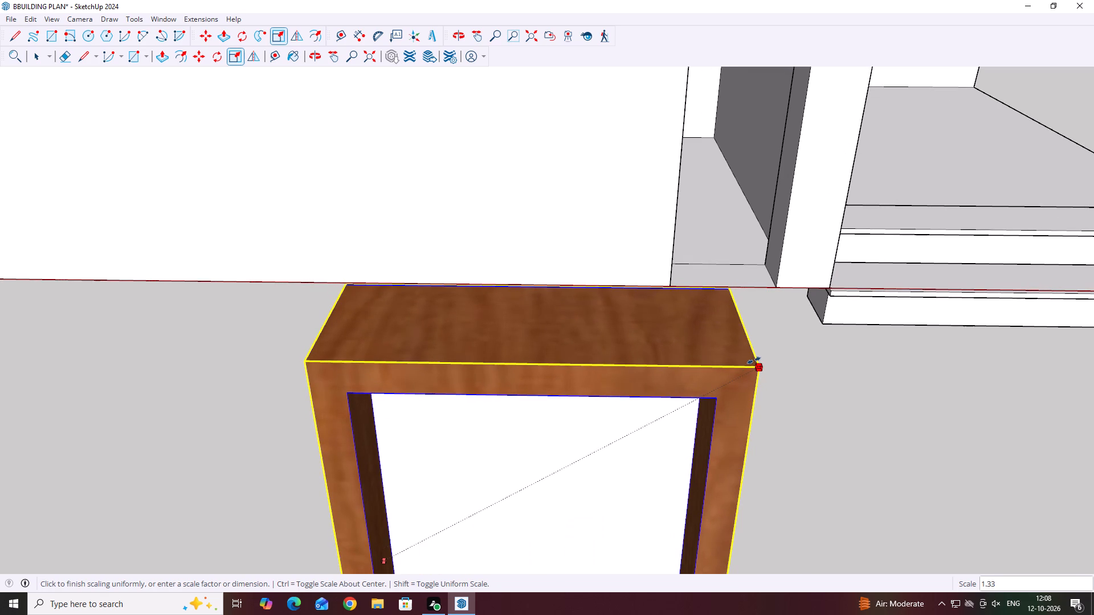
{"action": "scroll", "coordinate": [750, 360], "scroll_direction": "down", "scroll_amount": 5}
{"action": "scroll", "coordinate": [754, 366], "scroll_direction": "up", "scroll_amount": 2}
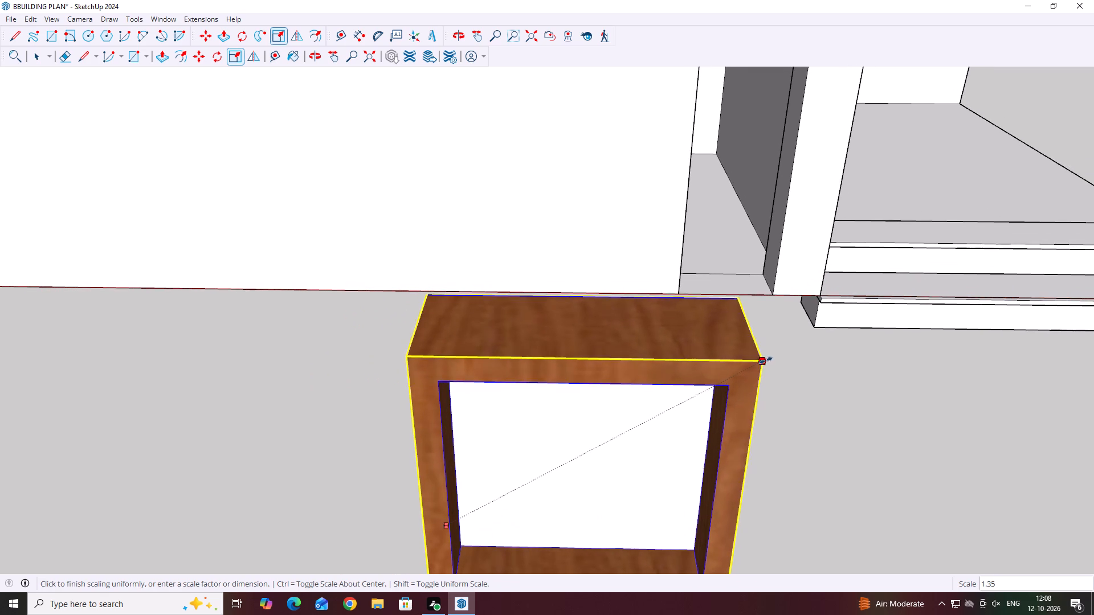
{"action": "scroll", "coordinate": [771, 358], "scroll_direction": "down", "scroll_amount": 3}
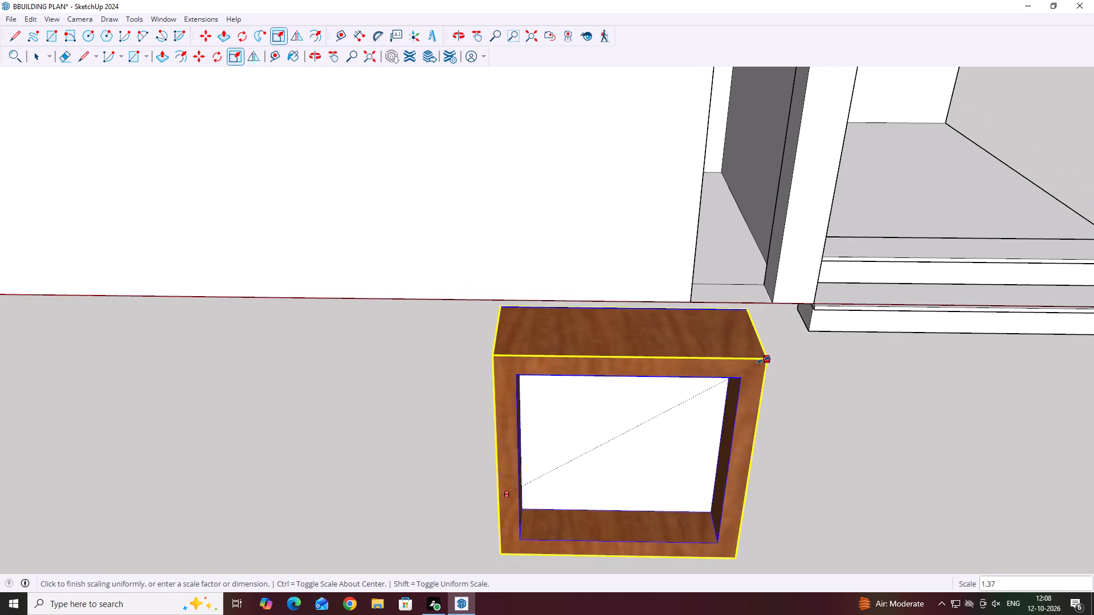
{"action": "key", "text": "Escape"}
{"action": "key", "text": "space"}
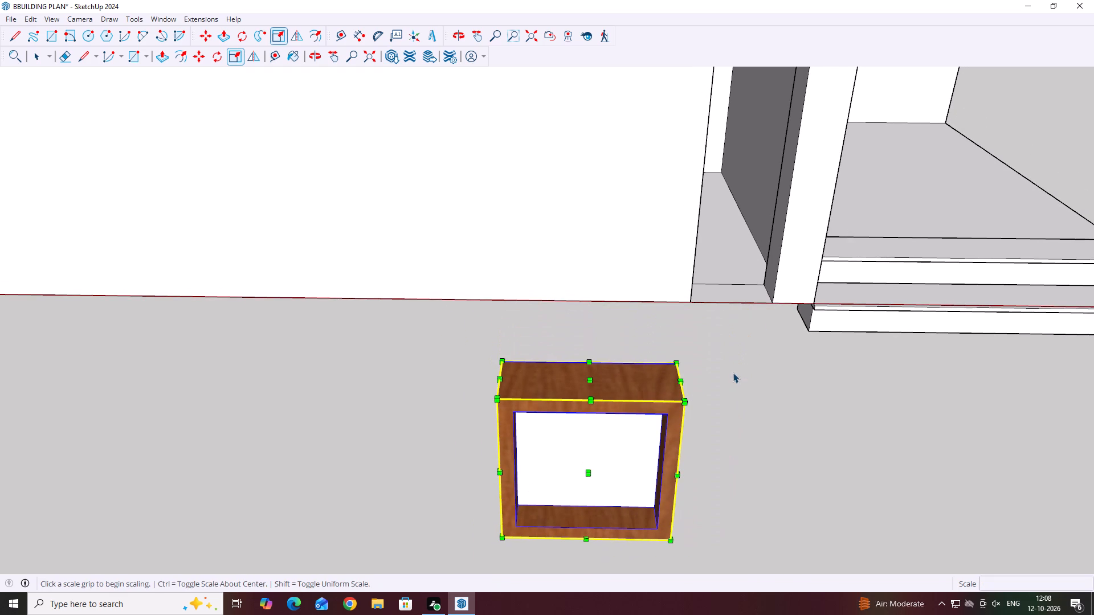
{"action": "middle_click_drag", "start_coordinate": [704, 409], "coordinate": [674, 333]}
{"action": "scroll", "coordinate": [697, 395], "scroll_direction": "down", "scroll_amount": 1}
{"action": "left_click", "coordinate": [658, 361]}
Dimension the small window's width along its front top edge, placing the dimension line just behind the frame's top.
{"action": "middle_click_drag", "start_coordinate": [581, 195], "coordinate": [585, 286]}
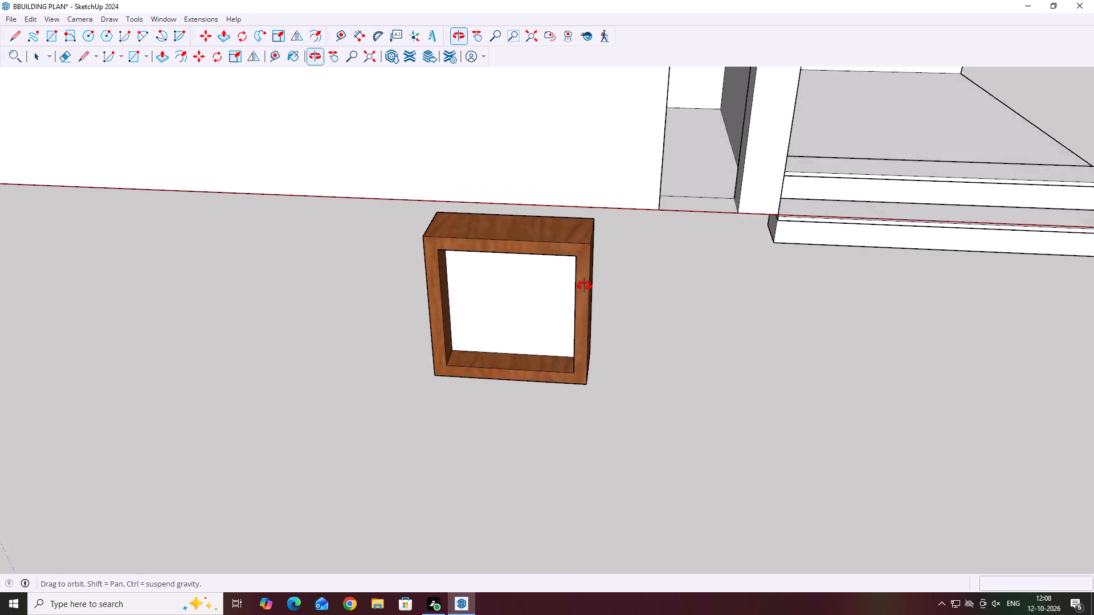
{"action": "middle_click_drag", "start_coordinate": [585, 286], "coordinate": [585, 294]}
{"action": "scroll", "coordinate": [585, 290], "scroll_direction": "down", "scroll_amount": 5}
{"action": "middle_click_drag", "start_coordinate": [574, 308], "coordinate": [583, 350]}
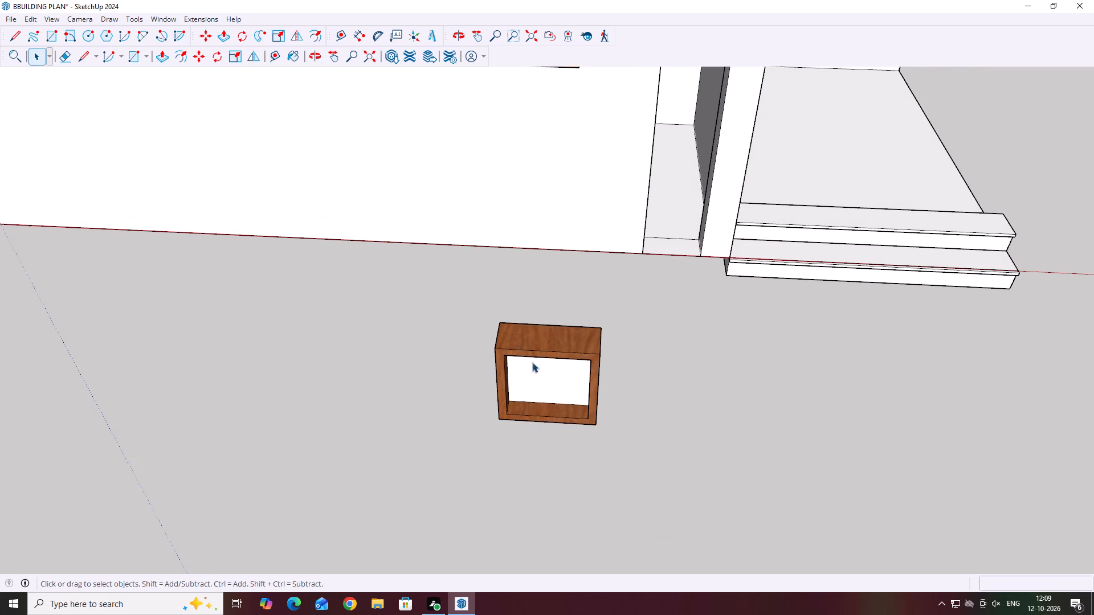
{"action": "scroll", "coordinate": [515, 401], "scroll_direction": "up", "scroll_amount": 4}
{"action": "middle_click_drag", "start_coordinate": [598, 393], "coordinate": [628, 393]}
{"action": "scroll", "coordinate": [620, 386], "scroll_direction": "up", "scroll_amount": 3}
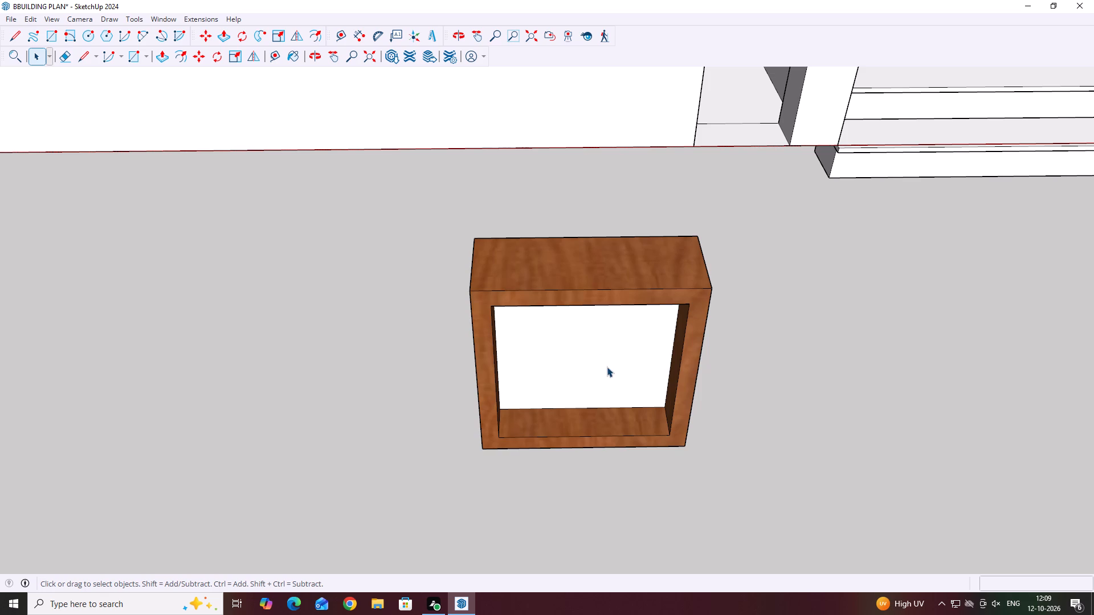
{"action": "left_click", "coordinate": [595, 348]}
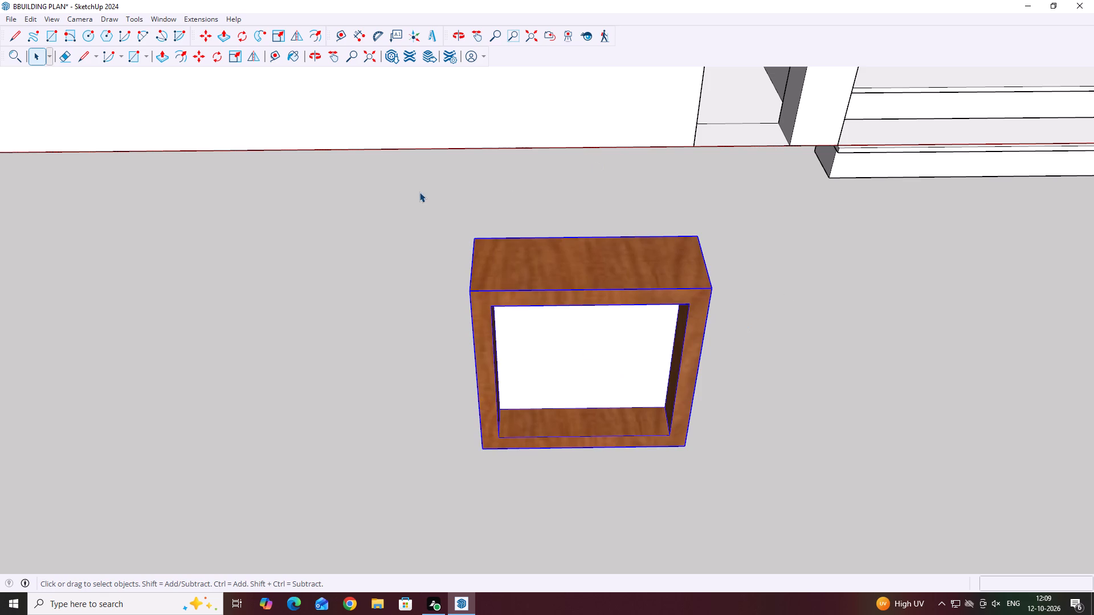
{"action": "left_click", "coordinate": [419, 192]}
{"action": "left_click", "coordinate": [361, 36]}
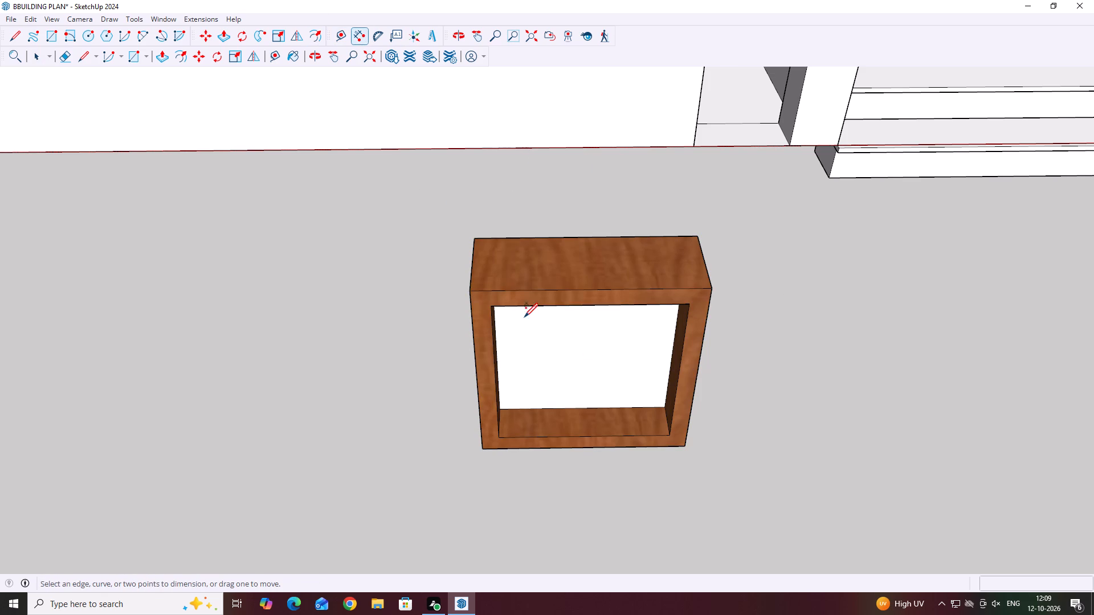
{"action": "scroll", "coordinate": [500, 301], "scroll_direction": "up", "scroll_amount": 2}
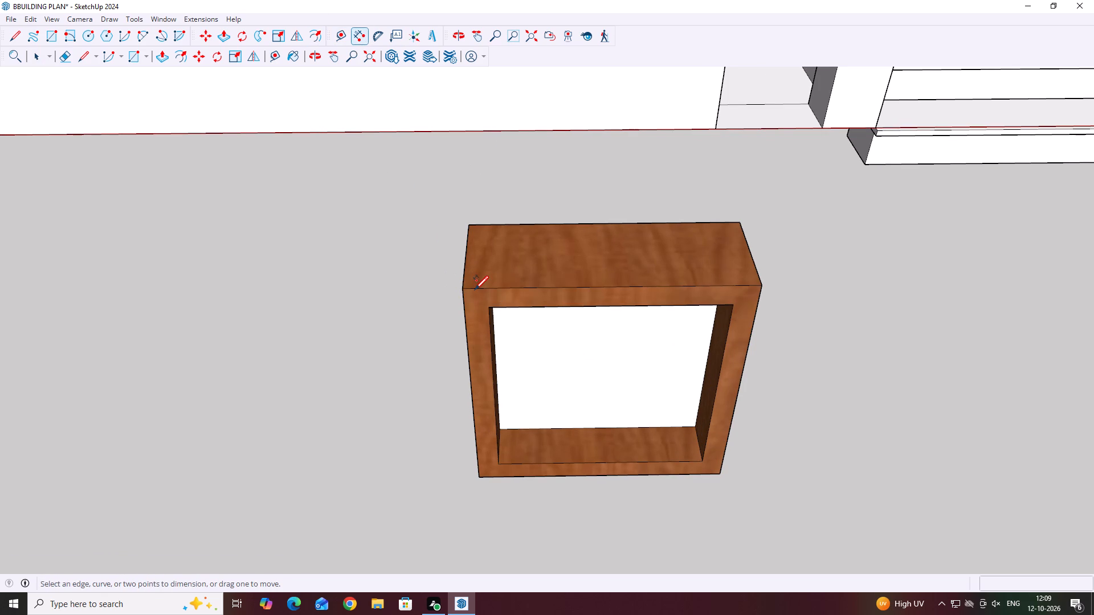
{"action": "left_click", "coordinate": [462, 287]}
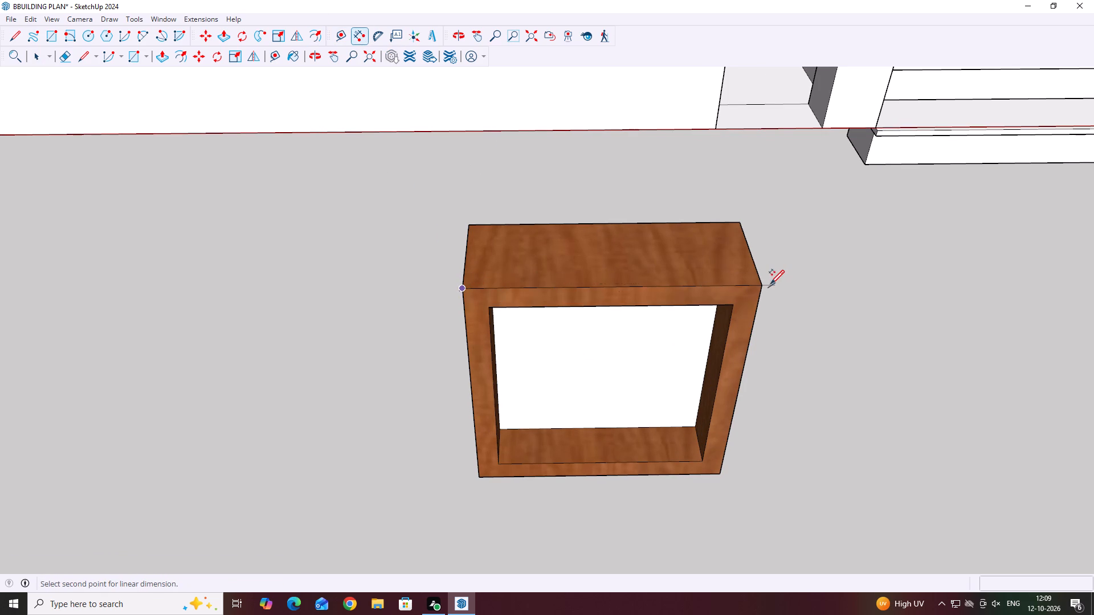
{"action": "left_click", "coordinate": [762, 283]}
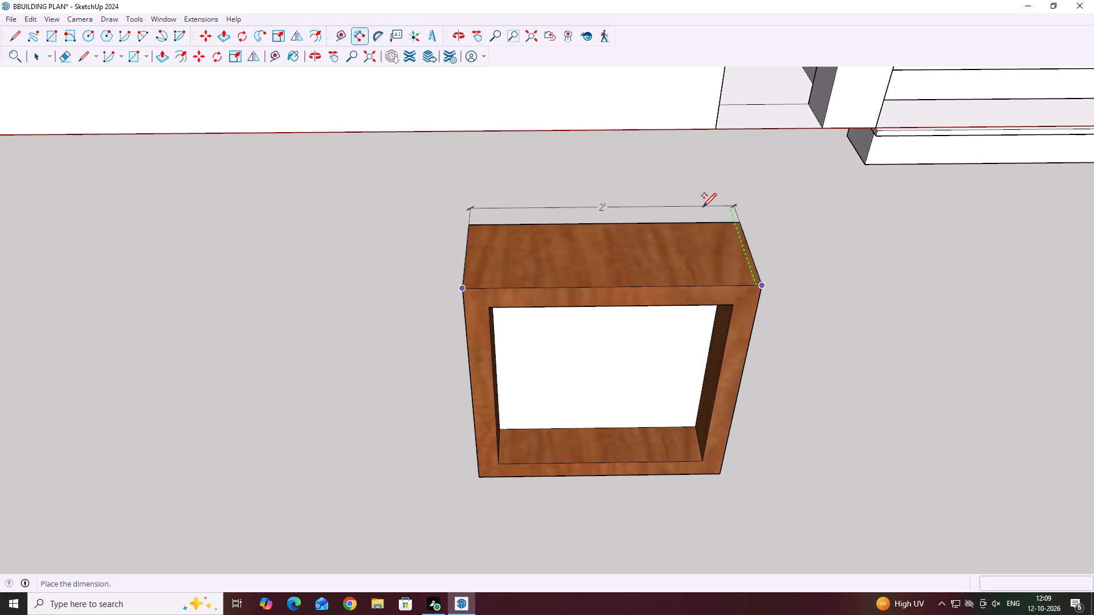
{"action": "scroll", "coordinate": [703, 203], "scroll_direction": "down", "scroll_amount": 5}
{"action": "left_click", "coordinate": [703, 203]}
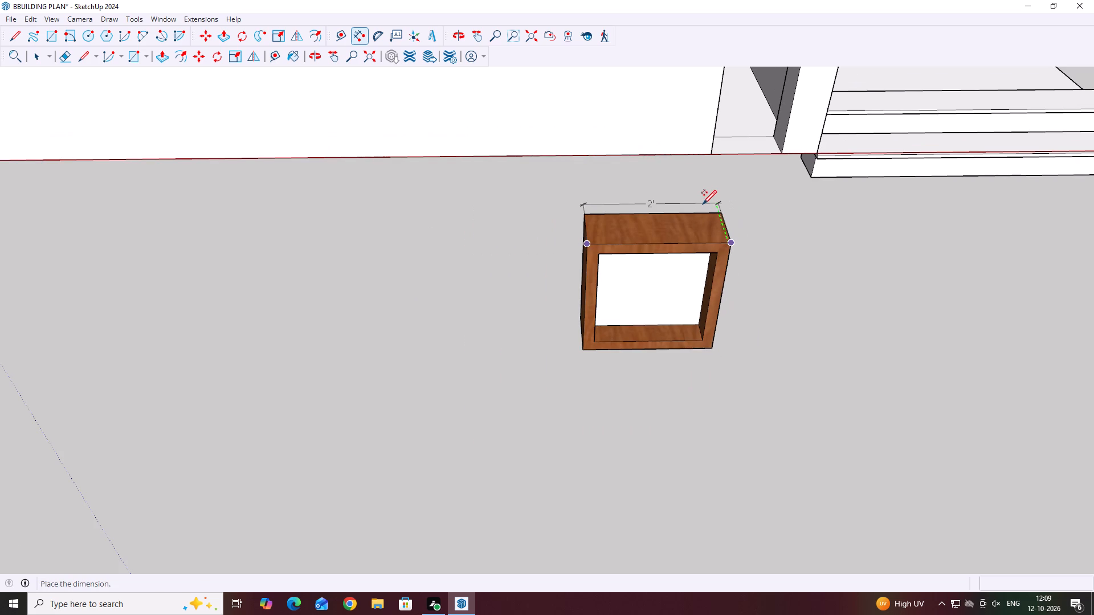
Push the window-side jamb face of the narrow front wall opening 3" into the wall, widening the opening.
{"action": "scroll", "coordinate": [587, 411], "scroll_direction": "down", "scroll_amount": 12}
{"action": "middle_click_drag", "start_coordinate": [681, 380], "coordinate": [589, 402]}
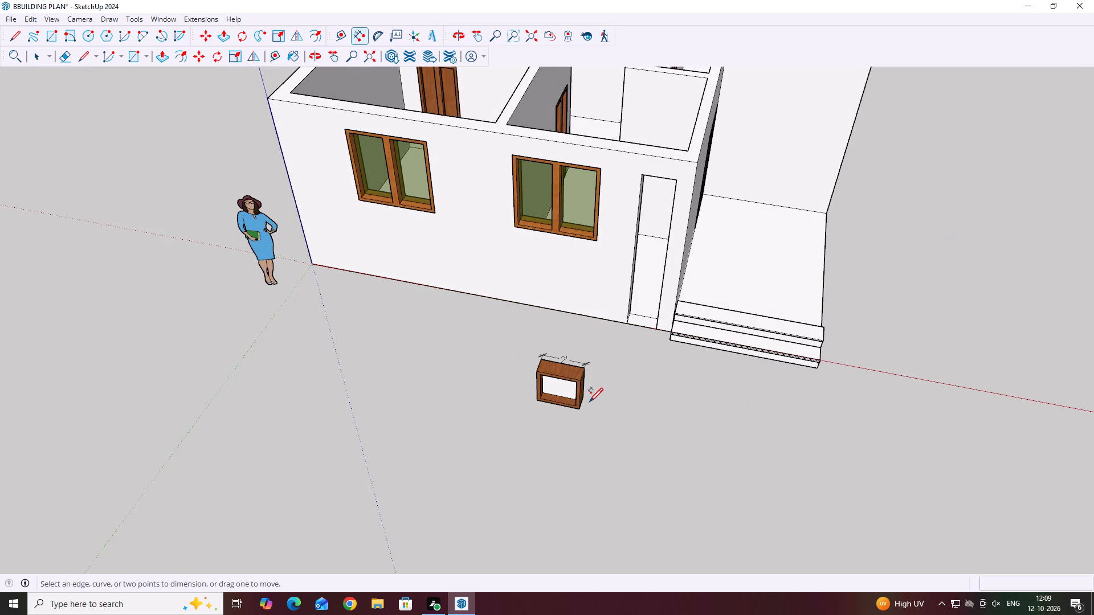
{"action": "key", "text": "space"}
{"action": "middle_click_drag", "start_coordinate": [598, 372], "coordinate": [390, 420]}
{"action": "scroll", "coordinate": [519, 378], "scroll_direction": "up", "scroll_amount": 3}
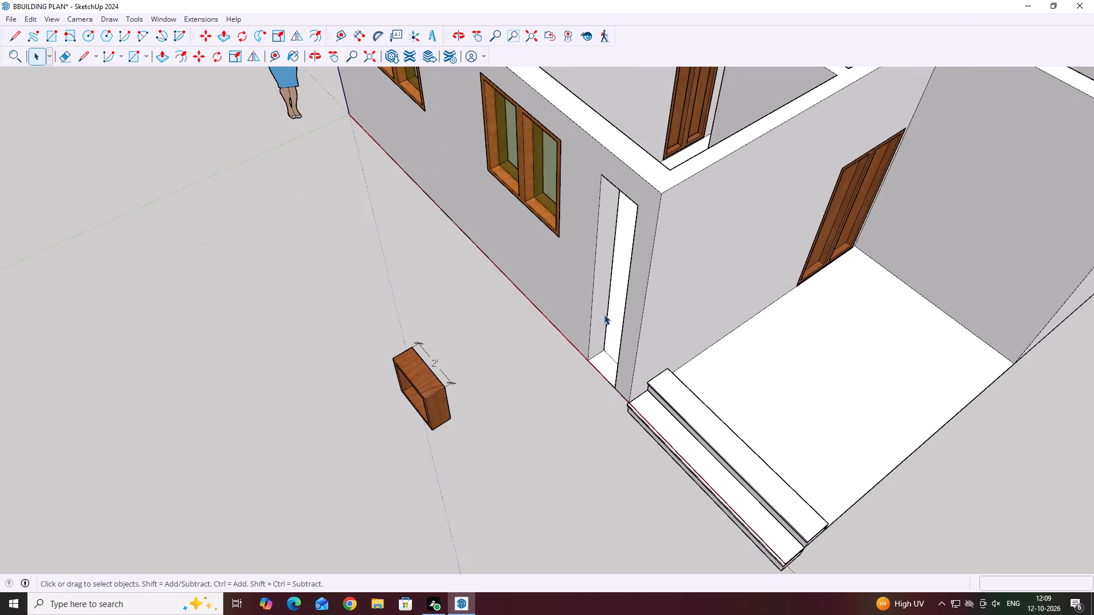
{"action": "left_click", "coordinate": [603, 314]}
{"action": "middle_click_drag", "start_coordinate": [606, 315], "coordinate": [677, 341]}
{"action": "middle_click_drag", "start_coordinate": [630, 320], "coordinate": [611, 323]}
{"action": "key", "text": "p"}
{"action": "scroll", "coordinate": [606, 319], "scroll_direction": "up", "scroll_amount": 4}
{"action": "left_click", "coordinate": [604, 313]}
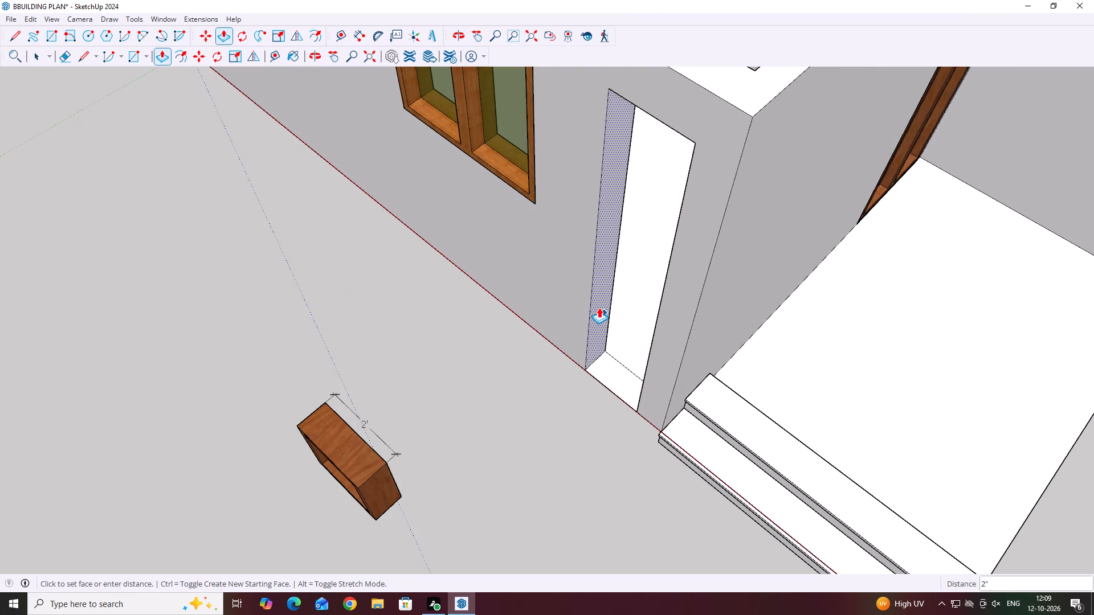
{"action": "key", "text": "3"}
{"action": "key", "text": "Return"}
{"action": "middle_click_drag", "start_coordinate": [659, 363], "coordinate": [848, 399]}
{"action": "middle_click_drag", "start_coordinate": [528, 363], "coordinate": [707, 357]}
{"action": "key", "text": "space"}
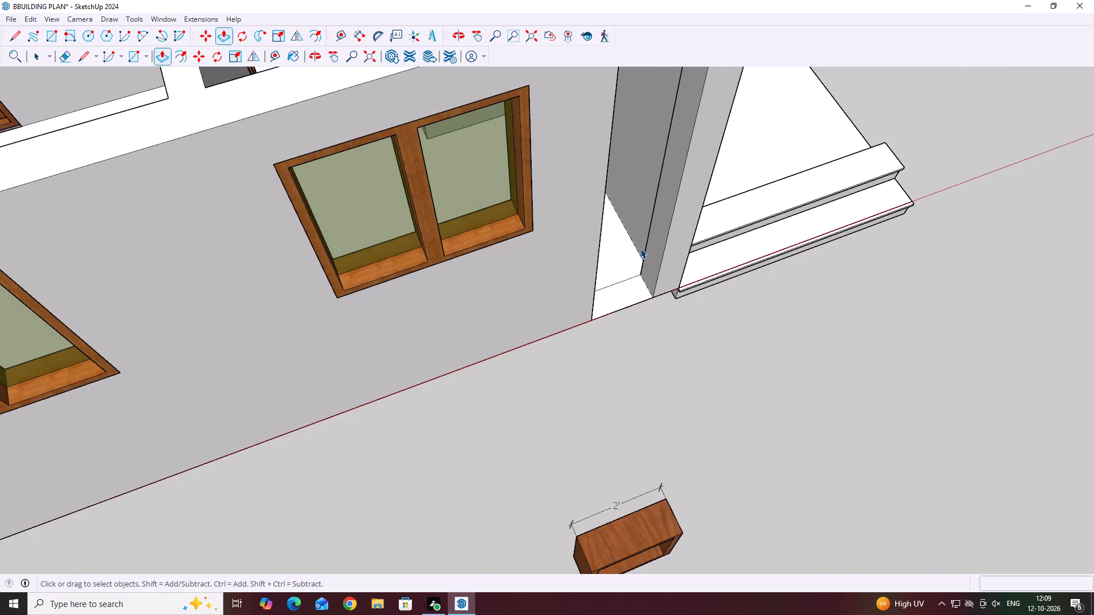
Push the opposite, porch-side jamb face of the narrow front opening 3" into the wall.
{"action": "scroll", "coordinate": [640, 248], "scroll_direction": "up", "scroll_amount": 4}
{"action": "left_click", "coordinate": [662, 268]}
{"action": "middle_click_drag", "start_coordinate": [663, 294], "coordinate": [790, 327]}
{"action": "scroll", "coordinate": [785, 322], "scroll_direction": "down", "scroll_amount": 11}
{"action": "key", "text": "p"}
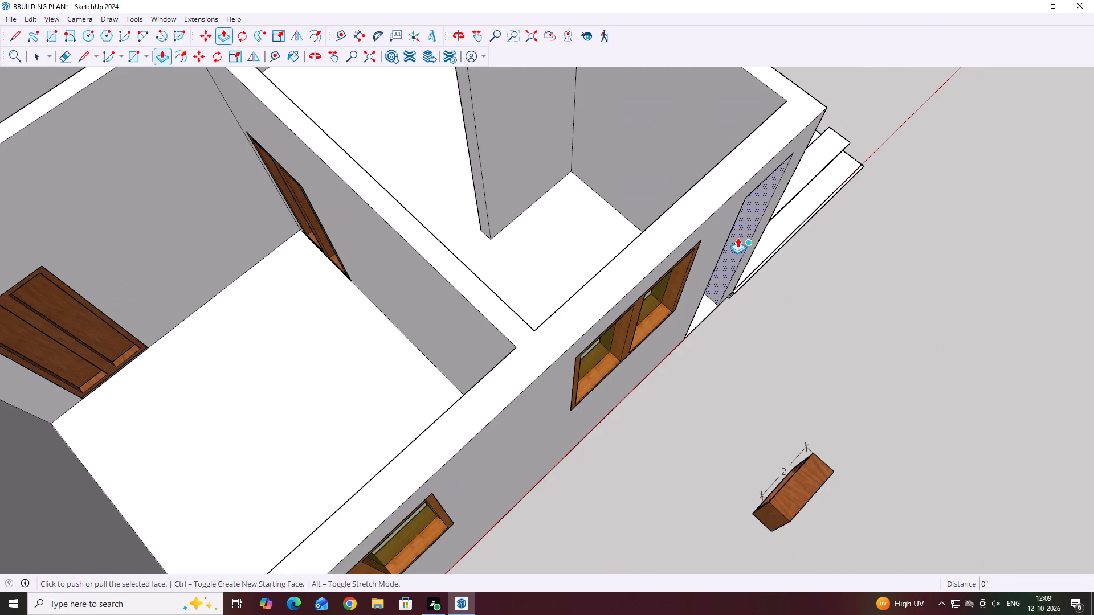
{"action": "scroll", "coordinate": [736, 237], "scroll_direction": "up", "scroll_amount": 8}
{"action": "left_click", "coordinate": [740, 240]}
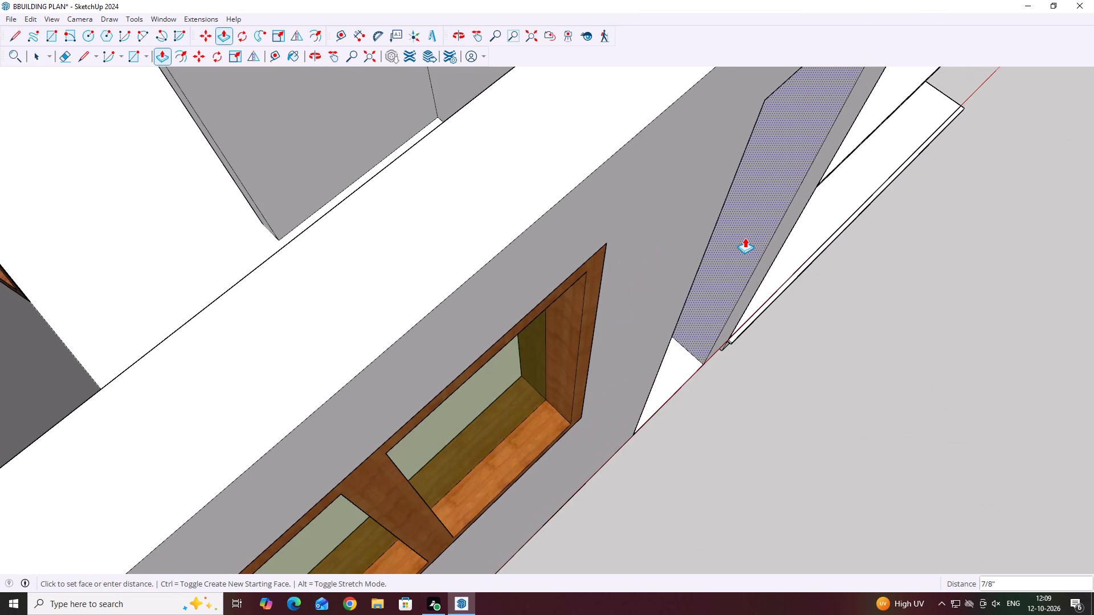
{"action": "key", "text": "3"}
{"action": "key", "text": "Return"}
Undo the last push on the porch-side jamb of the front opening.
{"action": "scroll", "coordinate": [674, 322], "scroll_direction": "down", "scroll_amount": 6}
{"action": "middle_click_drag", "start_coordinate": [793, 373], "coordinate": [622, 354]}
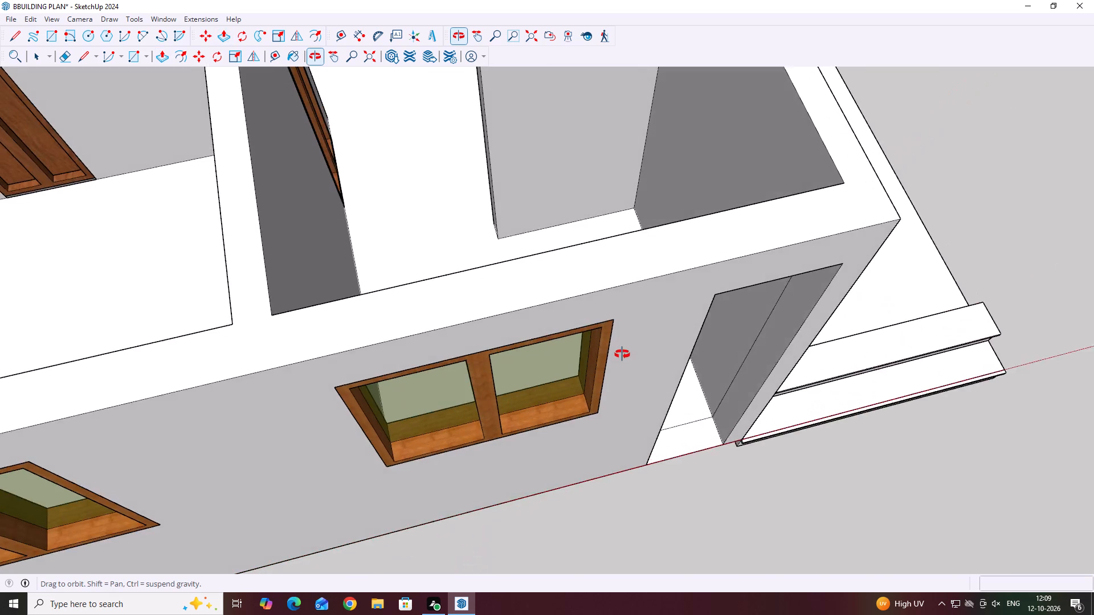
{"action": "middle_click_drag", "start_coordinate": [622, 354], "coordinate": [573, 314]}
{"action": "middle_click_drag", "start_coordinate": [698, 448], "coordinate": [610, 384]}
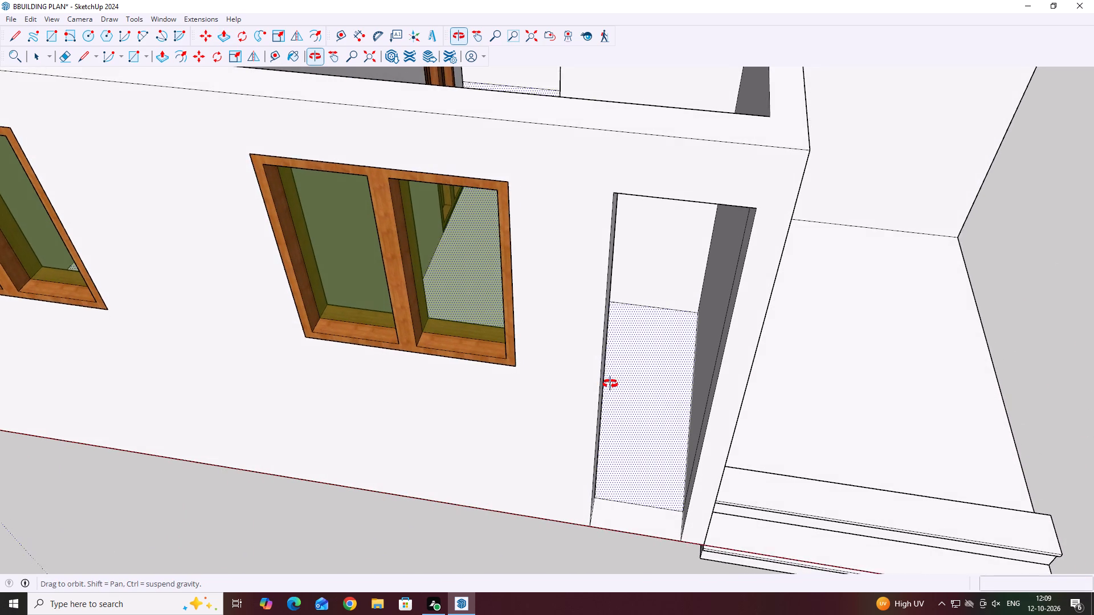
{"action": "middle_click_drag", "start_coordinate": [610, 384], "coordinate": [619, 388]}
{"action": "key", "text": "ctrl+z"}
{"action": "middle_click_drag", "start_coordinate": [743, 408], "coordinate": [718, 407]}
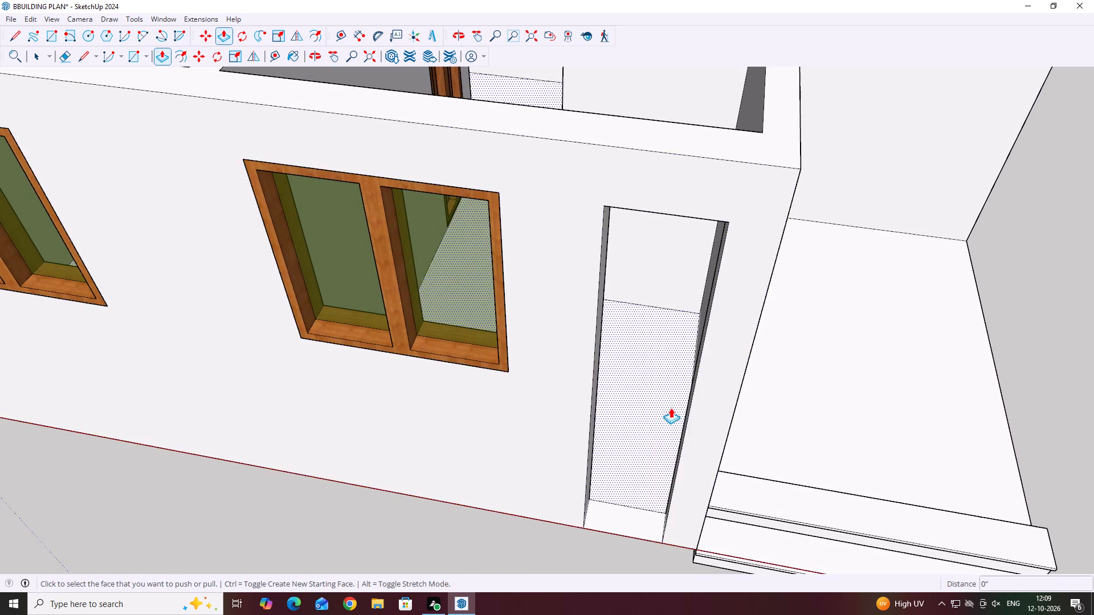
Push the window-side jamb face of the narrow front wall opening another 3" into the wall.
{"action": "middle_click_drag", "start_coordinate": [671, 404], "coordinate": [574, 401]}
{"action": "scroll", "coordinate": [485, 405], "scroll_direction": "up", "scroll_amount": 1}
{"action": "middle_click_drag", "start_coordinate": [531, 390], "coordinate": [502, 393]}
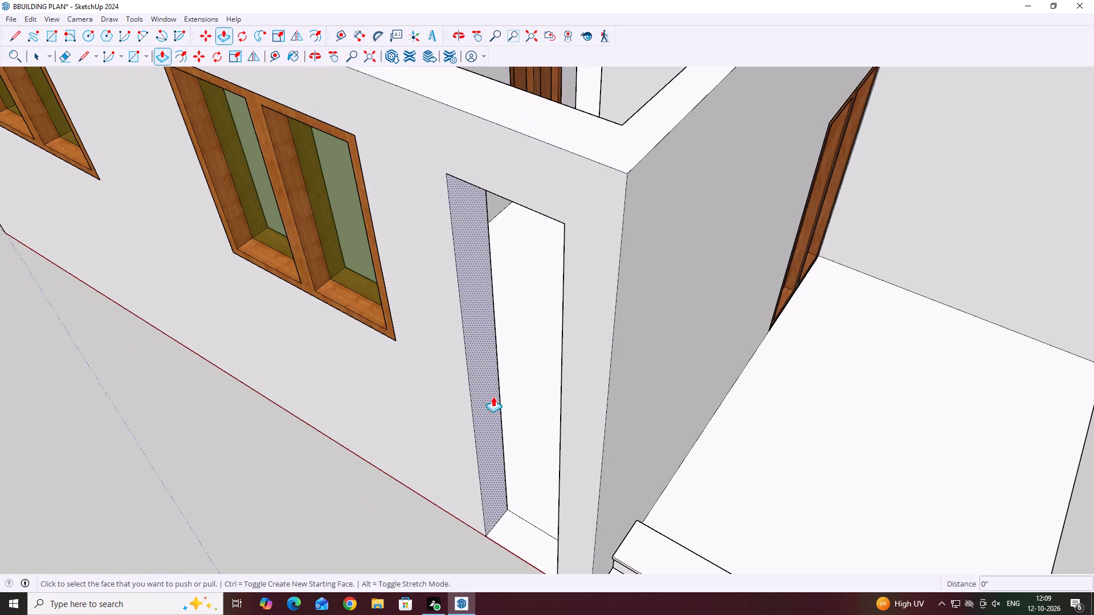
{"action": "left_click", "coordinate": [490, 397]}
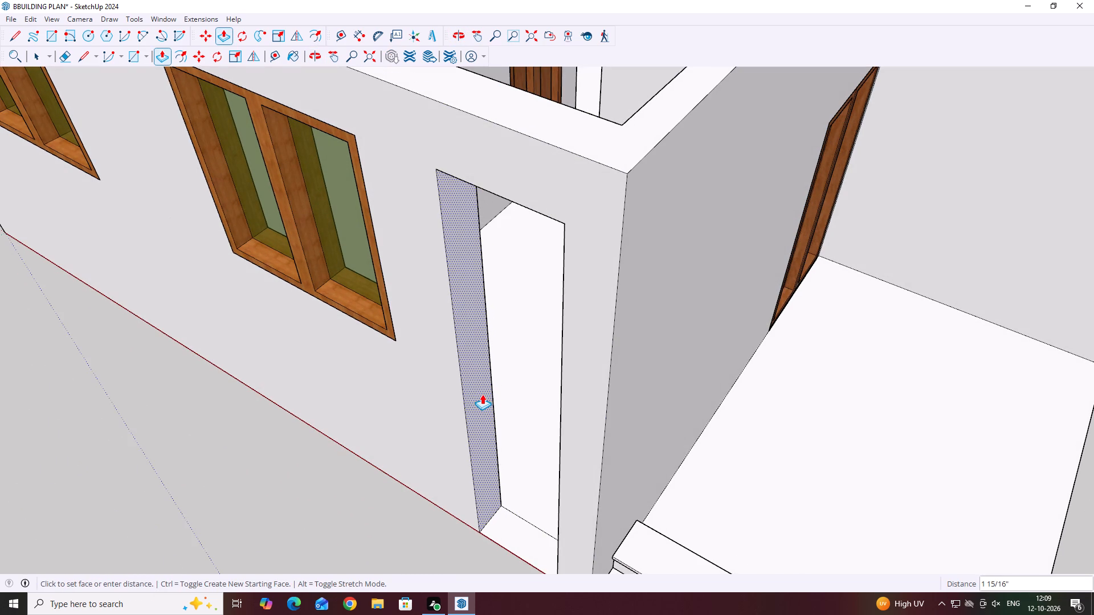
{"action": "key", "text": "3"}
{"action": "key", "text": "Return"}
{"action": "key", "text": "space"}
{"action": "left_click", "coordinate": [338, 507]}
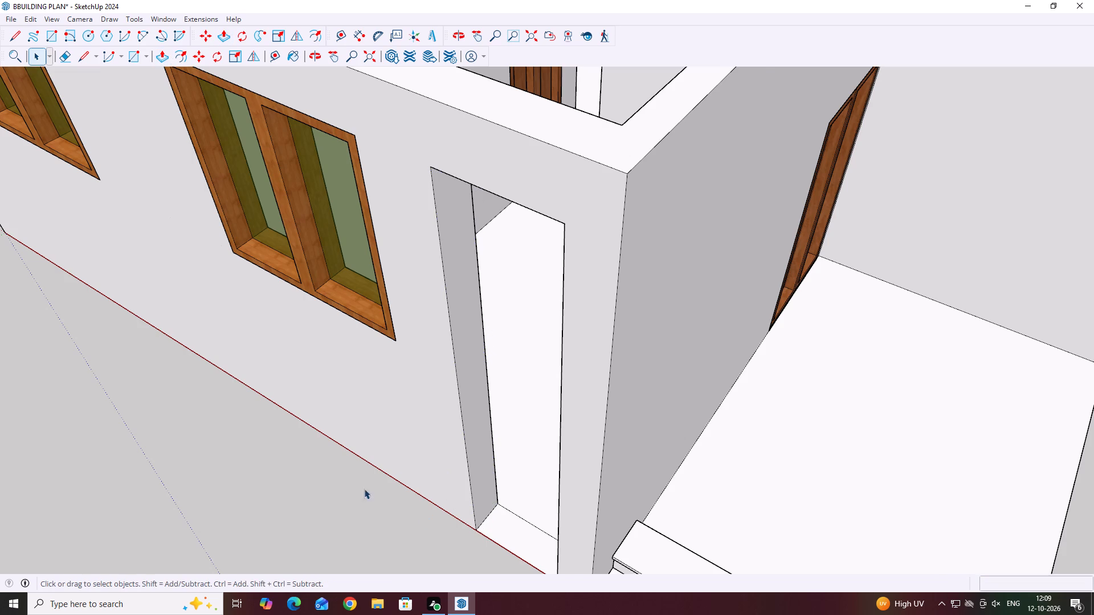
Open the small cherry-wood window for editing and paint its pane face with Translucent Glass Blue from Glass and Mirrors.
{"action": "scroll", "coordinate": [535, 397], "scroll_direction": "down", "scroll_amount": 7}
{"action": "middle_click_drag", "start_coordinate": [467, 429], "coordinate": [597, 352]}
{"action": "scroll", "coordinate": [484, 423], "scroll_direction": "up", "scroll_amount": 1}
{"action": "middle_click_drag", "start_coordinate": [505, 411], "coordinate": [522, 380]}
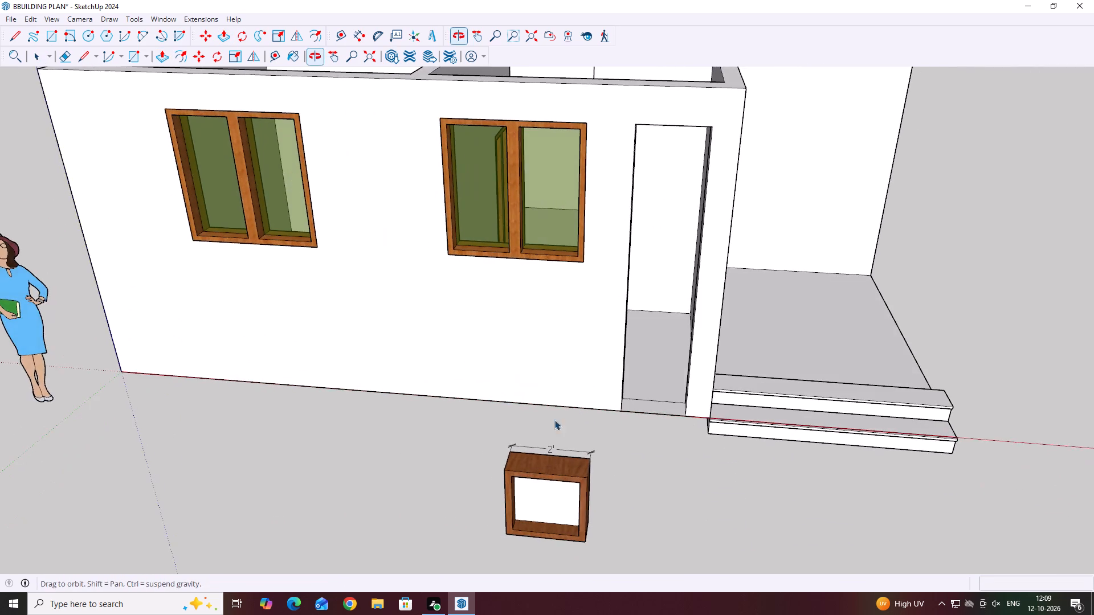
{"action": "scroll", "coordinate": [562, 530], "scroll_direction": "up", "scroll_amount": 3}
{"action": "left_click", "coordinate": [582, 473]}
{"action": "triple_click", "coordinate": [542, 485]}
{"action": "left_click", "coordinate": [541, 485]}
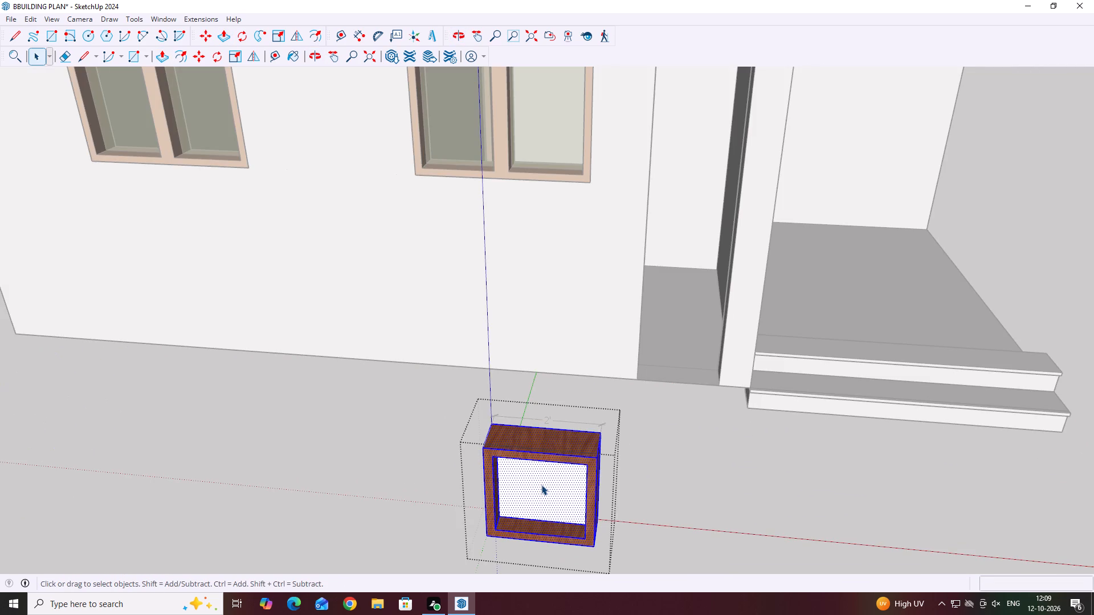
{"action": "scroll", "coordinate": [541, 485], "scroll_direction": "up", "scroll_amount": 4}
{"action": "left_click", "coordinate": [558, 465]}
{"action": "middle_click_drag", "start_coordinate": [508, 492], "coordinate": [580, 446]}
{"action": "middle_click_drag", "start_coordinate": [590, 447], "coordinate": [574, 448]}
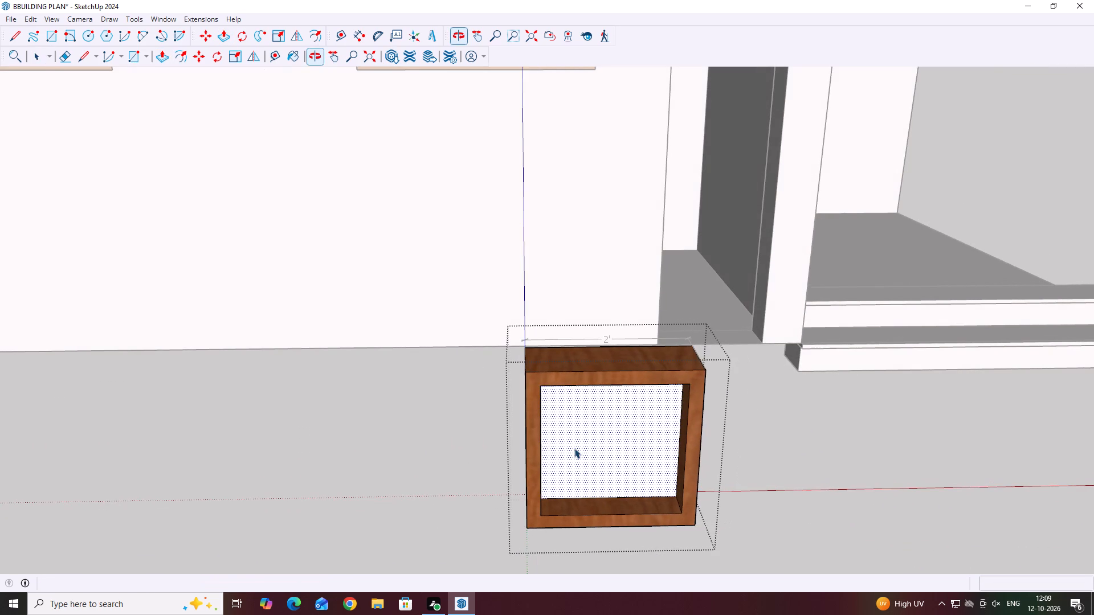
{"action": "key", "text": "b"}
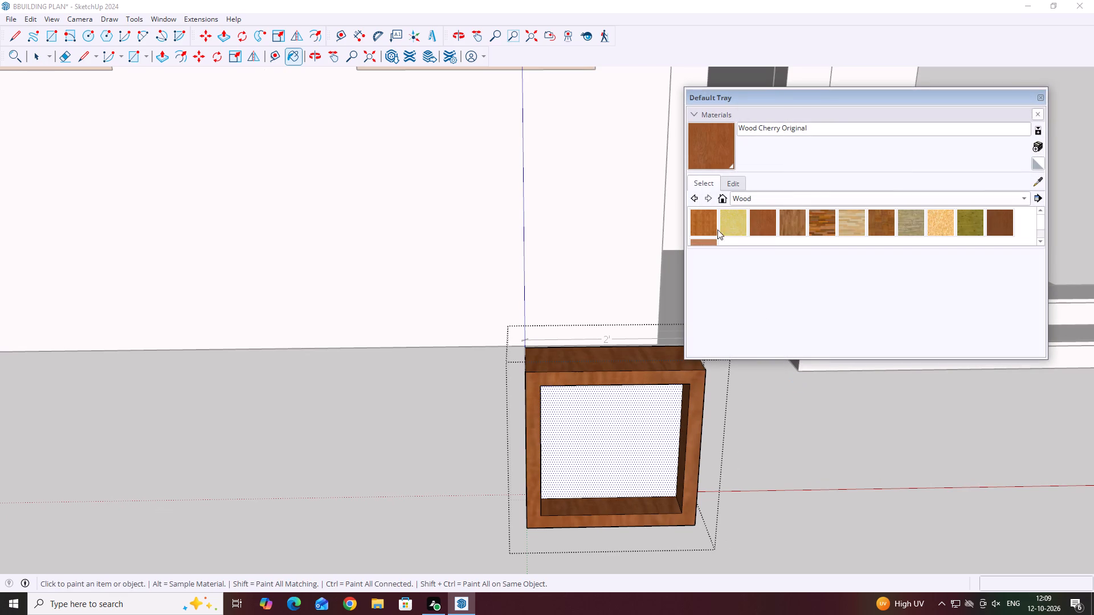
{"action": "scroll", "coordinate": [717, 227], "scroll_direction": "down", "scroll_amount": 5}
{"action": "scroll", "coordinate": [725, 227], "scroll_direction": "up", "scroll_amount": 2}
{"action": "left_click", "coordinate": [752, 200]}
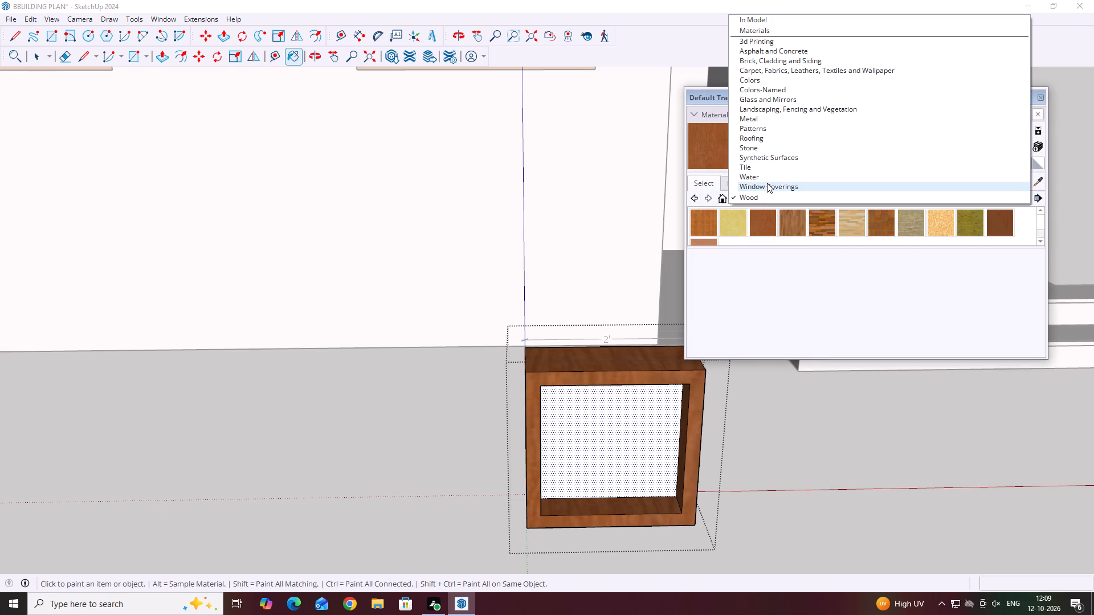
{"action": "left_click", "coordinate": [763, 139]}
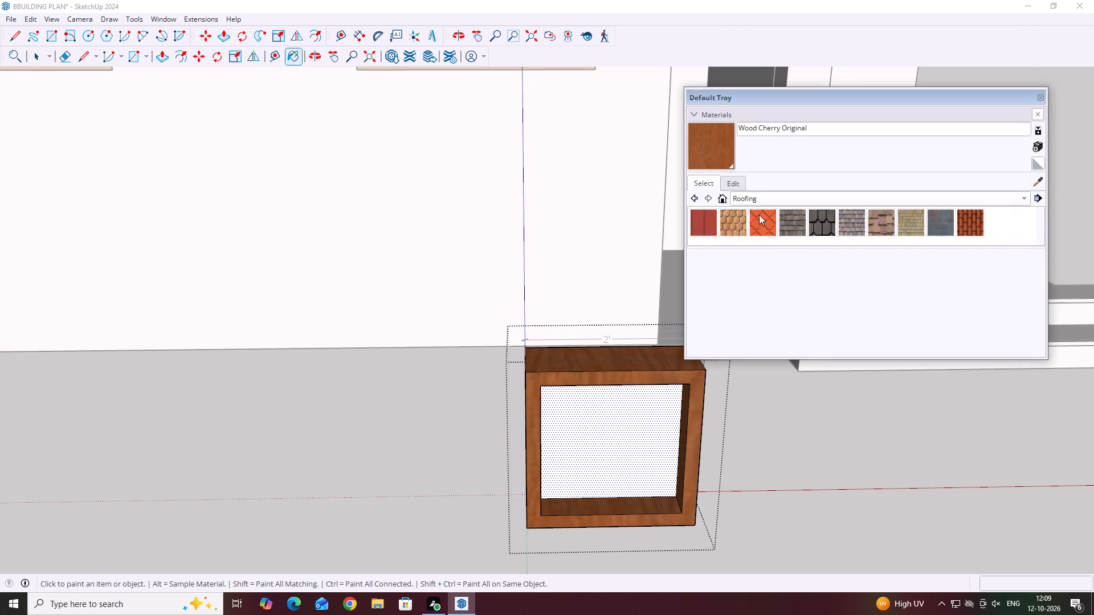
{"action": "left_click", "coordinate": [761, 201]}
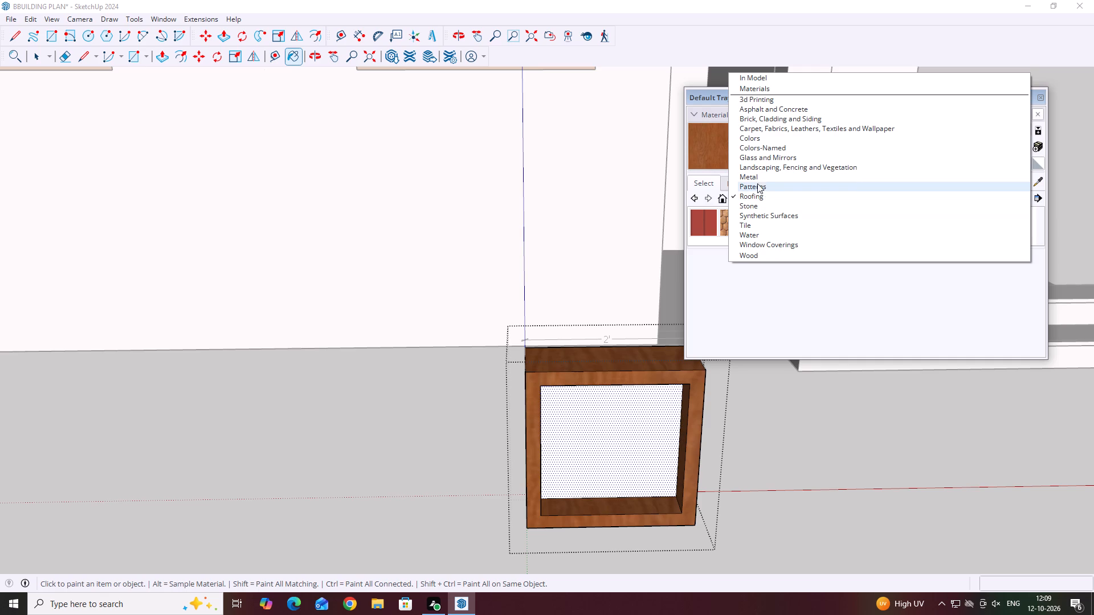
{"action": "left_click", "coordinate": [757, 161]}
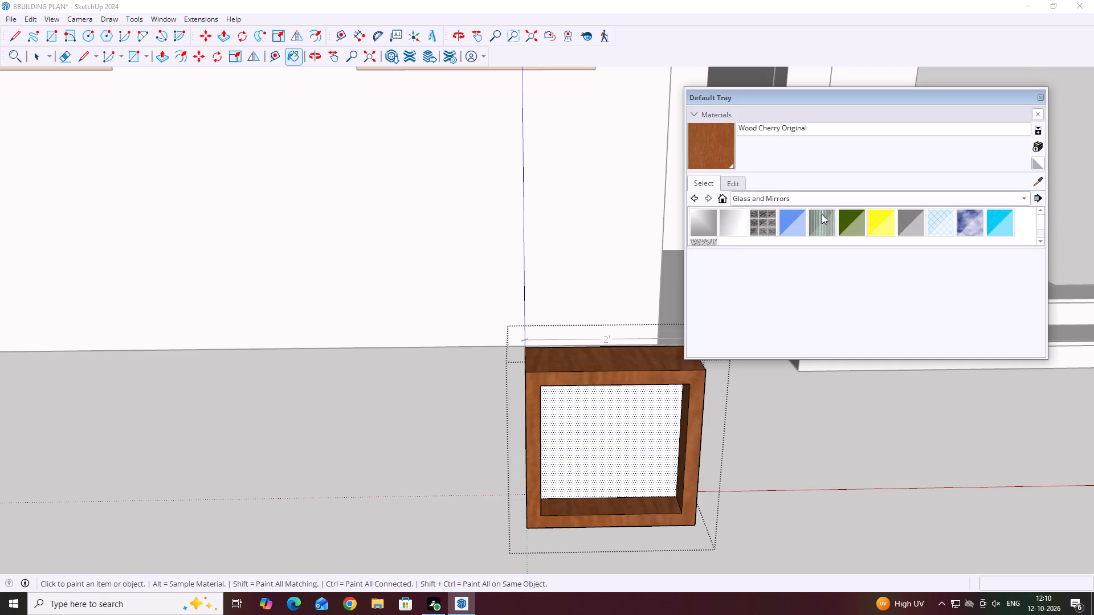
{"action": "left_click", "coordinate": [799, 229]}
{"action": "left_click", "coordinate": [618, 432]}
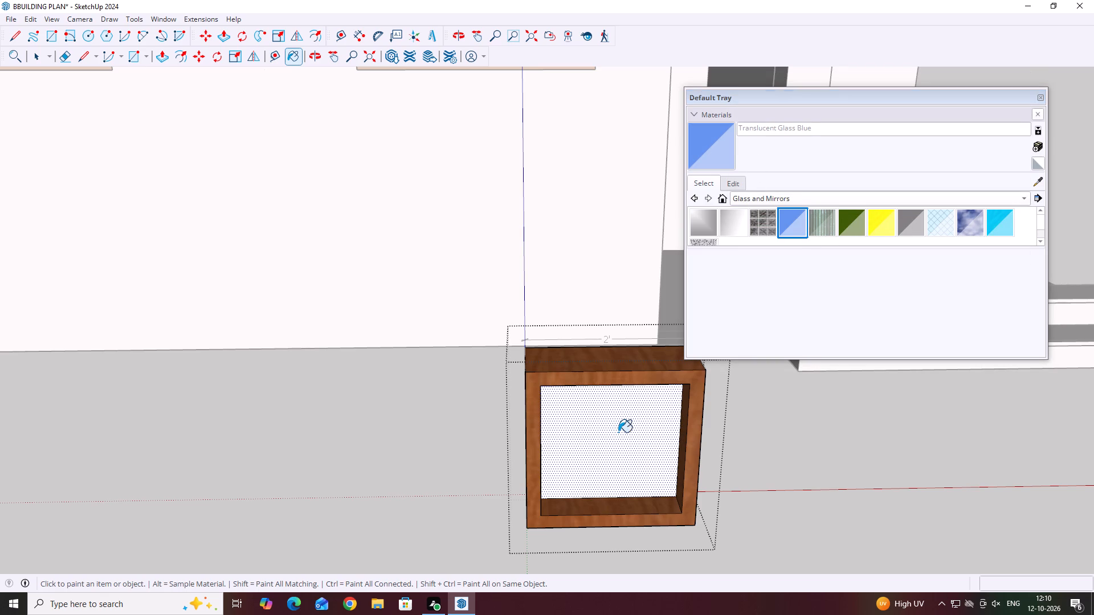
{"action": "middle_click_drag", "start_coordinate": [657, 438], "coordinate": [586, 421]}
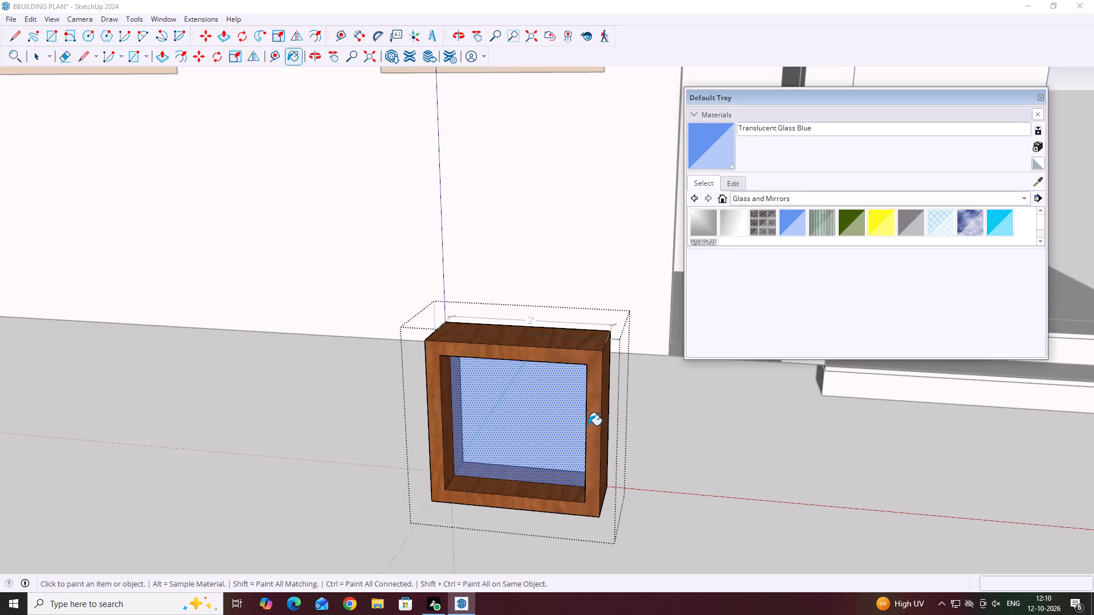
{"action": "key", "text": "Escape"}
{"action": "key", "text": "space"}
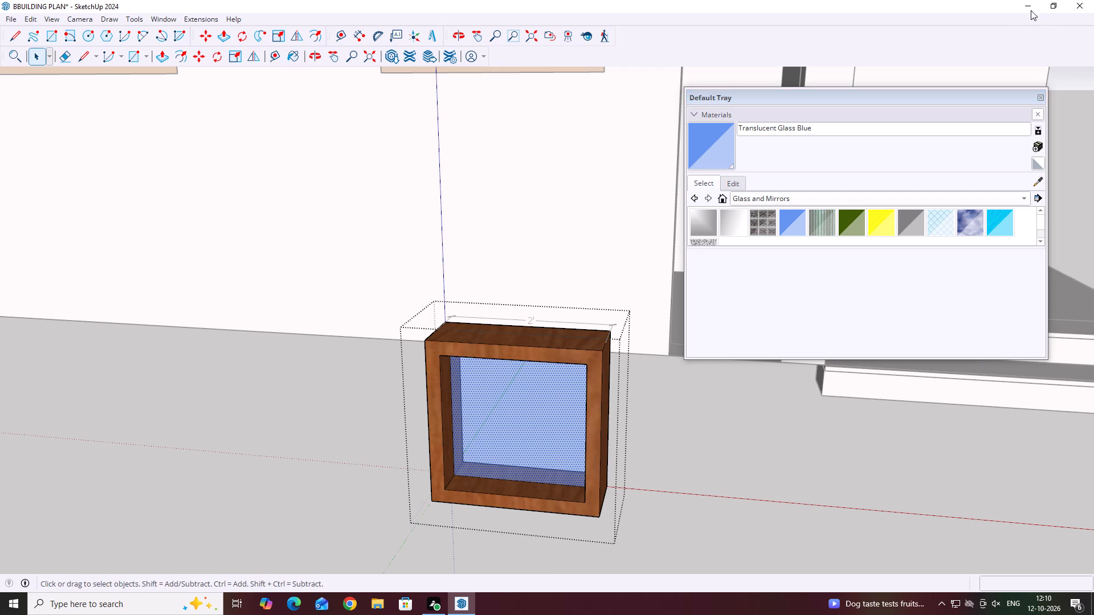
{"action": "left_click", "coordinate": [1043, 95]}
{"action": "left_click", "coordinate": [676, 396]}
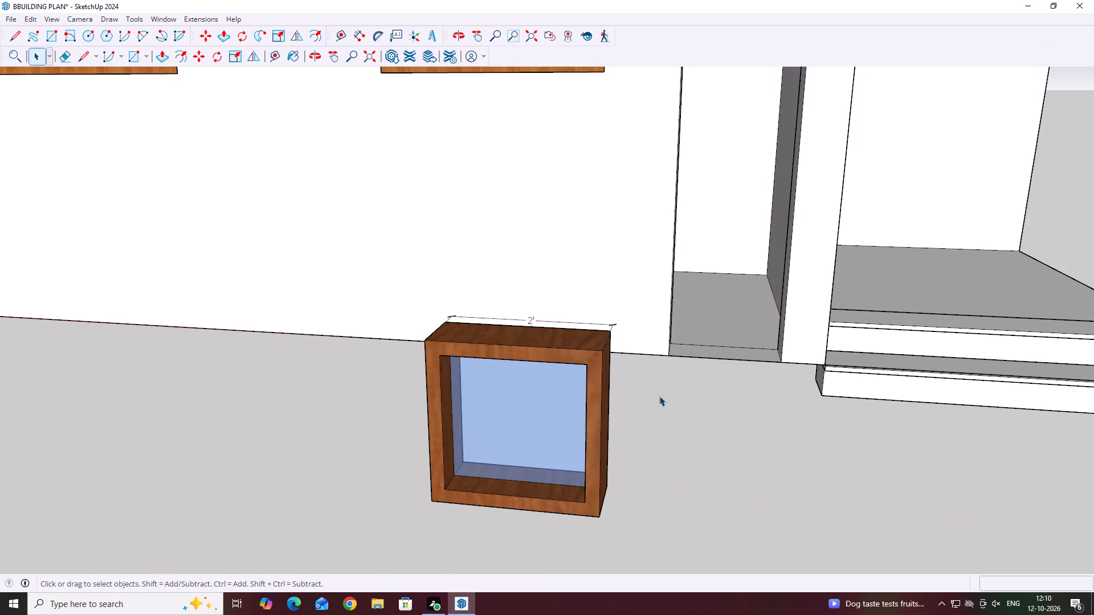
Delete the width dimension above the small window.
{"action": "middle_click_drag", "start_coordinate": [679, 456], "coordinate": [684, 459]}
{"action": "scroll", "coordinate": [684, 459], "scroll_direction": "down", "scroll_amount": 3}
{"action": "scroll", "coordinate": [610, 371], "scroll_direction": "up", "scroll_amount": 3}
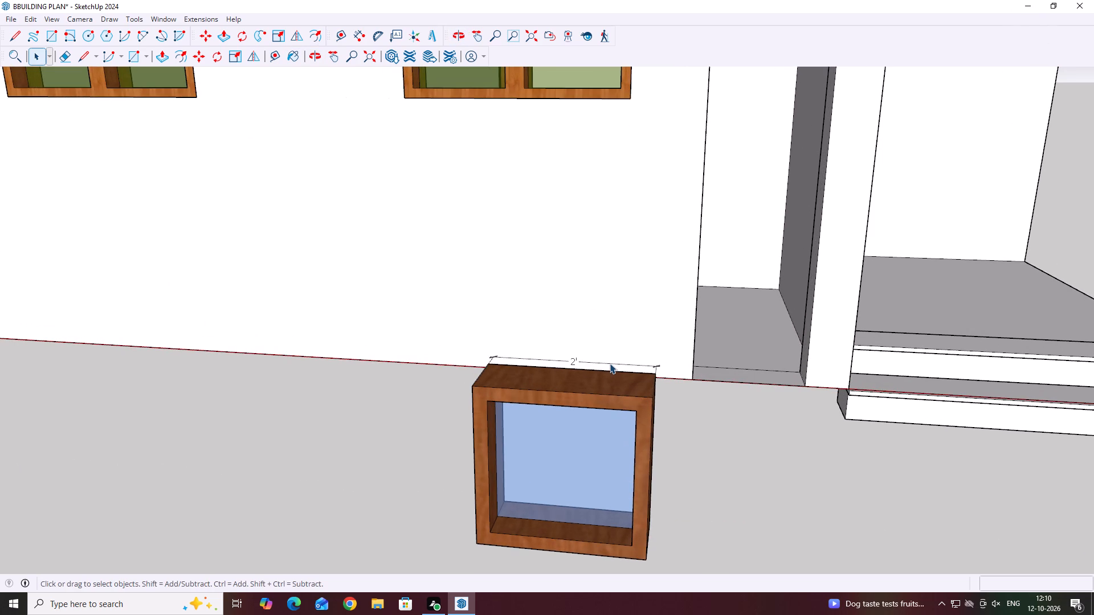
{"action": "left_click", "coordinate": [610, 363]}
{"action": "key", "text": "Delete"}
Move the small window by its front top corner to the window-side top corner of the narrow front wall opening.
{"action": "left_click", "coordinate": [619, 489]}
{"action": "middle_click_drag", "start_coordinate": [458, 429], "coordinate": [470, 437]}
{"action": "scroll", "coordinate": [470, 437], "scroll_direction": "down", "scroll_amount": 3}
{"action": "key", "text": "m"}
{"action": "left_click", "coordinate": [503, 425]}
{"action": "scroll", "coordinate": [606, 436], "scroll_direction": "down", "scroll_amount": 3}
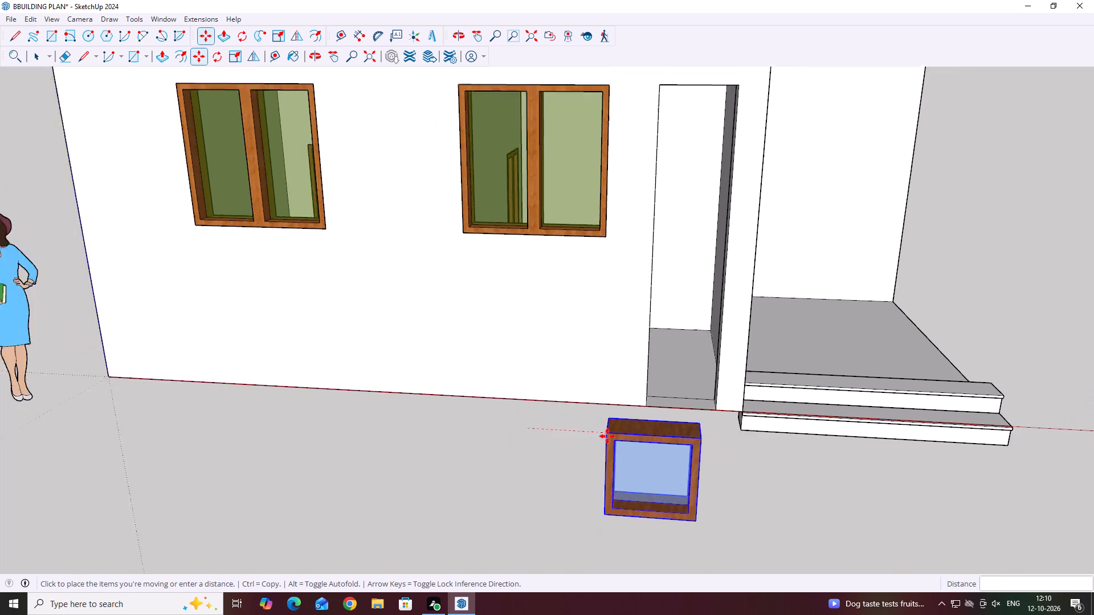
{"action": "scroll", "coordinate": [607, 436], "scroll_direction": "down", "scroll_amount": 7}
{"action": "scroll", "coordinate": [666, 190], "scroll_direction": "up", "scroll_amount": 3}
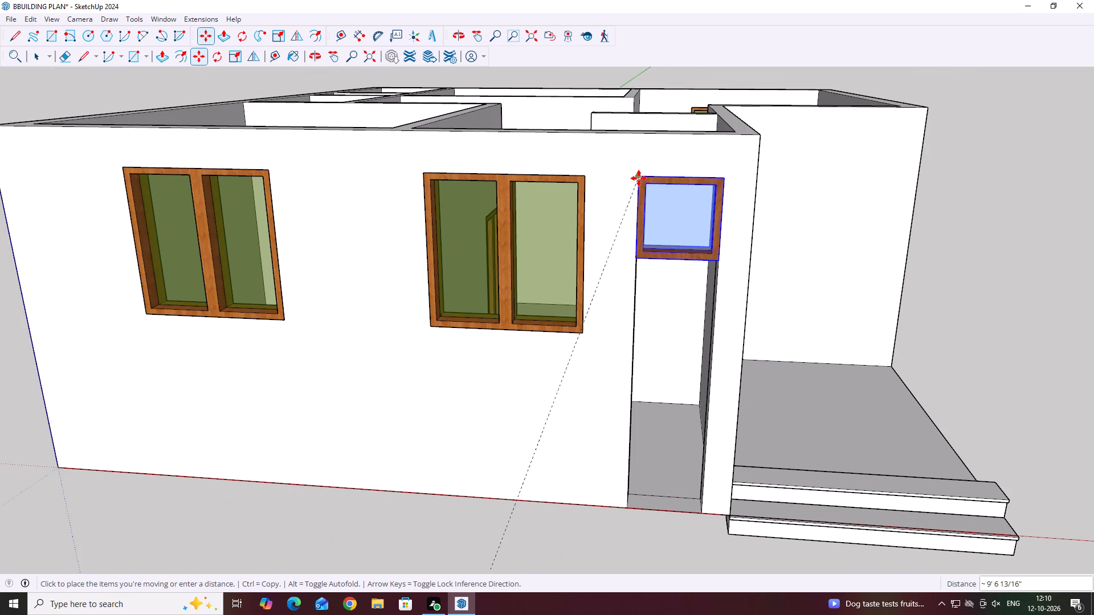
{"action": "left_click", "coordinate": [639, 178]}
{"action": "key", "text": "space"}
Pull the bottom face of the narrow front opening up 7' to the small window's underside, filling the wall below it.
{"action": "left_click", "coordinate": [656, 501]}
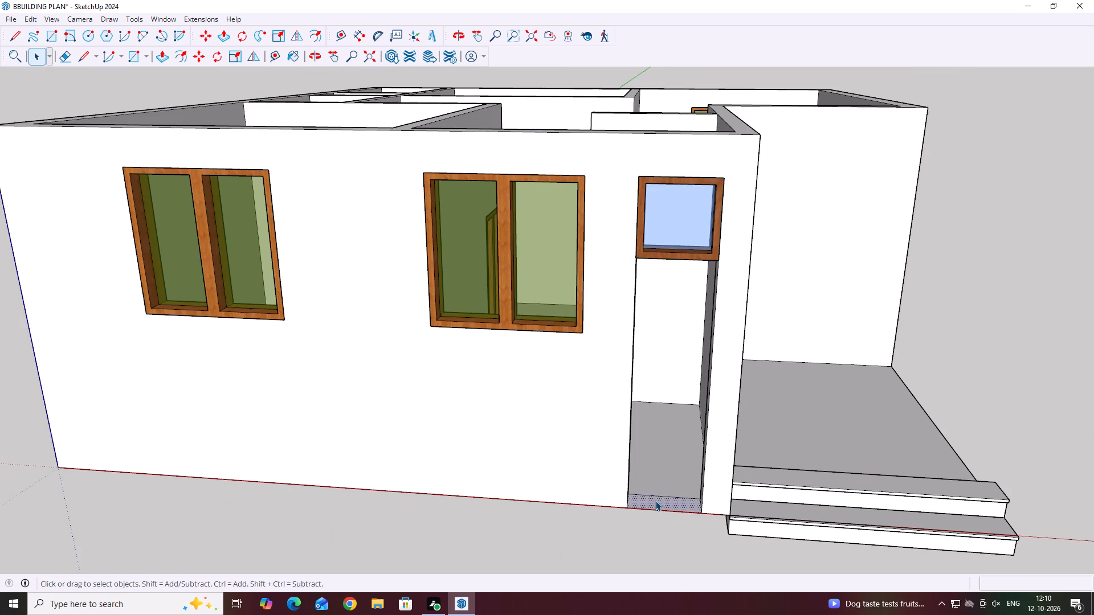
{"action": "middle_click_drag", "start_coordinate": [650, 498], "coordinate": [650, 538]}
{"action": "key", "text": "p"}
{"action": "scroll", "coordinate": [648, 533], "scroll_direction": "up", "scroll_amount": 3}
{"action": "left_click", "coordinate": [670, 536]}
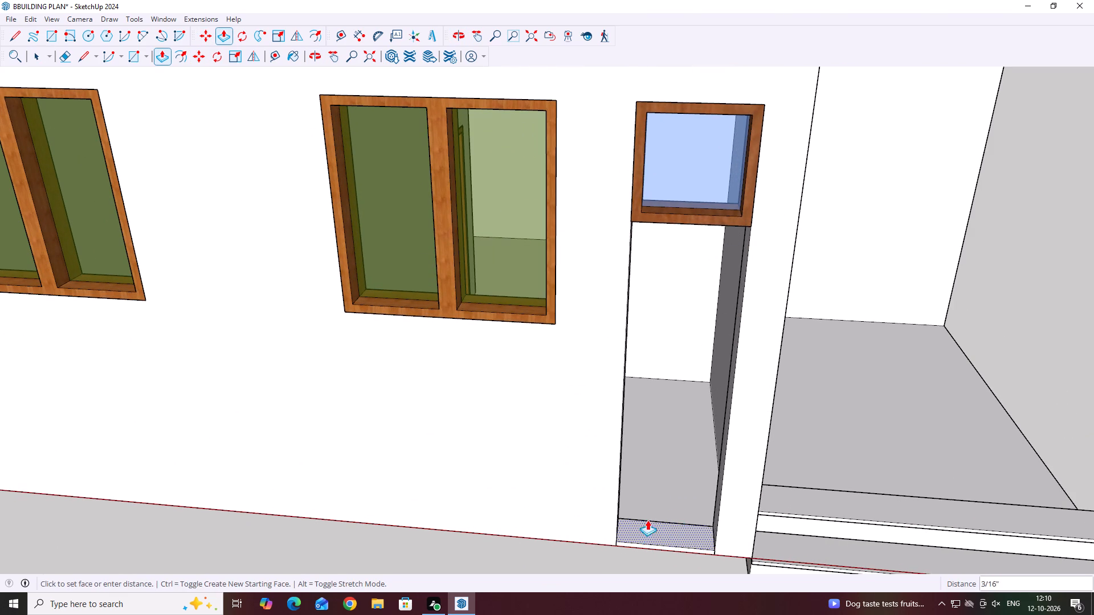
{"action": "left_click", "coordinate": [752, 221]}
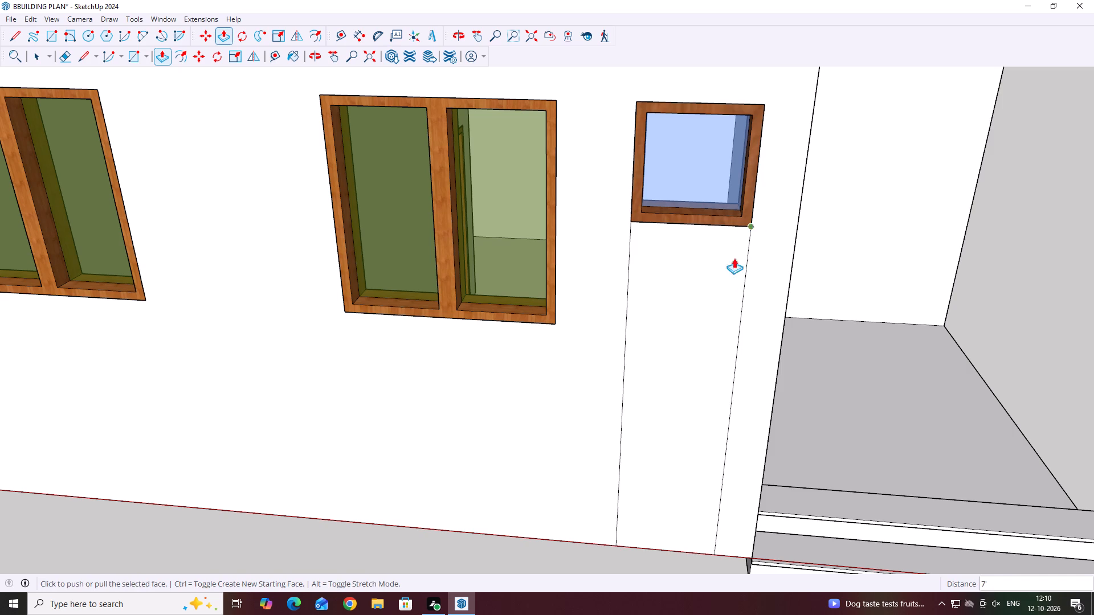
{"action": "key", "text": "space"}
Erase the two leftover vertical edges below the small window on the outer wall face.
{"action": "middle_click_drag", "start_coordinate": [619, 287], "coordinate": [631, 351]}
{"action": "key", "text": "e"}
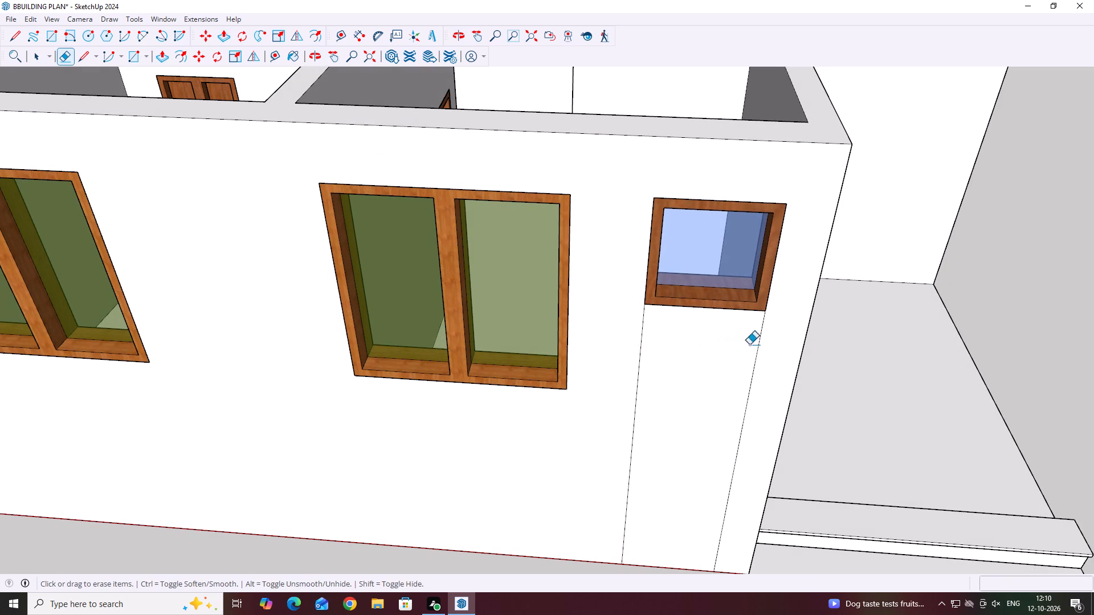
{"action": "left_click_drag", "start_coordinate": [771, 339], "coordinate": [628, 350]}
{"action": "scroll", "coordinate": [632, 363], "scroll_direction": "down", "scroll_amount": 6}
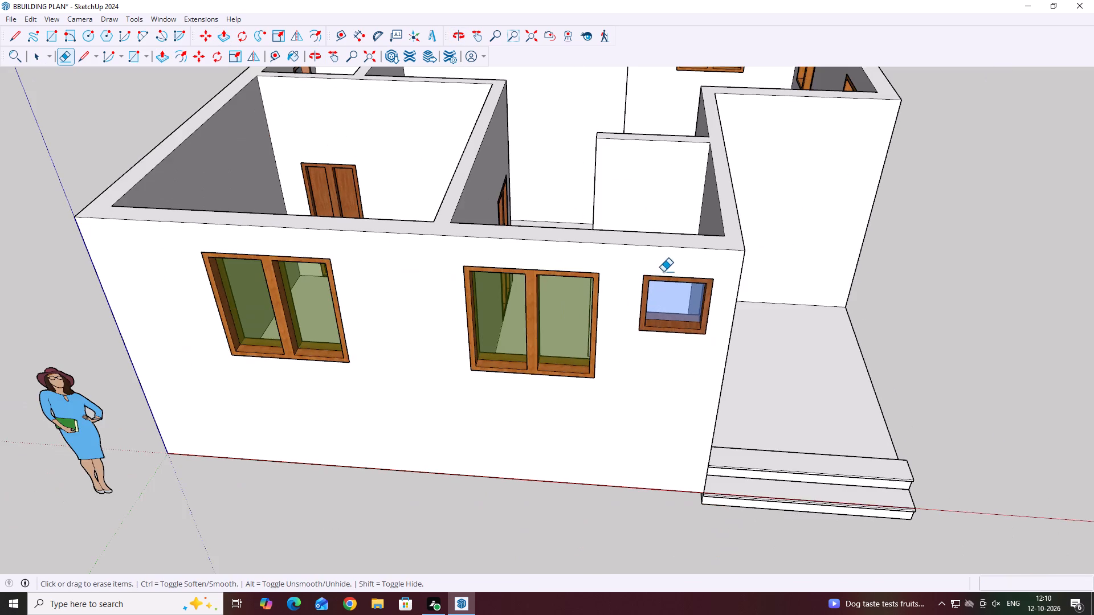
Erase the leftover vertical edges below the small window on the room-side face of the front wall.
{"action": "middle_click_drag", "start_coordinate": [661, 271], "coordinate": [467, 401]}
{"action": "middle_click_drag", "start_coordinate": [732, 302], "coordinate": [348, 343]}
{"action": "scroll", "coordinate": [341, 327], "scroll_direction": "up", "scroll_amount": 4}
{"action": "middle_click_drag", "start_coordinate": [402, 268], "coordinate": [394, 280]}
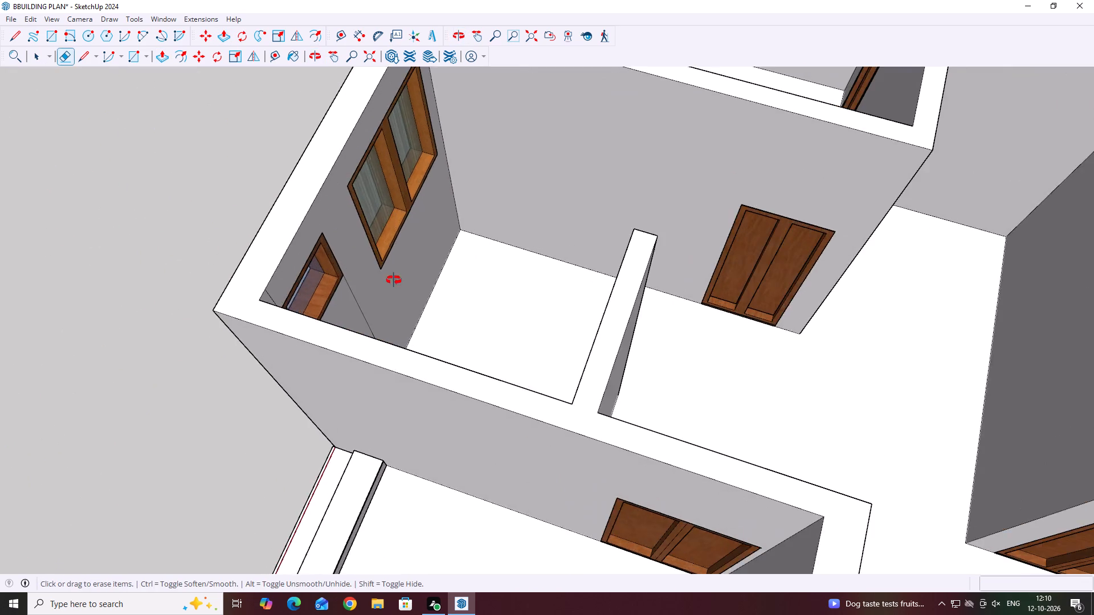
{"action": "middle_click_drag", "start_coordinate": [394, 280], "coordinate": [262, 327]}
{"action": "scroll", "coordinate": [322, 266], "scroll_direction": "up", "scroll_amount": 11}
{"action": "left_click_drag", "start_coordinate": [515, 183], "coordinate": [376, 288]}
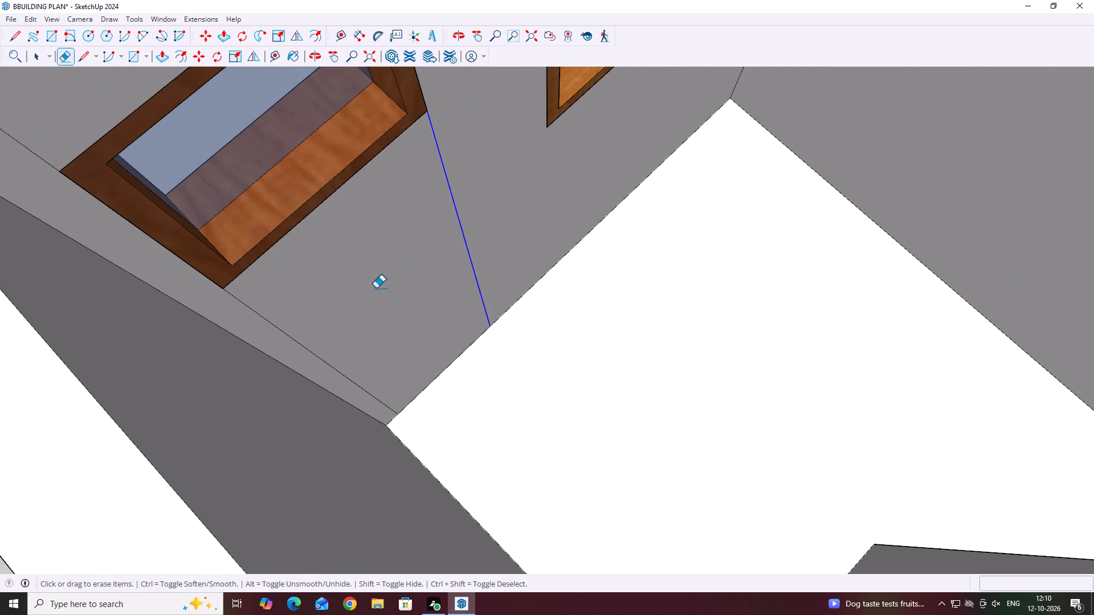
{"action": "left_click_drag", "start_coordinate": [376, 288], "coordinate": [301, 355]}
{"action": "scroll", "coordinate": [534, 295], "scroll_direction": "down", "scroll_amount": 7}
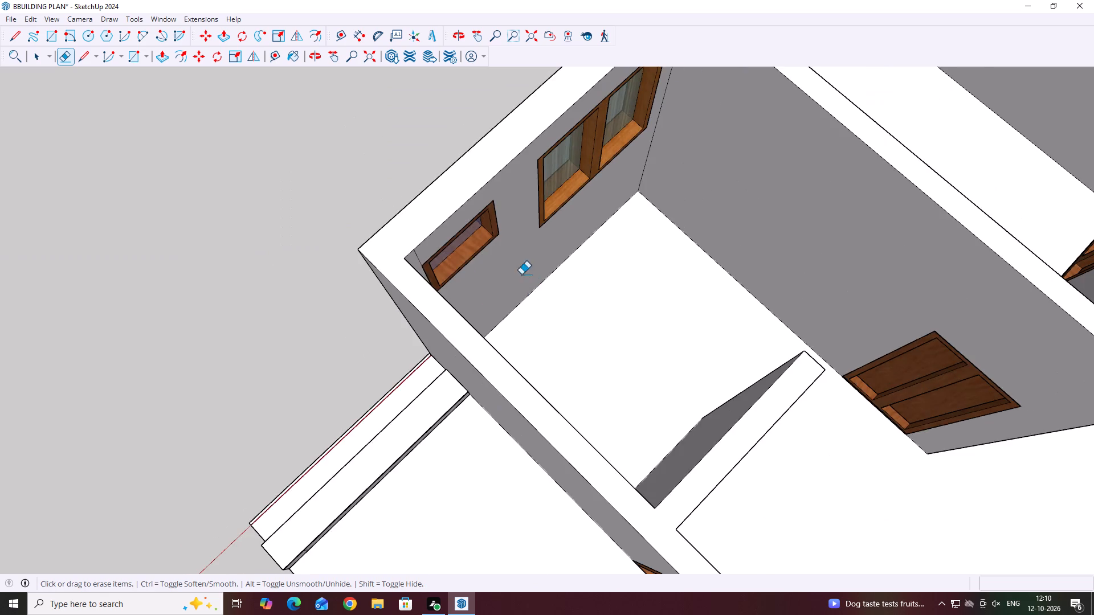
{"action": "scroll", "coordinate": [443, 264], "scroll_direction": "up", "scroll_amount": 14}
{"action": "left_click_drag", "start_coordinate": [419, 227], "coordinate": [394, 243]}
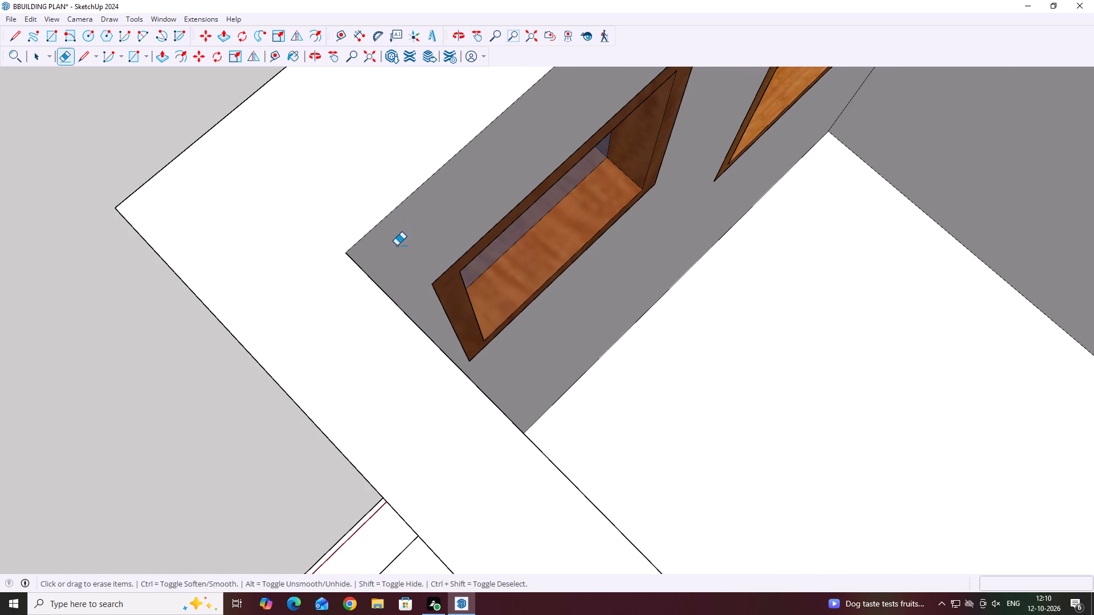
{"action": "scroll", "coordinate": [403, 248], "scroll_direction": "down", "scroll_amount": 13}
{"action": "key", "text": "space"}
Examine the house from all sides and from above, checking the windows, doors and room layout.
{"action": "scroll", "coordinate": [405, 239], "scroll_direction": "down", "scroll_amount": 8}
{"action": "middle_click_drag", "start_coordinate": [372, 229], "coordinate": [562, 314]}
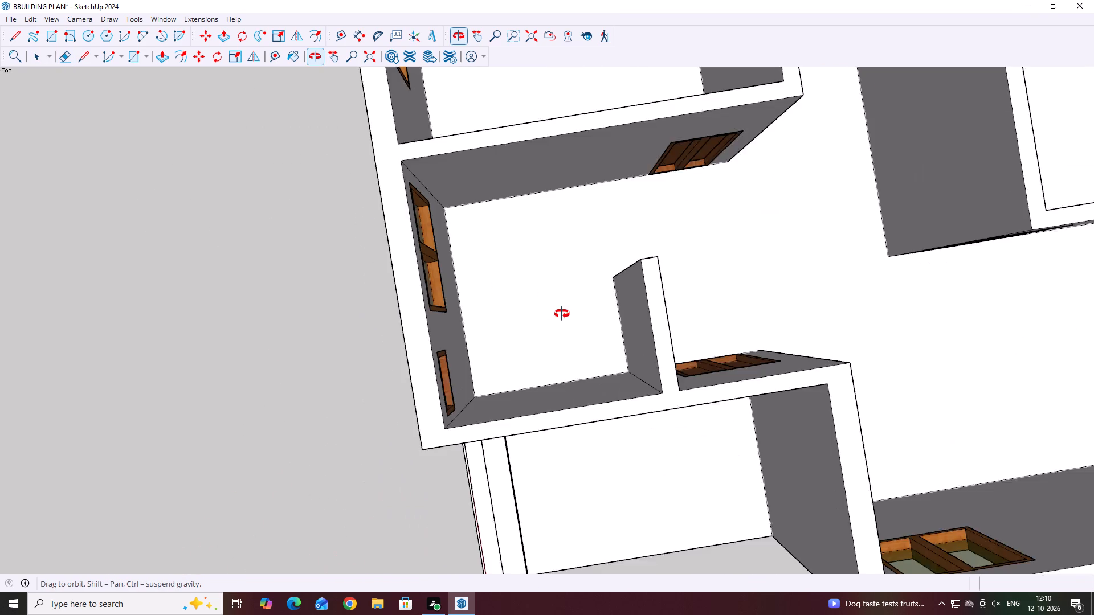
{"action": "middle_click_drag", "start_coordinate": [562, 314], "coordinate": [627, 157]}
{"action": "middle_click_drag", "start_coordinate": [745, 293], "coordinate": [432, 148]}
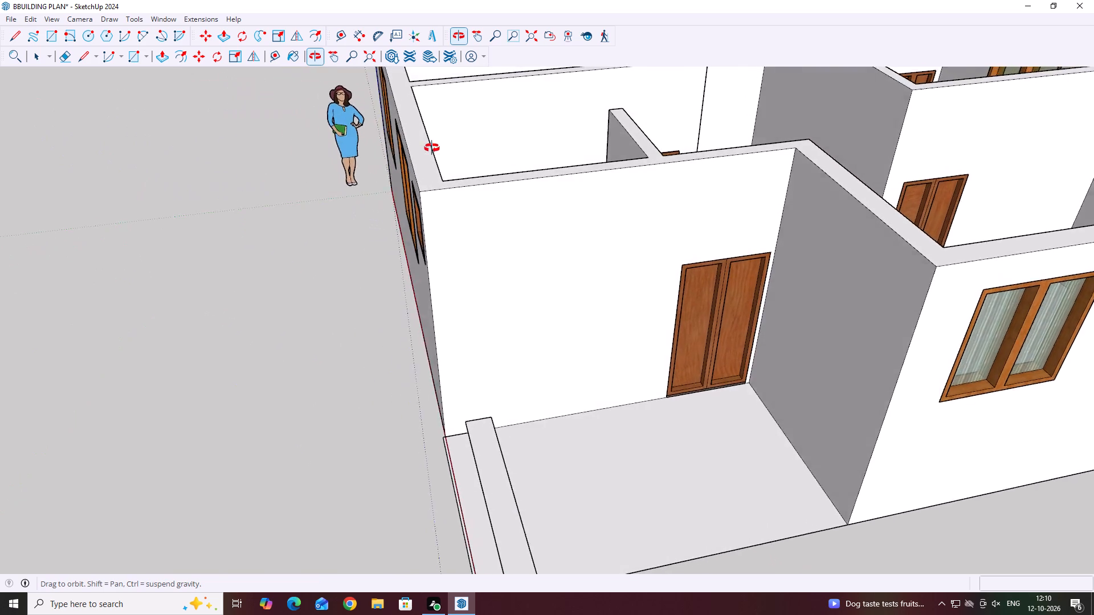
{"action": "middle_click_drag", "start_coordinate": [432, 148], "coordinate": [297, 170]}
{"action": "scroll", "coordinate": [460, 200], "scroll_direction": "down", "scroll_amount": 6}
{"action": "middle_click_drag", "start_coordinate": [655, 173], "coordinate": [676, 317]}
{"action": "scroll", "coordinate": [672, 256], "scroll_direction": "down", "scroll_amount": 1}
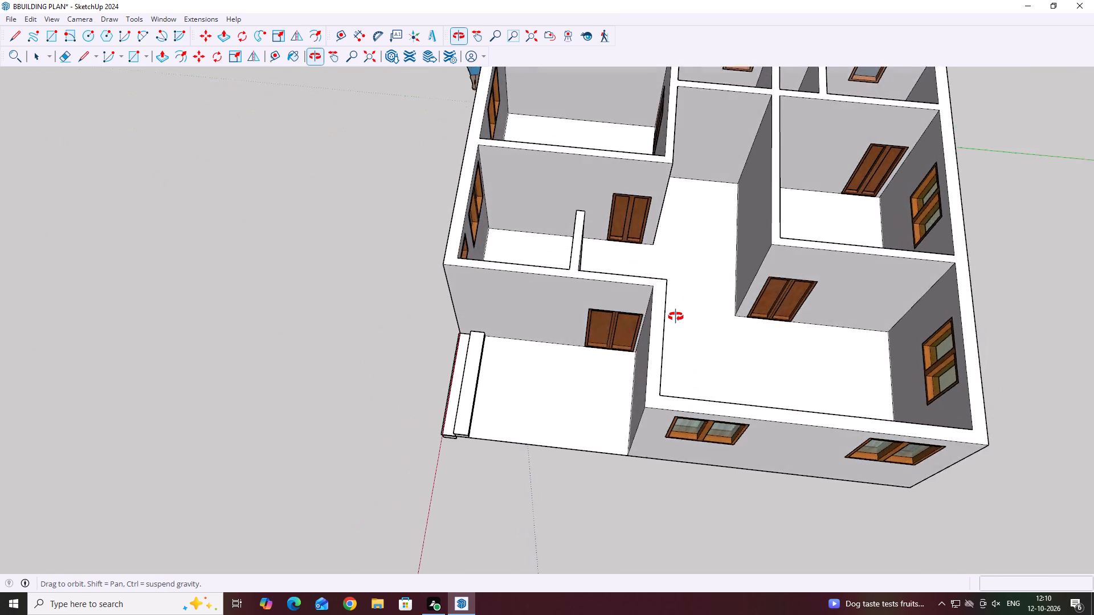
{"action": "middle_click_drag", "start_coordinate": [676, 317], "coordinate": [369, 227]}
{"action": "middle_click_drag", "start_coordinate": [1030, 368], "coordinate": [605, 231]}
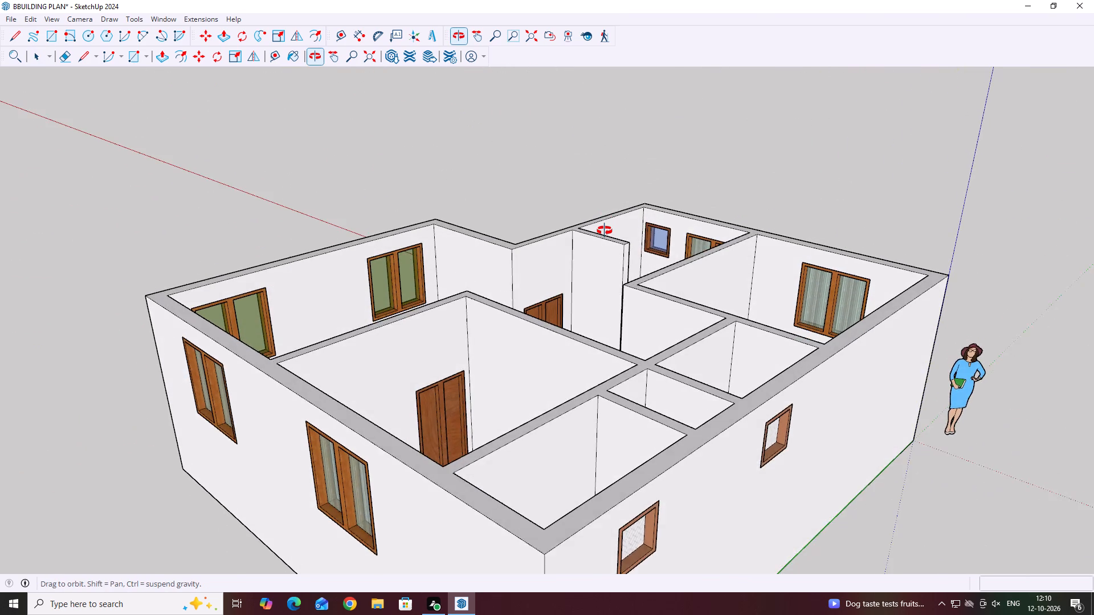
{"action": "middle_click_drag", "start_coordinate": [605, 231], "coordinate": [641, 257]}
{"action": "middle_click_drag", "start_coordinate": [597, 220], "coordinate": [379, 240]}
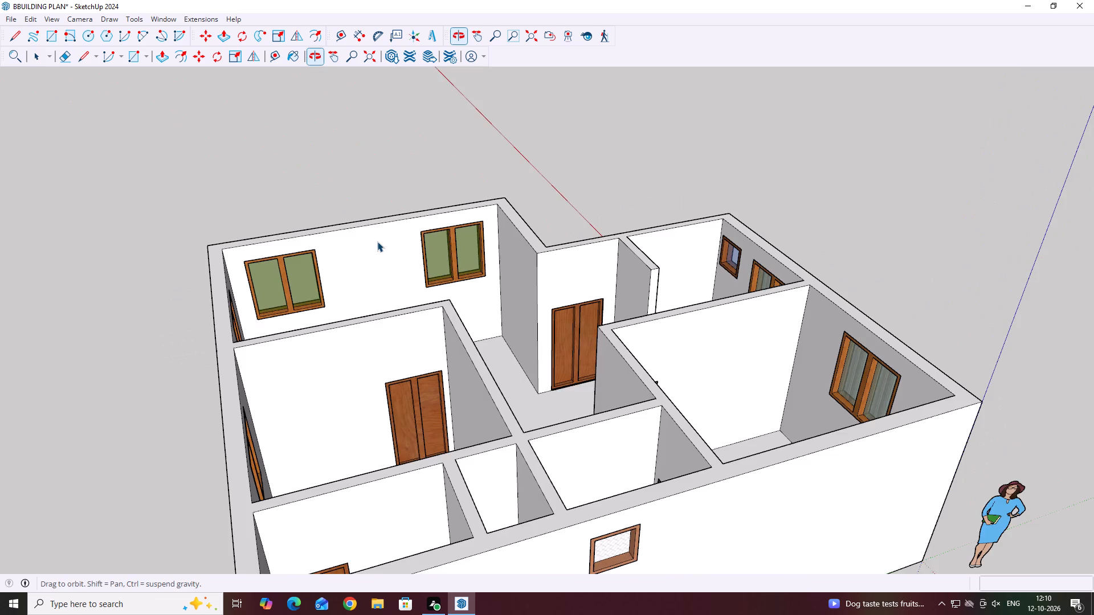
{"action": "middle_click_drag", "start_coordinate": [459, 297], "coordinate": [753, 337]}
{"action": "scroll", "coordinate": [771, 291], "scroll_direction": "down", "scroll_amount": 6}
{"action": "middle_click_drag", "start_coordinate": [719, 325], "coordinate": [769, 362]}
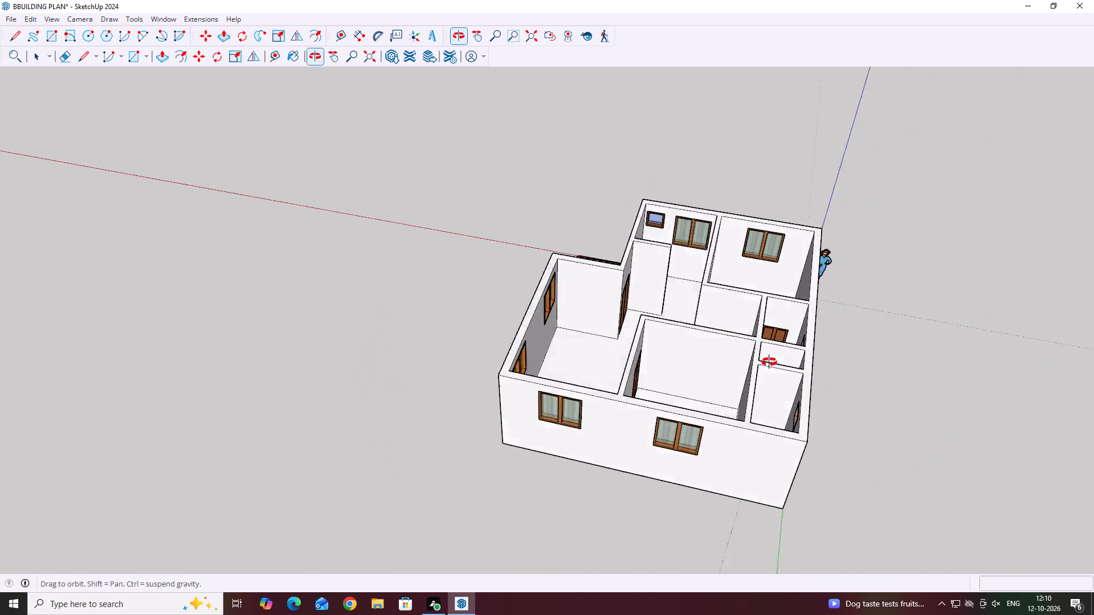
{"action": "middle_click_drag", "start_coordinate": [769, 362], "coordinate": [953, 371]}
{"action": "middle_click_drag", "start_coordinate": [540, 342], "coordinate": [828, 340]}
{"action": "middle_click_drag", "start_coordinate": [525, 335], "coordinate": [764, 319]}
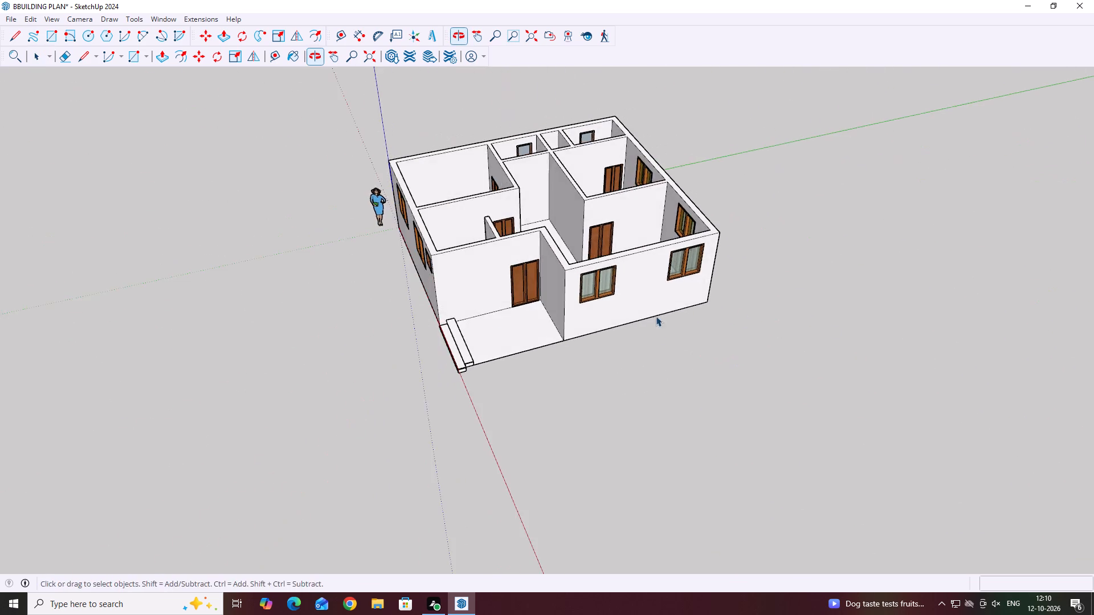
{"action": "middle_click_drag", "start_coordinate": [490, 335], "coordinate": [734, 327]}
{"action": "middle_click_drag", "start_coordinate": [521, 337], "coordinate": [676, 469]}
{"action": "scroll", "coordinate": [673, 471], "scroll_direction": "down", "scroll_amount": 1}
{"action": "middle_click_drag", "start_coordinate": [534, 270], "coordinate": [534, 376]}
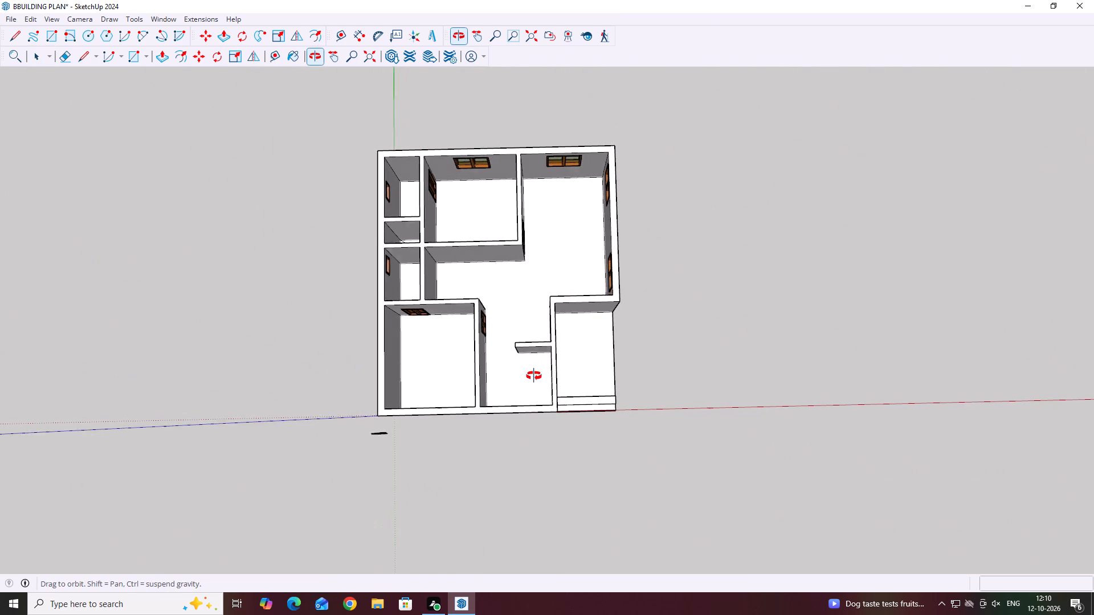
Examine the house from above, focusing on the room layout around the open recess between the two bedrooms.
{"action": "middle_click_drag", "start_coordinate": [534, 376], "coordinate": [532, 375]}
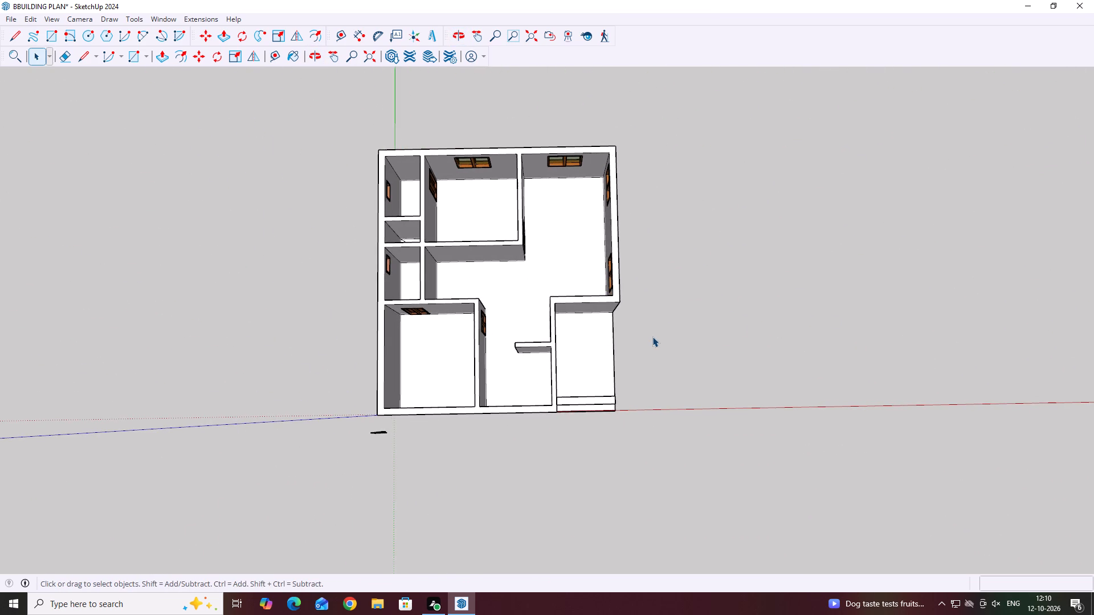
{"action": "scroll", "coordinate": [554, 181], "scroll_direction": "up", "scroll_amount": 7}
{"action": "middle_click_drag", "start_coordinate": [492, 190], "coordinate": [508, 186]}
{"action": "middle_click_drag", "start_coordinate": [612, 225], "coordinate": [638, 198]}
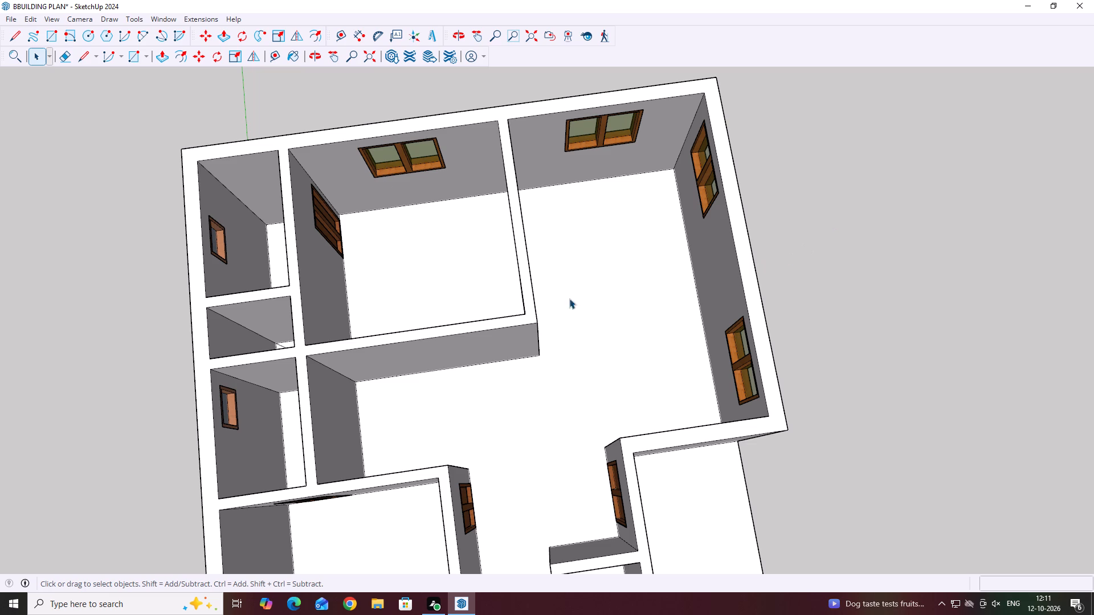
{"action": "scroll", "coordinate": [511, 506], "scroll_direction": "up", "scroll_amount": 2}
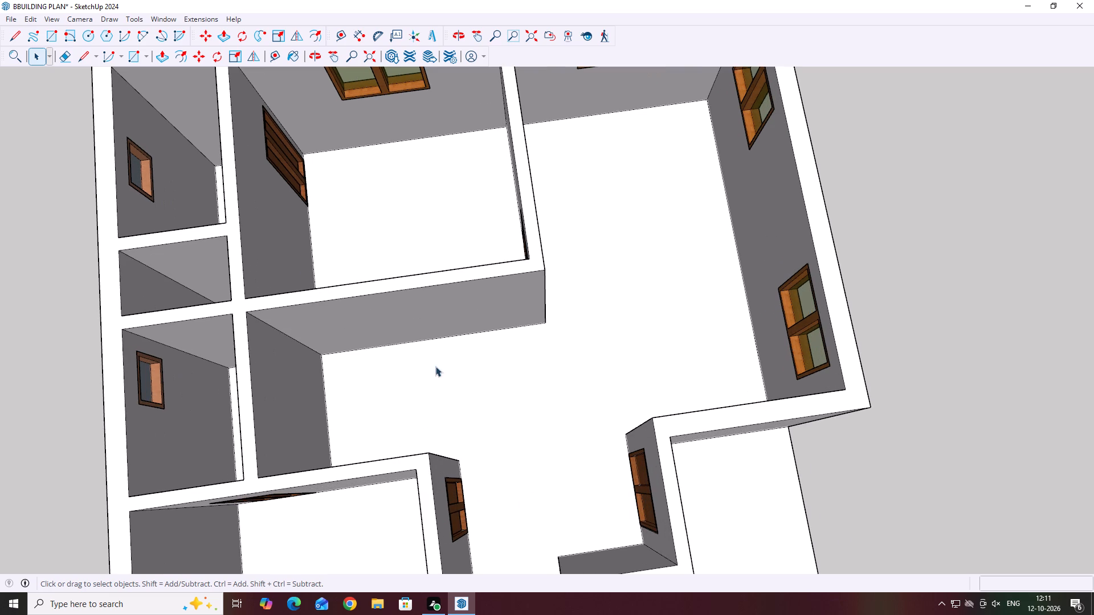
{"action": "scroll", "coordinate": [211, 293], "scroll_direction": "up", "scroll_amount": 2}
{"action": "scroll", "coordinate": [348, 269], "scroll_direction": "down", "scroll_amount": 4}
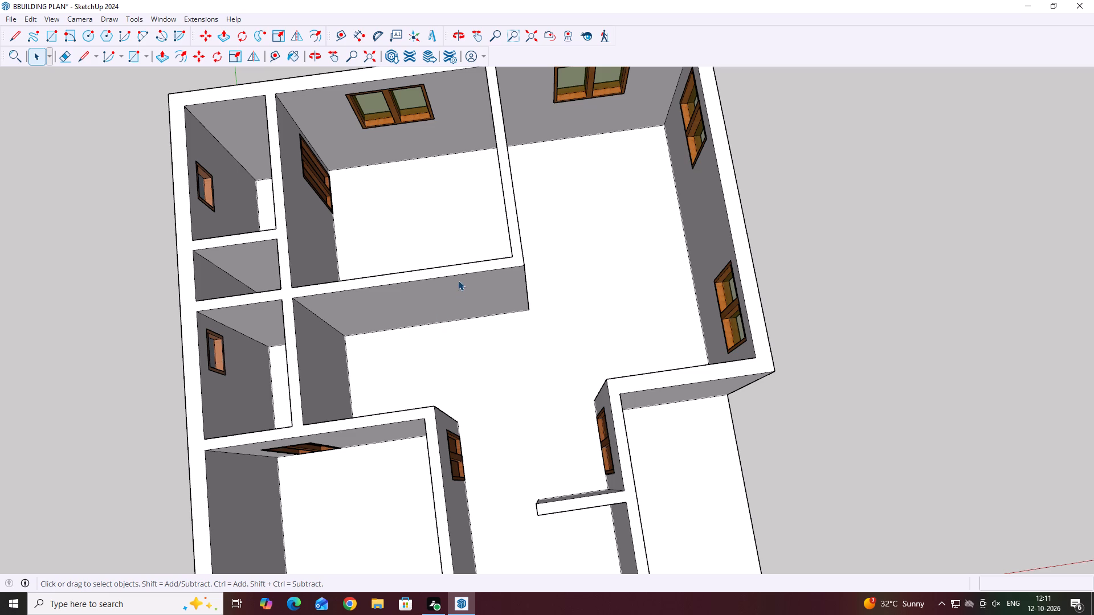
{"action": "middle_click_drag", "start_coordinate": [547, 248], "coordinate": [423, 214]}
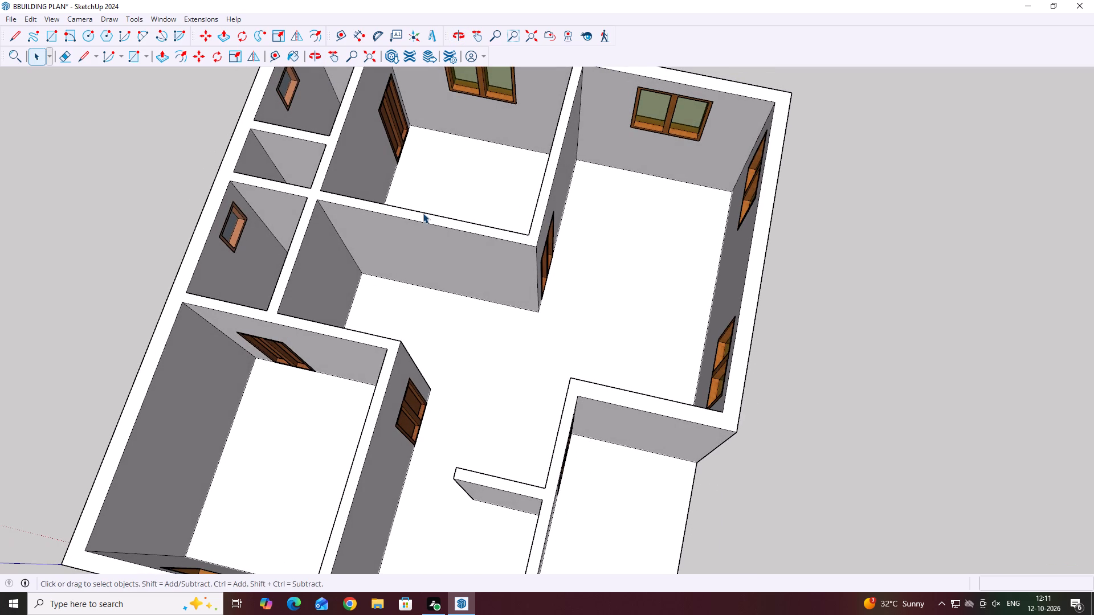
{"action": "middle_click_drag", "start_coordinate": [437, 341], "coordinate": [473, 341]}
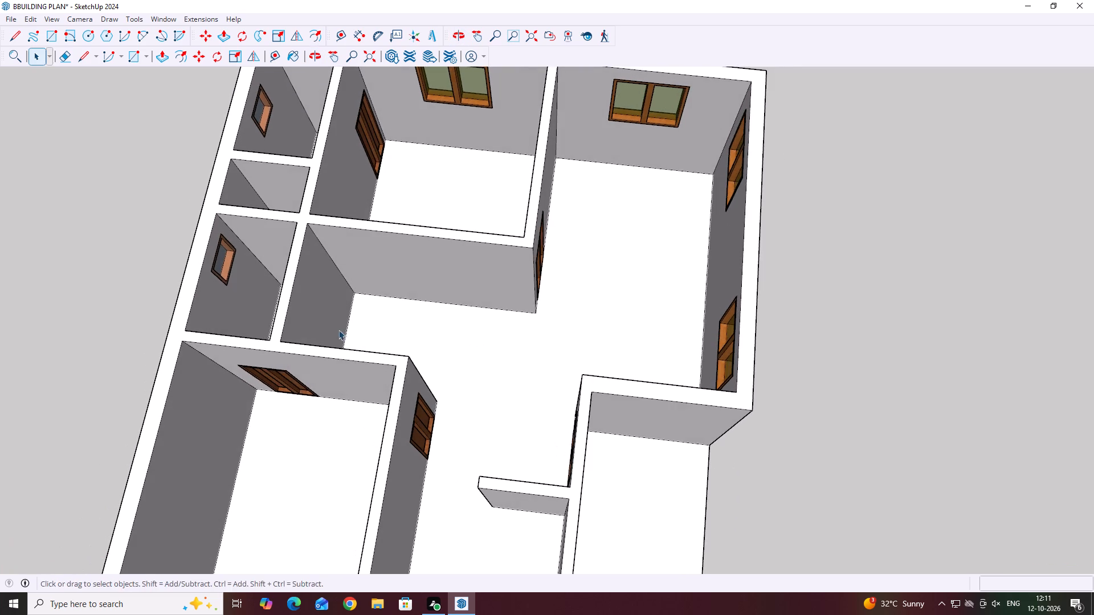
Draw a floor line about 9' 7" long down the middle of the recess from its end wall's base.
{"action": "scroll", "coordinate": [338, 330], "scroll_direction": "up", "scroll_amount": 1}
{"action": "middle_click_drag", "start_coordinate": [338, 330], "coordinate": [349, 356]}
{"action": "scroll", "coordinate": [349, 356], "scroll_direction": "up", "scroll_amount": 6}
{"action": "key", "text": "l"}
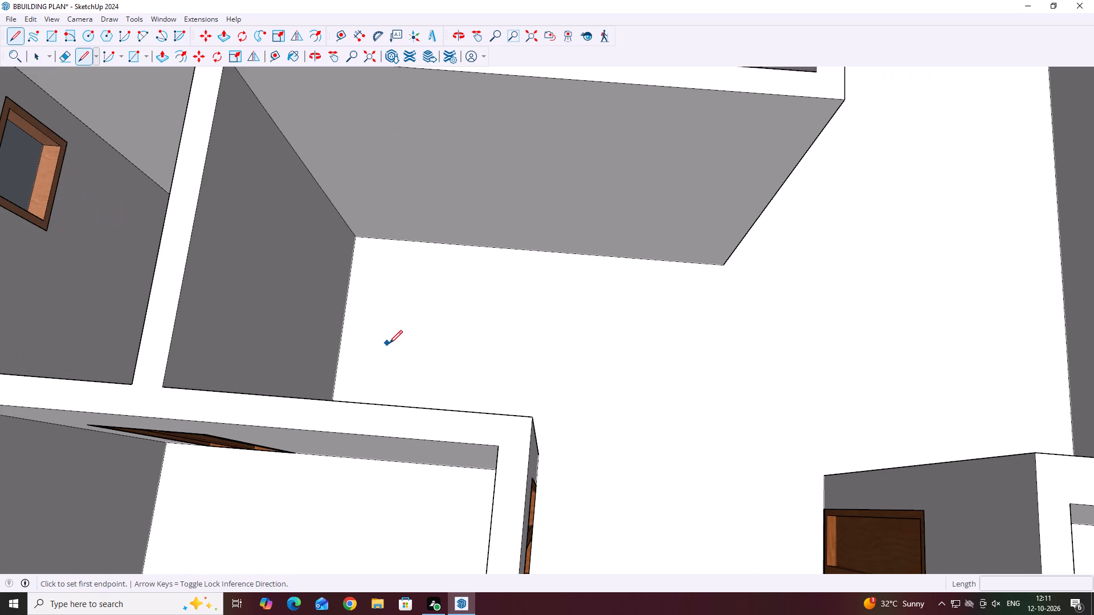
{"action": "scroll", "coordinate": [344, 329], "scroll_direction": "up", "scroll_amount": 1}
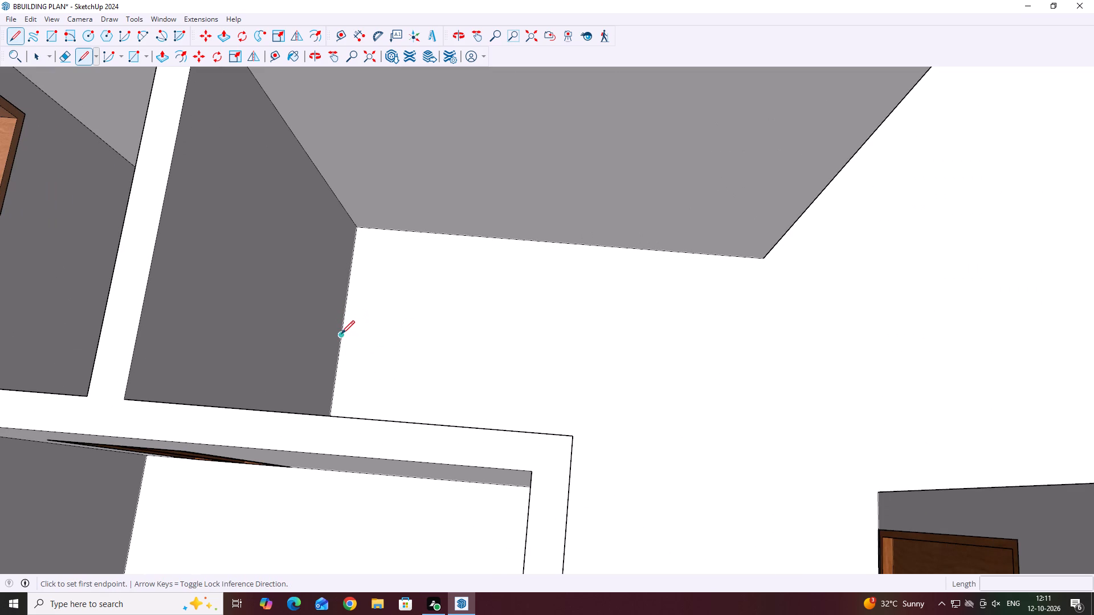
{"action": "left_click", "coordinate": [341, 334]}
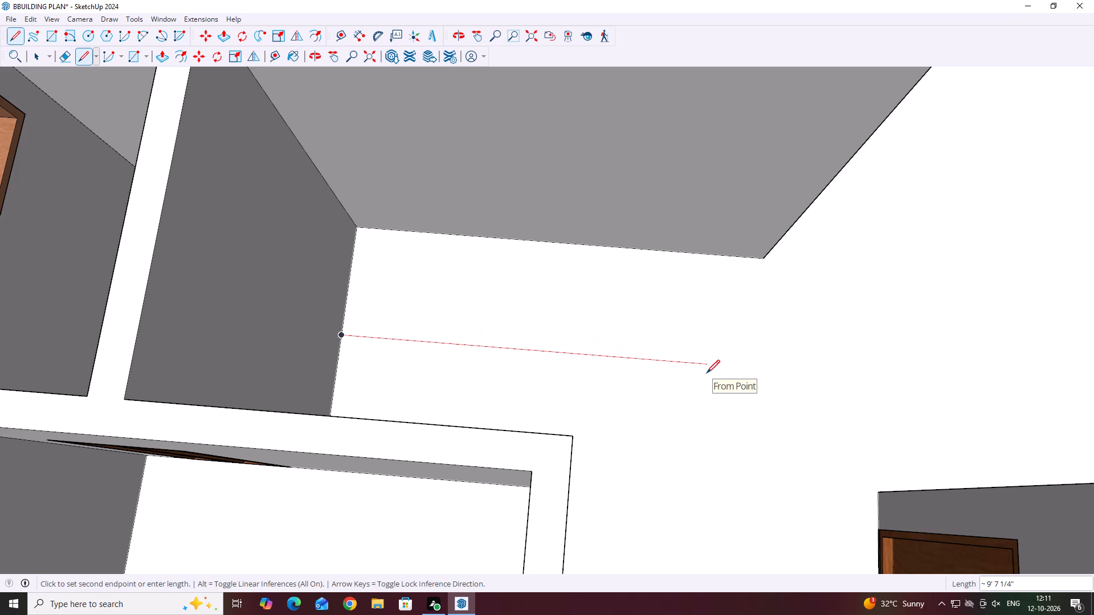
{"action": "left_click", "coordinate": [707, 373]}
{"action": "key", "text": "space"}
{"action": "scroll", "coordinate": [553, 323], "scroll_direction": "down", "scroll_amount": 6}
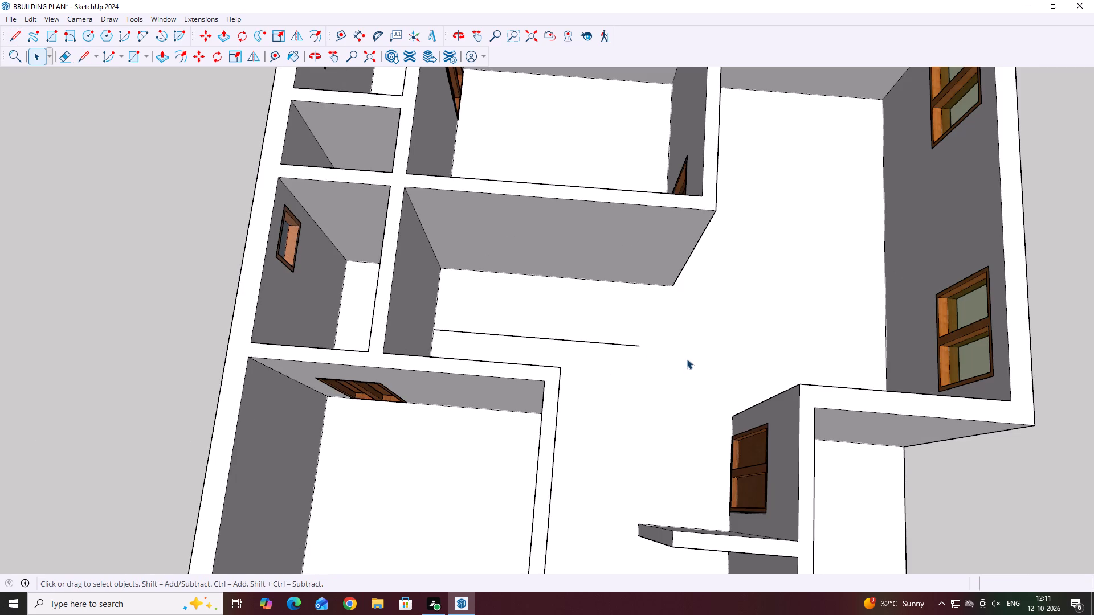
Draw a floor line along the base of the recess's end wall from corner to corner.
{"action": "middle_click_drag", "start_coordinate": [688, 366], "coordinate": [663, 438]}
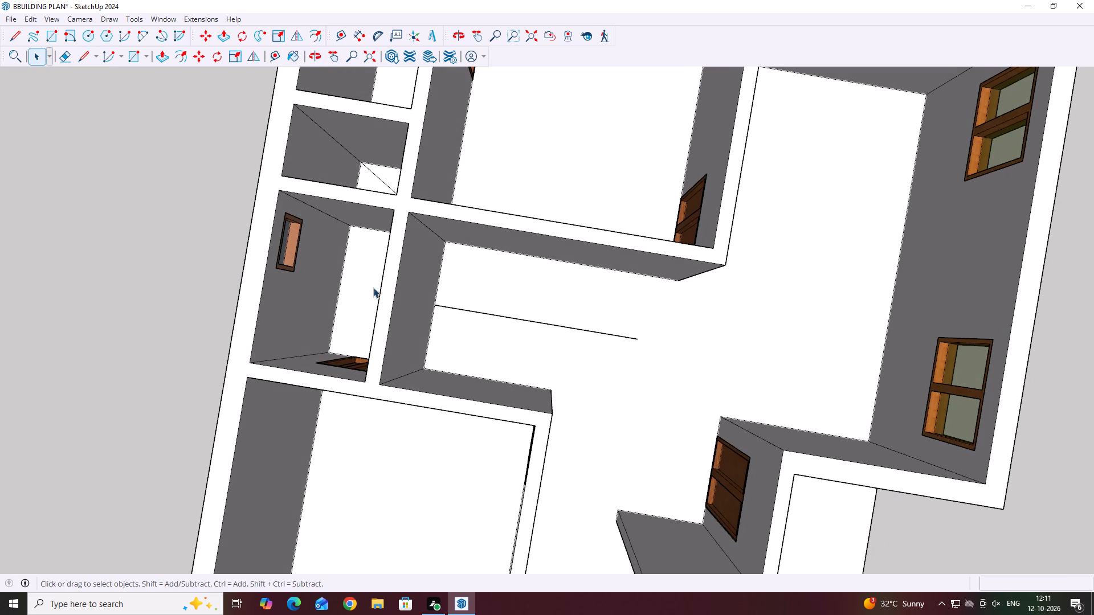
{"action": "scroll", "coordinate": [411, 327], "scroll_direction": "up", "scroll_amount": 6}
{"action": "key", "text": "l"}
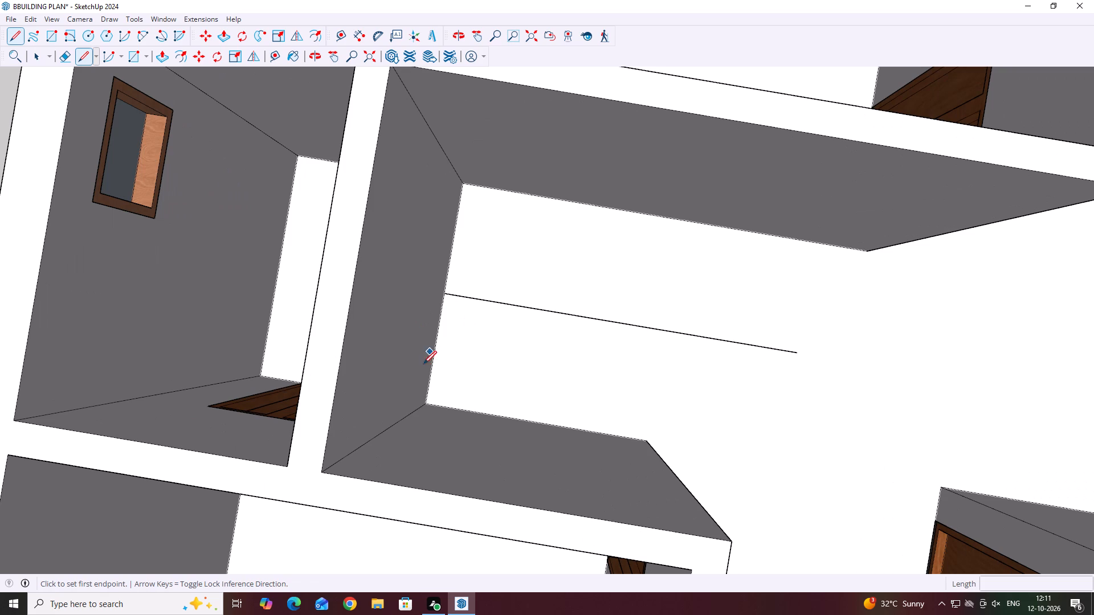
{"action": "left_click", "coordinate": [426, 405]}
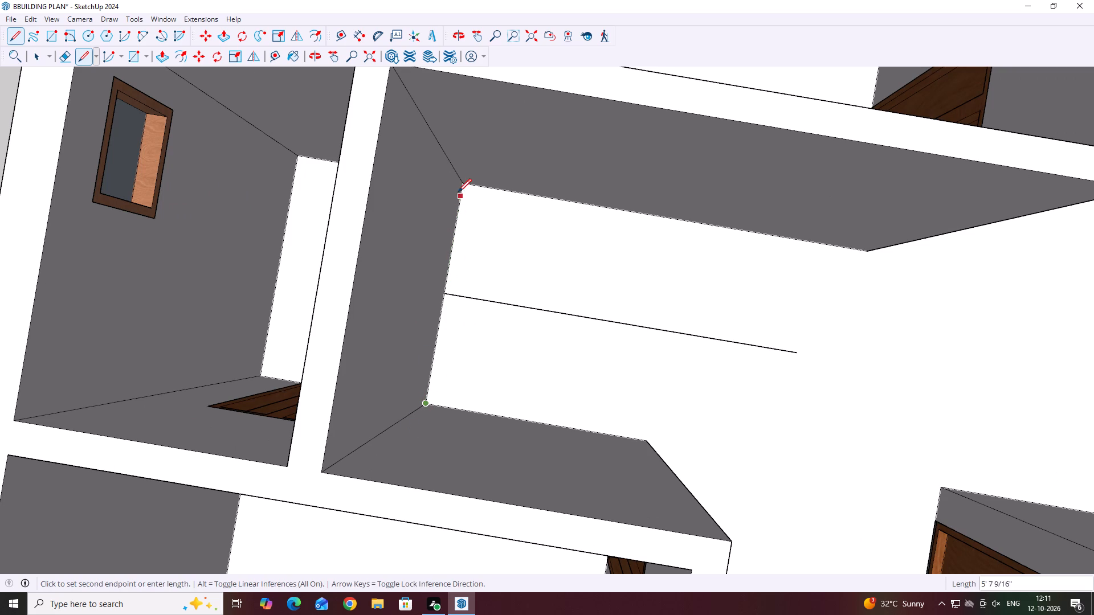
{"action": "left_click", "coordinate": [463, 184]}
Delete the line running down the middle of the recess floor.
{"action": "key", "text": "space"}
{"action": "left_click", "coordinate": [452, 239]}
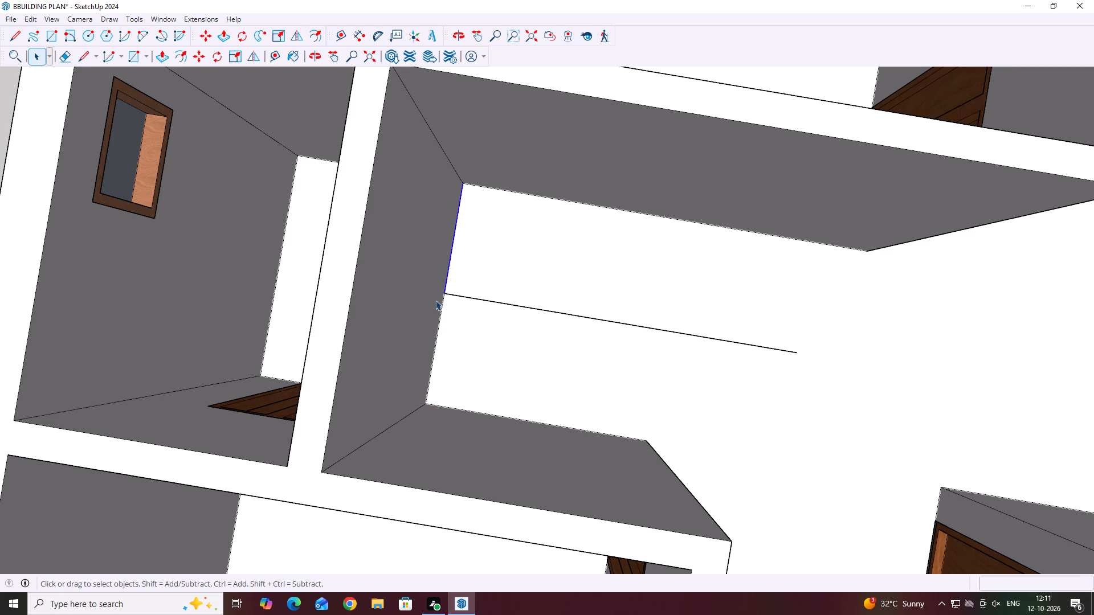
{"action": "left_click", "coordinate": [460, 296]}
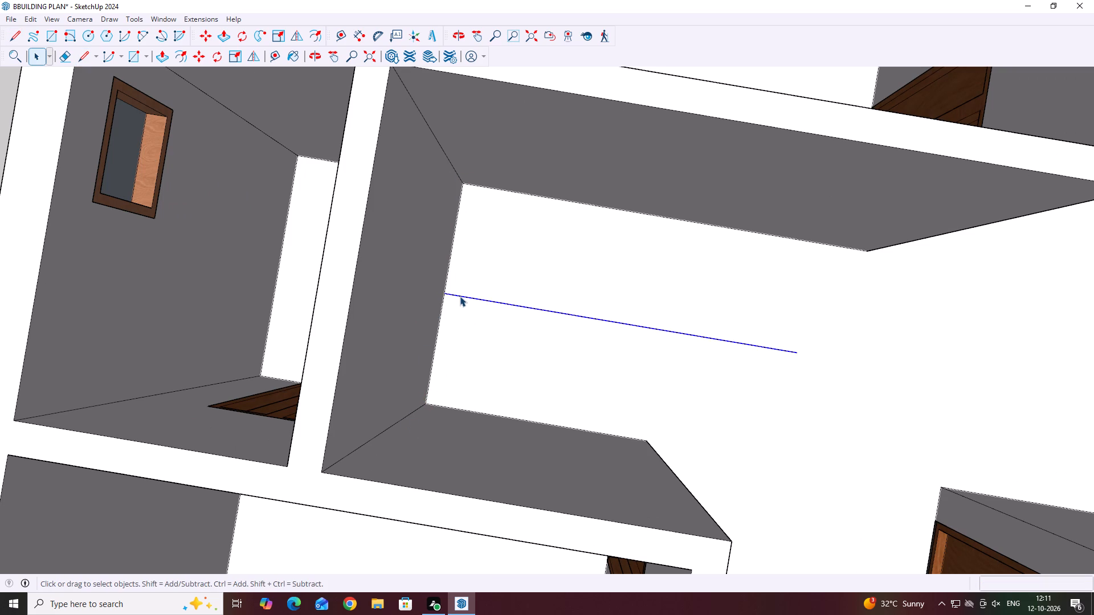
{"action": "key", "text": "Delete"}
Copy the end wall's floor edge about 9' 5" along the recess and divide the distance into 11 equal stair treads.
{"action": "left_click", "coordinate": [444, 286]}
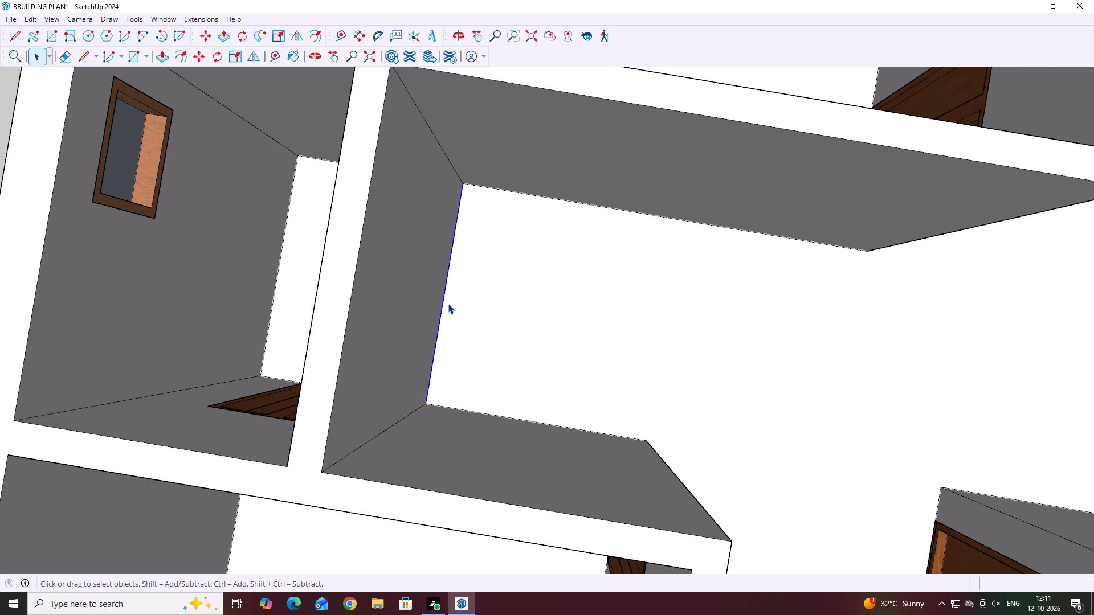
{"action": "key", "text": "m"}
{"action": "left_click", "coordinate": [446, 293]}
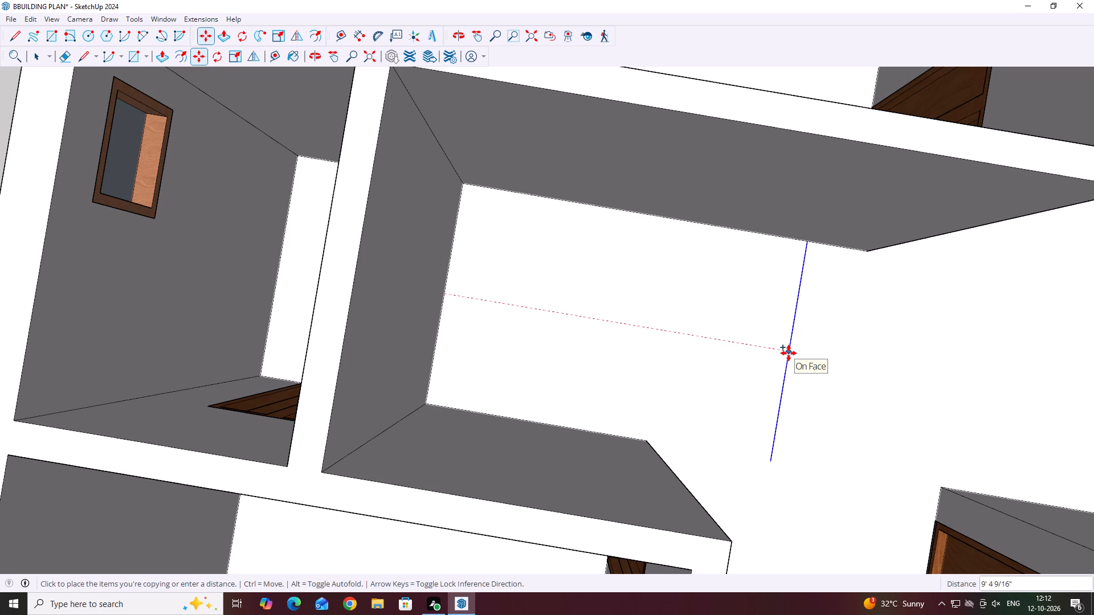
{"action": "left_click", "coordinate": [790, 353]}
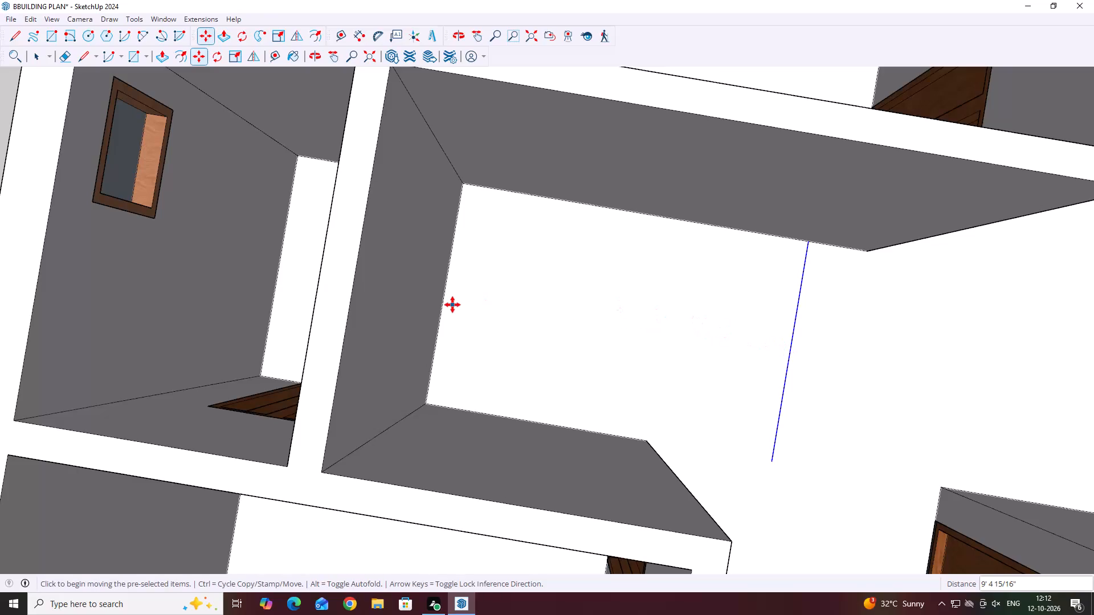
{"action": "key", "text": "slash"}
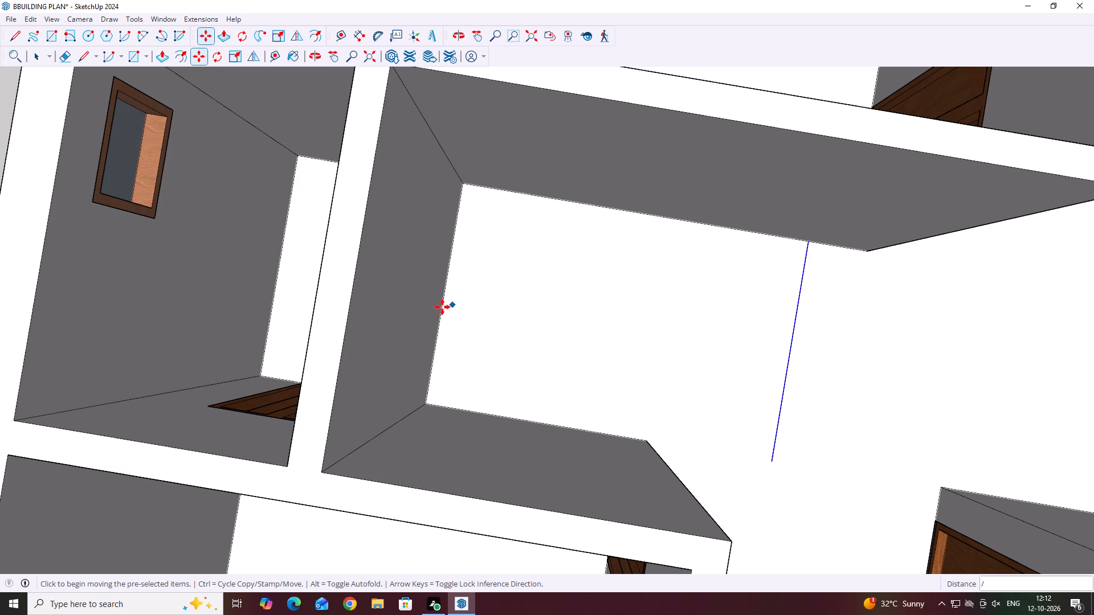
{"action": "type", "text": "11"}
{"action": "key", "text": "Return"}
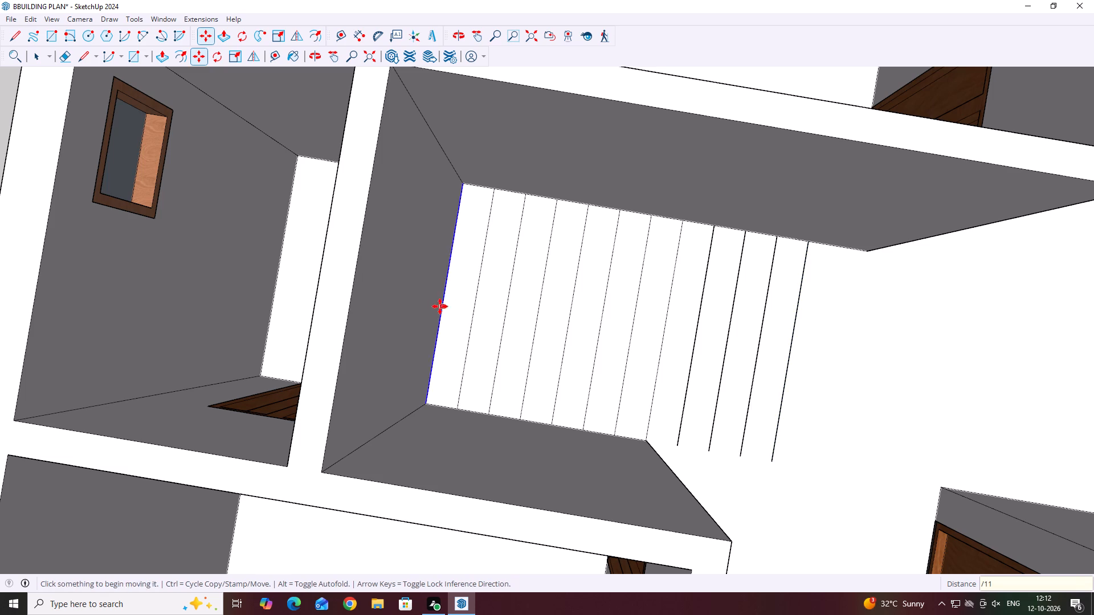
{"action": "key", "text": "space"}
{"action": "scroll", "coordinate": [414, 265], "scroll_direction": "down", "scroll_amount": 5}
{"action": "middle_click_drag", "start_coordinate": [574, 316], "coordinate": [630, 324]}
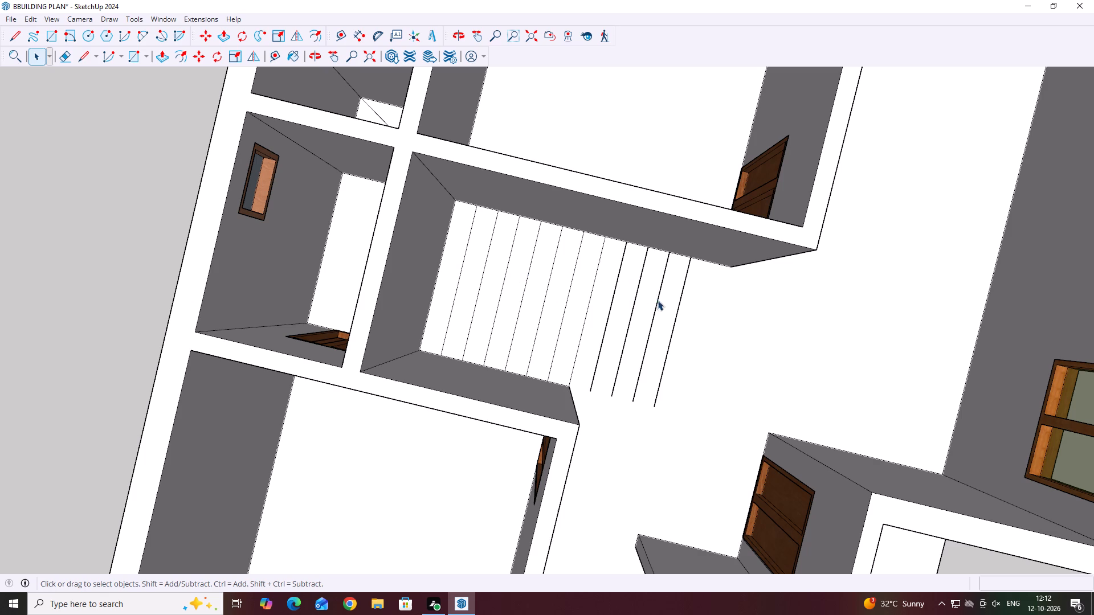
{"action": "left_click", "coordinate": [724, 315]}
Draw a centre line across the treads from the end wall edge's midpoint to the outermost tread line's midpoint.
{"action": "scroll", "coordinate": [491, 225], "scroll_direction": "down", "scroll_amount": 6}
{"action": "scroll", "coordinate": [556, 348], "scroll_direction": "down", "scroll_amount": 1}
{"action": "middle_click_drag", "start_coordinate": [557, 349], "coordinate": [630, 353]}
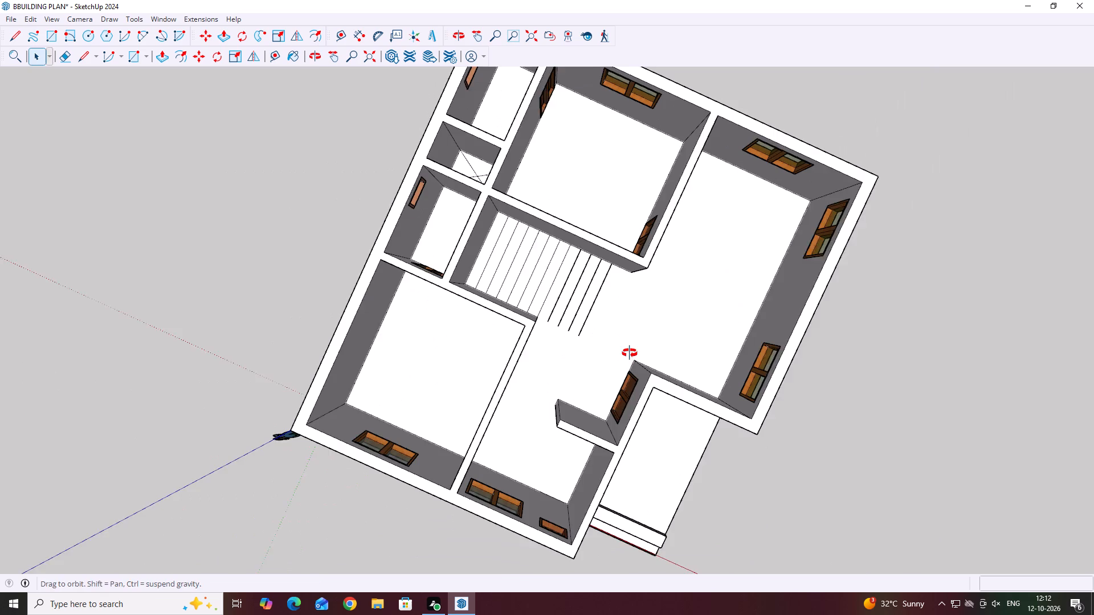
{"action": "middle_click_drag", "start_coordinate": [630, 353], "coordinate": [631, 351]}
{"action": "scroll", "coordinate": [516, 321], "scroll_direction": "up", "scroll_amount": 4}
{"action": "middle_click_drag", "start_coordinate": [601, 348], "coordinate": [615, 371]}
{"action": "scroll", "coordinate": [615, 371], "scroll_direction": "down", "scroll_amount": 3}
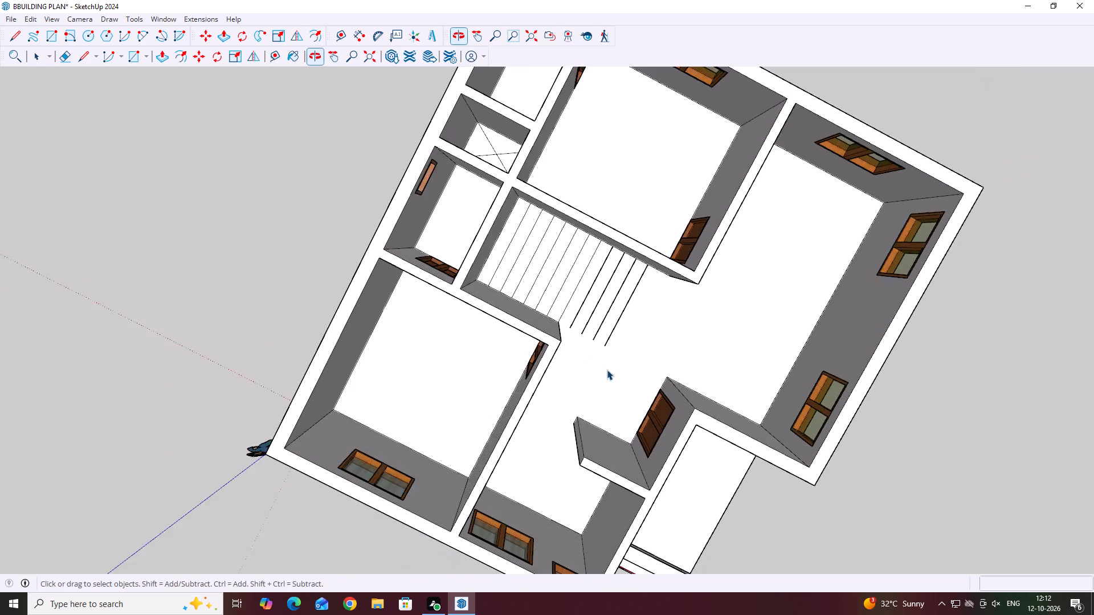
{"action": "middle_click_drag", "start_coordinate": [492, 304], "coordinate": [604, 274]}
{"action": "key", "text": "l"}
{"action": "scroll", "coordinate": [541, 258], "scroll_direction": "up", "scroll_amount": 4}
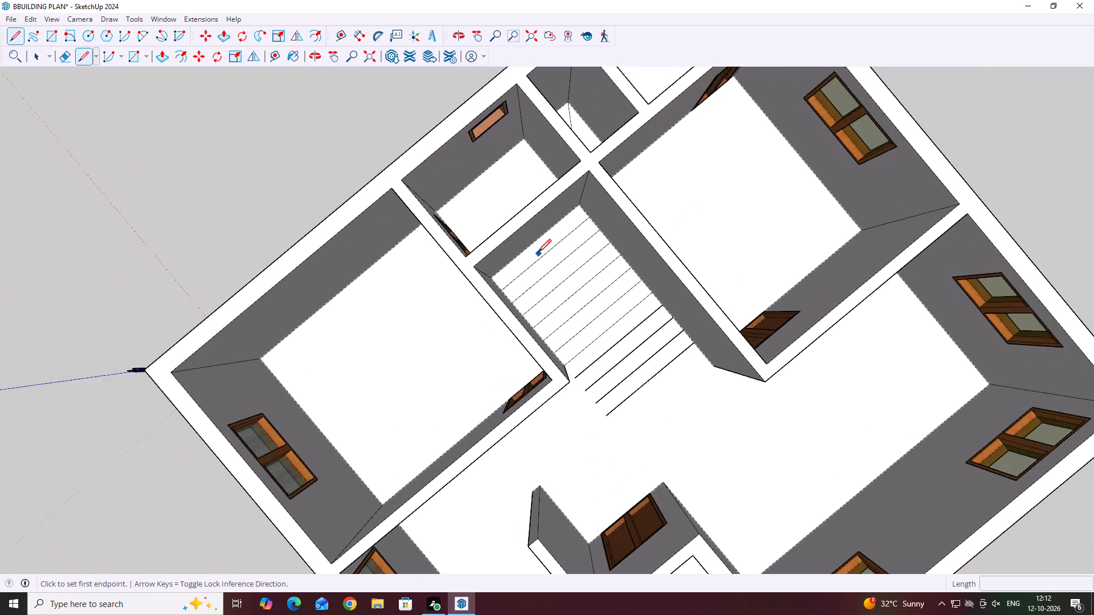
{"action": "left_click", "coordinate": [535, 240]}
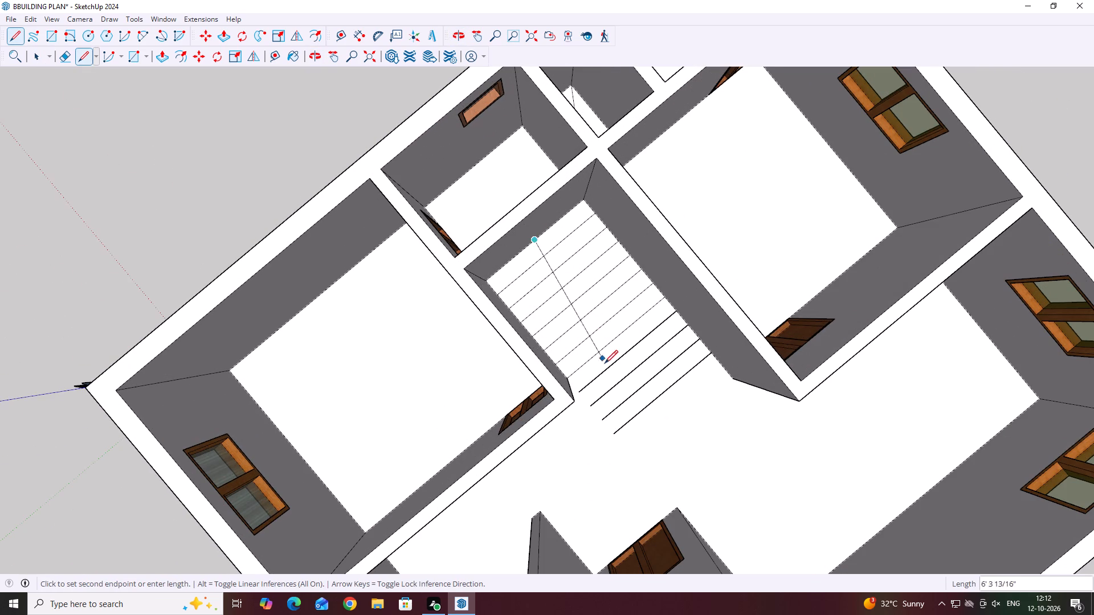
{"action": "left_click", "coordinate": [661, 396]}
{"action": "key", "text": "space"}
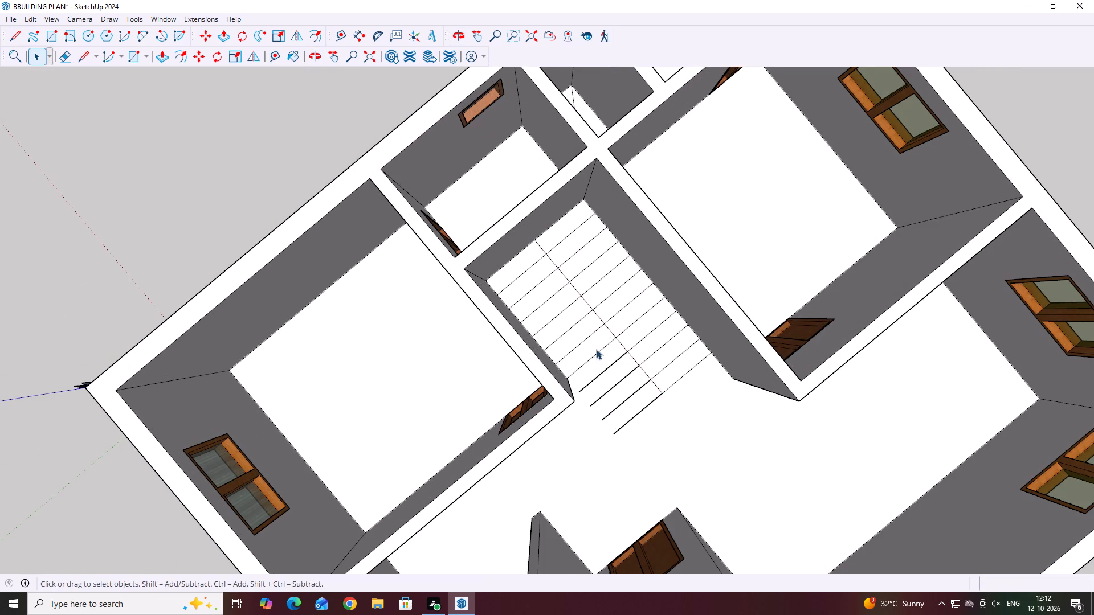
Erase the five outermost half tread lines on the shorter wall's side of the stair centre line.
{"action": "middle_click_drag", "start_coordinate": [554, 339], "coordinate": [585, 355]}
{"action": "key", "text": "e"}
{"action": "scroll", "coordinate": [579, 376], "scroll_direction": "up", "scroll_amount": 4}
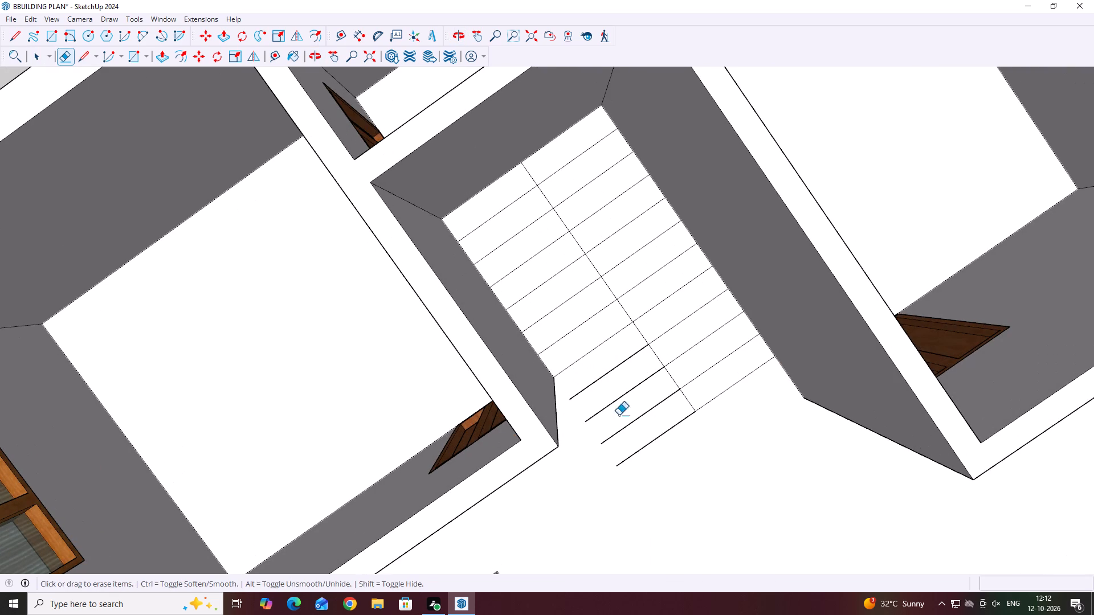
{"action": "left_click_drag", "start_coordinate": [650, 464], "coordinate": [589, 367]}
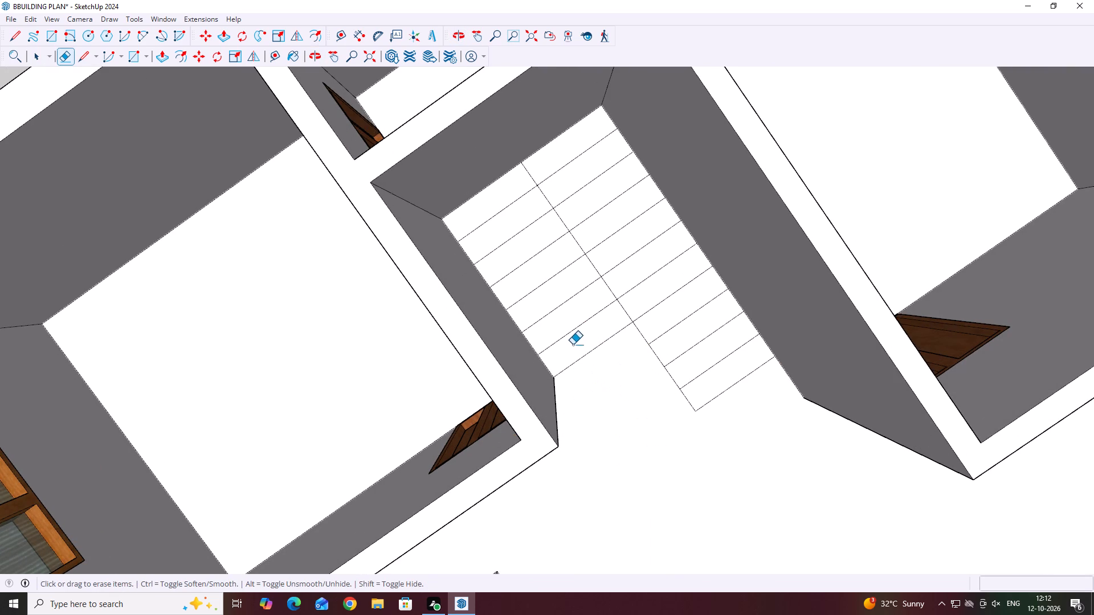
{"action": "left_click_drag", "start_coordinate": [575, 356], "coordinate": [593, 379]}
{"action": "key", "text": "Escape"}
{"action": "key", "text": "space"}
Examine the stair outline and its surrounding rooms from several angles.
{"action": "scroll", "coordinate": [492, 337], "scroll_direction": "down", "scroll_amount": 6}
{"action": "middle_click_drag", "start_coordinate": [659, 425], "coordinate": [803, 389]}
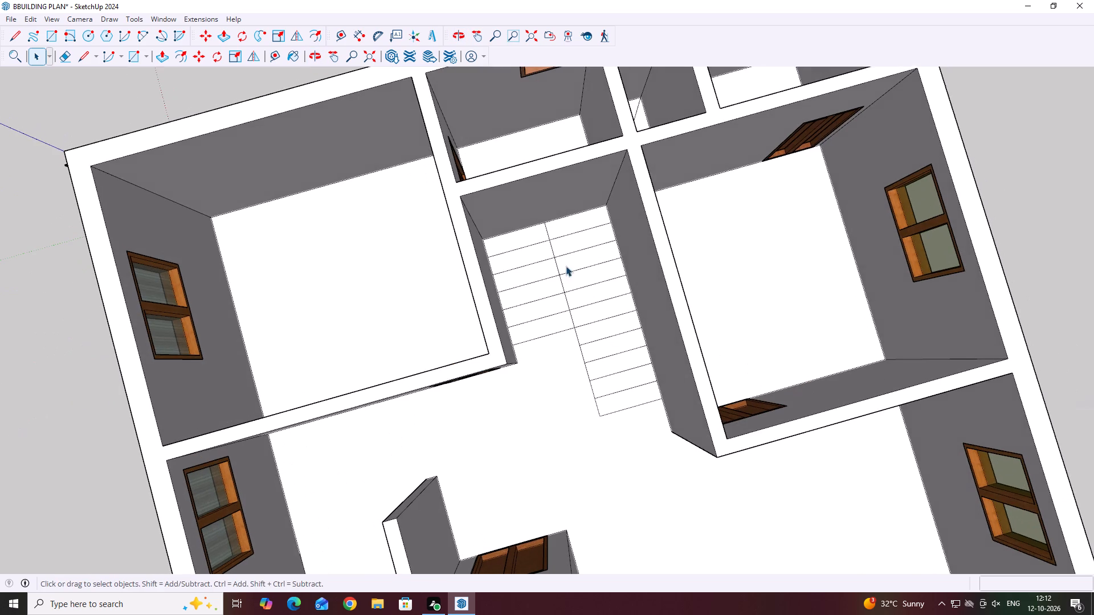
{"action": "middle_click_drag", "start_coordinate": [538, 300], "coordinate": [647, 317]}
{"action": "scroll", "coordinate": [623, 306], "scroll_direction": "down", "scroll_amount": 5}
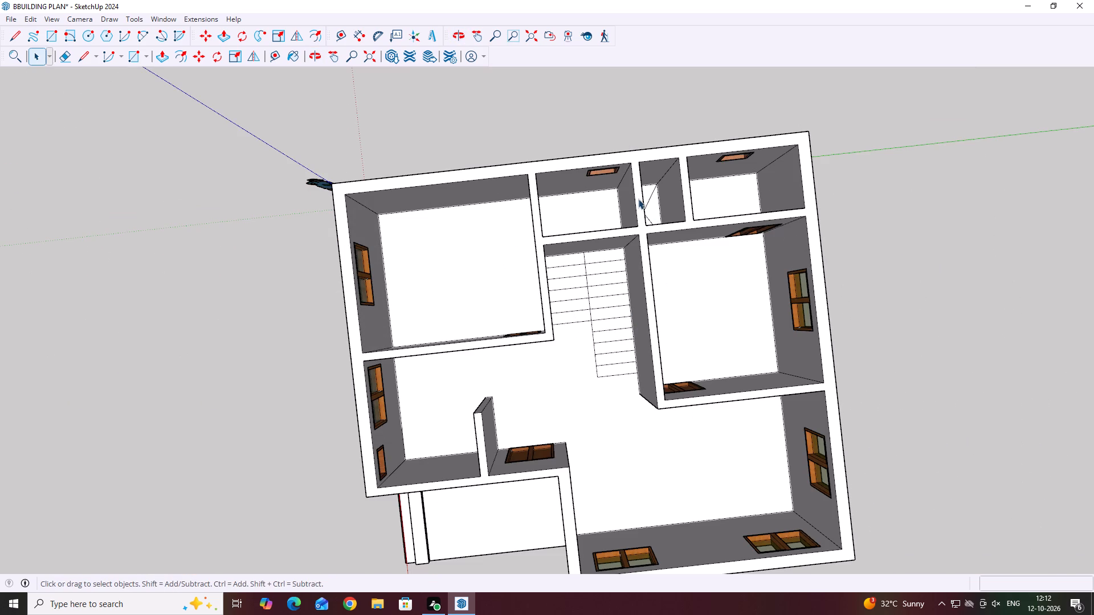
{"action": "middle_click_drag", "start_coordinate": [672, 200], "coordinate": [613, 229]}
{"action": "middle_click_drag", "start_coordinate": [573, 285], "coordinate": [594, 183]}
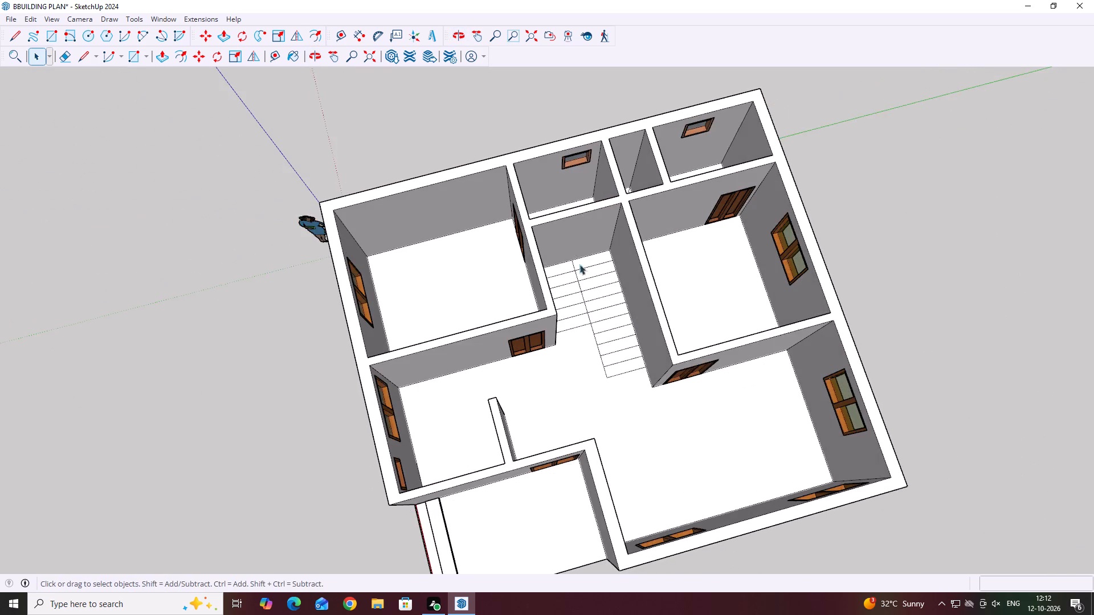
{"action": "scroll", "coordinate": [569, 278], "scroll_direction": "up", "scroll_amount": 4}
{"action": "middle_click_drag", "start_coordinate": [659, 253], "coordinate": [648, 224]}
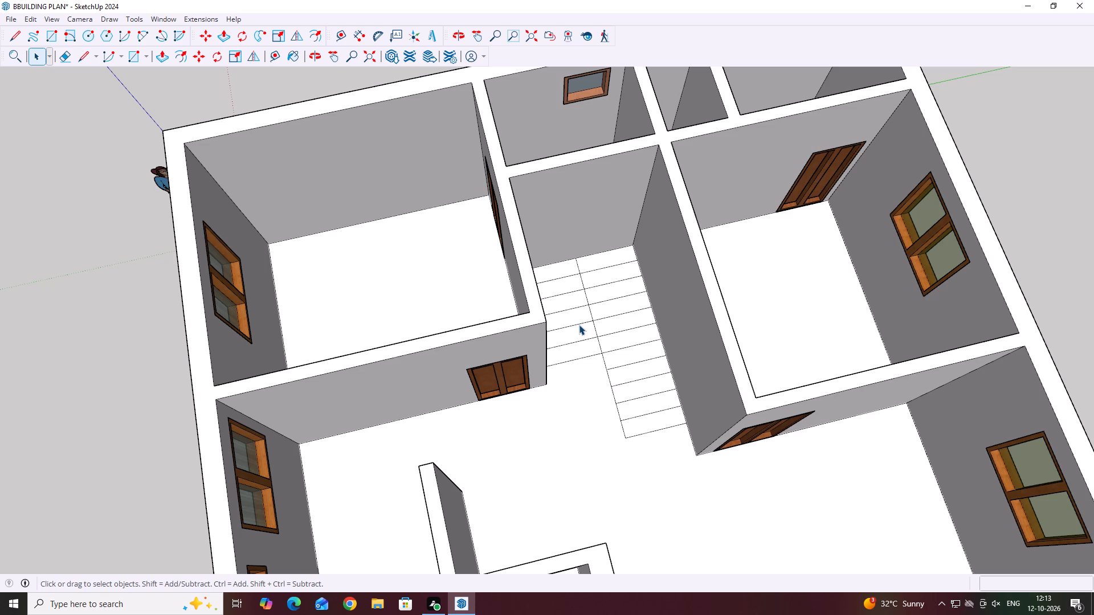
{"action": "scroll", "coordinate": [644, 323], "scroll_direction": "down", "scroll_amount": 5}
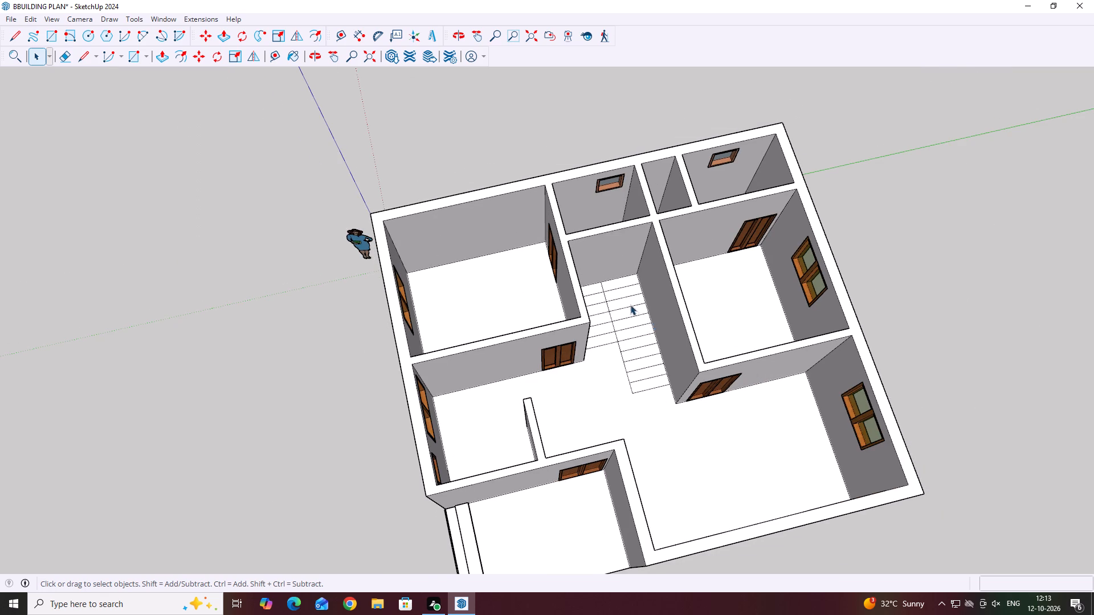
Measure the width of the outermost tread in the shorter flight along its front edge.
{"action": "scroll", "coordinate": [625, 302], "scroll_direction": "up", "scroll_amount": 9}
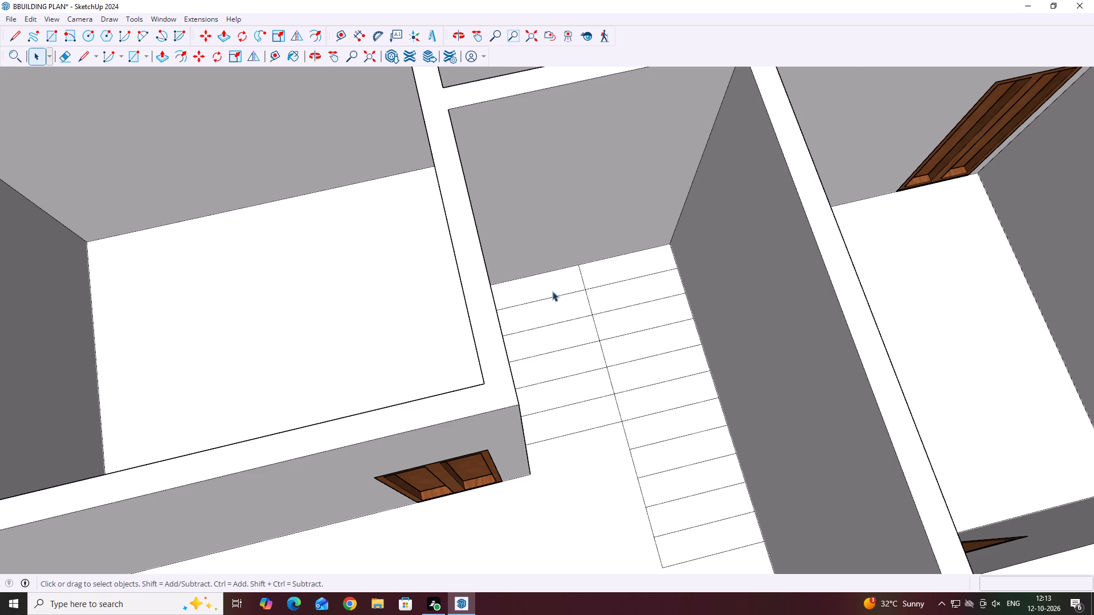
{"action": "scroll", "coordinate": [560, 299], "scroll_direction": "down", "scroll_amount": 4}
{"action": "scroll", "coordinate": [562, 416], "scroll_direction": "up", "scroll_amount": 7}
{"action": "middle_click_drag", "start_coordinate": [570, 356], "coordinate": [553, 337]}
{"action": "scroll", "coordinate": [552, 366], "scroll_direction": "up", "scroll_amount": 2}
{"action": "middle_click_drag", "start_coordinate": [630, 351], "coordinate": [589, 341]}
{"action": "scroll", "coordinate": [585, 364], "scroll_direction": "up", "scroll_amount": 3}
{"action": "left_click", "coordinate": [586, 364]}
{"action": "middle_click_drag", "start_coordinate": [635, 388], "coordinate": [635, 376]}
{"action": "scroll", "coordinate": [581, 385], "scroll_direction": "up", "scroll_amount": 2}
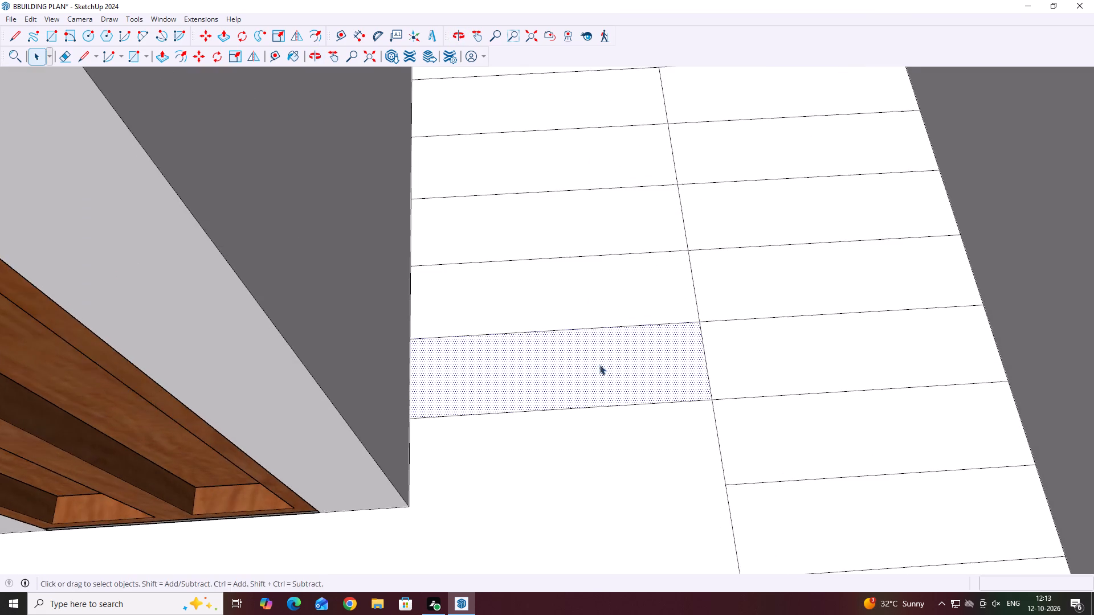
{"action": "middle_click_drag", "start_coordinate": [619, 354], "coordinate": [619, 315]}
{"action": "scroll", "coordinate": [496, 351], "scroll_direction": "down", "scroll_amount": 4}
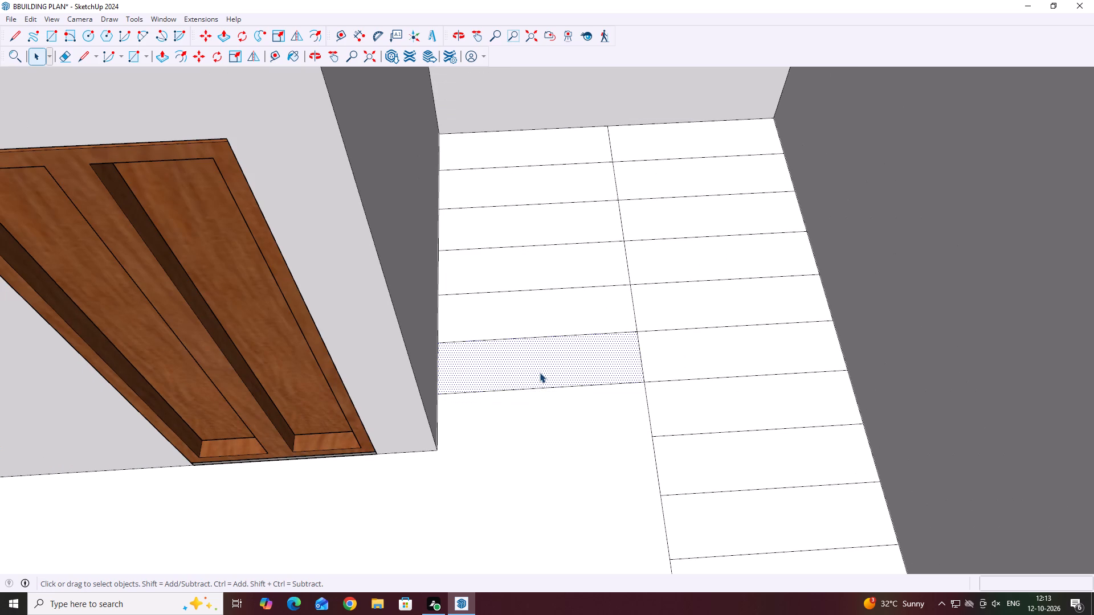
{"action": "triple_click", "coordinate": [541, 372]}
{"action": "left_click", "coordinate": [541, 370]}
{"action": "scroll", "coordinate": [631, 298], "scroll_direction": "down", "scroll_amount": 6}
{"action": "middle_click_drag", "start_coordinate": [624, 330], "coordinate": [591, 331]}
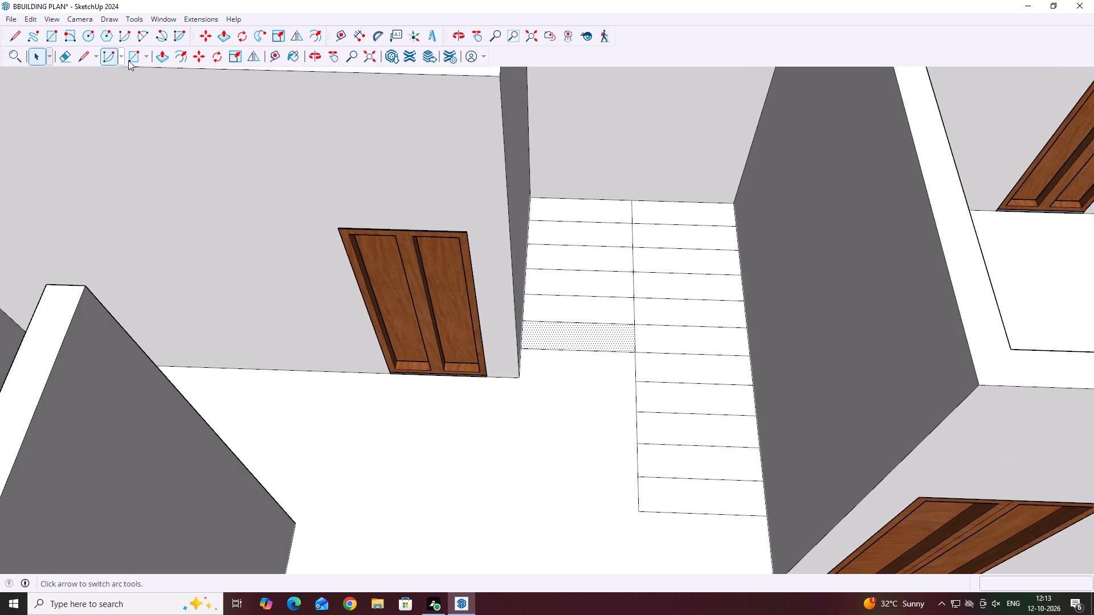
{"action": "left_click", "coordinate": [362, 36]}
{"action": "scroll", "coordinate": [542, 350], "scroll_direction": "up", "scroll_amount": 6}
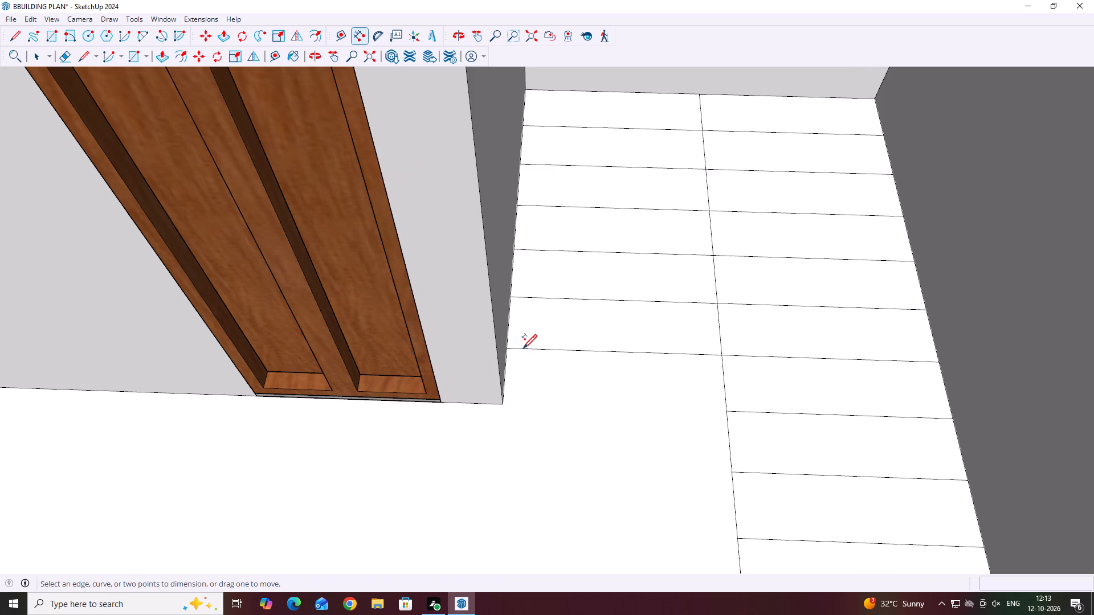
{"action": "left_click", "coordinate": [538, 348]}
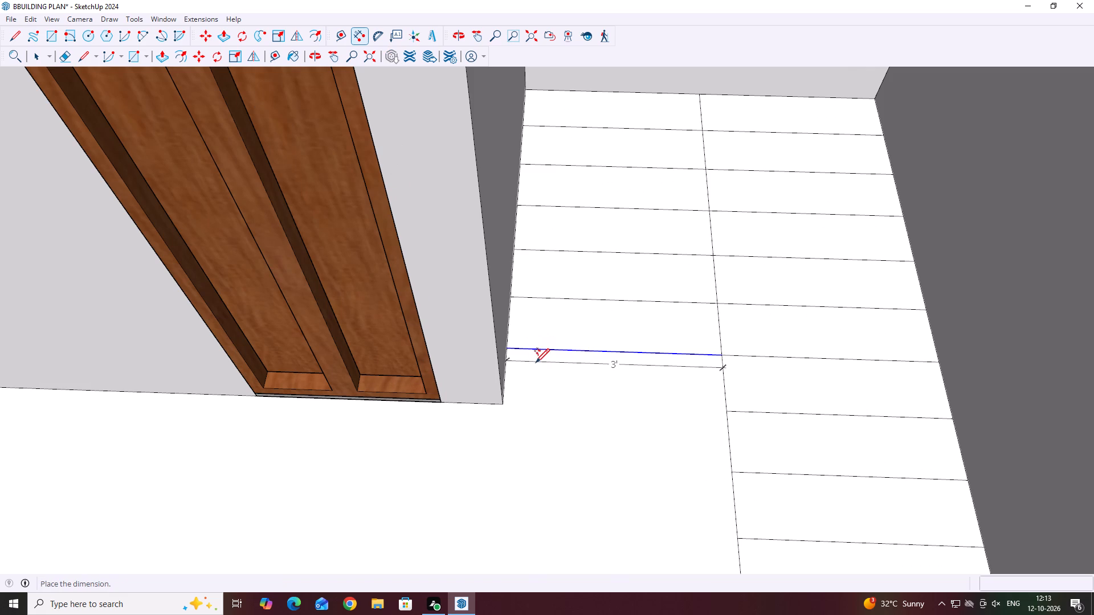
{"action": "key", "text": "space"}
Measure the depth of the shorter flight's outermost tread along the stair centre line.
{"action": "scroll", "coordinate": [548, 345], "scroll_direction": "down", "scroll_amount": 7}
{"action": "left_click", "coordinate": [578, 427]}
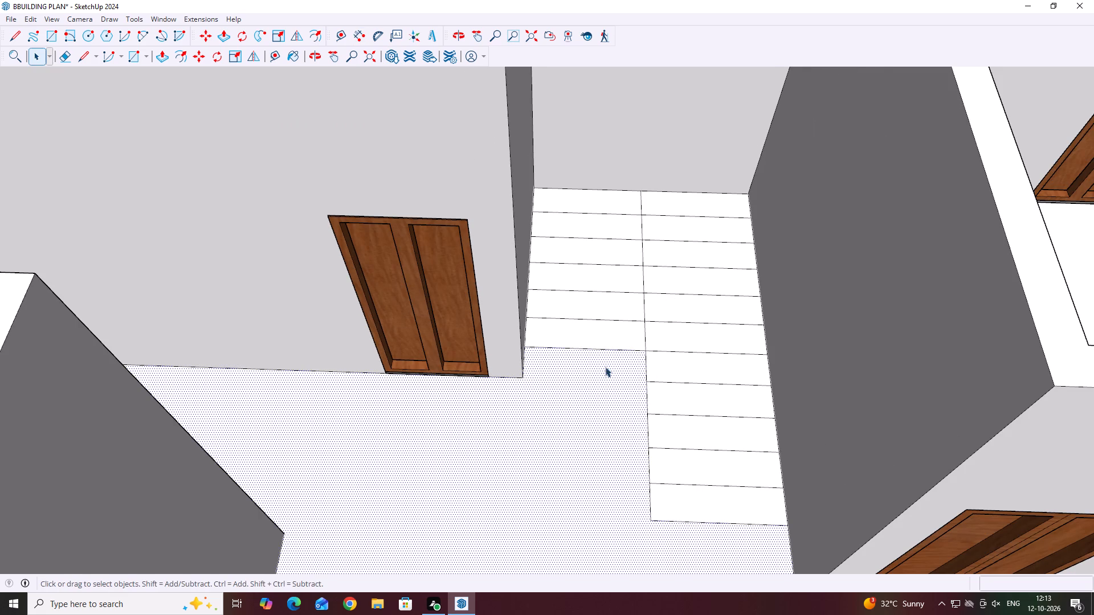
{"action": "scroll", "coordinate": [597, 354], "scroll_direction": "up", "scroll_amount": 3}
{"action": "left_click", "coordinate": [591, 345]}
{"action": "middle_click_drag", "start_coordinate": [634, 334], "coordinate": [668, 429]}
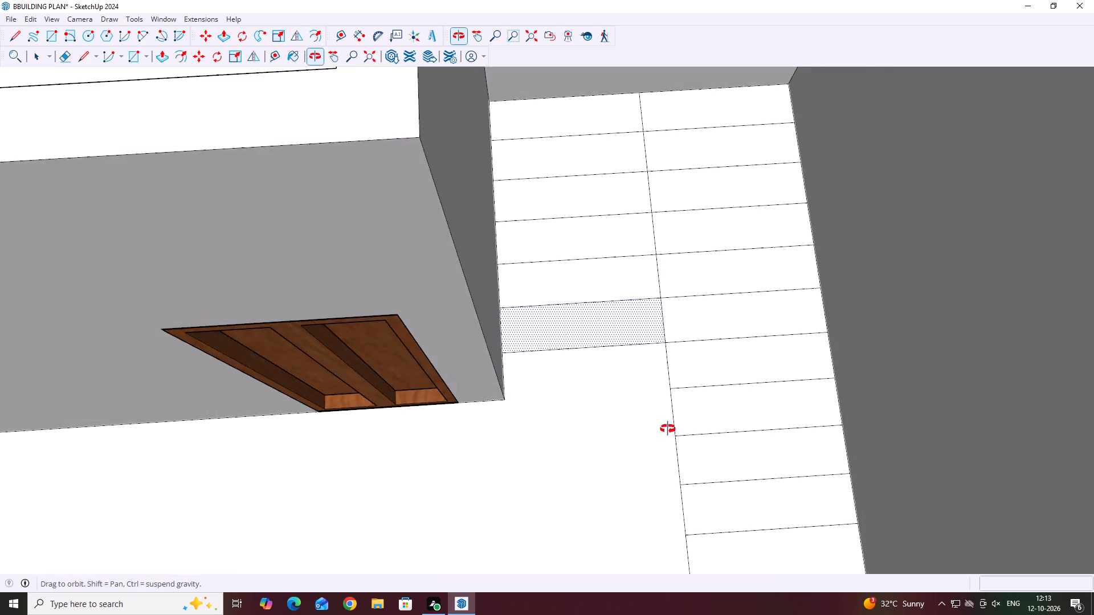
{"action": "middle_click_drag", "start_coordinate": [668, 429], "coordinate": [675, 443]}
{"action": "scroll", "coordinate": [624, 310], "scroll_direction": "up", "scroll_amount": 3}
{"action": "middle_click_drag", "start_coordinate": [638, 326], "coordinate": [638, 317]}
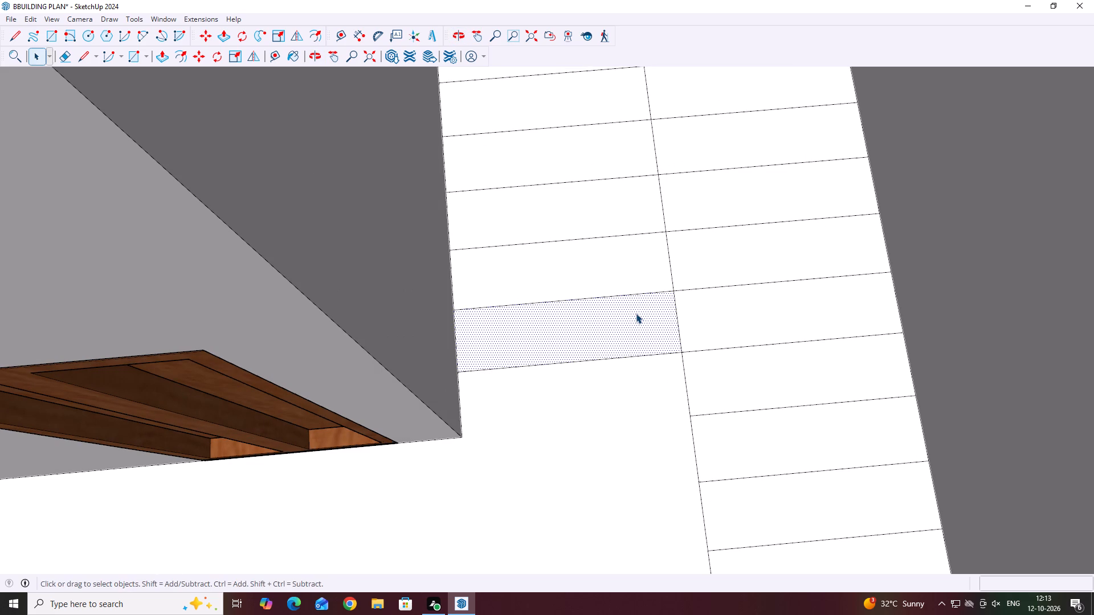
{"action": "left_click", "coordinate": [361, 35]}
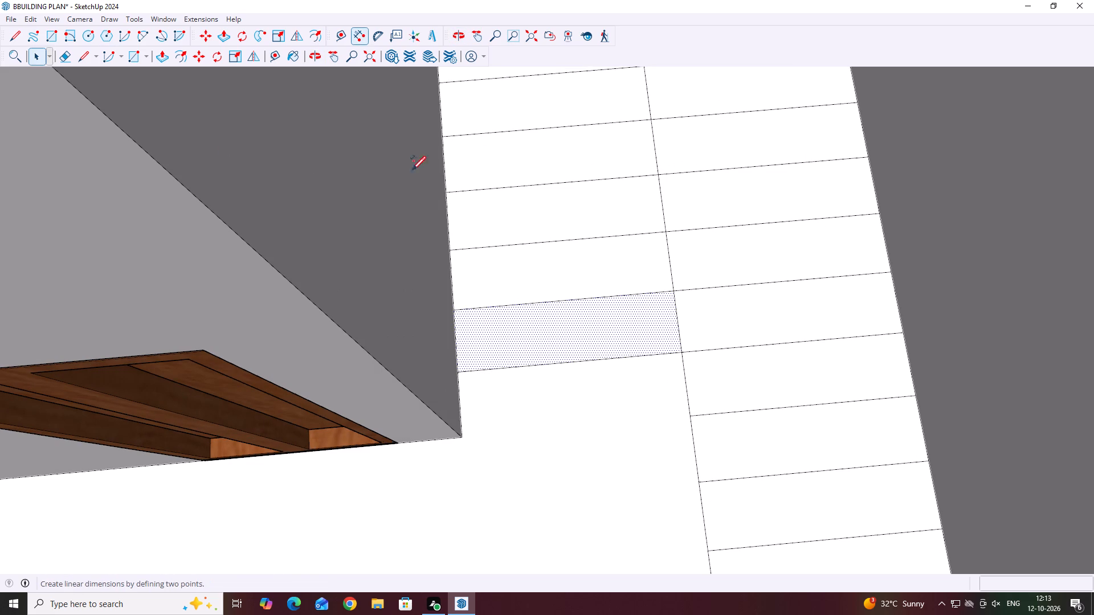
{"action": "scroll", "coordinate": [695, 363], "scroll_direction": "up", "scroll_amount": 4}
{"action": "left_click_drag", "start_coordinate": [675, 346], "coordinate": [672, 334]}
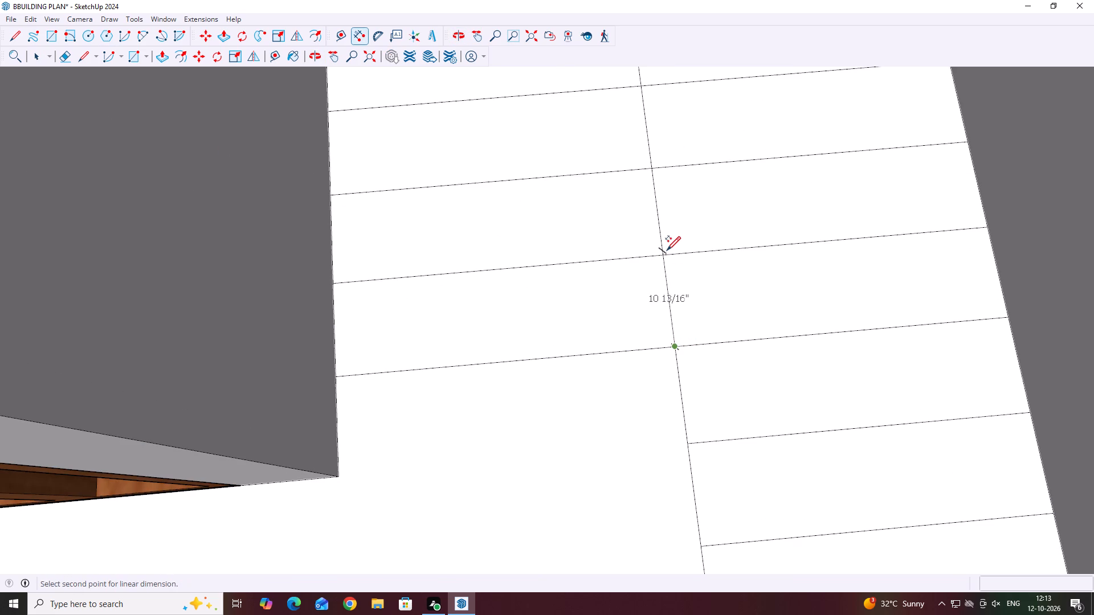
{"action": "scroll", "coordinate": [663, 252], "scroll_direction": "up", "scroll_amount": 3}
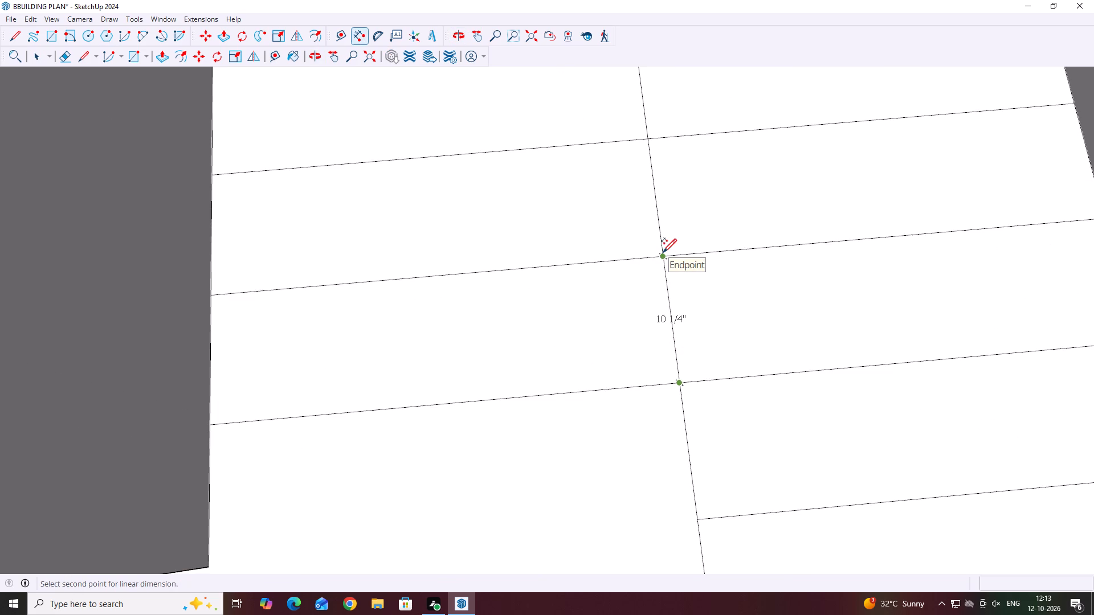
{"action": "key", "text": "space"}
Group the face and edges of the shorter flight's outermost tread.
{"action": "scroll", "coordinate": [663, 252], "scroll_direction": "down", "scroll_amount": 6}
{"action": "middle_click_drag", "start_coordinate": [578, 336], "coordinate": [613, 307]}
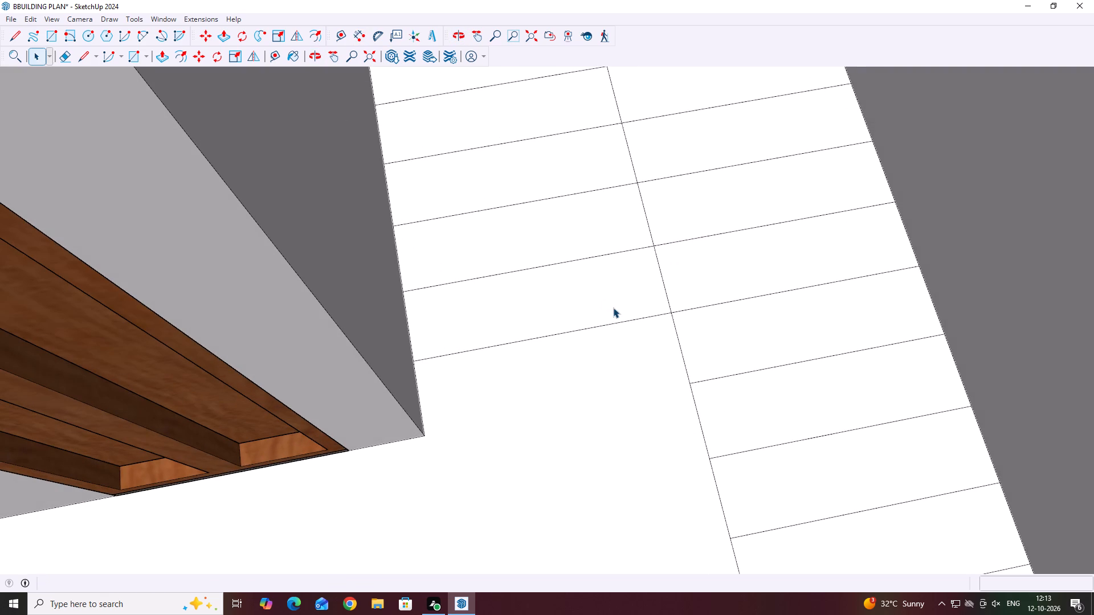
{"action": "double_click", "coordinate": [606, 304]}
{"action": "right_click", "coordinate": [606, 304]}
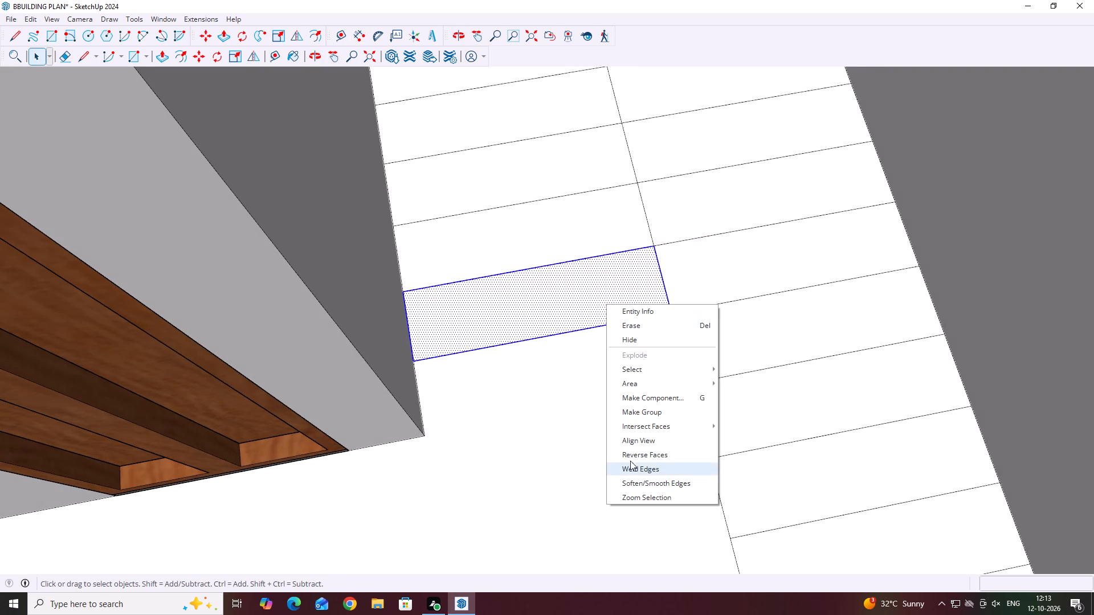
{"action": "left_click", "coordinate": [640, 414]}
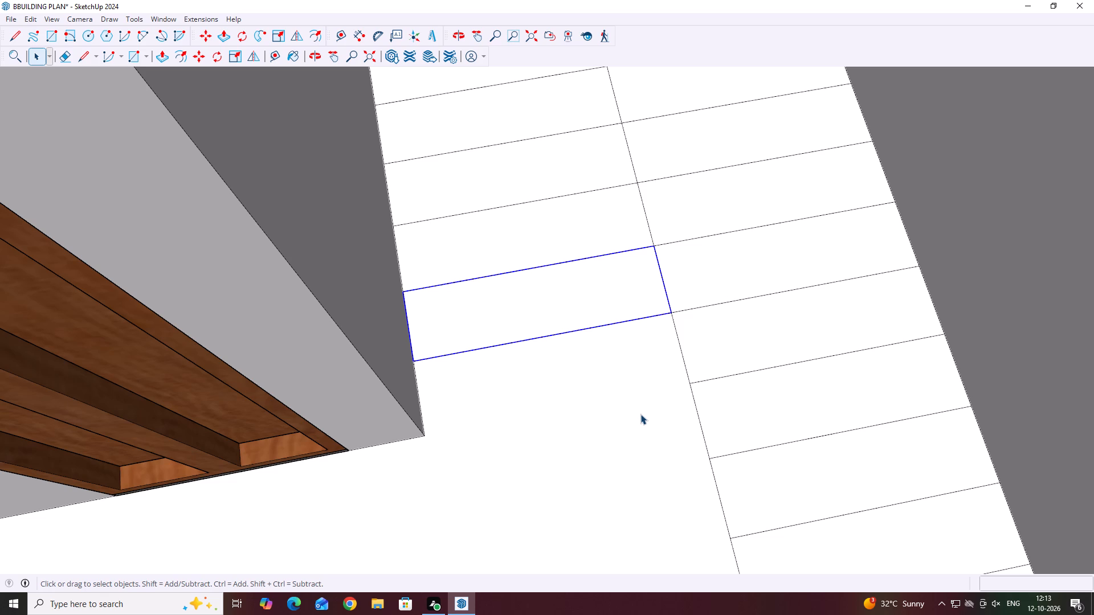
Open the tread group and extrude its face 6" upward to form the first step's riser block.
{"action": "left_click", "coordinate": [525, 313]}
{"action": "double_click", "coordinate": [526, 313]}
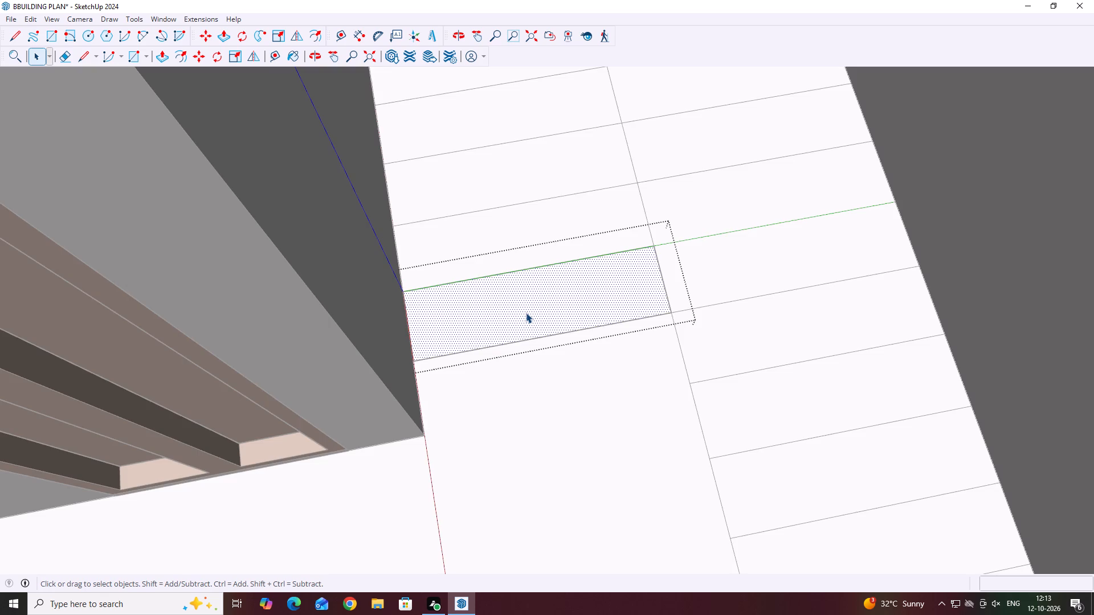
{"action": "middle_click_drag", "start_coordinate": [587, 316], "coordinate": [556, 252]}
{"action": "middle_click_drag", "start_coordinate": [560, 355], "coordinate": [572, 336]}
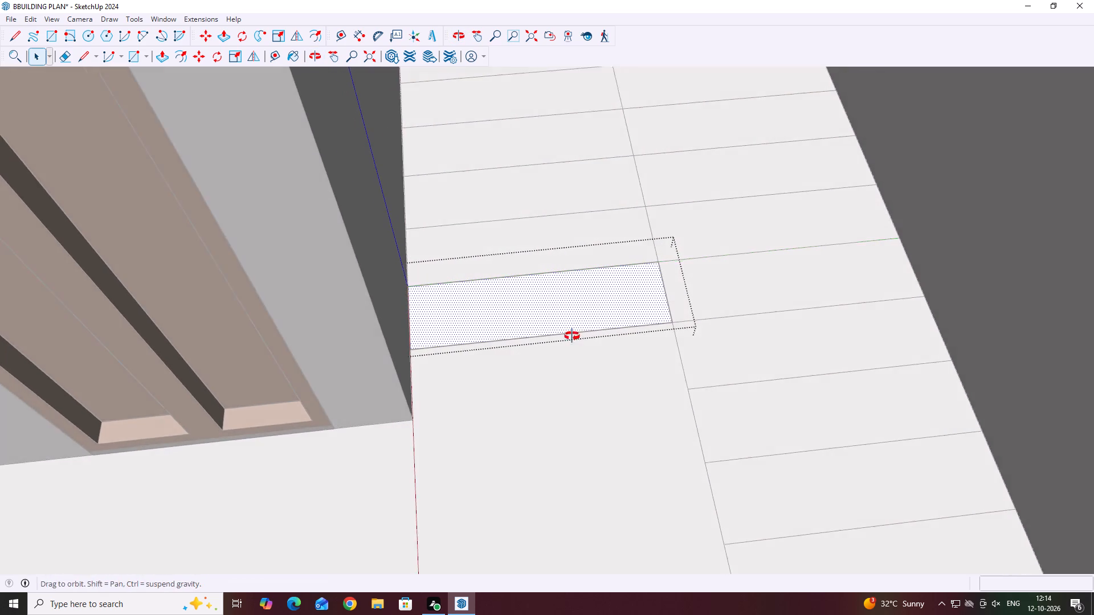
{"action": "middle_click_drag", "start_coordinate": [572, 336], "coordinate": [574, 321]}
{"action": "key", "text": "p"}
{"action": "scroll", "coordinate": [574, 321], "scroll_direction": "up", "scroll_amount": 3}
{"action": "left_click", "coordinate": [575, 309]}
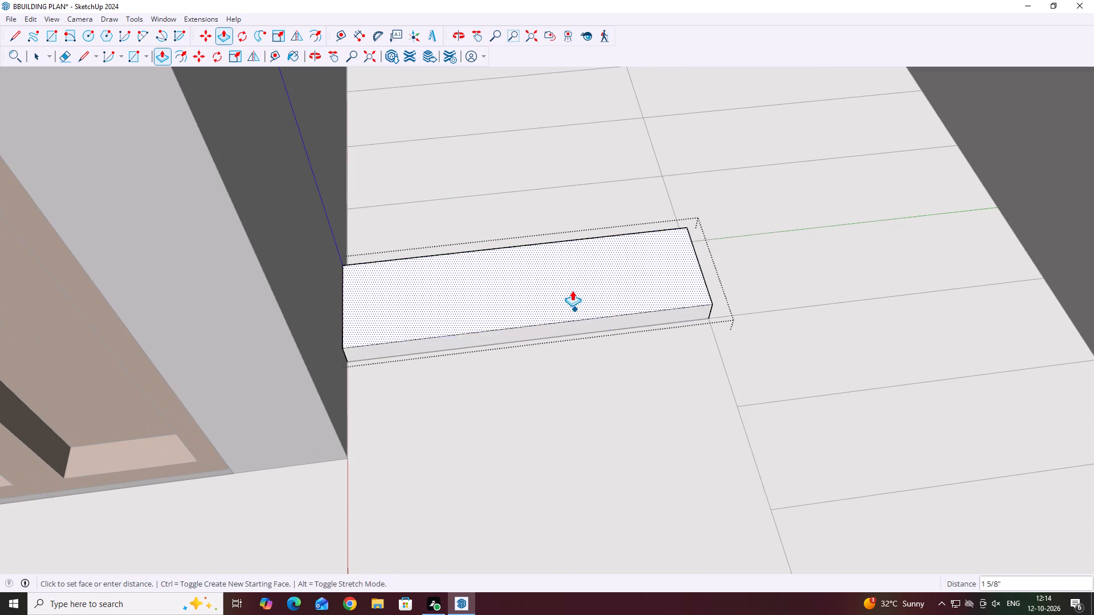
{"action": "key", "text": "6"}
{"action": "key", "text": "Return"}
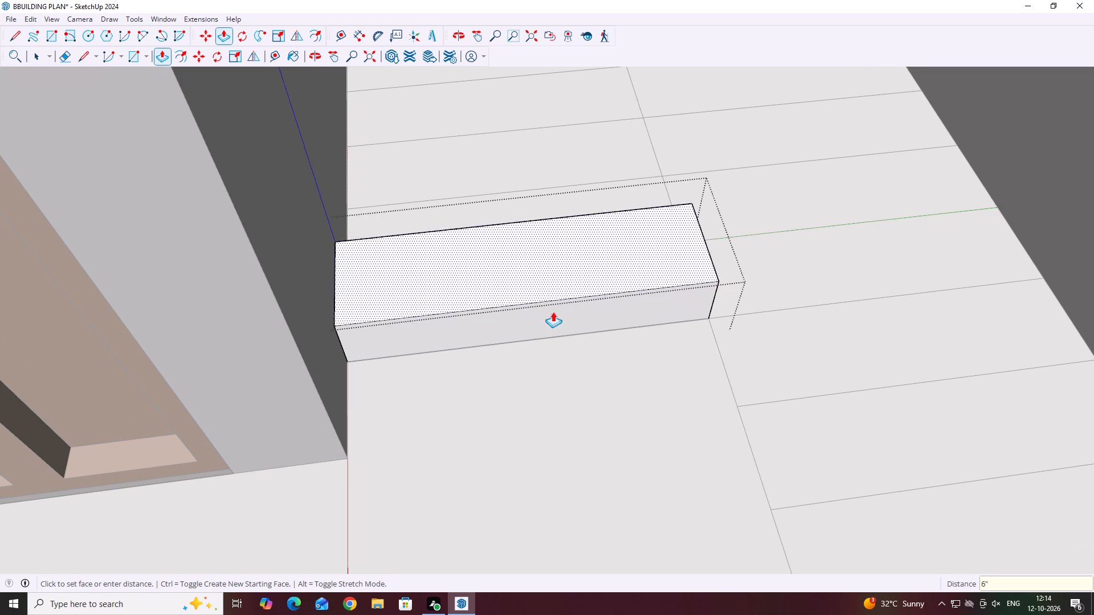
{"action": "key", "text": "space"}
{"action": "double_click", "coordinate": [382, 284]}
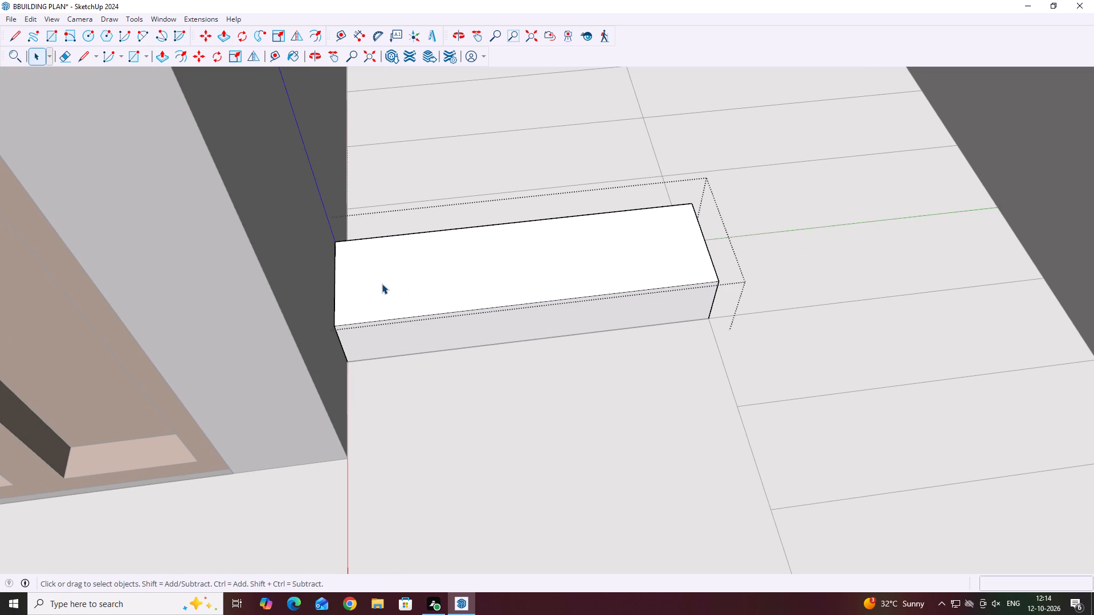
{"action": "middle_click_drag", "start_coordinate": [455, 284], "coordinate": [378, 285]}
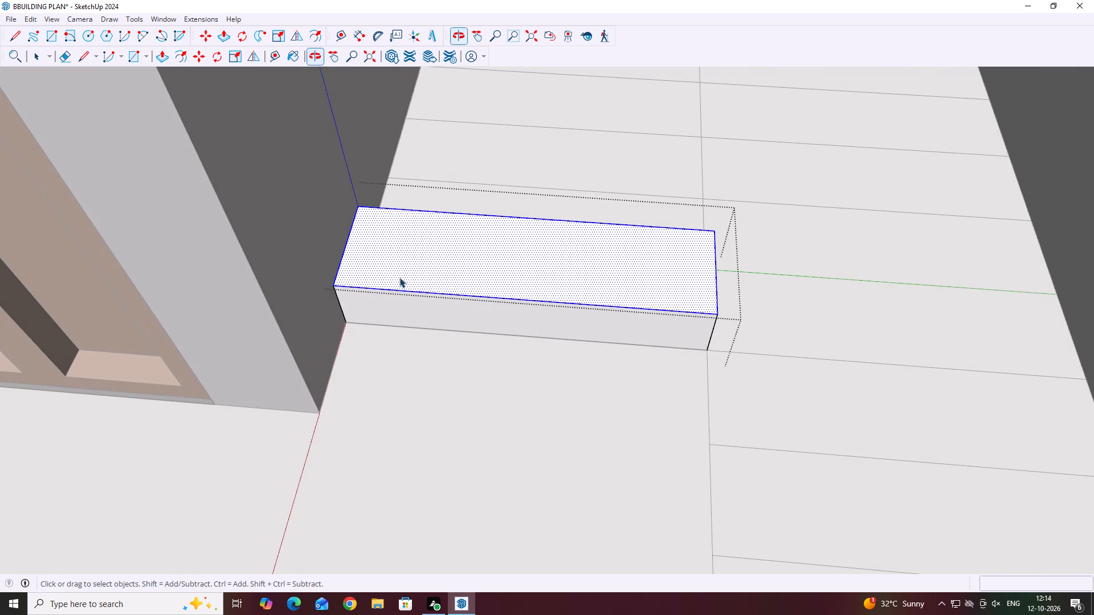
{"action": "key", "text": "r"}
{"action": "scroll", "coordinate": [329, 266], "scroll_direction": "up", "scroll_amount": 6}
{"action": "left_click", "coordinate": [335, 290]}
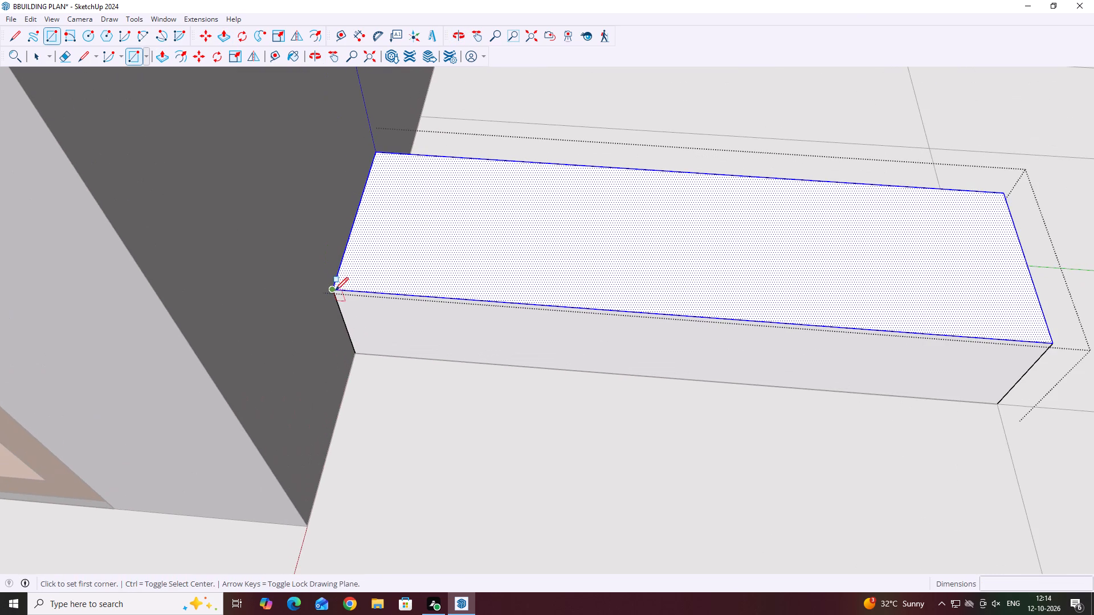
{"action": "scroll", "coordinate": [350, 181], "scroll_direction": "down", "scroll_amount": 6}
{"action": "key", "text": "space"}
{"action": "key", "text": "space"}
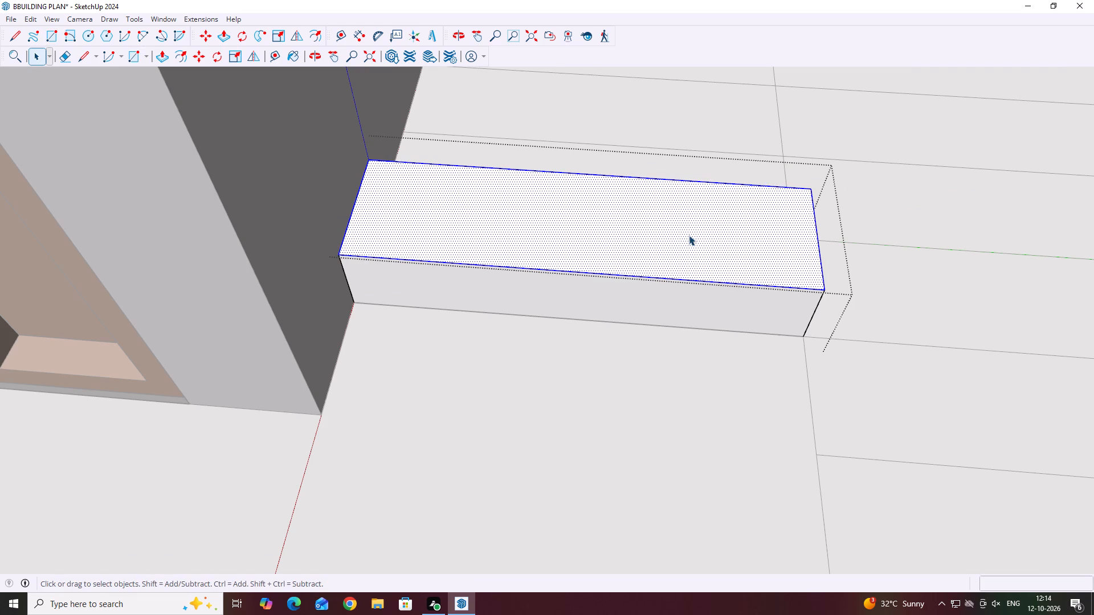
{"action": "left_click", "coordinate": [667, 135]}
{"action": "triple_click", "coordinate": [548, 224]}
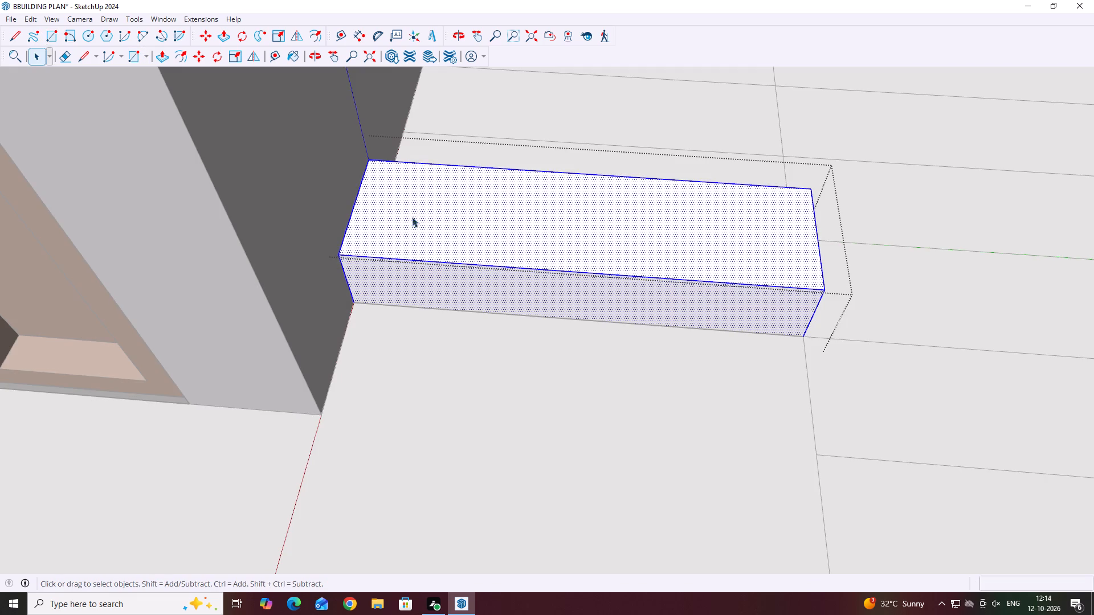
Draw a rectangle corner to corner over the step block's top face.
{"action": "scroll", "coordinate": [354, 211], "scroll_direction": "up", "scroll_amount": 3}
{"action": "key", "text": "r"}
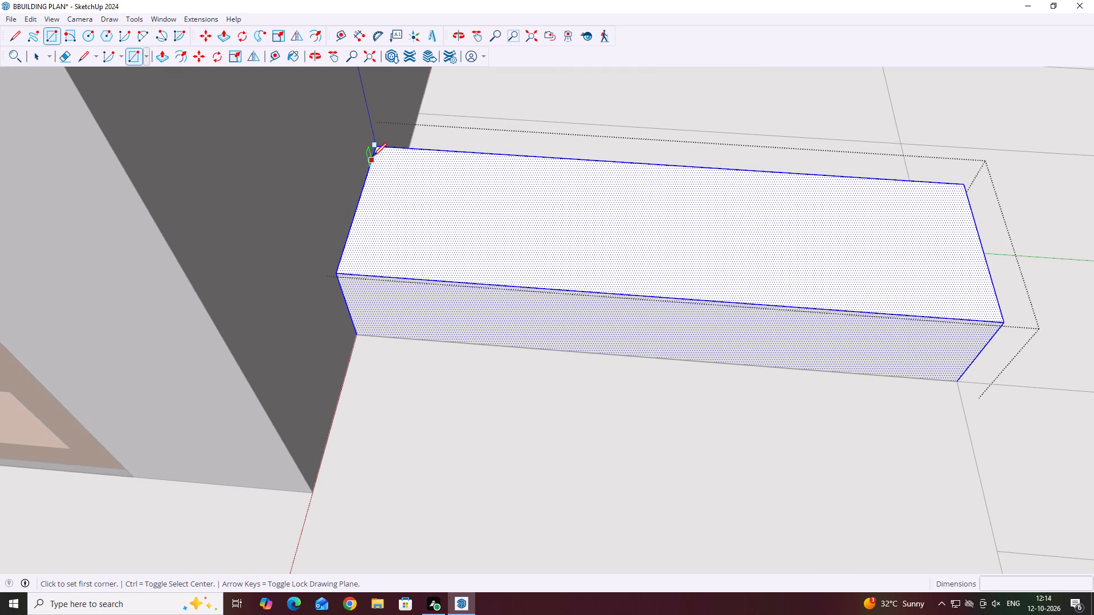
{"action": "left_click", "coordinate": [375, 145]}
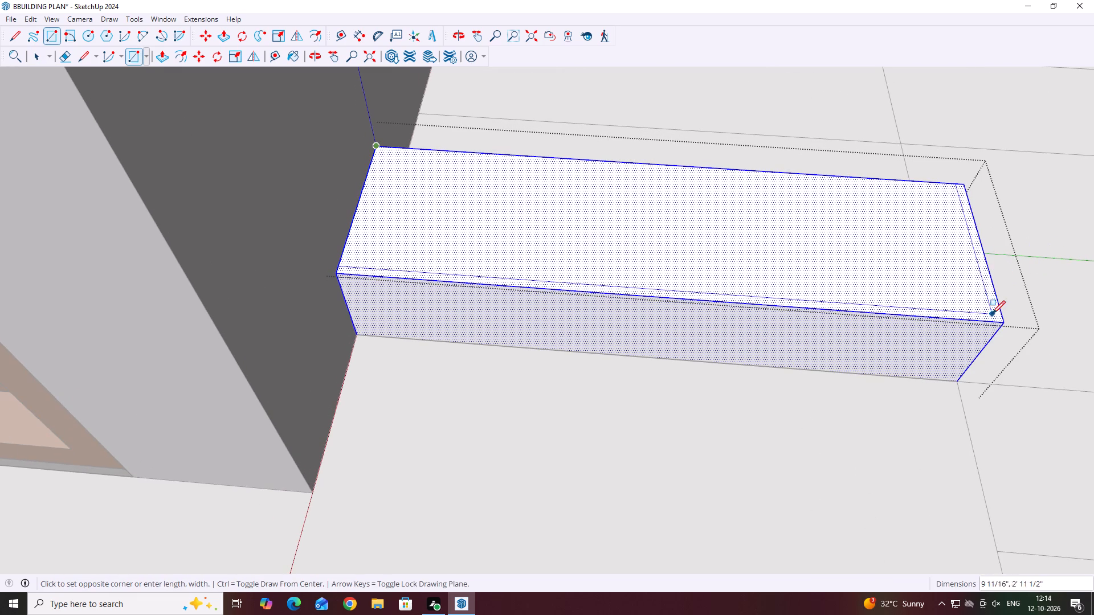
{"action": "left_click", "coordinate": [1003, 319]}
Group the step block's top face with its edges inside the step group and open this nested group for editing.
{"action": "key", "text": "space"}
{"action": "double_click", "coordinate": [806, 280]}
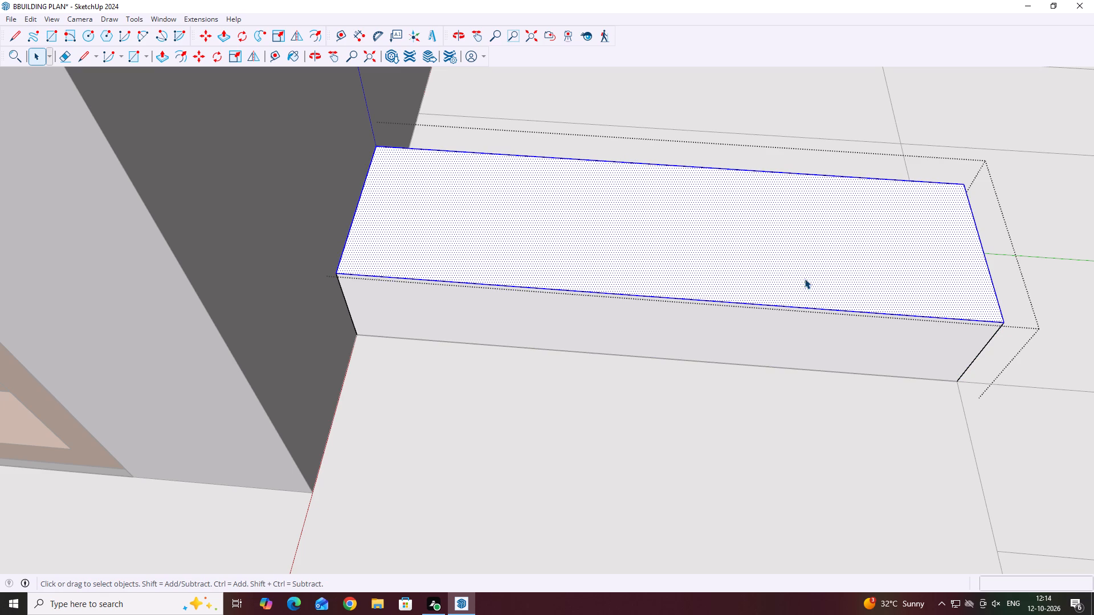
{"action": "double_click", "coordinate": [622, 243]}
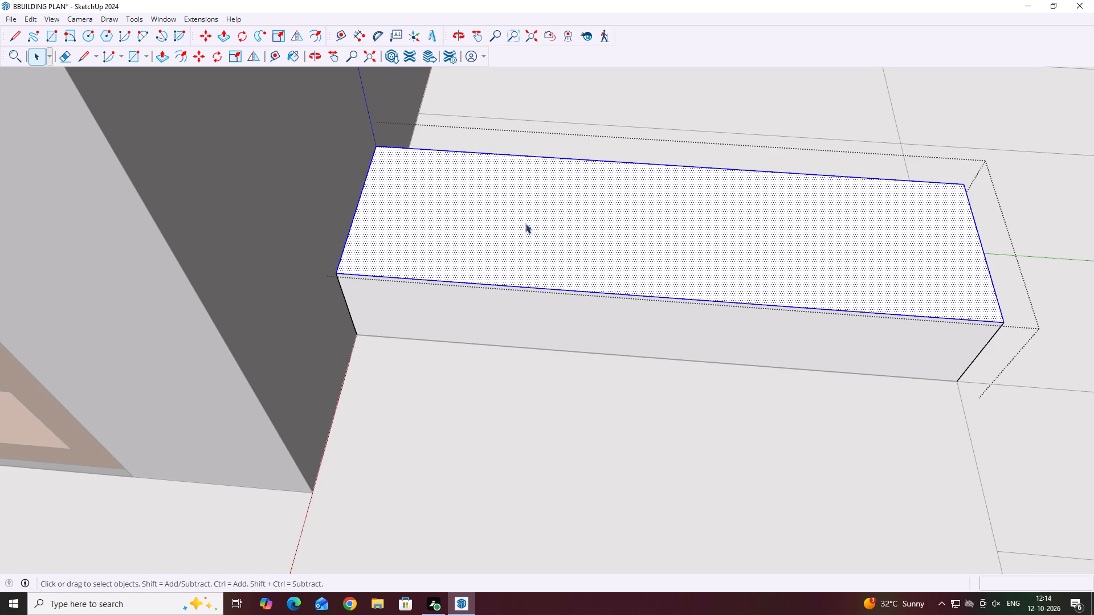
{"action": "right_click", "coordinate": [525, 223]}
{"action": "left_click", "coordinate": [564, 334]}
{"action": "left_click", "coordinate": [485, 247]}
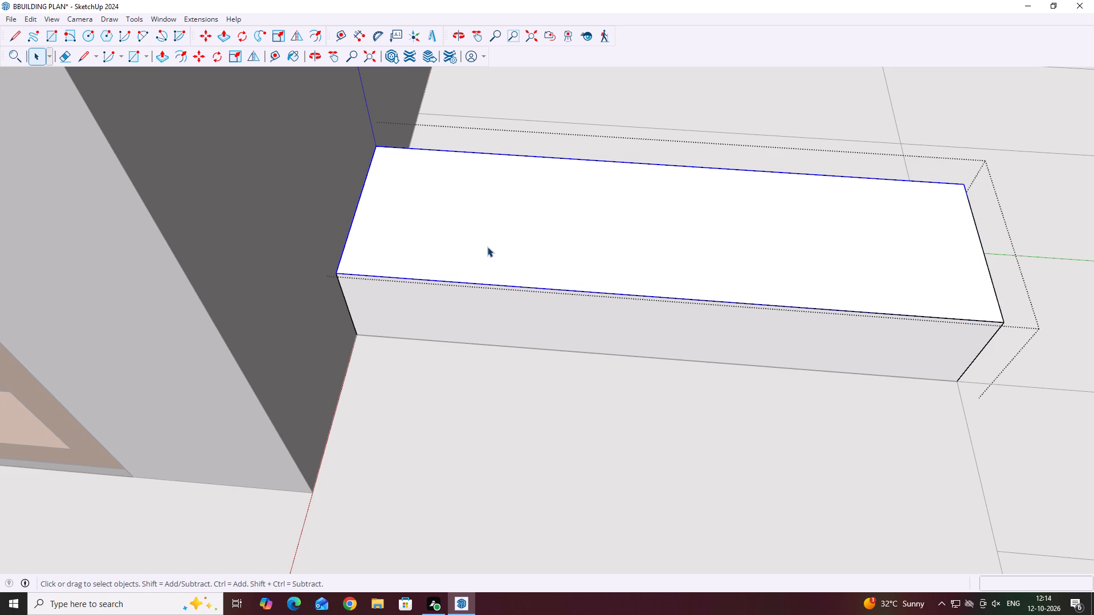
{"action": "double_click", "coordinate": [487, 247]}
{"action": "left_click", "coordinate": [497, 245]}
{"action": "middle_click_drag", "start_coordinate": [550, 269], "coordinate": [603, 252]}
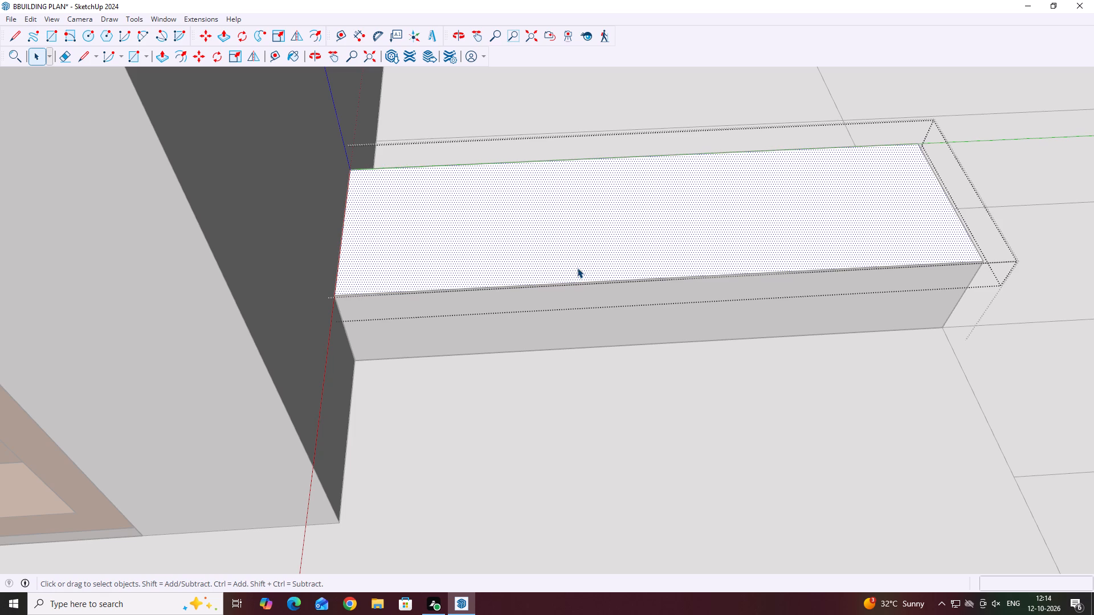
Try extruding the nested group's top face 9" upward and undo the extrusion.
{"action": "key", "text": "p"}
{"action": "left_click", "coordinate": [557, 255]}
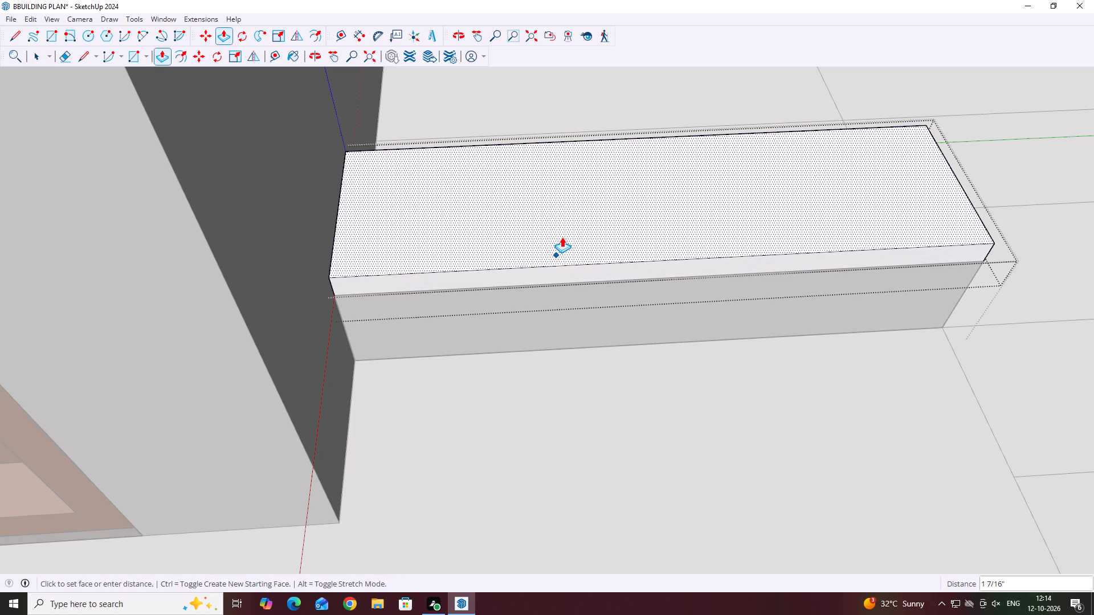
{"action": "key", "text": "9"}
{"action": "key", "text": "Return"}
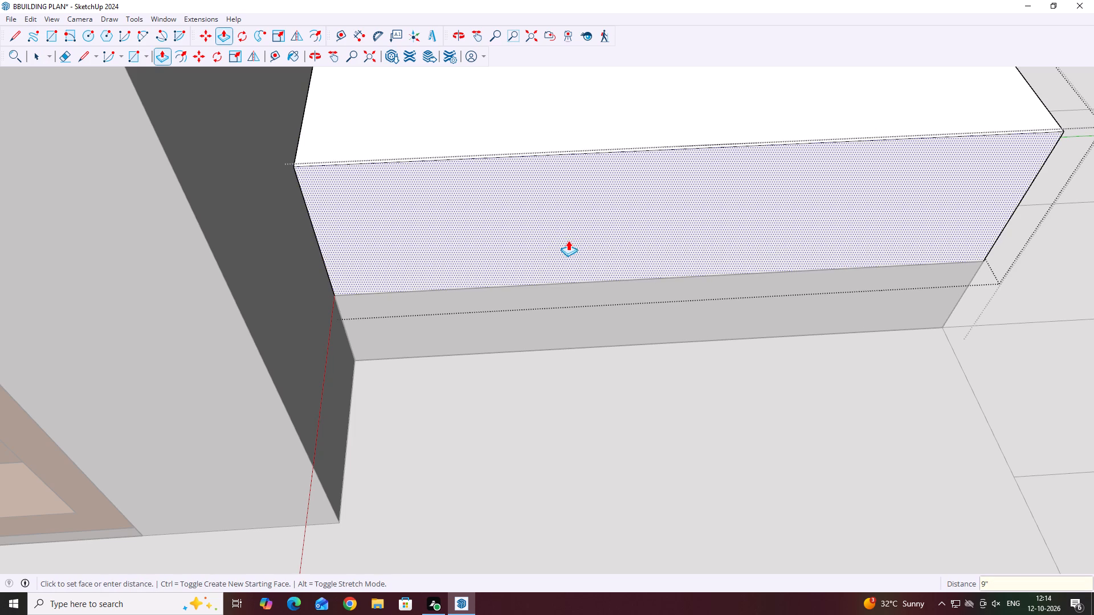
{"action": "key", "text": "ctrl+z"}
Extrude the nested group's top face 1" upward to form a tread slab on the step block.
{"action": "left_click", "coordinate": [558, 228]}
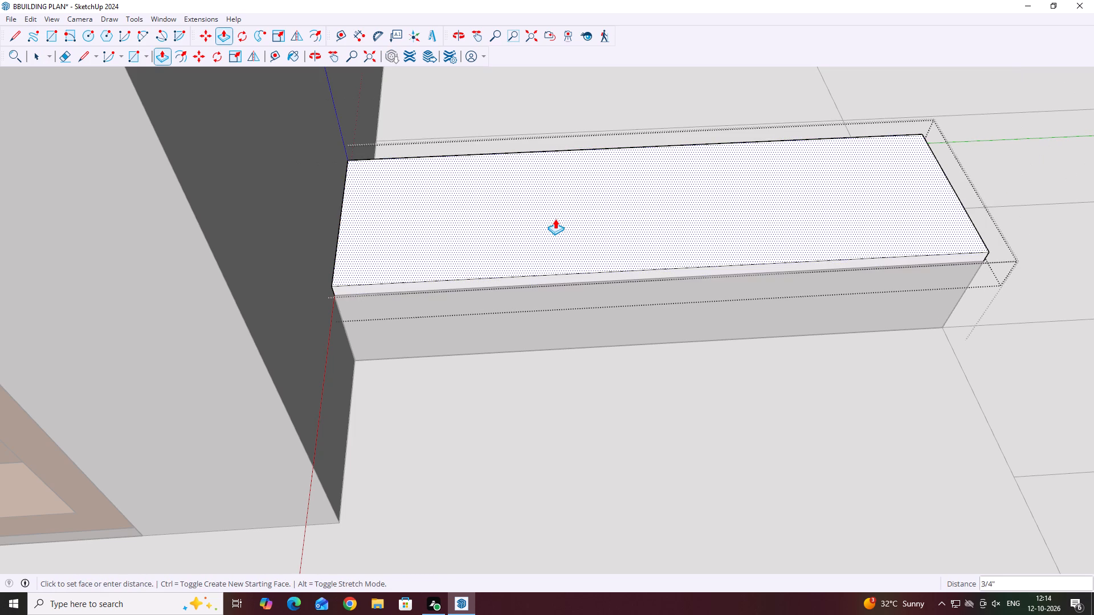
{"action": "key", "text": "1"}
{"action": "key", "text": "Return"}
{"action": "scroll", "coordinate": [572, 269], "scroll_direction": "up", "scroll_amount": 3}
{"action": "middle_click_drag", "start_coordinate": [564, 253], "coordinate": [548, 210]}
{"action": "scroll", "coordinate": [542, 252], "scroll_direction": "up", "scroll_amount": 3}
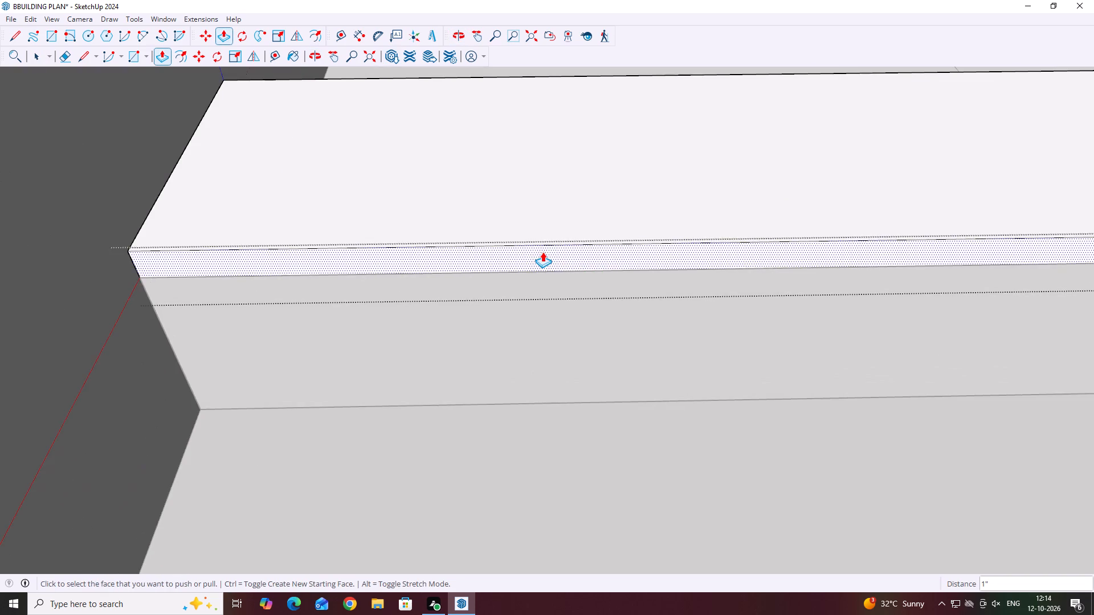
Extrude the tread slab's front face 1" outward to form a nosing, and leave the nested and step groups.
{"action": "left_click", "coordinate": [542, 252]}
{"action": "key", "text": "1"}
{"action": "key", "text": "Return"}
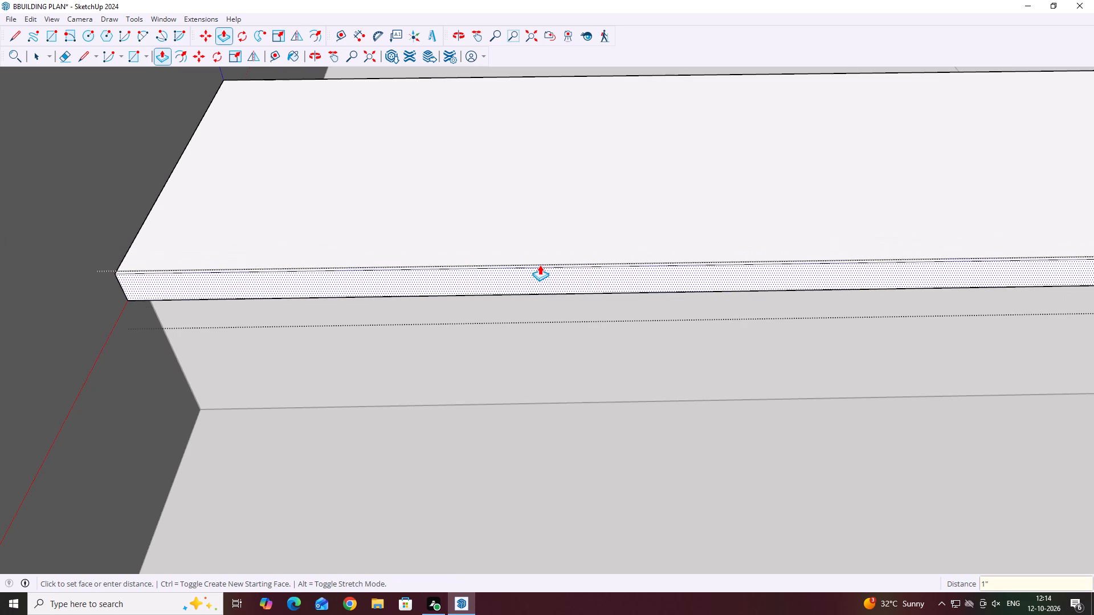
{"action": "key", "text": "space"}
{"action": "scroll", "coordinate": [554, 325], "scroll_direction": "down", "scroll_amount": 11}
{"action": "left_click_drag", "start_coordinate": [583, 386], "coordinate": [585, 391]}
{"action": "scroll", "coordinate": [875, 284], "scroll_direction": "up", "scroll_amount": 1}
{"action": "middle_click_drag", "start_coordinate": [877, 283], "coordinate": [842, 274]}
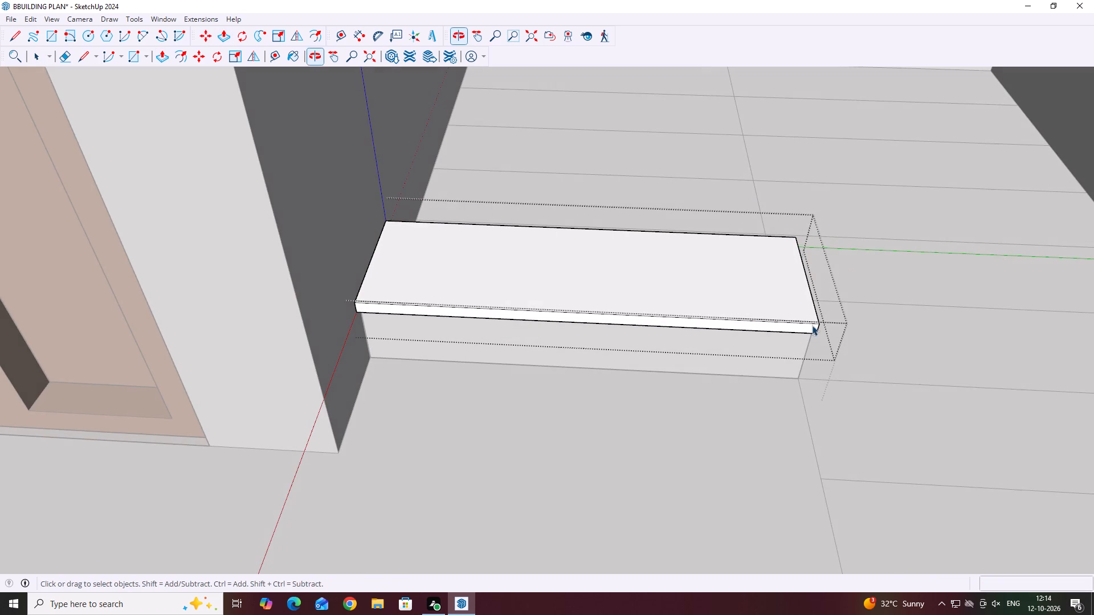
{"action": "left_click", "coordinate": [696, 464]}
{"action": "left_click", "coordinate": [638, 509]}
{"action": "scroll", "coordinate": [500, 400], "scroll_direction": "down", "scroll_amount": 9}
{"action": "middle_click_drag", "start_coordinate": [630, 362], "coordinate": [586, 356]}
{"action": "scroll", "coordinate": [586, 356], "scroll_direction": "down", "scroll_amount": 1}
{"action": "scroll", "coordinate": [637, 416], "scroll_direction": "up", "scroll_amount": 1}
{"action": "left_click", "coordinate": [636, 413]}
{"action": "scroll", "coordinate": [606, 366], "scroll_direction": "up", "scroll_amount": 3}
Copy the whole step group up and back from its rear bottom corner to form a second step on the first tread's back edge.
{"action": "left_click", "coordinate": [580, 373]}
{"action": "middle_click_drag", "start_coordinate": [628, 353], "coordinate": [607, 374]}
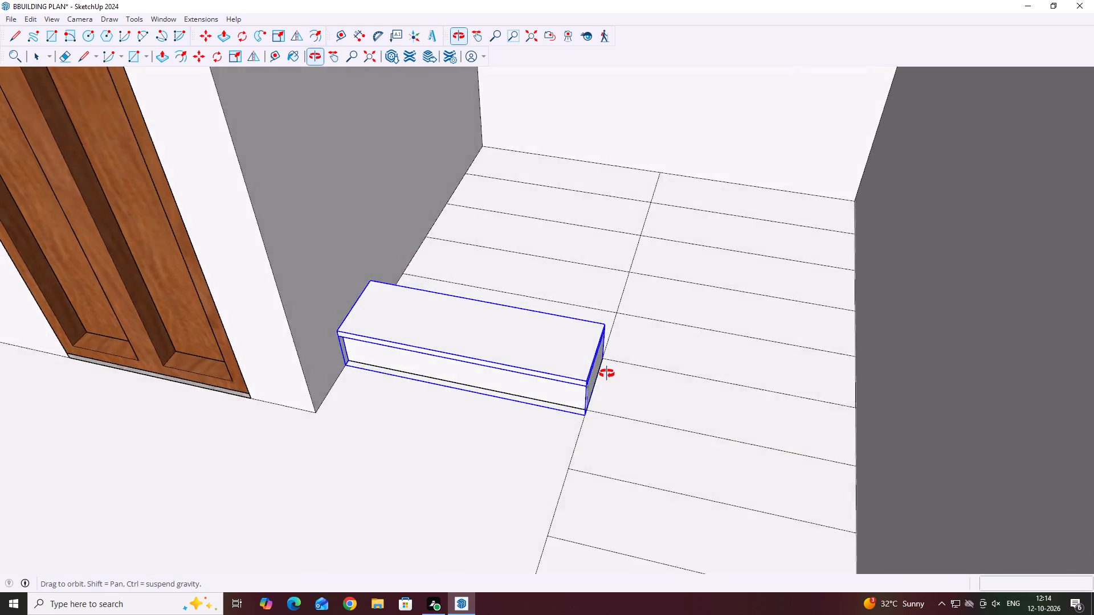
{"action": "middle_click_drag", "start_coordinate": [607, 374], "coordinate": [752, 371]}
{"action": "scroll", "coordinate": [494, 341], "scroll_direction": "up", "scroll_amount": 3}
{"action": "middle_click_drag", "start_coordinate": [639, 396], "coordinate": [552, 368]}
{"action": "middle_click_drag", "start_coordinate": [392, 416], "coordinate": [379, 413]}
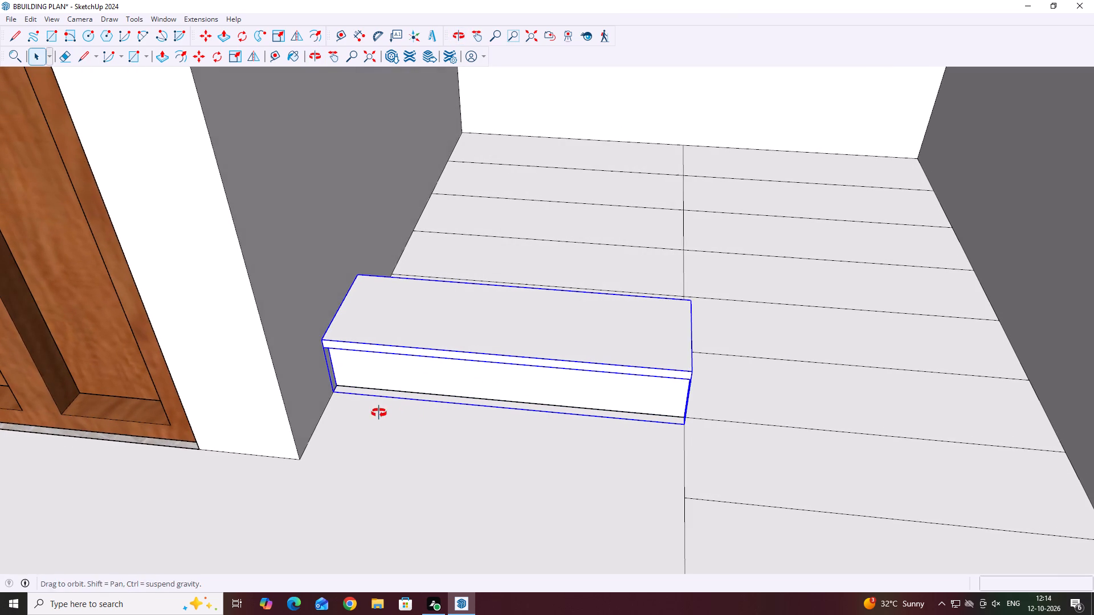
{"action": "middle_click_drag", "start_coordinate": [379, 413], "coordinate": [382, 413]}
{"action": "key", "text": "m"}
{"action": "middle_click_drag", "start_coordinate": [787, 313], "coordinate": [599, 363]}
{"action": "scroll", "coordinate": [600, 363], "scroll_direction": "up", "scroll_amount": 3}
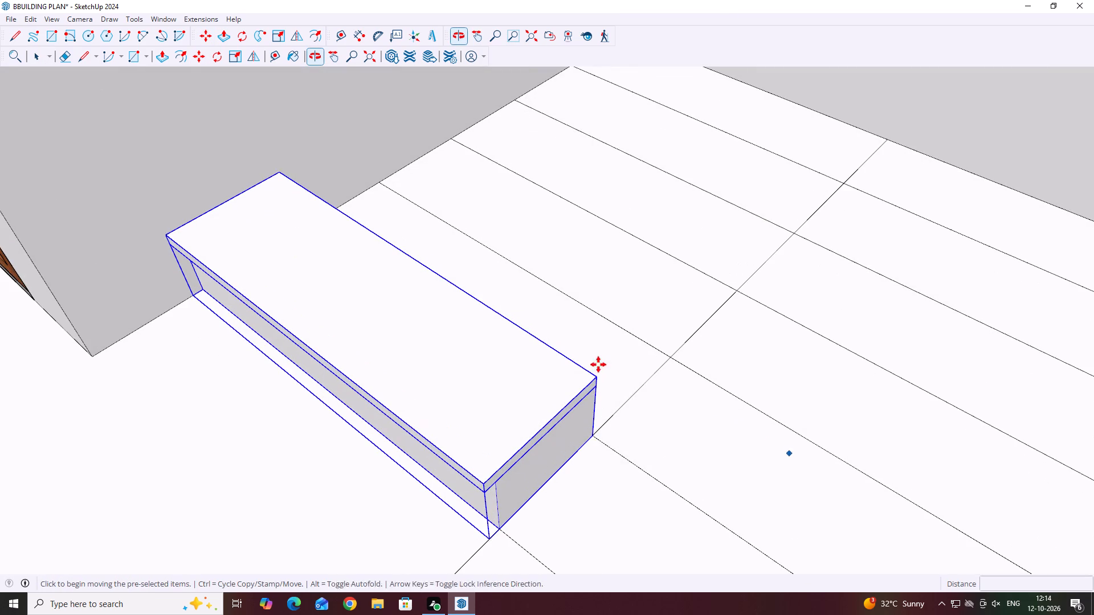
{"action": "middle_click_drag", "start_coordinate": [624, 437], "coordinate": [565, 364]}
{"action": "scroll", "coordinate": [538, 367], "scroll_direction": "up", "scroll_amount": 2}
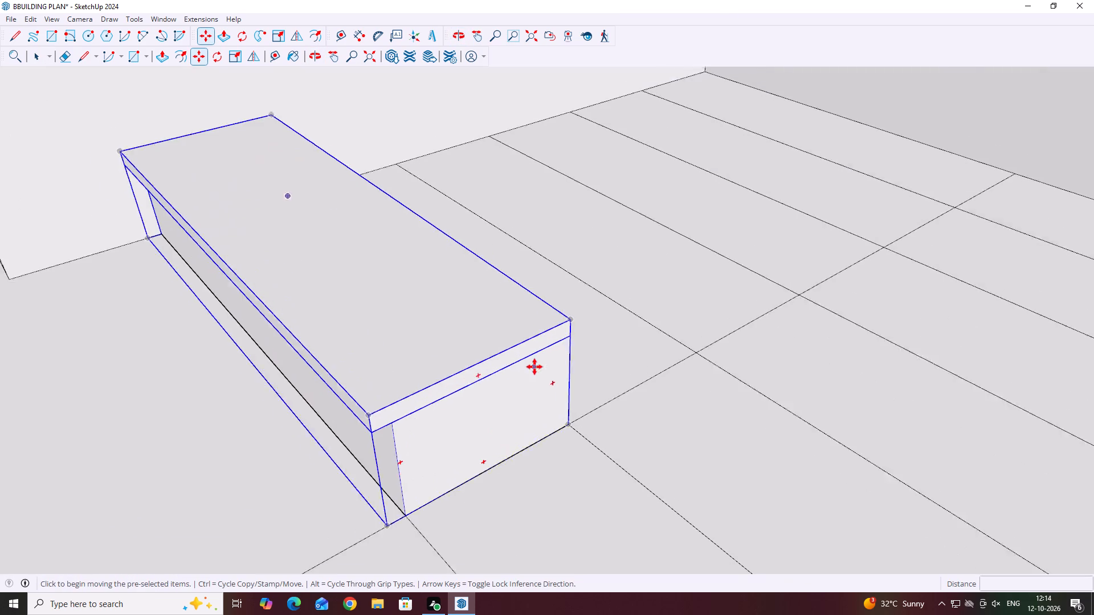
{"action": "scroll", "coordinate": [534, 367], "scroll_direction": "up", "scroll_amount": 7}
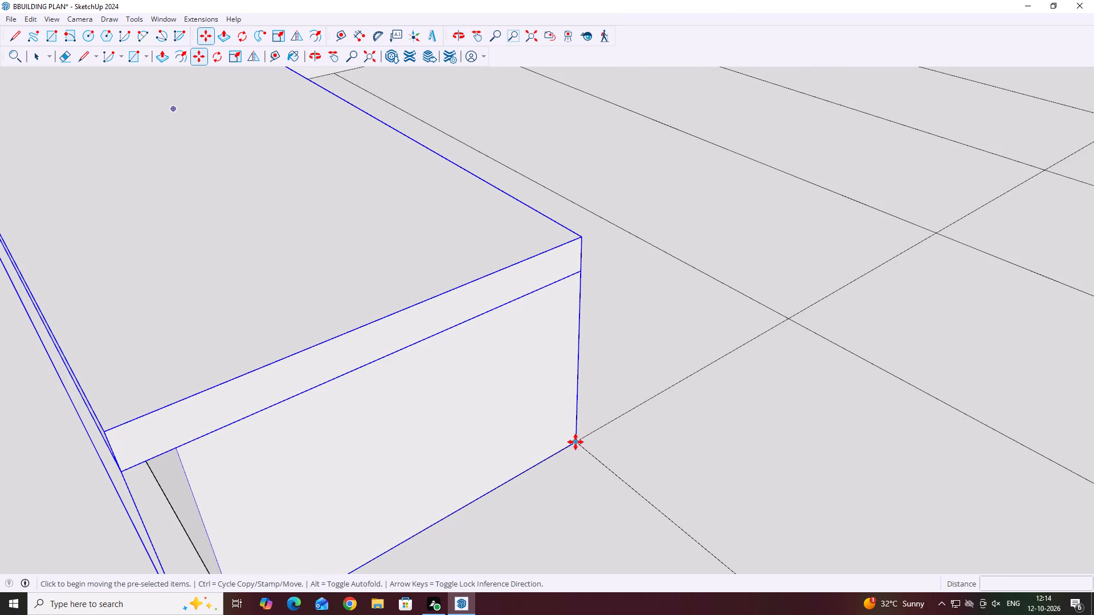
{"action": "left_click", "coordinate": [575, 442]}
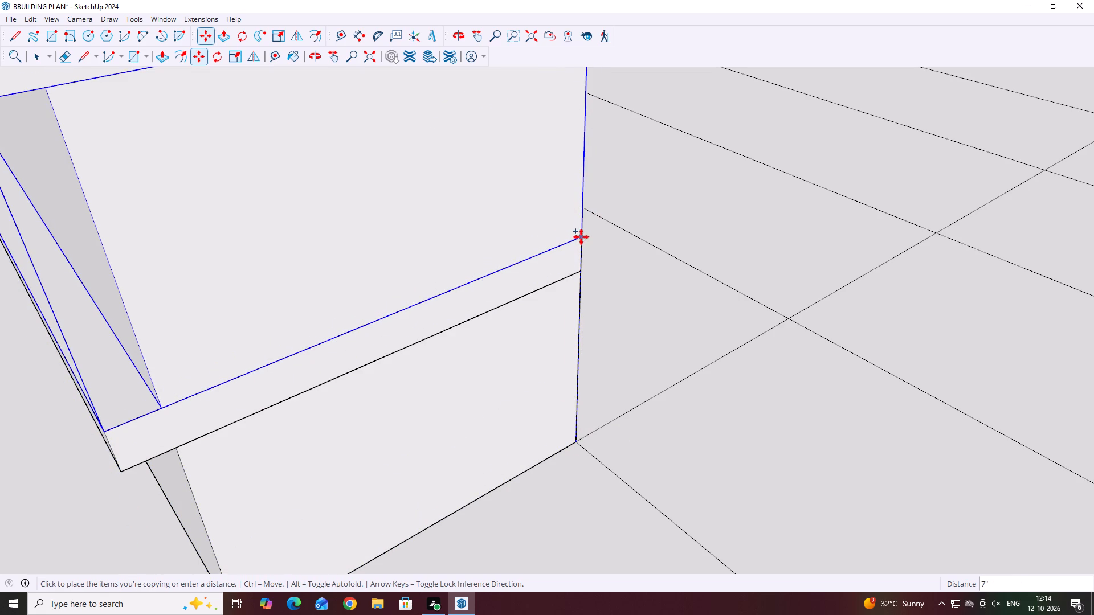
{"action": "scroll", "coordinate": [583, 238], "scroll_direction": "down", "scroll_amount": 5}
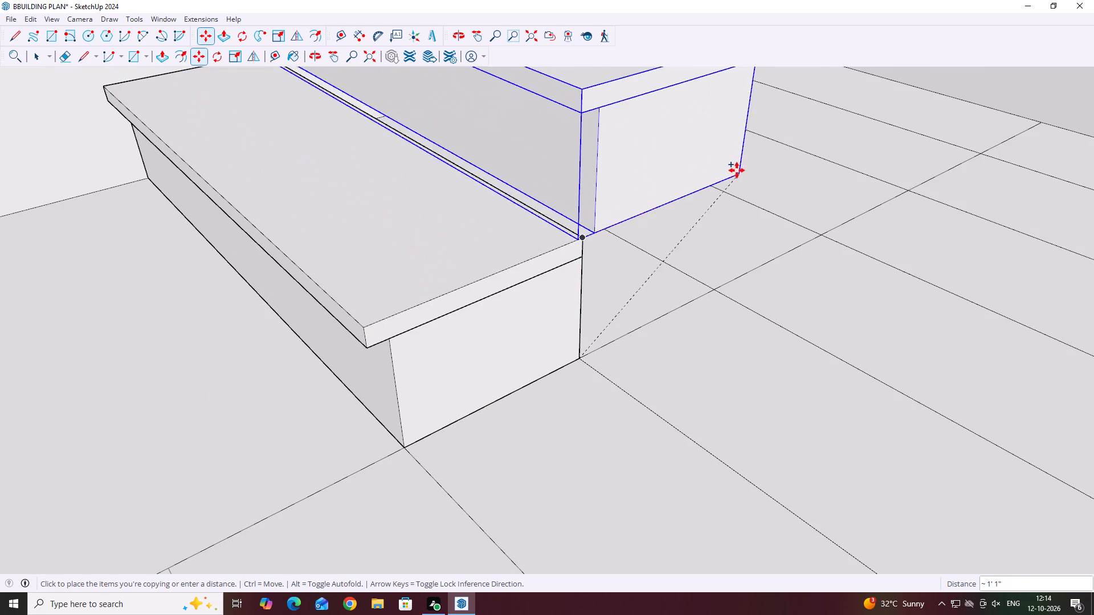
{"action": "left_click", "coordinate": [729, 179]}
Shift the second step about 1/16" so its riser's bottom front corner meets the first tread's back corner.
{"action": "scroll", "coordinate": [570, 240], "scroll_direction": "up", "scroll_amount": 2}
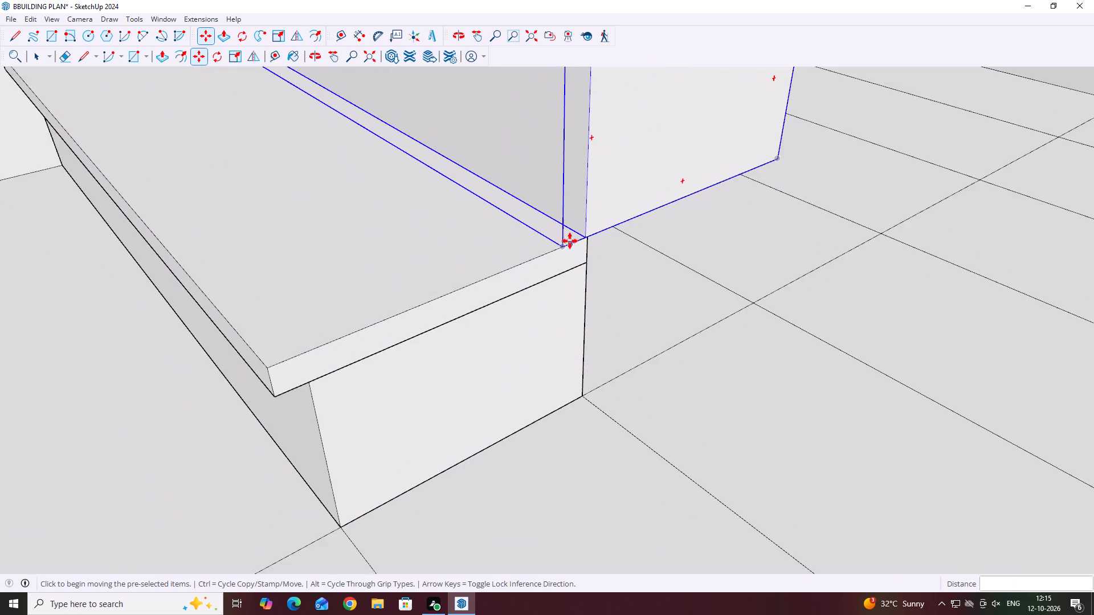
{"action": "scroll", "coordinate": [570, 241], "scroll_direction": "up", "scroll_amount": 2}
{"action": "middle_click_drag", "start_coordinate": [618, 241], "coordinate": [470, 243]}
{"action": "scroll", "coordinate": [317, 233], "scroll_direction": "up", "scroll_amount": 2}
{"action": "scroll", "coordinate": [406, 219], "scroll_direction": "up", "scroll_amount": 12}
{"action": "middle_click_drag", "start_coordinate": [519, 264], "coordinate": [552, 309]}
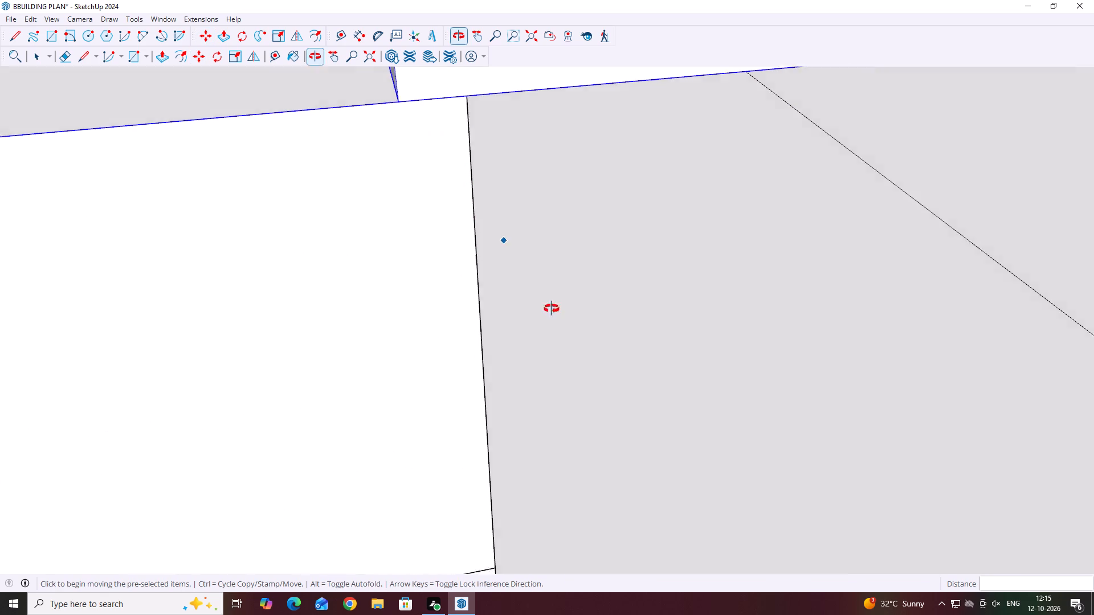
{"action": "middle_click_drag", "start_coordinate": [552, 309], "coordinate": [595, 352]}
{"action": "left_click", "coordinate": [358, 120]}
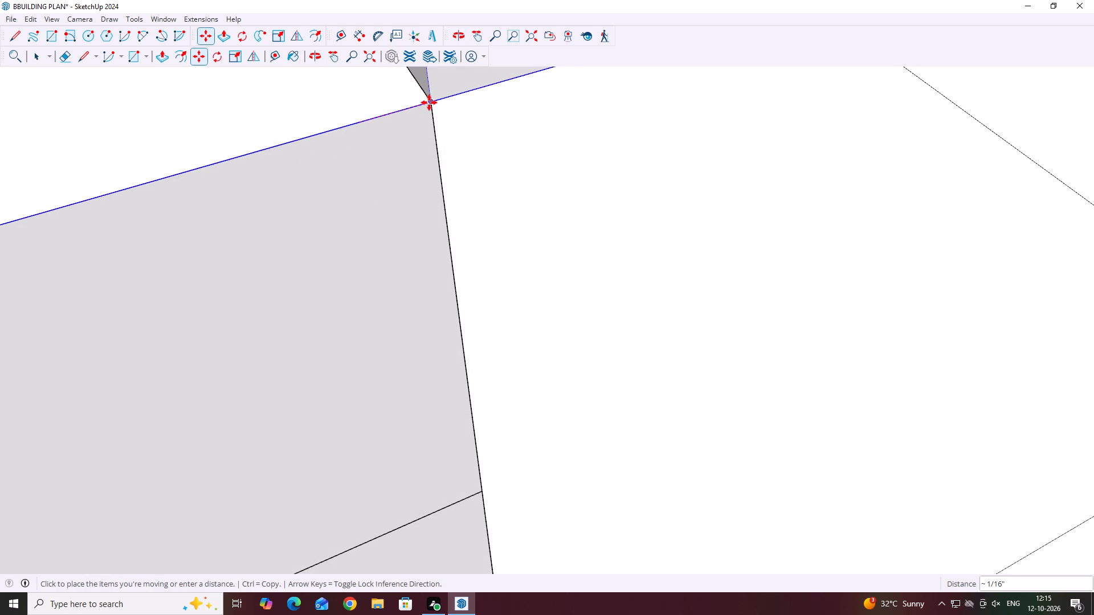
{"action": "left_click", "coordinate": [429, 102]}
Move the second step 1" forward so its riser overlaps the back of the first tread.
{"action": "scroll", "coordinate": [438, 184], "scroll_direction": "down", "scroll_amount": 20}
{"action": "scroll", "coordinate": [438, 207], "scroll_direction": "up", "scroll_amount": 4}
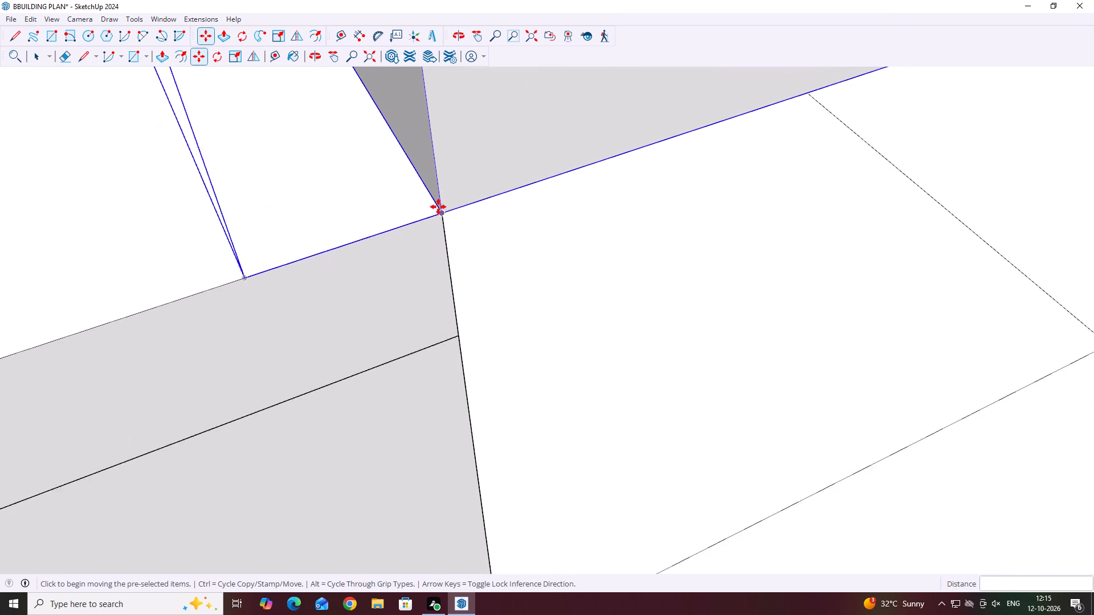
{"action": "left_click", "coordinate": [444, 212]}
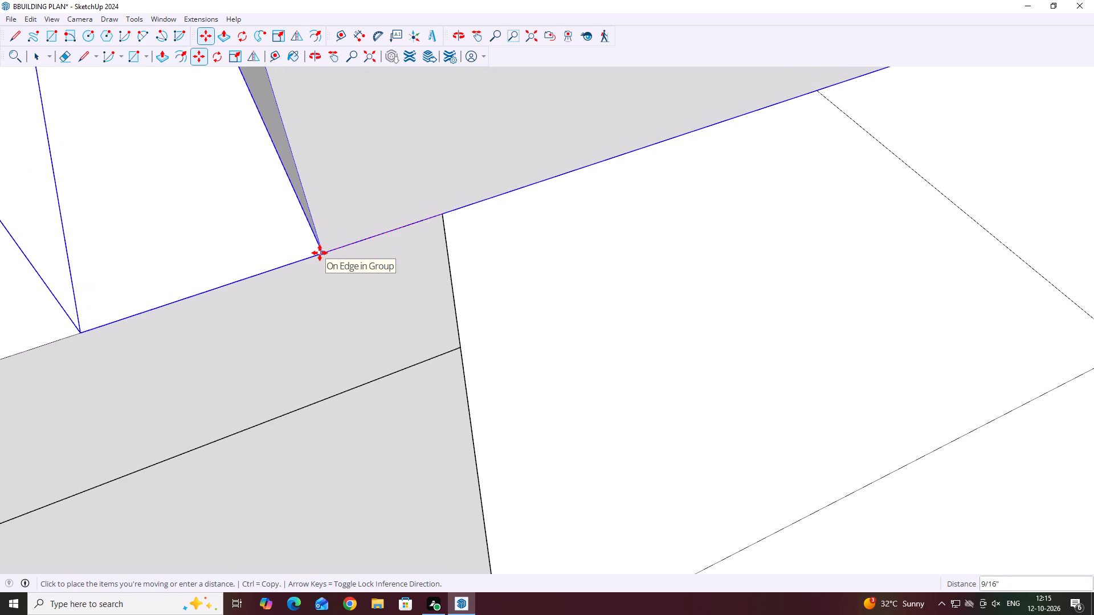
{"action": "key", "text": "1"}
{"action": "key", "text": "Return"}
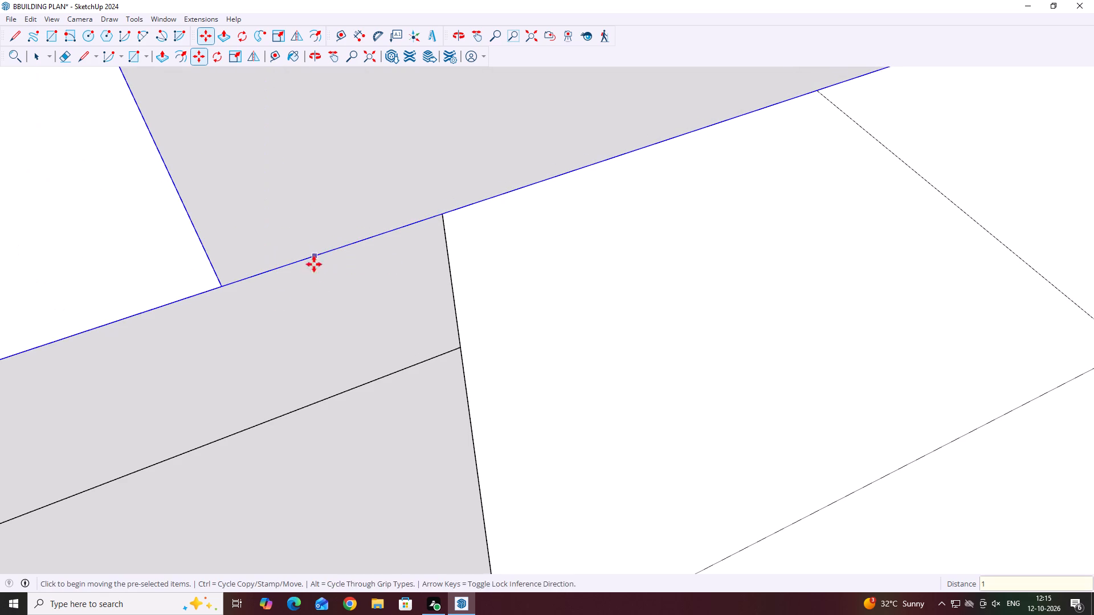
Examine the two stacked steps in place within the stairwell, from the overall house and up close.
{"action": "scroll", "coordinate": [320, 295], "scroll_direction": "down", "scroll_amount": 20}
{"action": "scroll", "coordinate": [320, 295], "scroll_direction": "down", "scroll_amount": 15}
{"action": "middle_click", "coordinate": [307, 371]}
{"action": "middle_click_drag", "start_coordinate": [427, 359], "coordinate": [421, 372]}
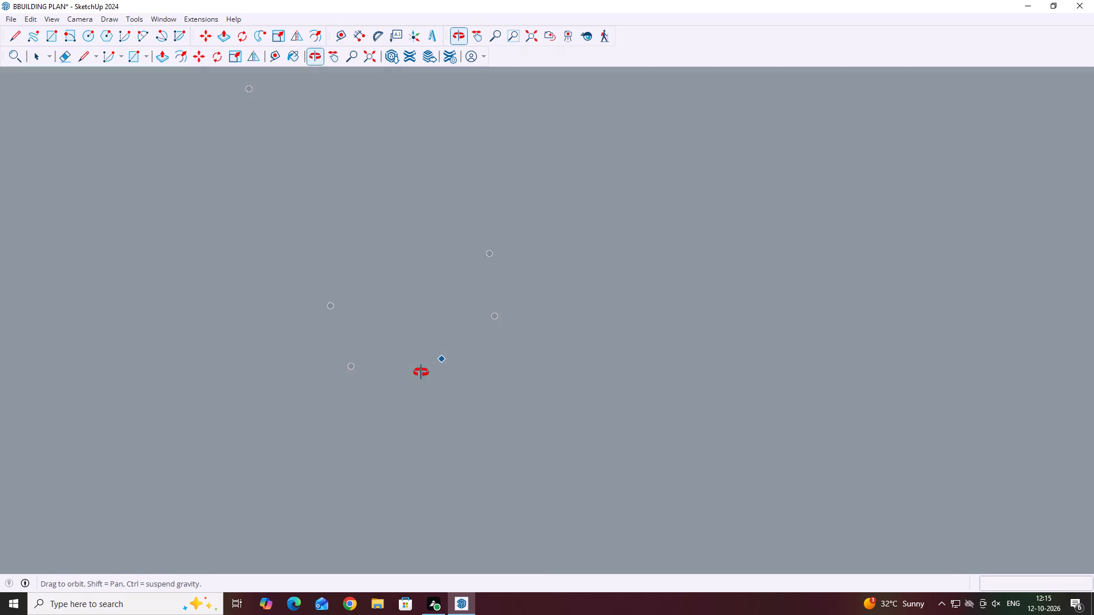
{"action": "middle_click_drag", "start_coordinate": [421, 372], "coordinate": [640, 324]}
{"action": "scroll", "coordinate": [640, 323], "scroll_direction": "down", "scroll_amount": 16}
{"action": "middle_click_drag", "start_coordinate": [656, 376], "coordinate": [404, 340]}
{"action": "middle_click_drag", "start_coordinate": [404, 340], "coordinate": [524, 313]}
{"action": "scroll", "coordinate": [523, 313], "scroll_direction": "down", "scroll_amount": 20}
{"action": "scroll", "coordinate": [523, 313], "scroll_direction": "down", "scroll_amount": 7}
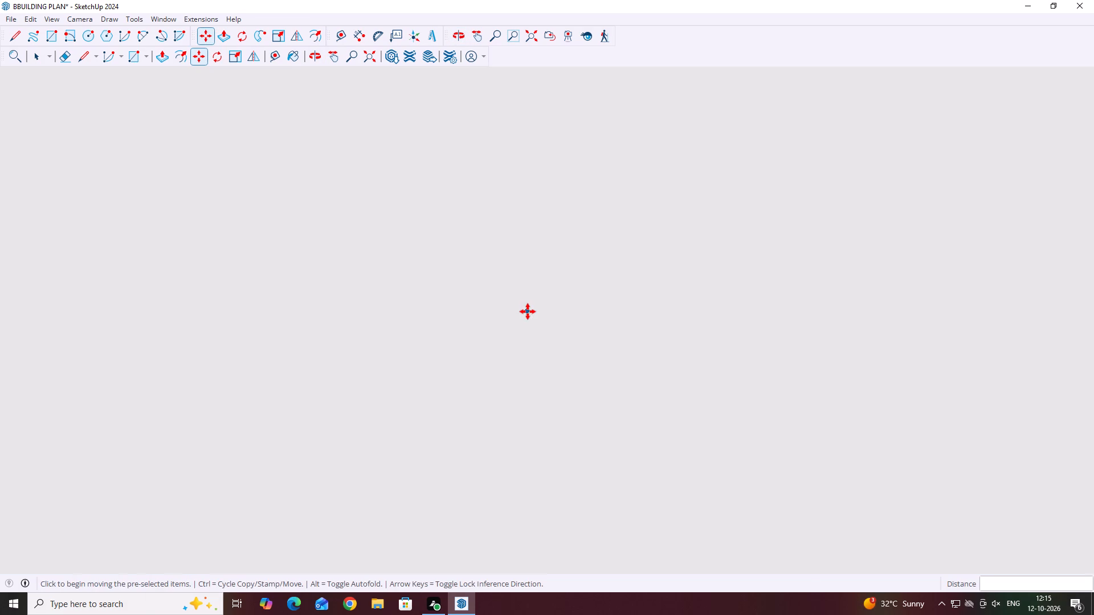
{"action": "scroll", "coordinate": [528, 311], "scroll_direction": "down", "scroll_amount": 20}
{"action": "scroll", "coordinate": [528, 311], "scroll_direction": "down", "scroll_amount": 20}
{"action": "scroll", "coordinate": [528, 311], "scroll_direction": "down", "scroll_amount": 14}
{"action": "middle_click", "coordinate": [528, 311]}
{"action": "middle_click", "coordinate": [528, 311]}
{"action": "middle_click", "coordinate": [526, 306]}
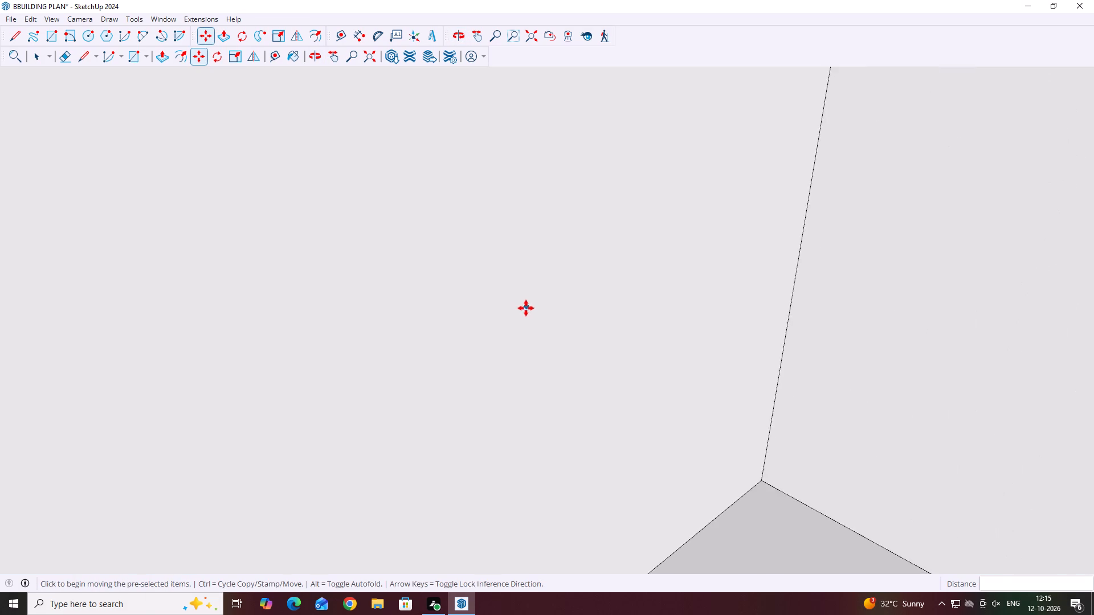
{"action": "scroll", "coordinate": [526, 308], "scroll_direction": "down", "scroll_amount": 20}
{"action": "scroll", "coordinate": [526, 308], "scroll_direction": "down", "scroll_amount": 20}
{"action": "scroll", "coordinate": [526, 308], "scroll_direction": "down", "scroll_amount": 14}
{"action": "middle_click", "coordinate": [526, 309]}
{"action": "middle_click", "coordinate": [526, 318]}
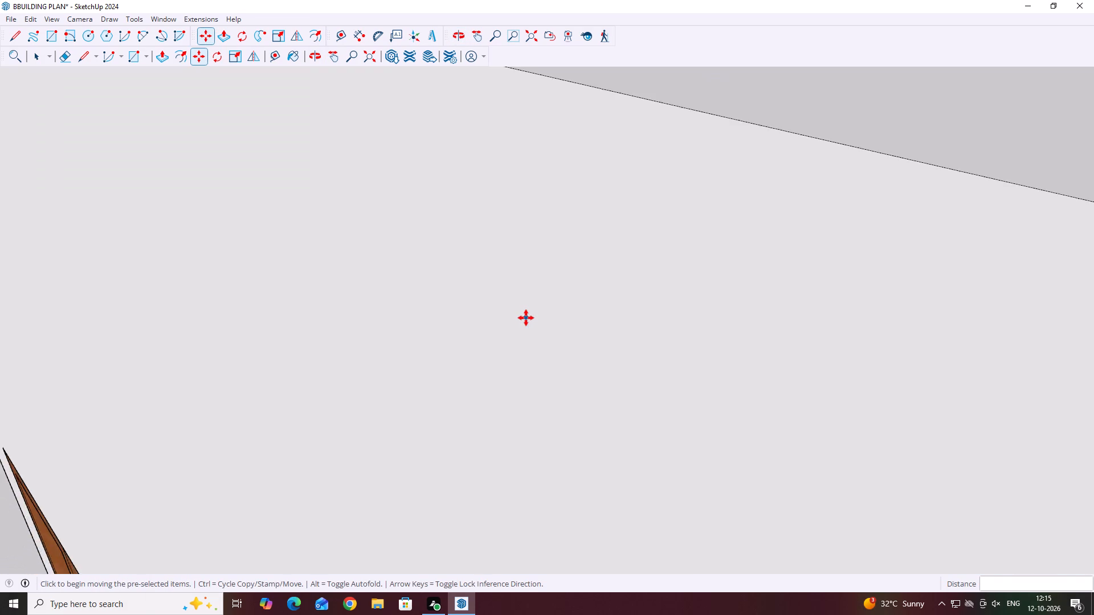
{"action": "scroll", "coordinate": [526, 318], "scroll_direction": "down", "scroll_amount": 20}
{"action": "scroll", "coordinate": [526, 318], "scroll_direction": "down", "scroll_amount": 1}
{"action": "middle_click", "coordinate": [526, 318]}
{"action": "scroll", "coordinate": [523, 321], "scroll_direction": "down", "scroll_amount": 7}
{"action": "middle_click", "coordinate": [522, 321]}
{"action": "middle_click_drag", "start_coordinate": [577, 309], "coordinate": [472, 420]}
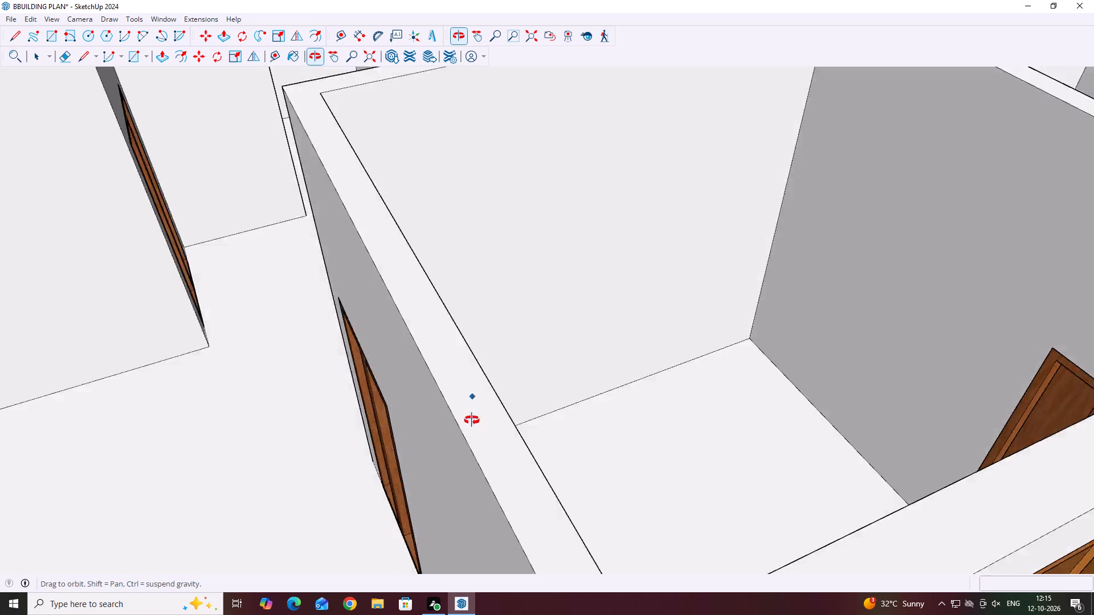
{"action": "middle_click_drag", "start_coordinate": [472, 420], "coordinate": [732, 400]}
{"action": "scroll", "coordinate": [732, 399], "scroll_direction": "down", "scroll_amount": 13}
{"action": "middle_click_drag", "start_coordinate": [480, 345], "coordinate": [662, 371]}
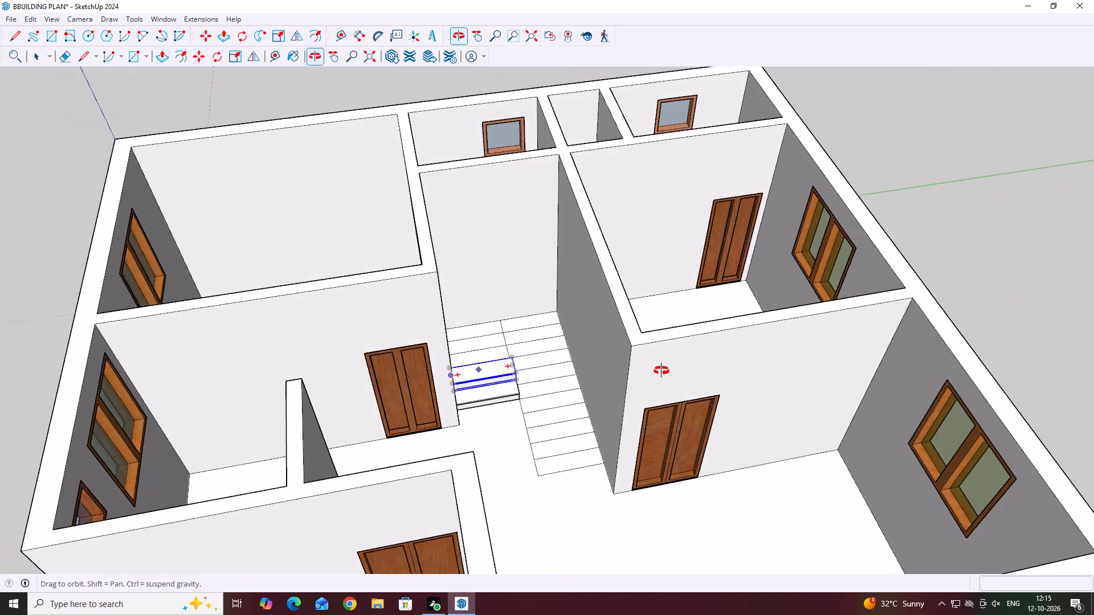
{"action": "middle_click_drag", "start_coordinate": [662, 371], "coordinate": [568, 418]}
{"action": "scroll", "coordinate": [518, 341], "scroll_direction": "up", "scroll_amount": 5}
{"action": "middle_click", "coordinate": [518, 341]}
{"action": "middle_click_drag", "start_coordinate": [524, 374], "coordinate": [413, 391]}
{"action": "scroll", "coordinate": [454, 341], "scroll_direction": "up", "scroll_amount": 9}
{"action": "middle_click_drag", "start_coordinate": [532, 375], "coordinate": [482, 389]}
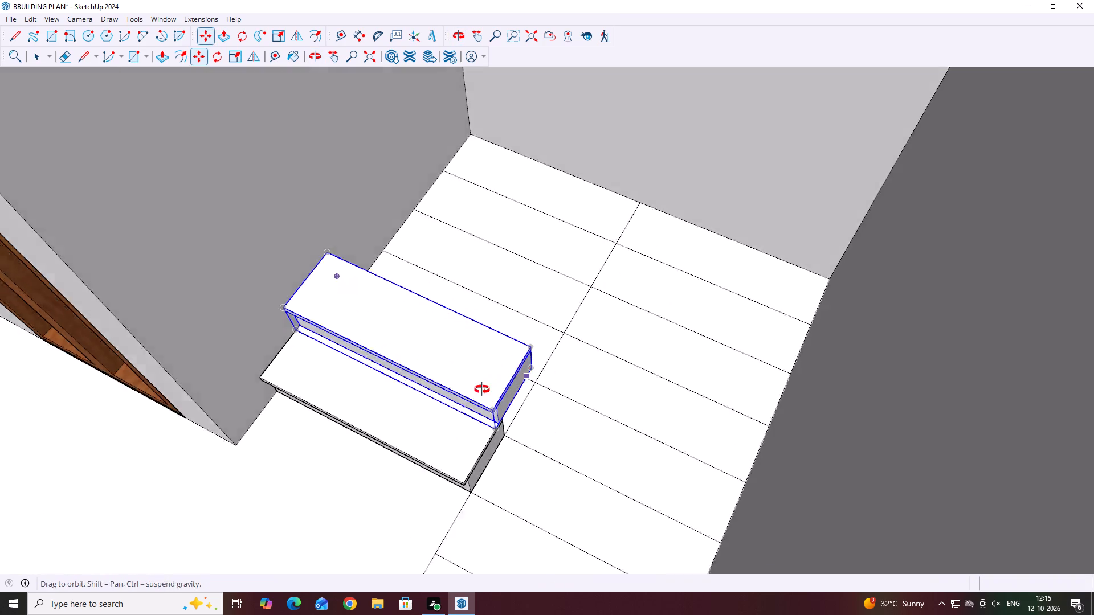
{"action": "middle_click_drag", "start_coordinate": [482, 389], "coordinate": [450, 388]}
{"action": "scroll", "coordinate": [455, 437], "scroll_direction": "up", "scroll_amount": 3}
{"action": "scroll", "coordinate": [560, 428], "scroll_direction": "down", "scroll_amount": 2}
{"action": "middle_click_drag", "start_coordinate": [624, 433], "coordinate": [778, 420]}
{"action": "scroll", "coordinate": [565, 365], "scroll_direction": "down", "scroll_amount": 5}
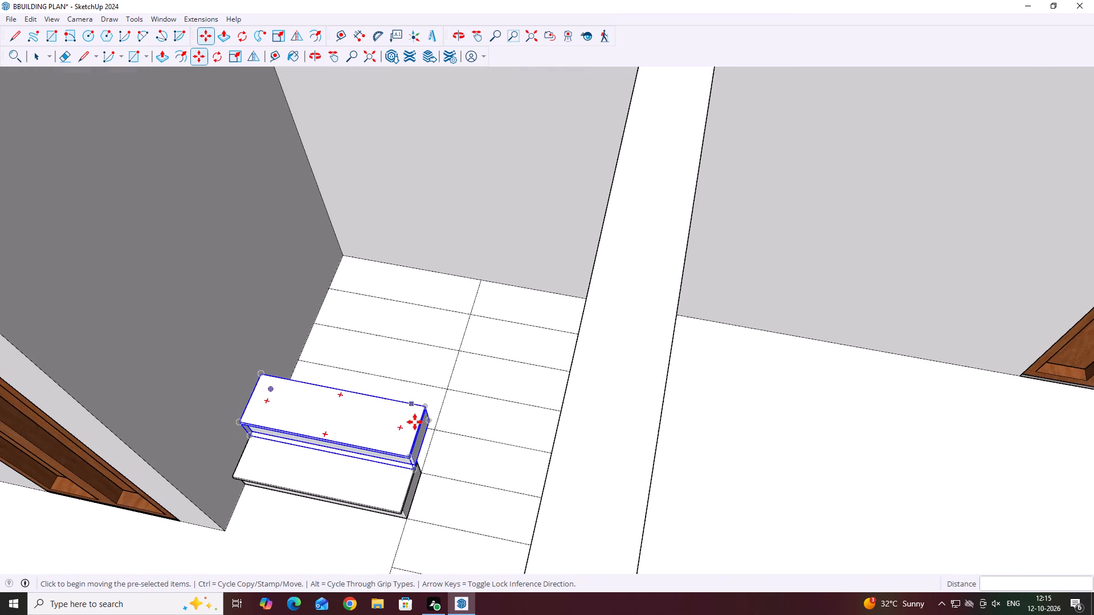
Copy the second step about 11 5/8" using matching tread-underside back corners of the first and second steps, forming the third step.
{"action": "scroll", "coordinate": [416, 466], "scroll_direction": "up", "scroll_amount": 20}
{"action": "scroll", "coordinate": [416, 466], "scroll_direction": "up", "scroll_amount": 1}
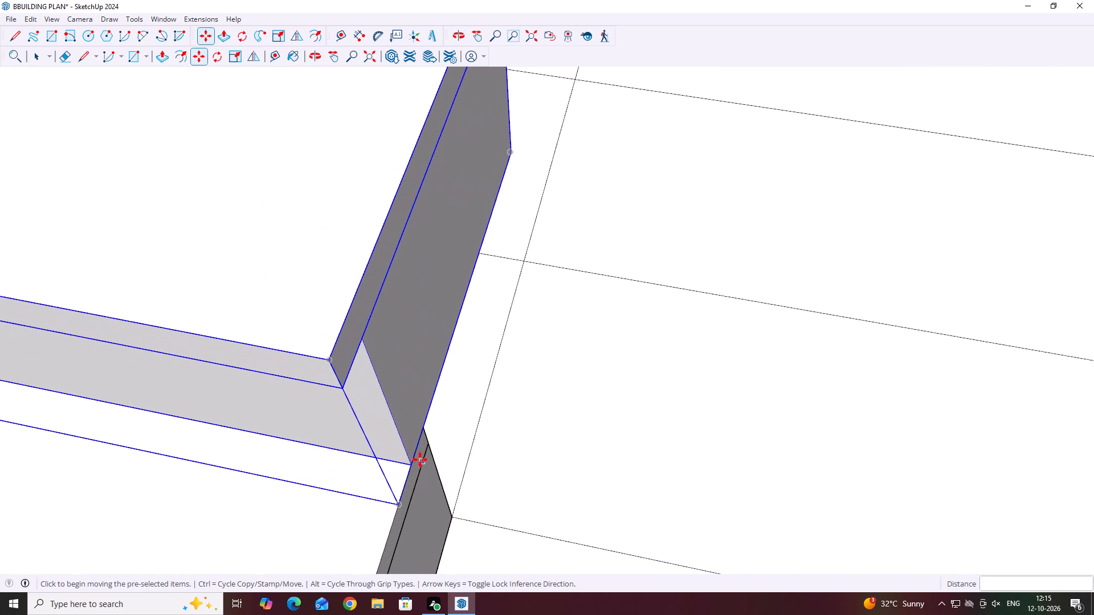
{"action": "left_click", "coordinate": [429, 445]}
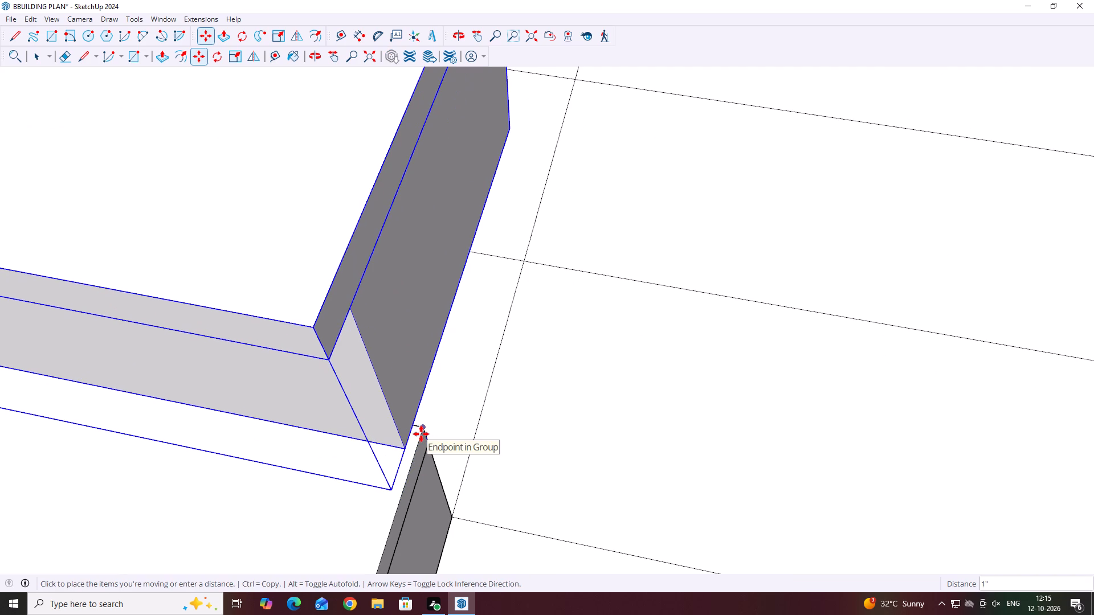
{"action": "scroll", "coordinate": [421, 435], "scroll_direction": "down", "scroll_amount": 6}
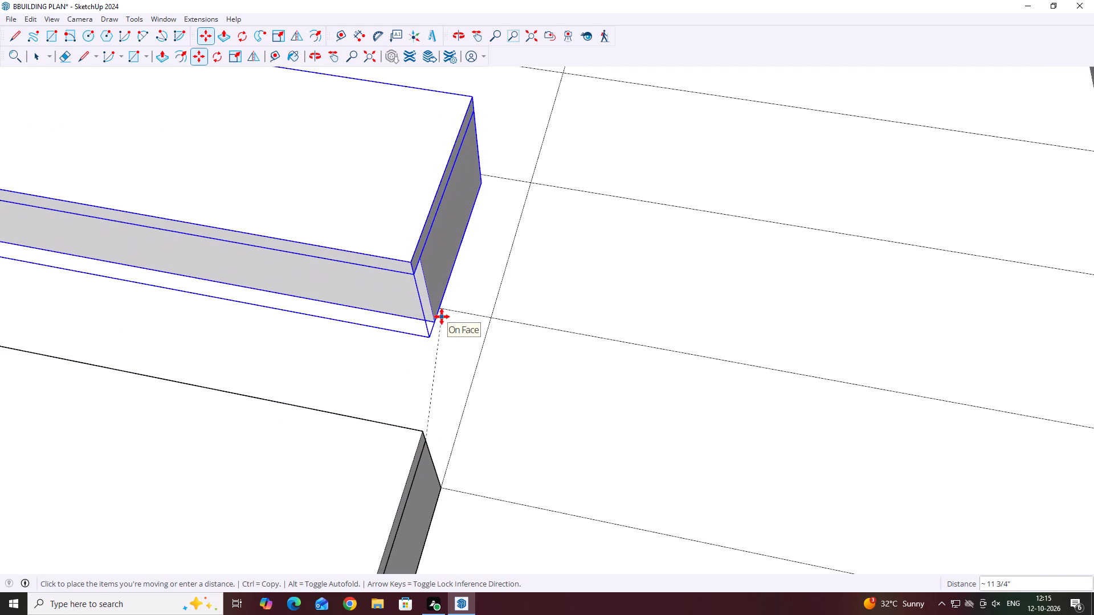
{"action": "scroll", "coordinate": [459, 183], "scroll_direction": "up", "scroll_amount": 10}
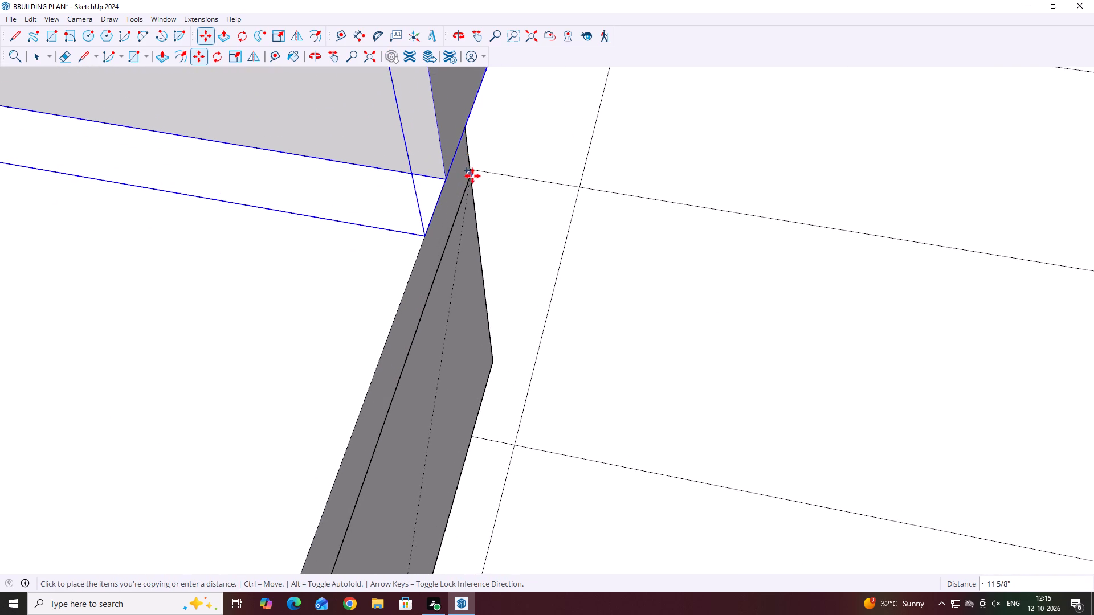
{"action": "left_click", "coordinate": [472, 175]}
Copy the third step about 11 5/8" up and back between matching tread-underside corners to form the fourth step.
{"action": "scroll", "coordinate": [435, 383], "scroll_direction": "down", "scroll_amount": 17}
{"action": "middle_click_drag", "start_coordinate": [472, 329], "coordinate": [369, 345]}
{"action": "key", "text": "m"}
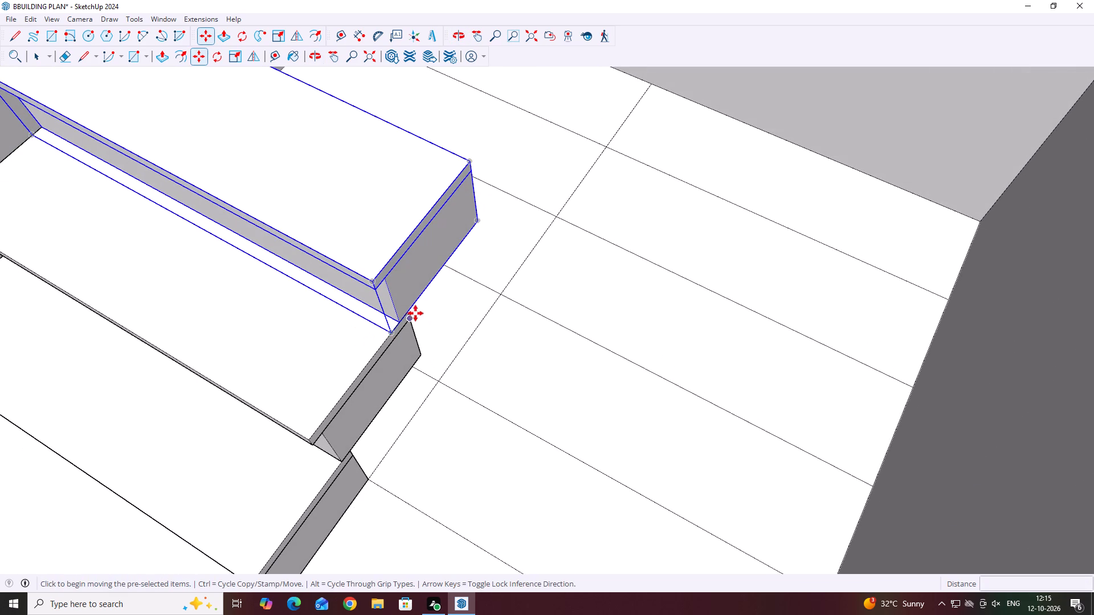
{"action": "scroll", "coordinate": [417, 311], "scroll_direction": "up", "scroll_amount": 7}
{"action": "left_click", "coordinate": [403, 325]}
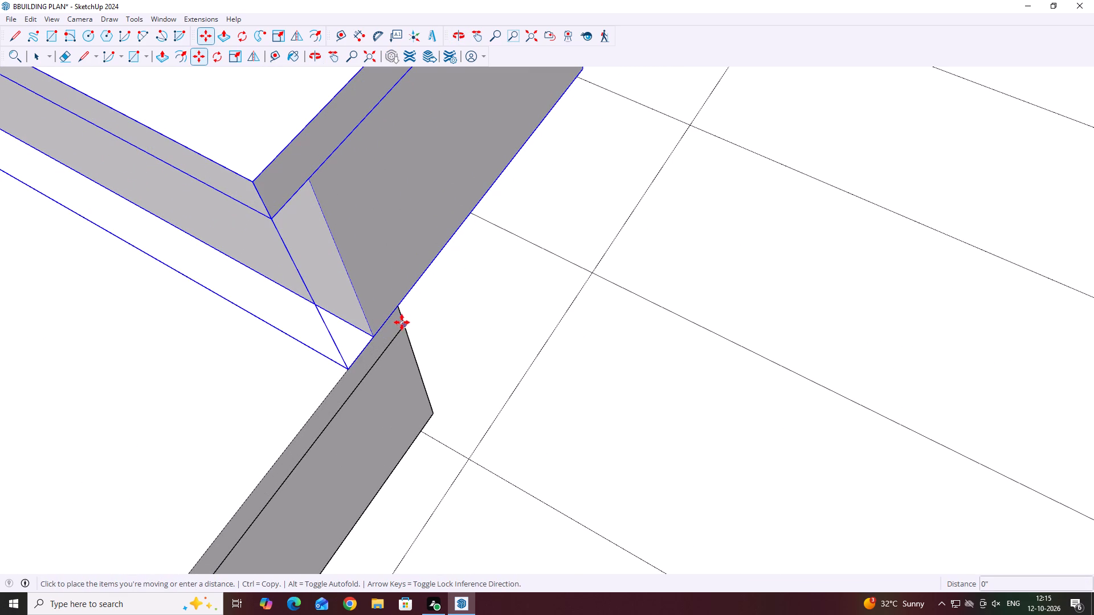
{"action": "scroll", "coordinate": [403, 274], "scroll_direction": "down", "scroll_amount": 10}
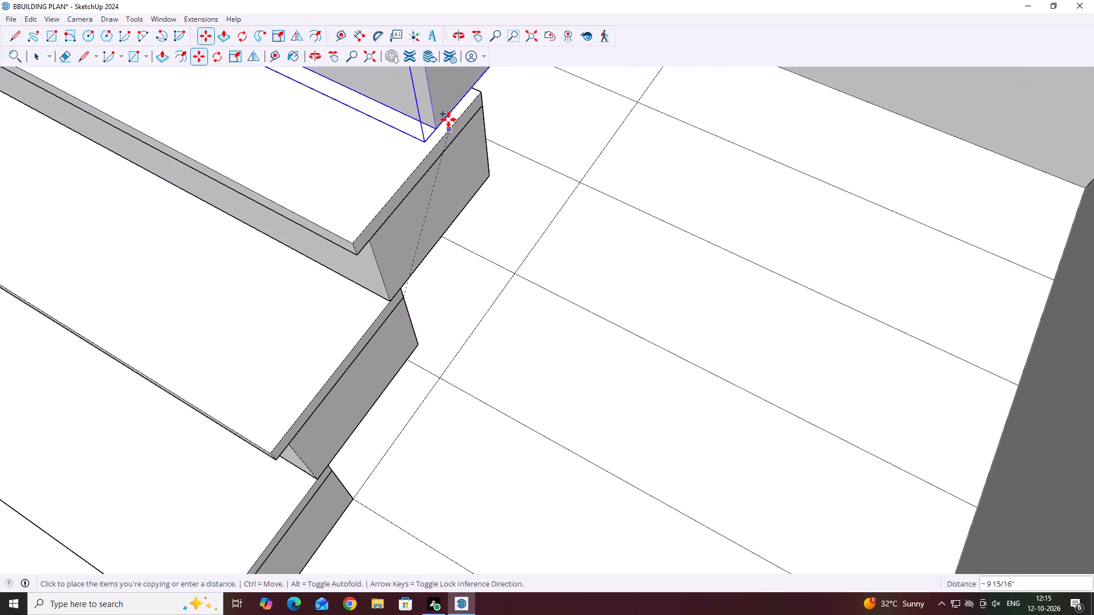
{"action": "scroll", "coordinate": [483, 99], "scroll_direction": "up", "scroll_amount": 4}
{"action": "left_click", "coordinate": [481, 106]}
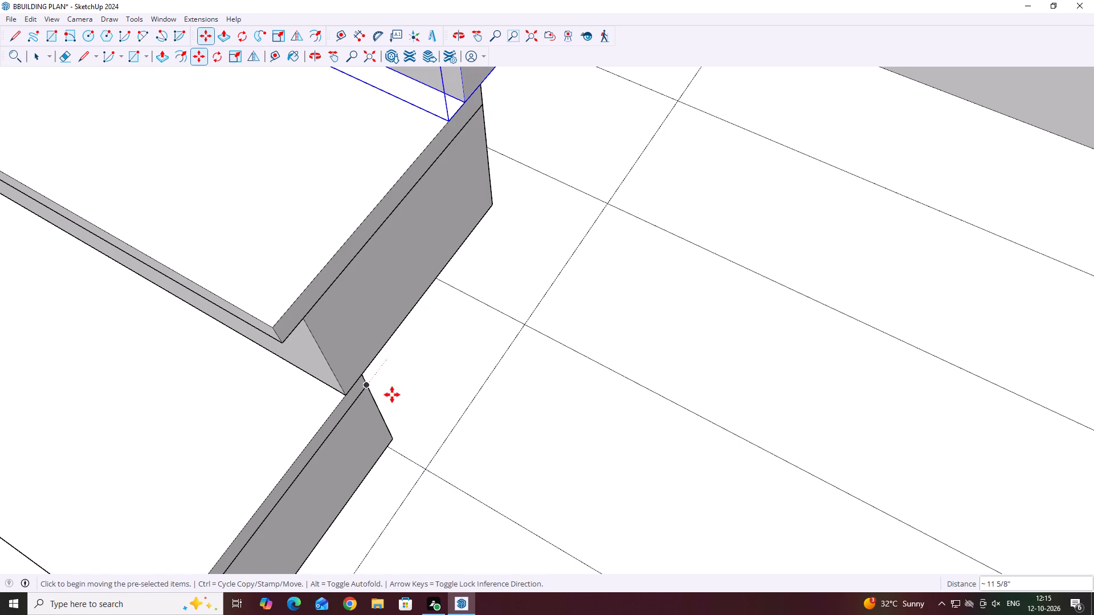
Copy the fourth step up and back between matching tread-underside back corners to form the fifth step.
{"action": "scroll", "coordinate": [391, 403], "scroll_direction": "down", "scroll_amount": 9}
{"action": "scroll", "coordinate": [462, 230], "scroll_direction": "up", "scroll_amount": 7}
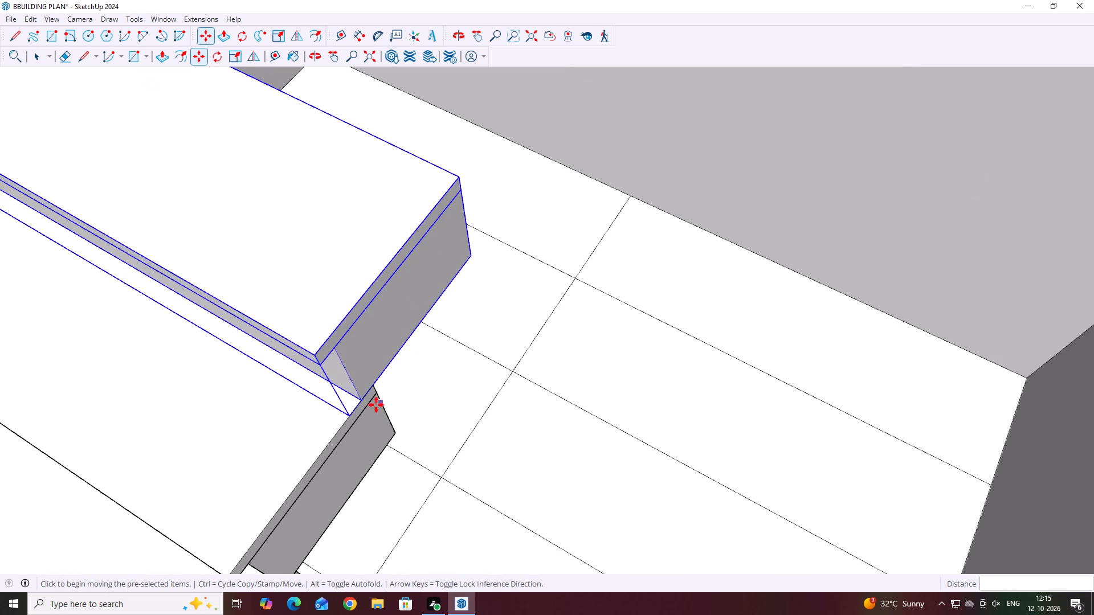
{"action": "scroll", "coordinate": [375, 405], "scroll_direction": "up", "scroll_amount": 8}
{"action": "left_click", "coordinate": [379, 389]}
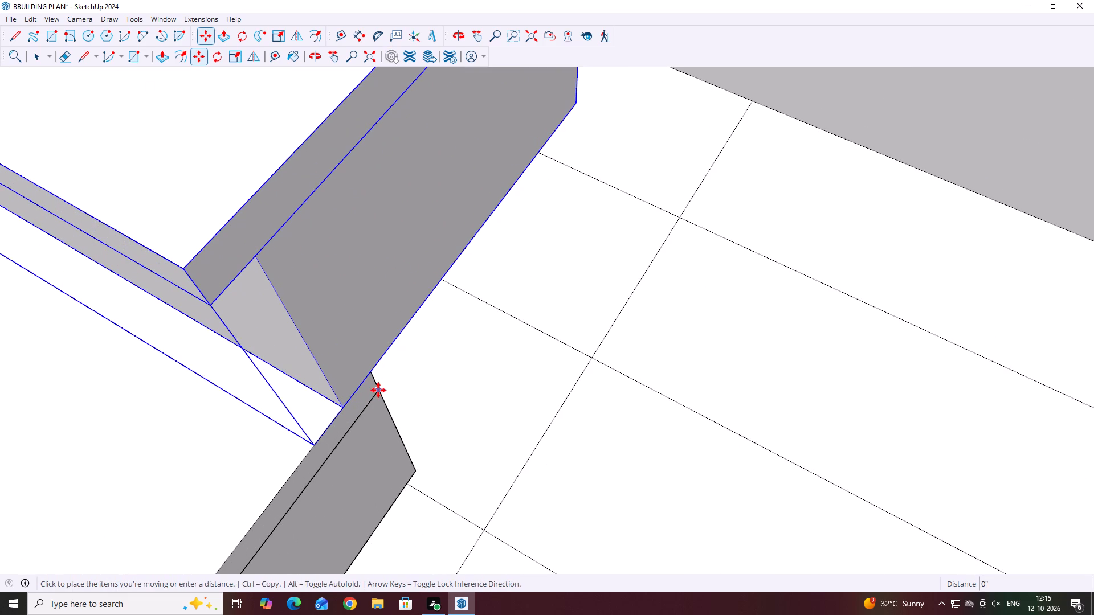
{"action": "scroll", "coordinate": [360, 326], "scroll_direction": "down", "scroll_amount": 10}
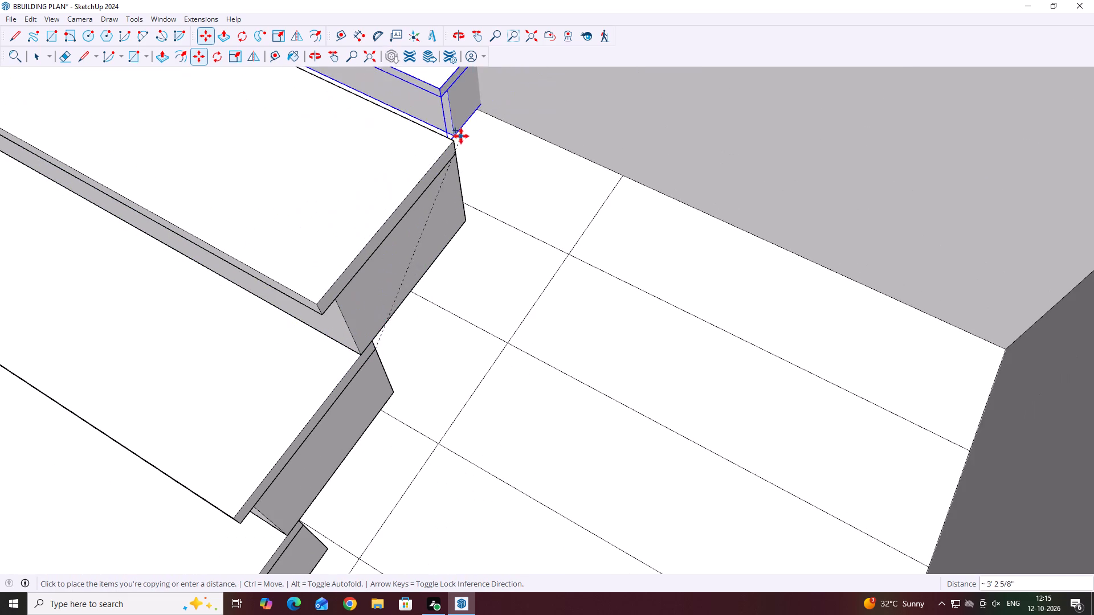
{"action": "scroll", "coordinate": [462, 136], "scroll_direction": "up", "scroll_amount": 5}
{"action": "left_click", "coordinate": [447, 180]}
Examine the five stacked steps within the stairwell, from close up and from above the whole house.
{"action": "scroll", "coordinate": [387, 323], "scroll_direction": "down", "scroll_amount": 4}
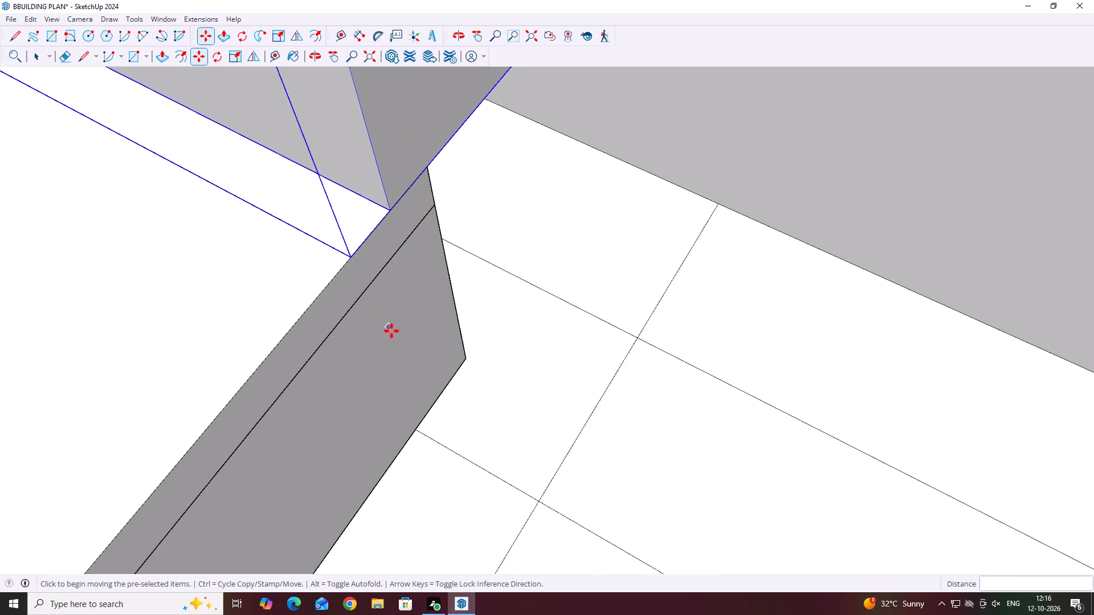
{"action": "scroll", "coordinate": [396, 336], "scroll_direction": "down", "scroll_amount": 13}
{"action": "middle_click_drag", "start_coordinate": [492, 289], "coordinate": [372, 307]}
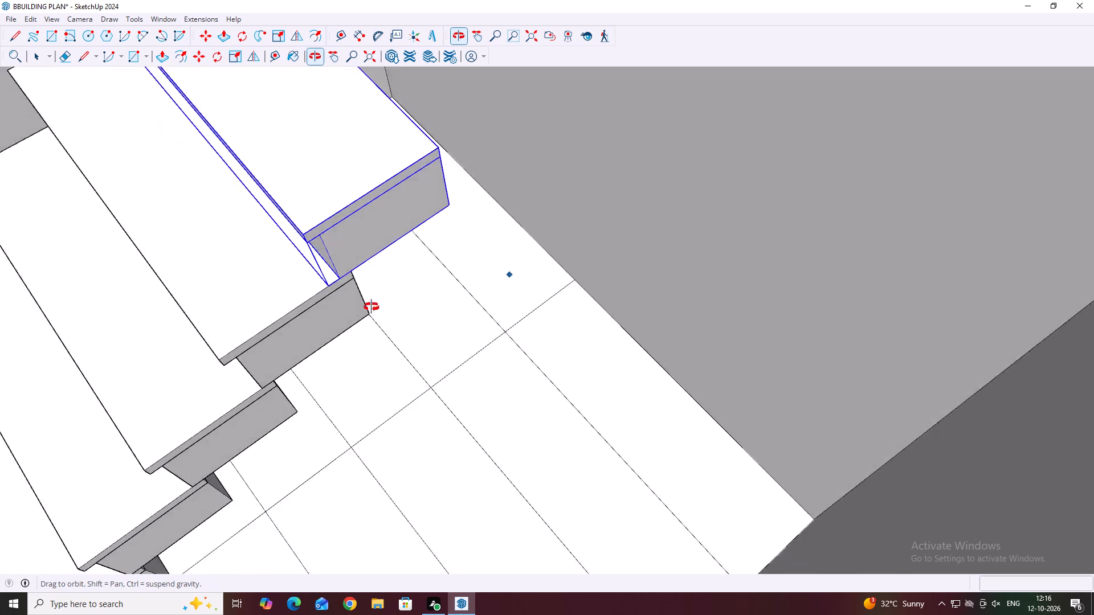
{"action": "middle_click_drag", "start_coordinate": [372, 307], "coordinate": [321, 351]}
{"action": "middle_click_drag", "start_coordinate": [436, 296], "coordinate": [320, 252]}
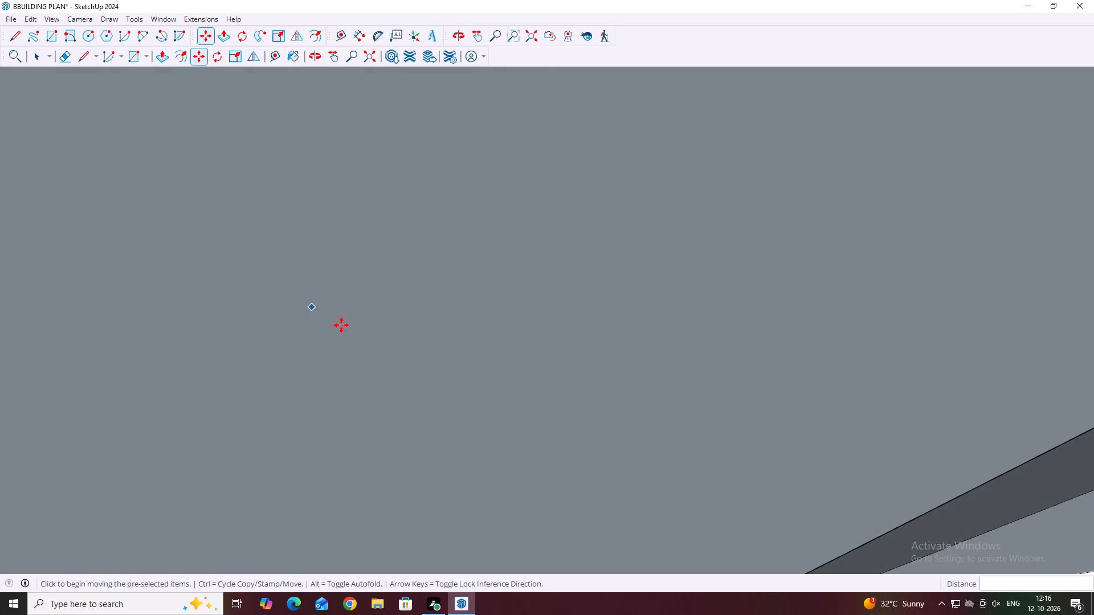
{"action": "middle_click_drag", "start_coordinate": [356, 331], "coordinate": [711, 192]}
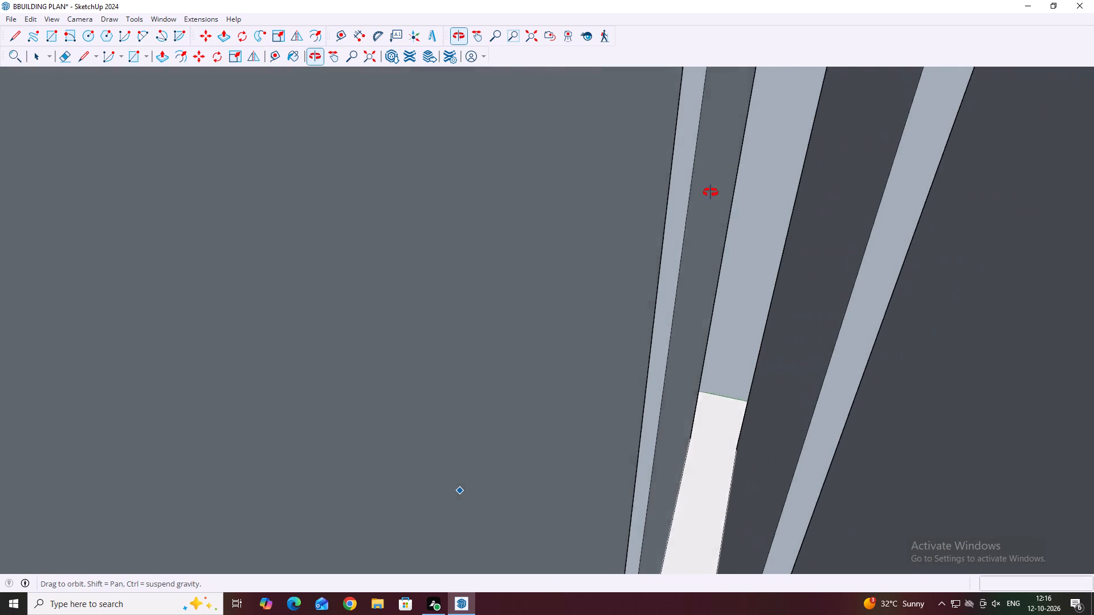
{"action": "middle_click_drag", "start_coordinate": [711, 192], "coordinate": [171, 300]}
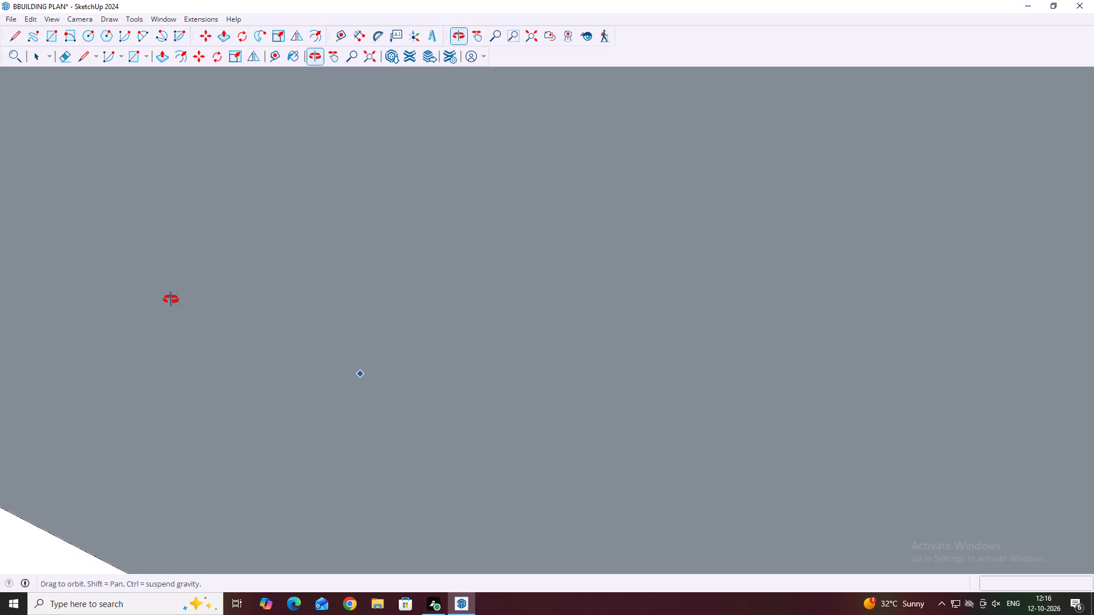
{"action": "middle_click_drag", "start_coordinate": [171, 300], "coordinate": [722, 344]}
{"action": "scroll", "coordinate": [372, 361], "scroll_direction": "down", "scroll_amount": 10}
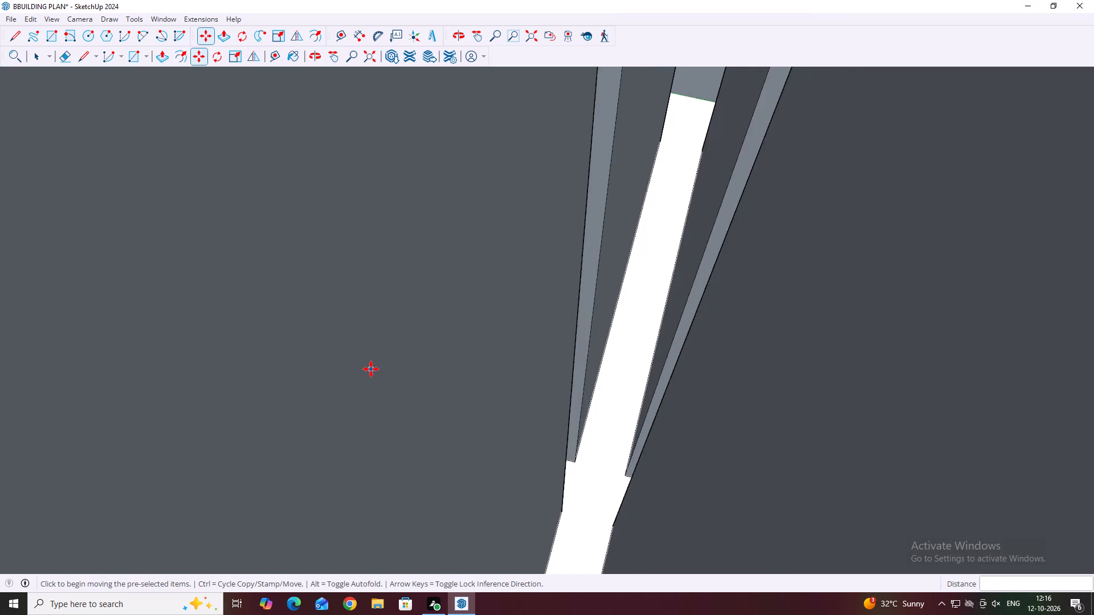
{"action": "scroll", "coordinate": [371, 369], "scroll_direction": "down", "scroll_amount": 20}
{"action": "scroll", "coordinate": [371, 369], "scroll_direction": "down", "scroll_amount": 20}
{"action": "scroll", "coordinate": [371, 369], "scroll_direction": "down", "scroll_amount": 5}
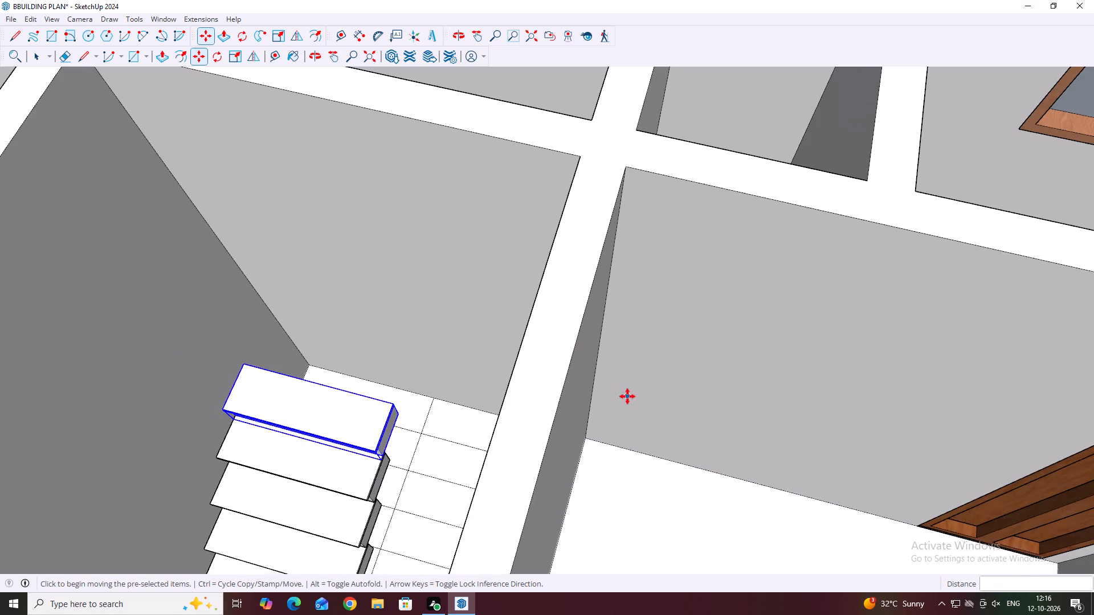
{"action": "scroll", "coordinate": [328, 436], "scroll_direction": "up", "scroll_amount": 5}
{"action": "middle_click_drag", "start_coordinate": [386, 447], "coordinate": [342, 404]}
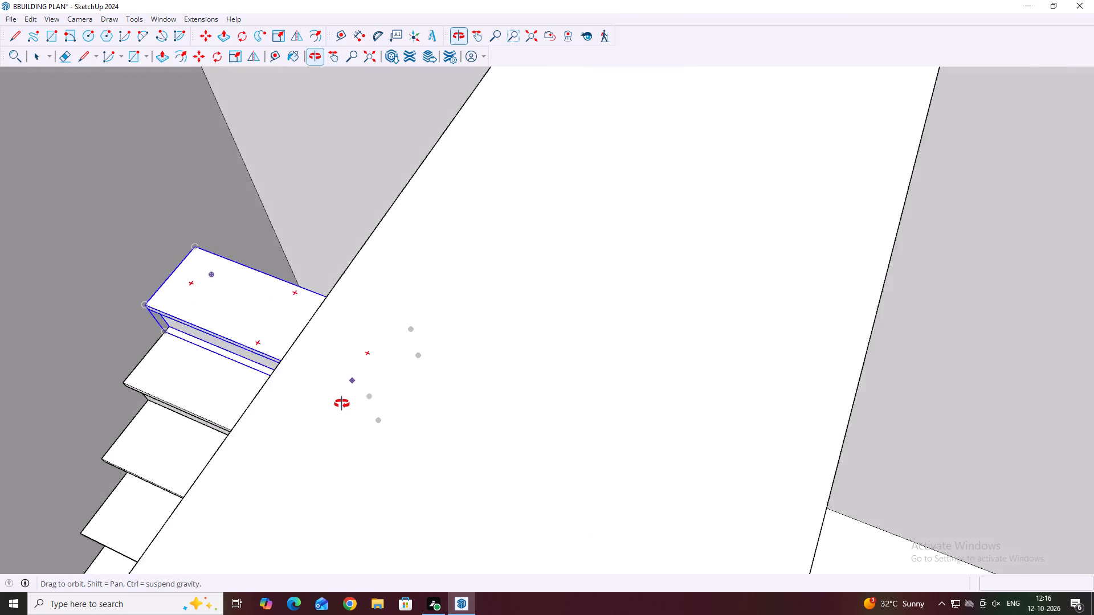
{"action": "middle_click_drag", "start_coordinate": [342, 404], "coordinate": [365, 412]}
{"action": "scroll", "coordinate": [405, 405], "scroll_direction": "down", "scroll_amount": 5}
{"action": "middle_click_drag", "start_coordinate": [373, 455], "coordinate": [475, 464]}
{"action": "scroll", "coordinate": [374, 456], "scroll_direction": "down", "scroll_amount": 1}
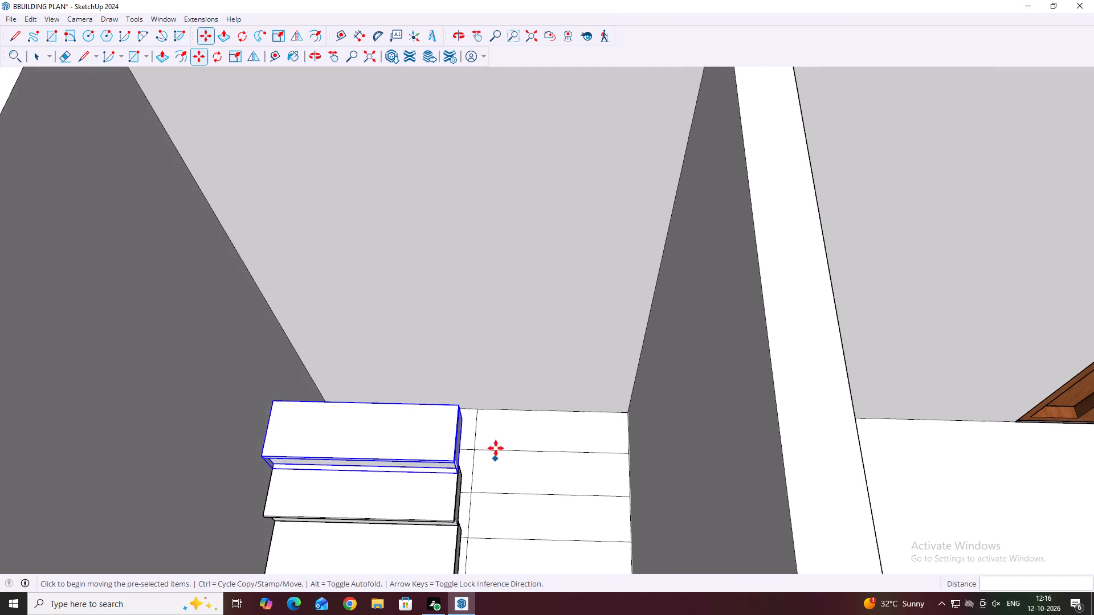
{"action": "scroll", "coordinate": [495, 444], "scroll_direction": "up", "scroll_amount": 3}
{"action": "scroll", "coordinate": [495, 443], "scroll_direction": "down", "scroll_amount": 13}
{"action": "scroll", "coordinate": [471, 503], "scroll_direction": "down", "scroll_amount": 1}
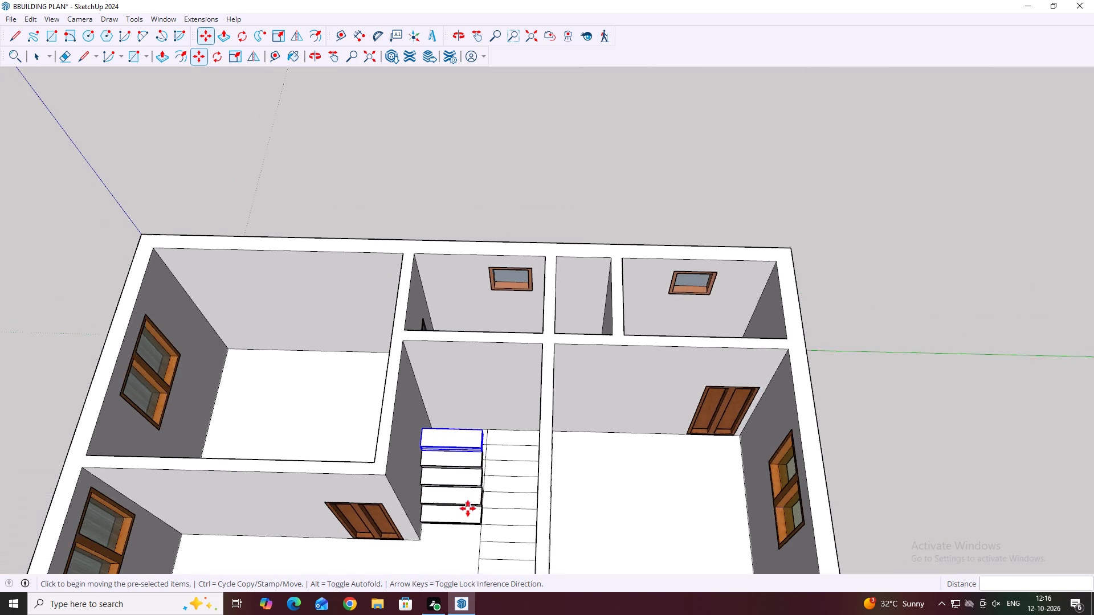
{"action": "scroll", "coordinate": [467, 510], "scroll_direction": "up", "scroll_amount": 4}
{"action": "middle_click_drag", "start_coordinate": [481, 510], "coordinate": [471, 532]}
{"action": "scroll", "coordinate": [477, 530], "scroll_direction": "up", "scroll_amount": 4}
{"action": "middle_click_drag", "start_coordinate": [490, 499], "coordinate": [481, 516]}
{"action": "scroll", "coordinate": [476, 492], "scroll_direction": "up", "scroll_amount": 1}
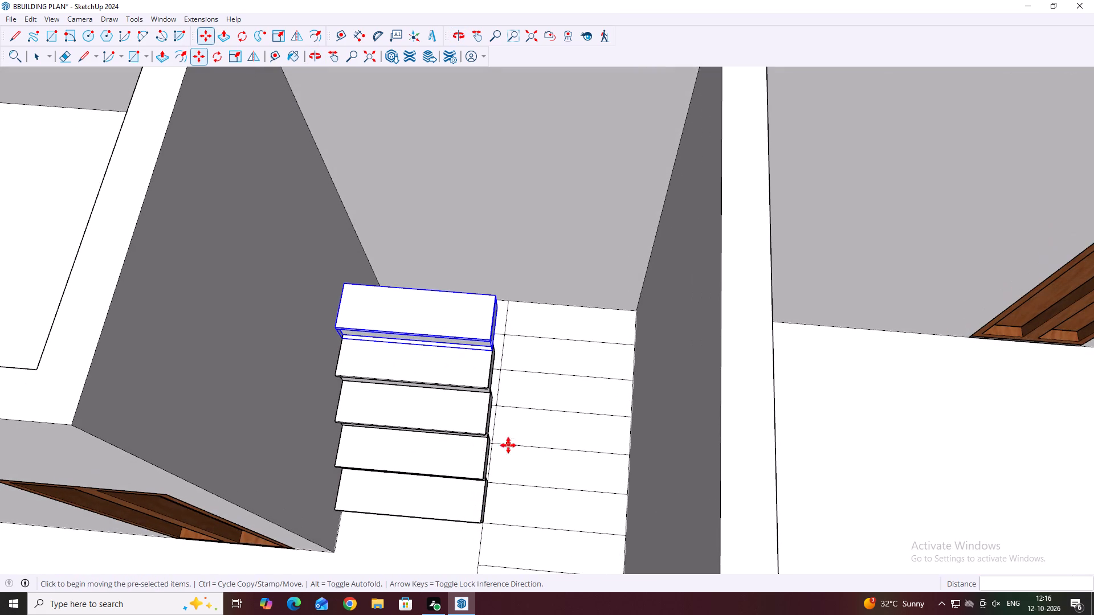
Copy the fifth step about 11 5/8" up and back between matching tread-underside back corners to form the sixth step.
{"action": "scroll", "coordinate": [487, 340], "scroll_direction": "up", "scroll_amount": 8}
{"action": "middle_click_drag", "start_coordinate": [549, 349], "coordinate": [515, 350]}
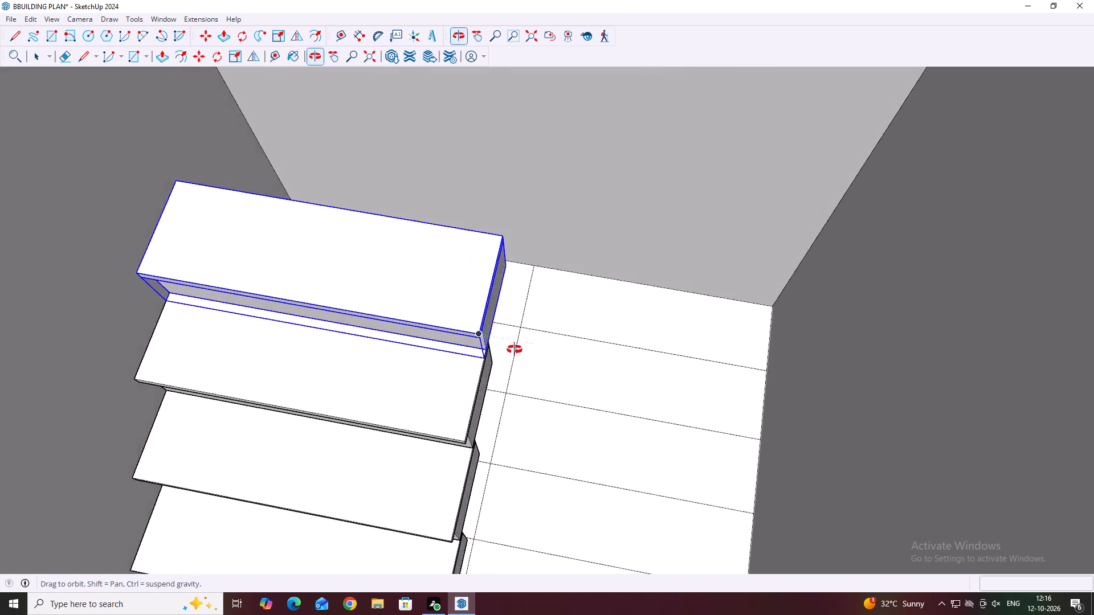
{"action": "middle_click_drag", "start_coordinate": [515, 350], "coordinate": [462, 348]}
{"action": "scroll", "coordinate": [460, 350], "scroll_direction": "up", "scroll_amount": 16}
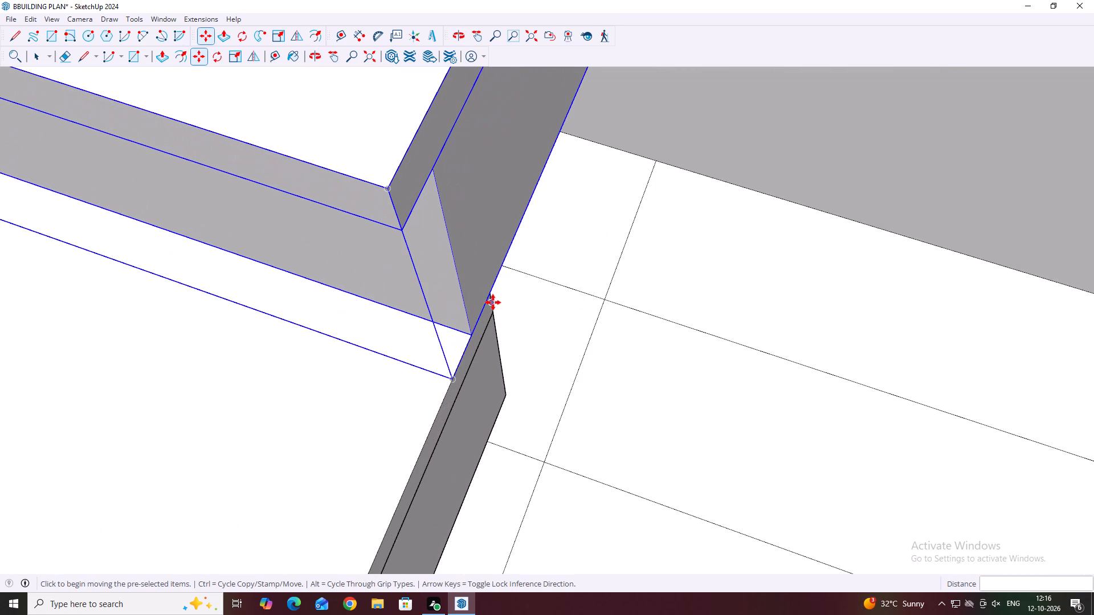
{"action": "left_click", "coordinate": [494, 312]}
{"action": "scroll", "coordinate": [493, 290], "scroll_direction": "down", "scroll_amount": 5}
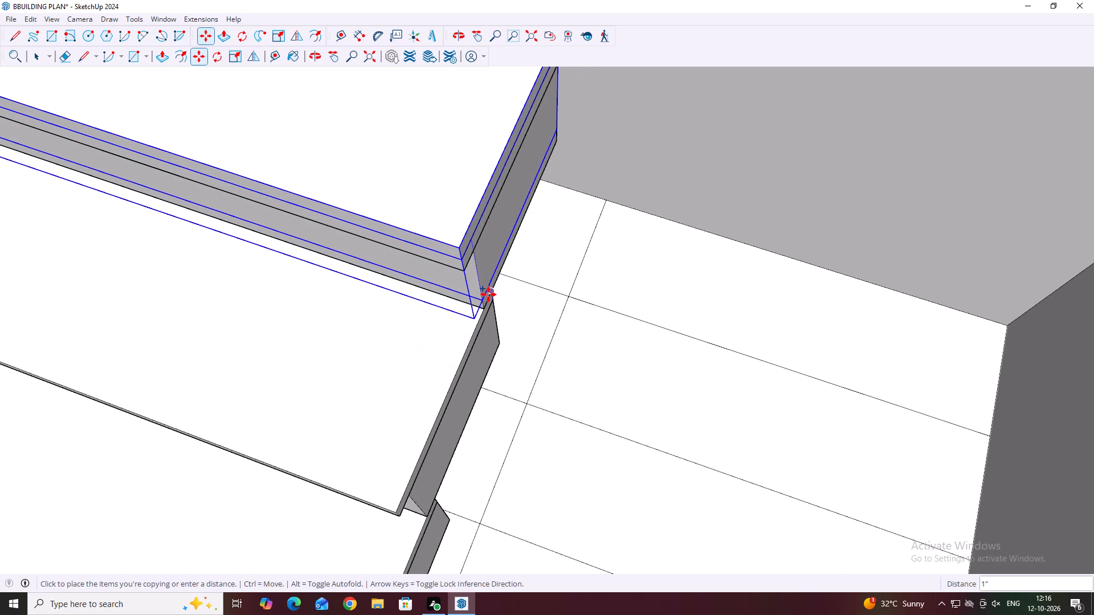
{"action": "scroll", "coordinate": [533, 256], "scroll_direction": "down", "scroll_amount": 3}
{"action": "scroll", "coordinate": [548, 141], "scroll_direction": "up", "scroll_amount": 2}
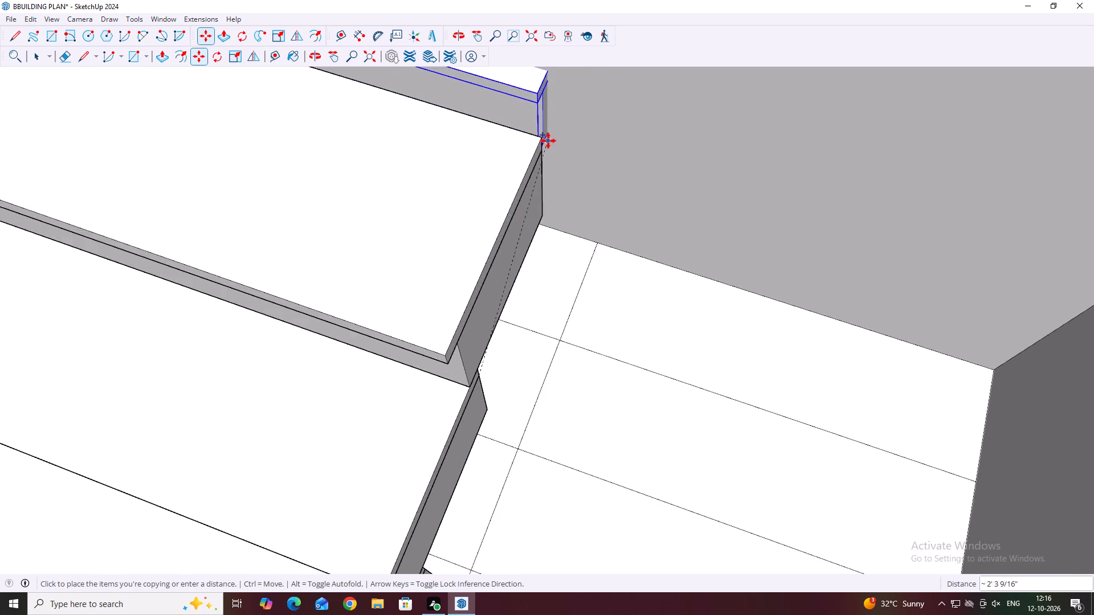
{"action": "scroll", "coordinate": [548, 141], "scroll_direction": "up", "scroll_amount": 7}
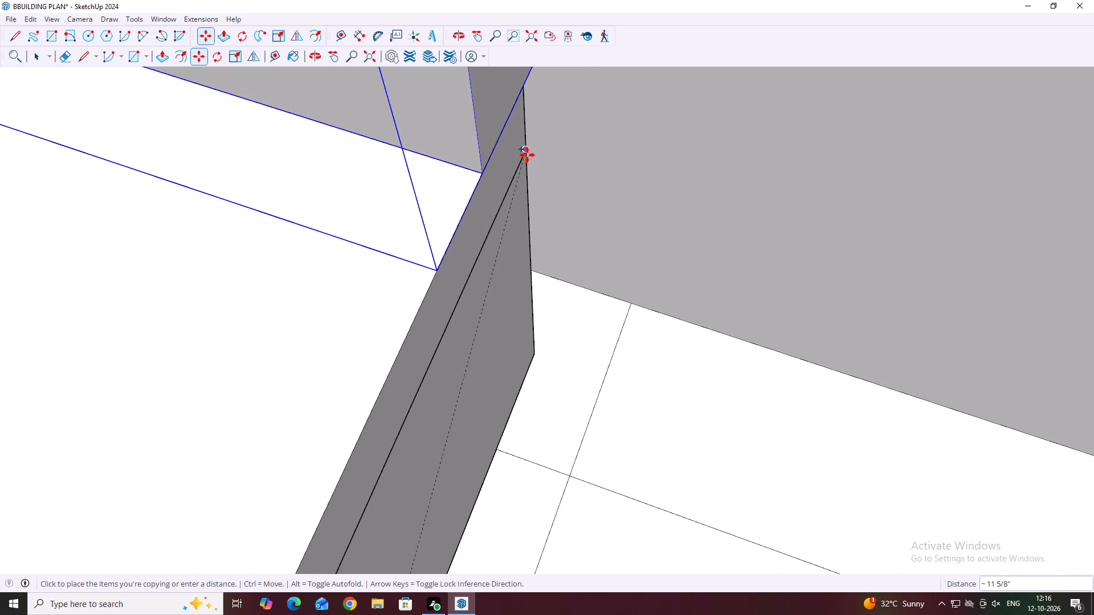
{"action": "left_click", "coordinate": [528, 156]}
Examine the six-step flight from above, from the side and in relation to the stairwell's back wall.
{"action": "scroll", "coordinate": [444, 343], "scroll_direction": "down", "scroll_amount": 2}
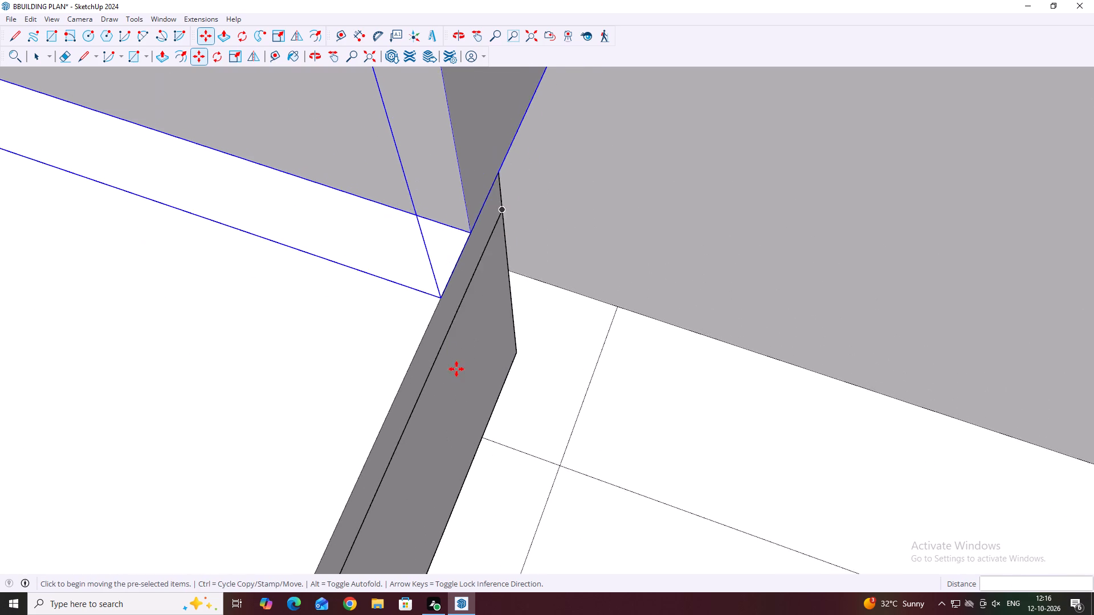
{"action": "scroll", "coordinate": [456, 369], "scroll_direction": "down", "scroll_amount": 20}
{"action": "scroll", "coordinate": [456, 369], "scroll_direction": "down", "scroll_amount": 11}
{"action": "key", "text": "space"}
{"action": "middle_click_drag", "start_coordinate": [444, 300], "coordinate": [439, 300]}
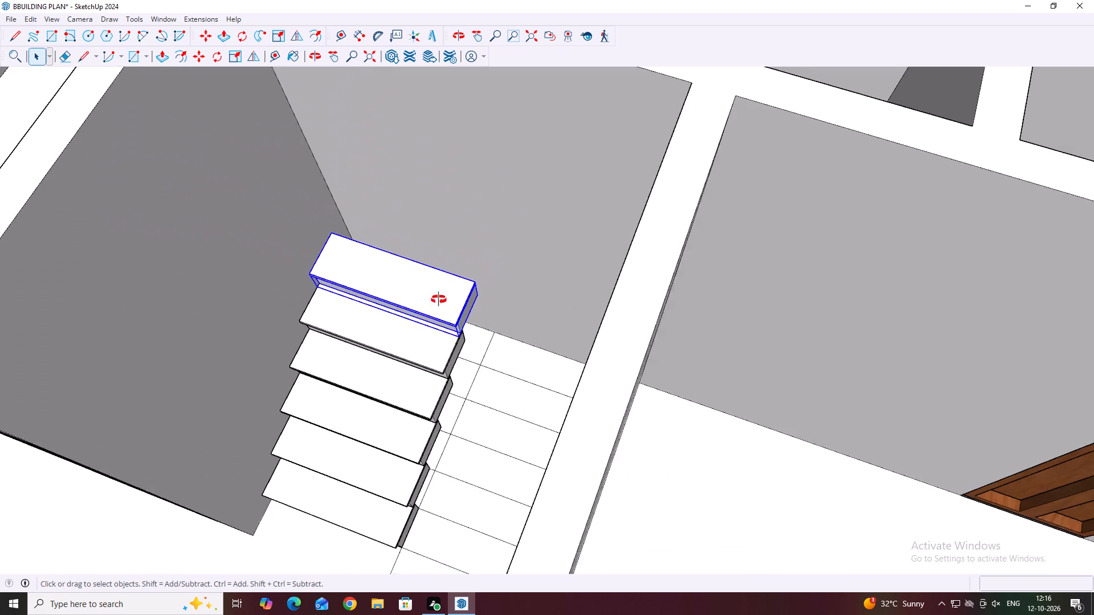
{"action": "middle_click_drag", "start_coordinate": [439, 300], "coordinate": [440, 404]}
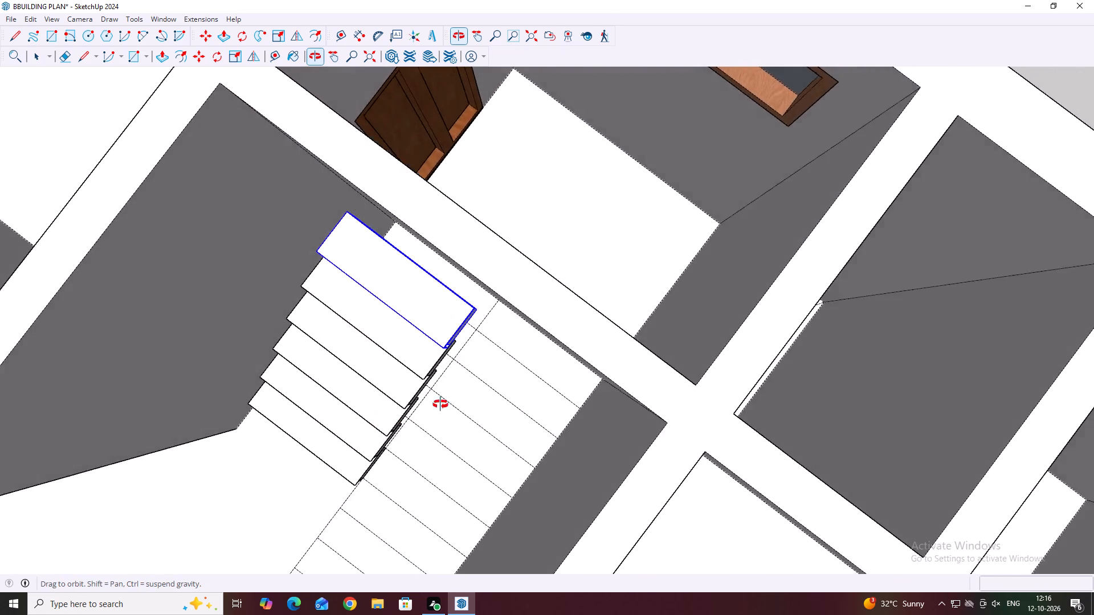
{"action": "middle_click_drag", "start_coordinate": [440, 404], "coordinate": [497, 322]}
{"action": "key", "text": "space"}
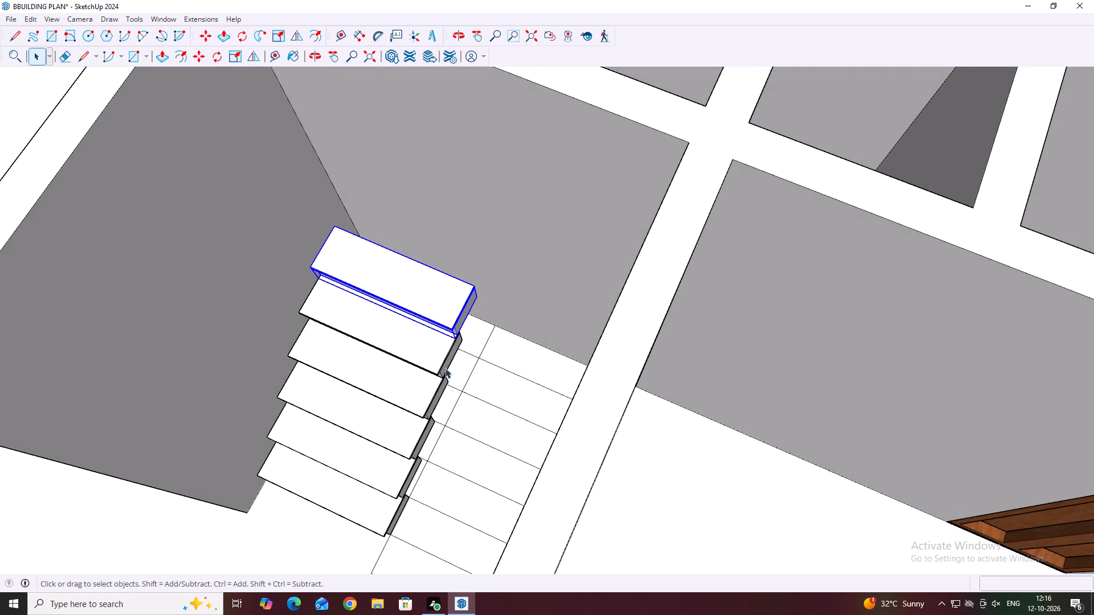
{"action": "middle_click_drag", "start_coordinate": [407, 529], "coordinate": [346, 473]}
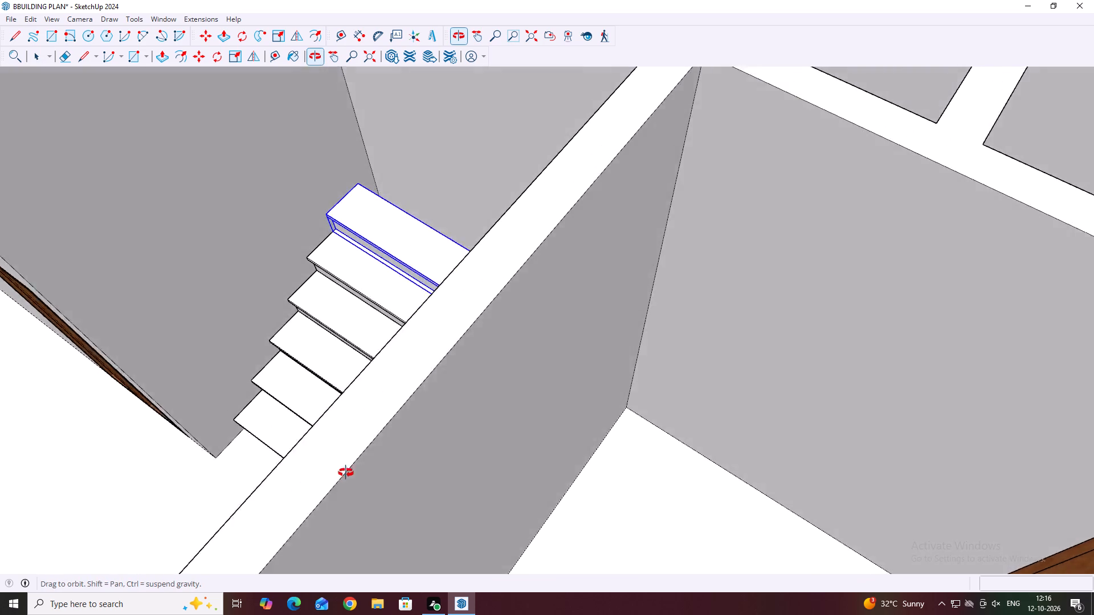
{"action": "middle_click_drag", "start_coordinate": [346, 473], "coordinate": [413, 515]}
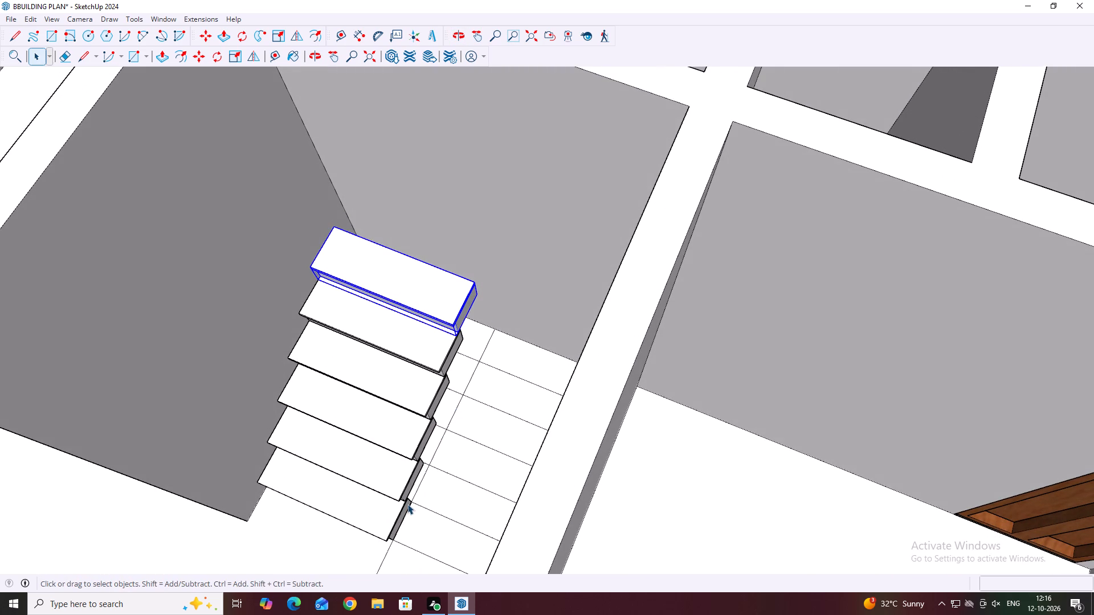
{"action": "middle_click_drag", "start_coordinate": [430, 367], "coordinate": [504, 347]}
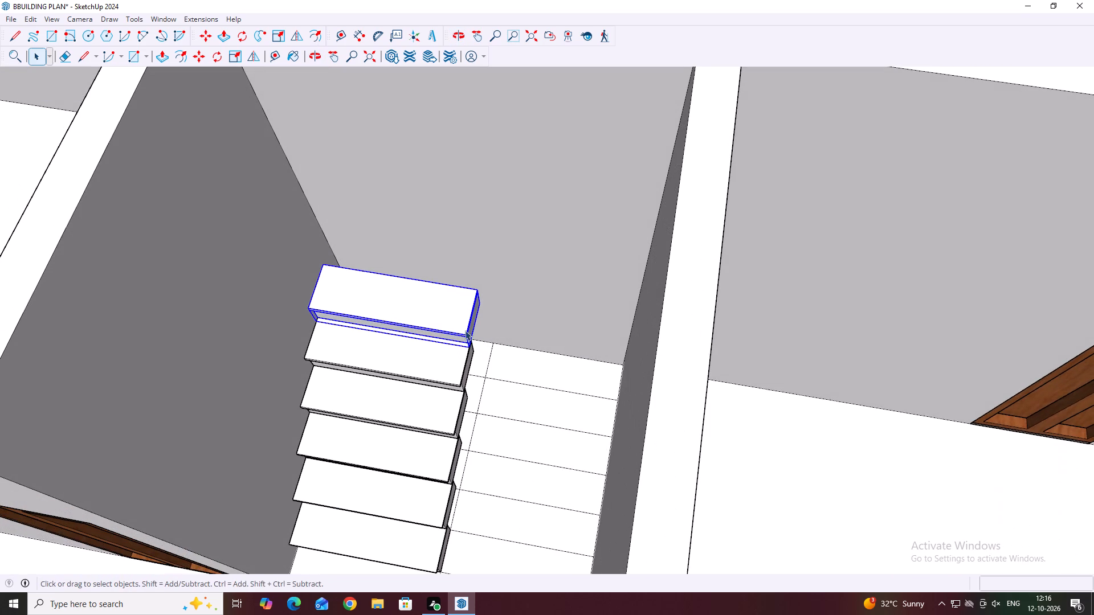
{"action": "left_click", "coordinate": [455, 327]}
{"action": "left_click", "coordinate": [542, 333]}
{"action": "scroll", "coordinate": [434, 337], "scroll_direction": "up", "scroll_amount": 3}
{"action": "middle_click_drag", "start_coordinate": [459, 375], "coordinate": [493, 361]}
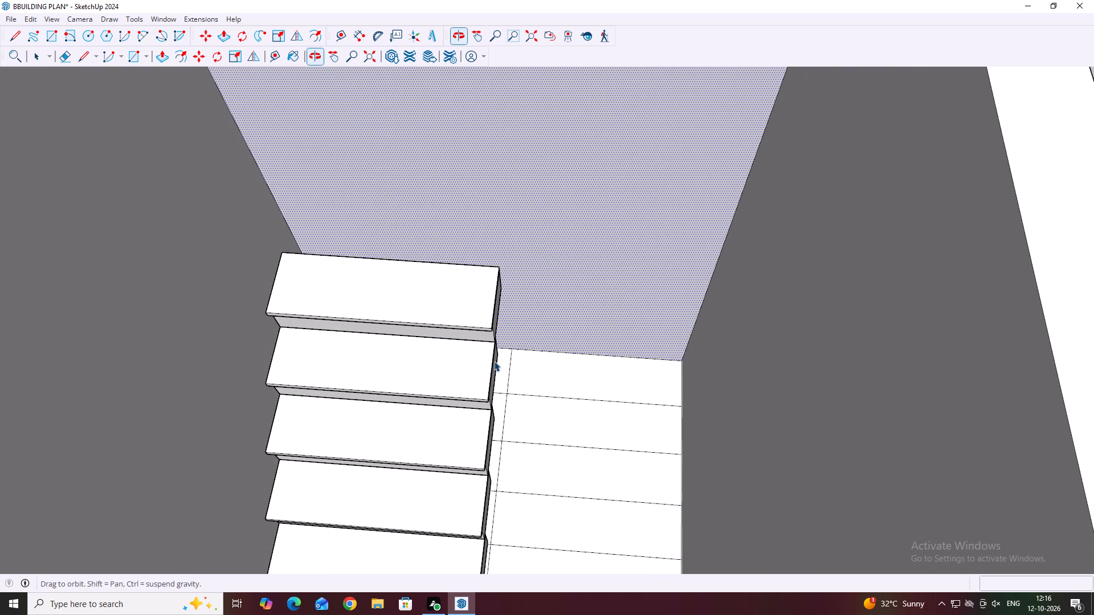
{"action": "middle_click_drag", "start_coordinate": [437, 338], "coordinate": [438, 379]}
{"action": "scroll", "coordinate": [438, 378], "scroll_direction": "down", "scroll_amount": 4}
{"action": "scroll", "coordinate": [530, 394], "scroll_direction": "down", "scroll_amount": 5}
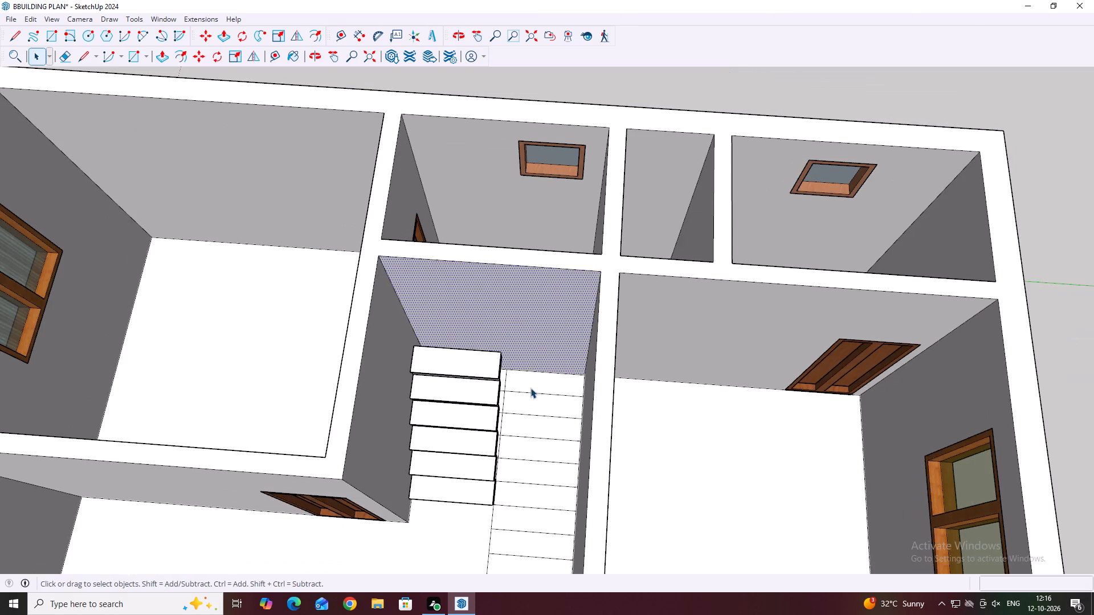
{"action": "middle_click_drag", "start_coordinate": [530, 388], "coordinate": [558, 408]}
{"action": "middle_click_drag", "start_coordinate": [530, 475], "coordinate": [536, 460]}
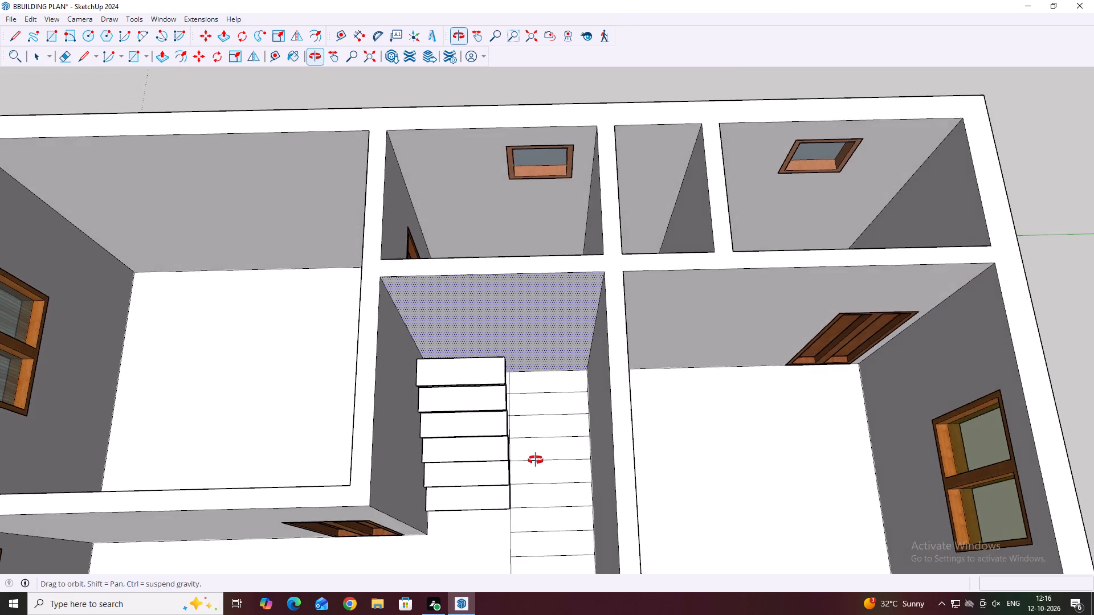
{"action": "middle_click_drag", "start_coordinate": [536, 460], "coordinate": [555, 417]}
Copy the six-step first flight across the stairwell, snapping its bottom step's outer front corner to the opposite corner to sit flush alongside.
{"action": "left_click", "coordinate": [485, 397]}
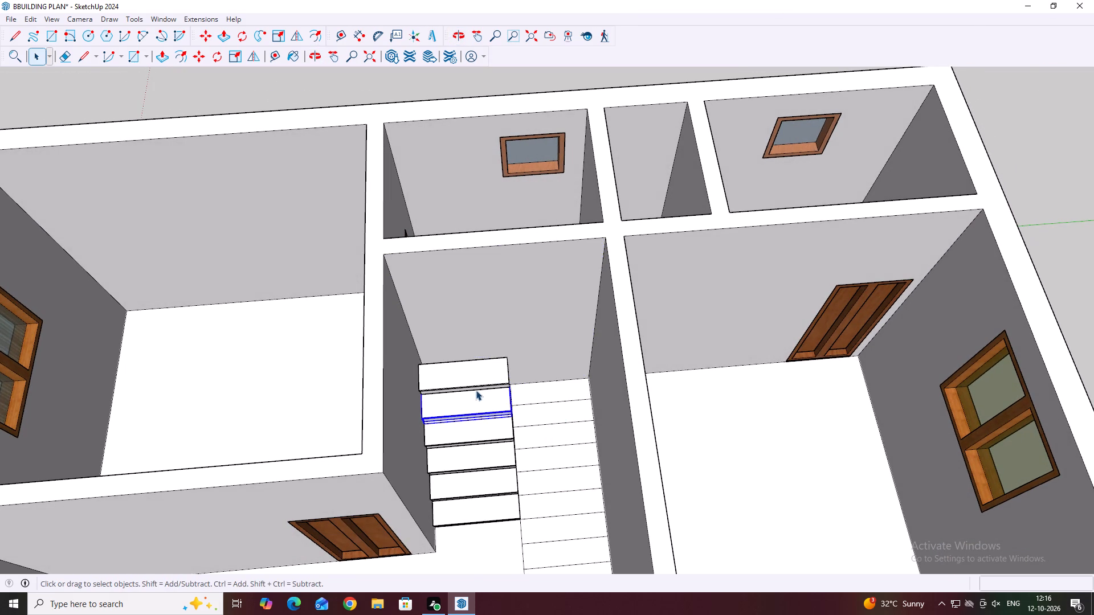
{"action": "scroll", "coordinate": [470, 377], "scroll_direction": "up", "scroll_amount": 3}
{"action": "left_click", "coordinate": [469, 373], "text": "ctrl"}
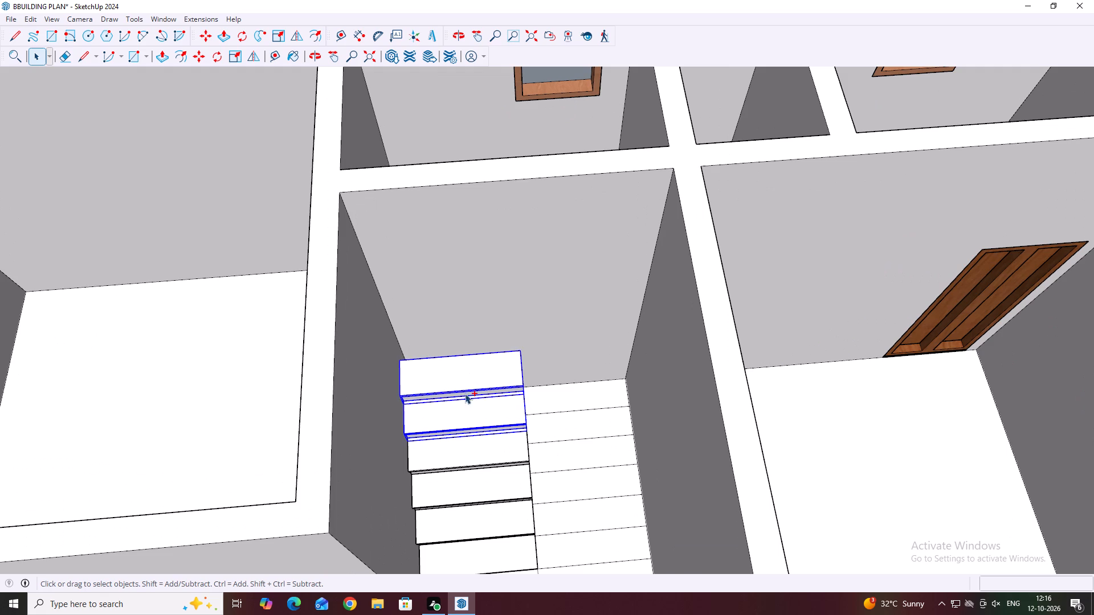
{"action": "left_click", "coordinate": [465, 454], "text": "ctrl"}
{"action": "left_click", "coordinate": [461, 477], "text": "ctrl"}
{"action": "left_click", "coordinate": [456, 527], "text": "ctrl"}
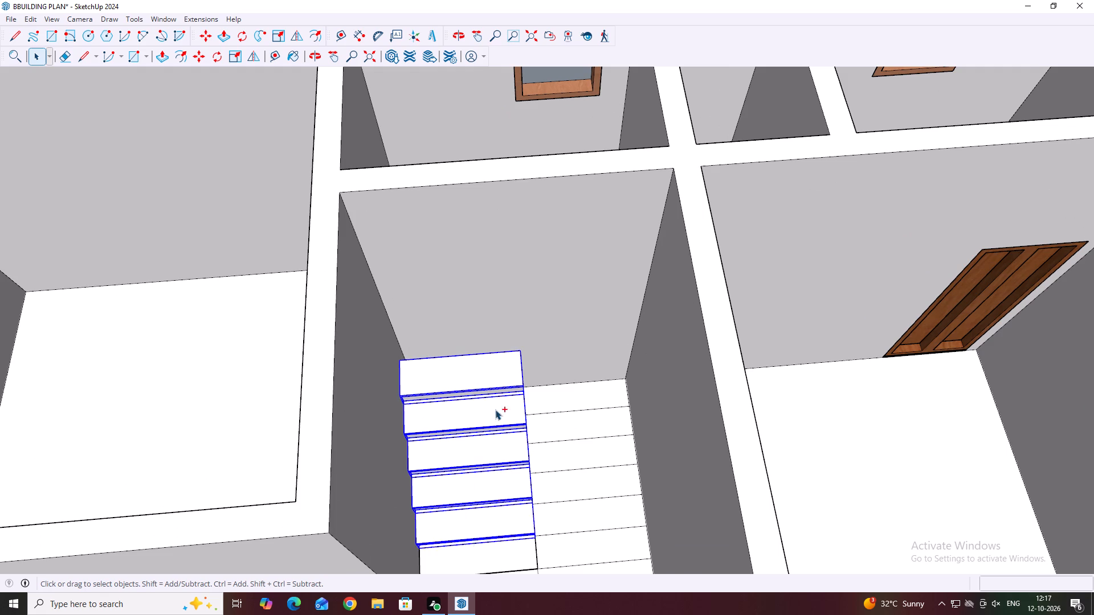
{"action": "scroll", "coordinate": [495, 401], "scroll_direction": "down", "scroll_amount": 4, "text": "ctrl"}
{"action": "left_click", "coordinate": [473, 503], "text": "ctrl"}
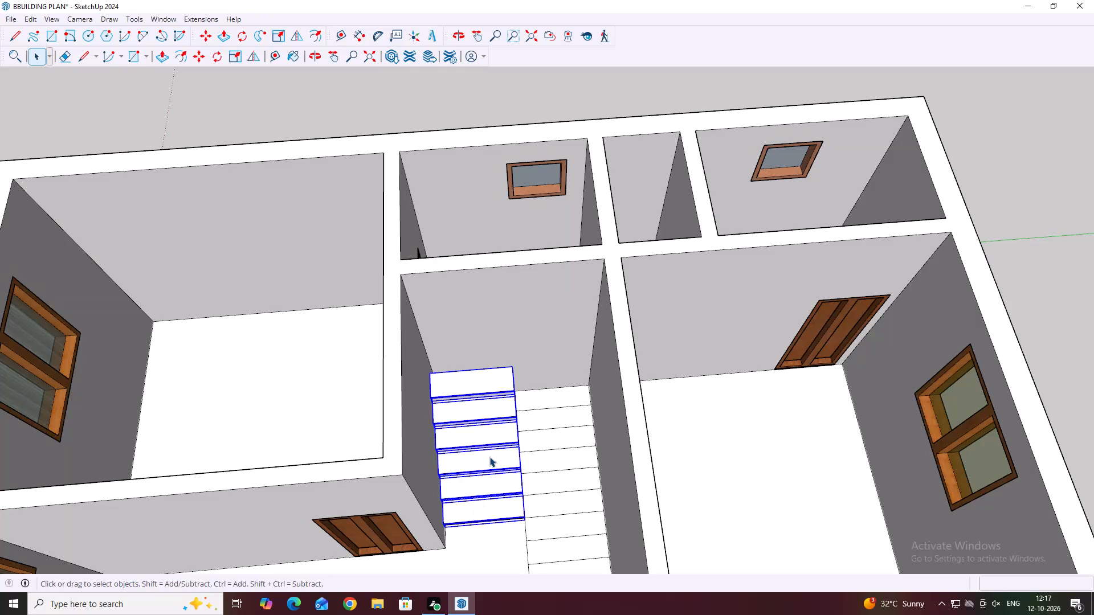
{"action": "key", "text": "m"}
{"action": "scroll", "coordinate": [435, 526], "scroll_direction": "up", "scroll_amount": 6}
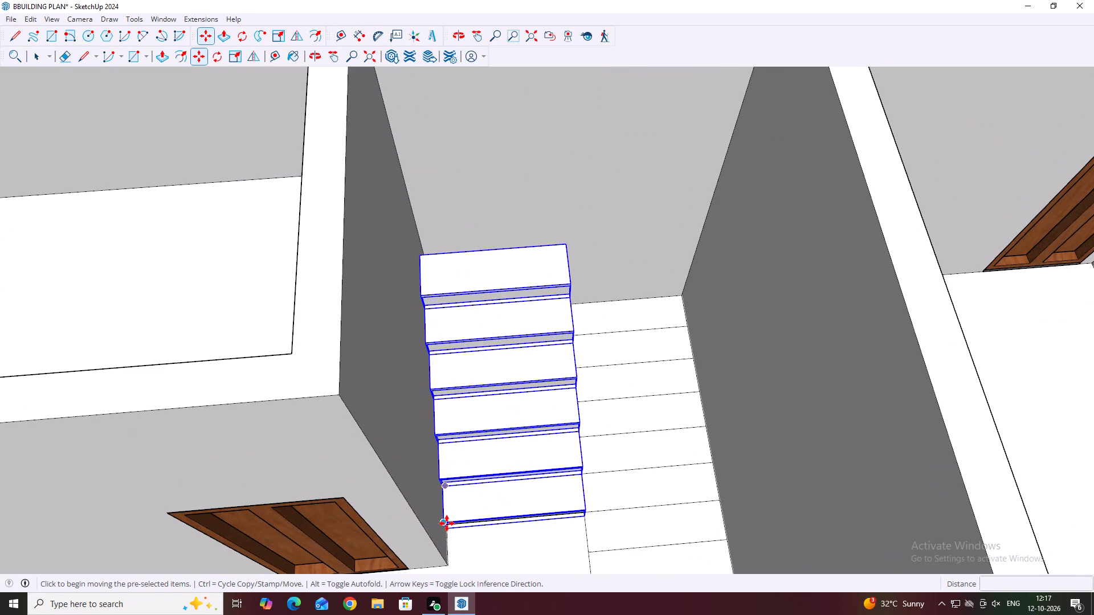
{"action": "left_click", "coordinate": [446, 523]}
{"action": "scroll", "coordinate": [599, 514], "scroll_direction": "up", "scroll_amount": 2}
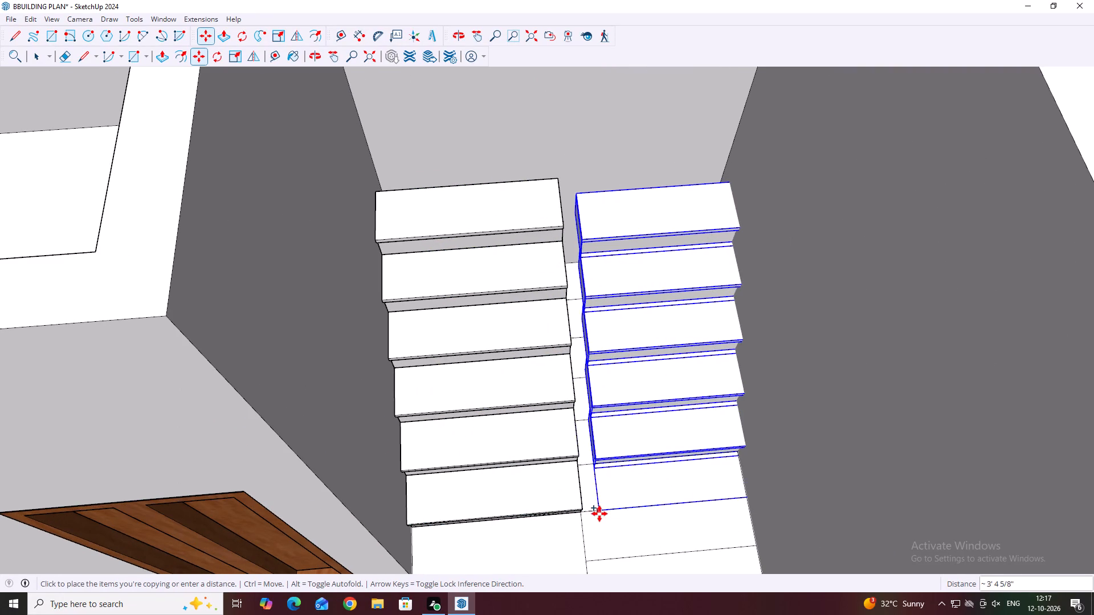
{"action": "left_click", "coordinate": [585, 512]}
{"action": "scroll", "coordinate": [483, 423], "scroll_direction": "down", "scroll_amount": 4, "text": "ctrl"}
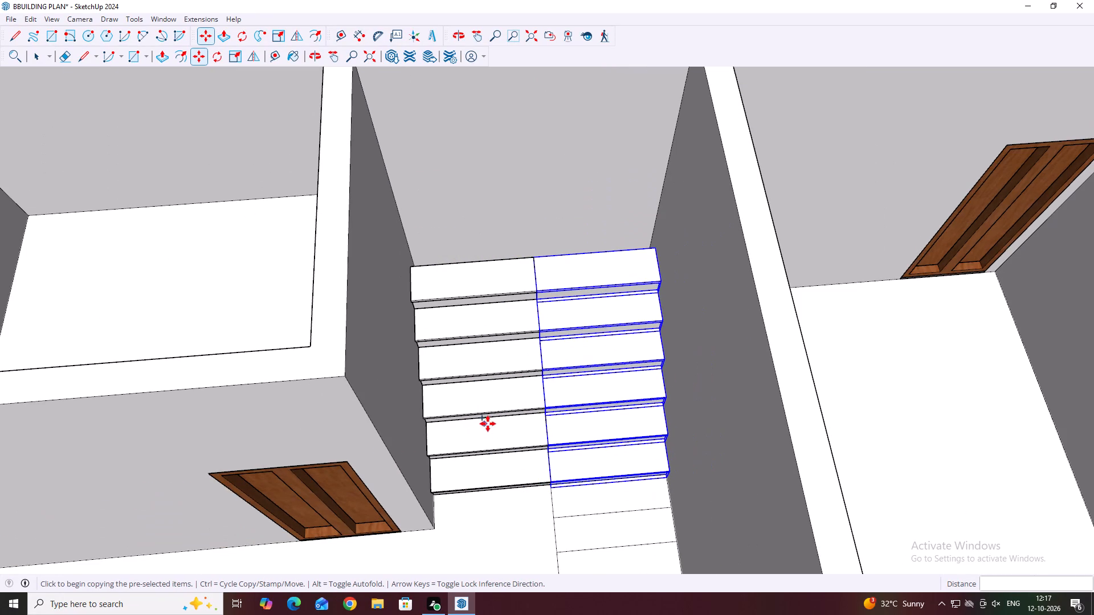
{"action": "scroll", "coordinate": [488, 424], "scroll_direction": "down", "scroll_amount": 11, "text": "ctrl"}
{"action": "scroll", "coordinate": [494, 396], "scroll_direction": "down", "scroll_amount": 10}
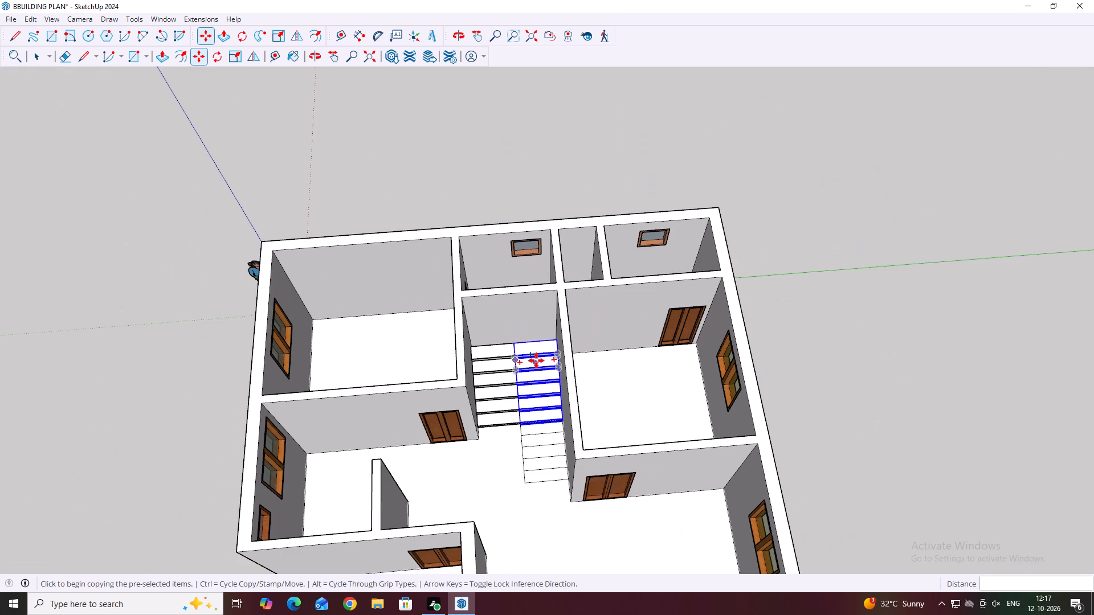
Rotate the copied flight horizontally about its top step so it faces the opposite way to the first flight.
{"action": "scroll", "coordinate": [536, 344], "scroll_direction": "up", "scroll_amount": 4}
{"action": "left_click", "coordinate": [534, 341]}
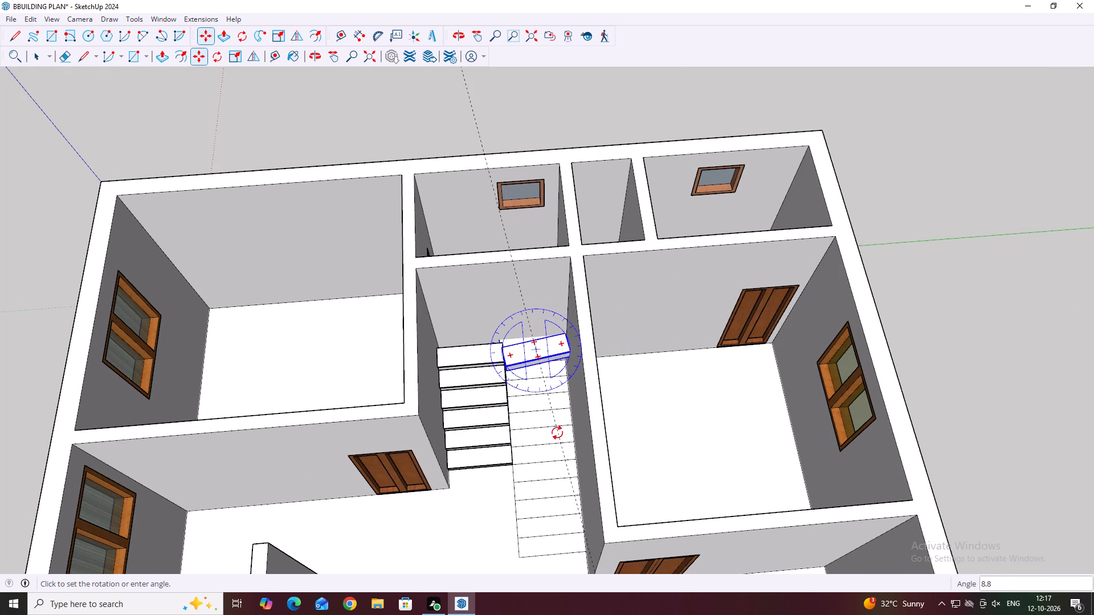
{"action": "left_click", "coordinate": [542, 430]}
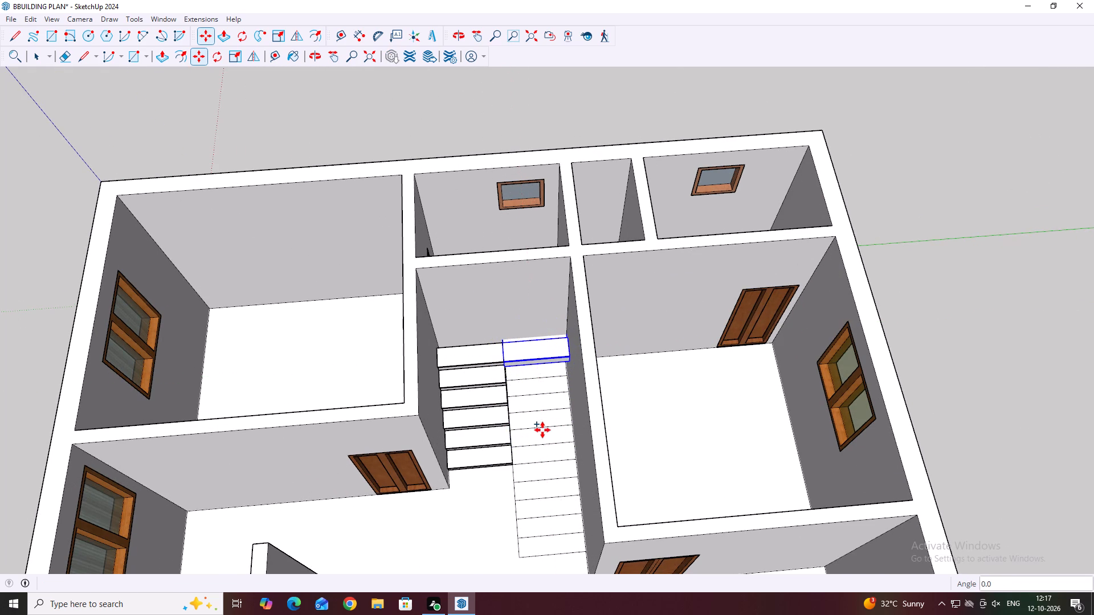
Move the turned flight forward along the red axis and raise it along the blue axis above the stair outline.
{"action": "scroll", "coordinate": [537, 359], "scroll_direction": "up", "scroll_amount": 4}
{"action": "left_click", "coordinate": [536, 360]}
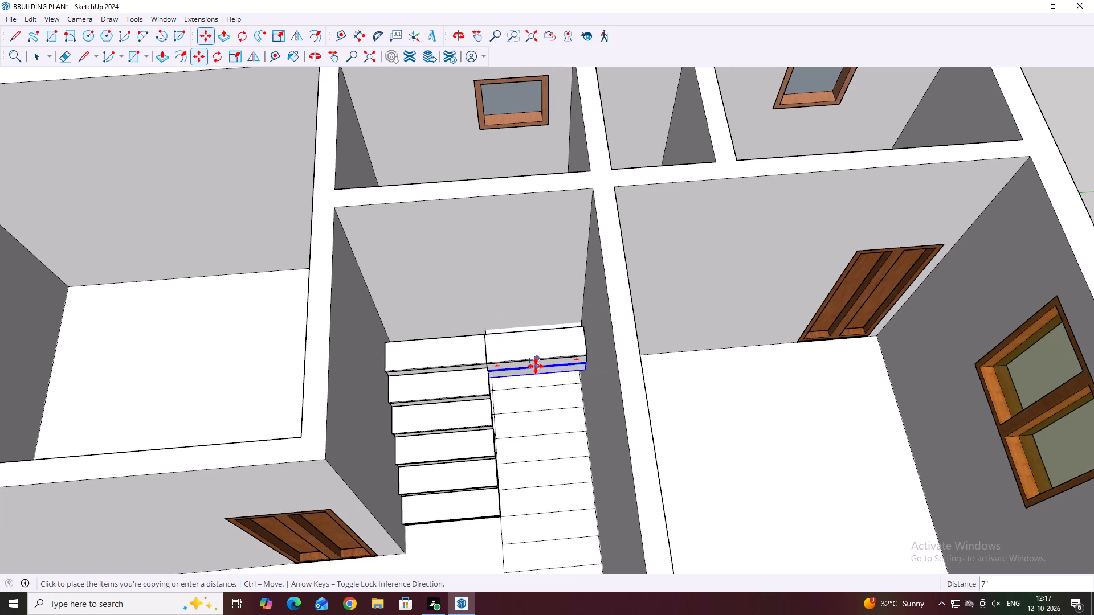
{"action": "scroll", "coordinate": [536, 370], "scroll_direction": "down", "scroll_amount": 4}
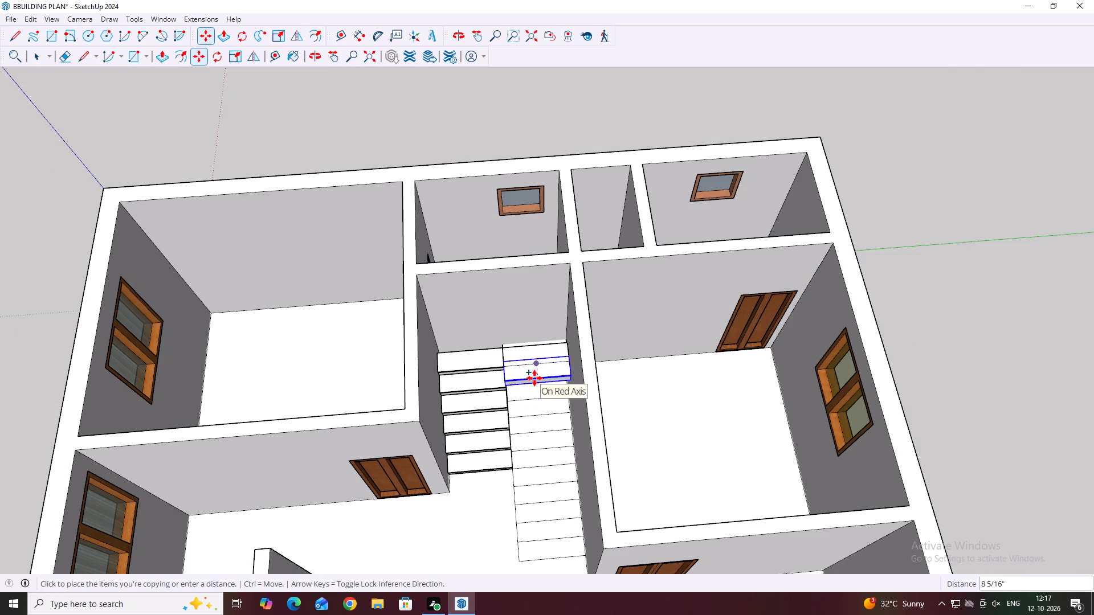
{"action": "scroll", "coordinate": [535, 371], "scroll_direction": "up", "scroll_amount": 2}
{"action": "scroll", "coordinate": [536, 490], "scroll_direction": "down", "scroll_amount": 1}
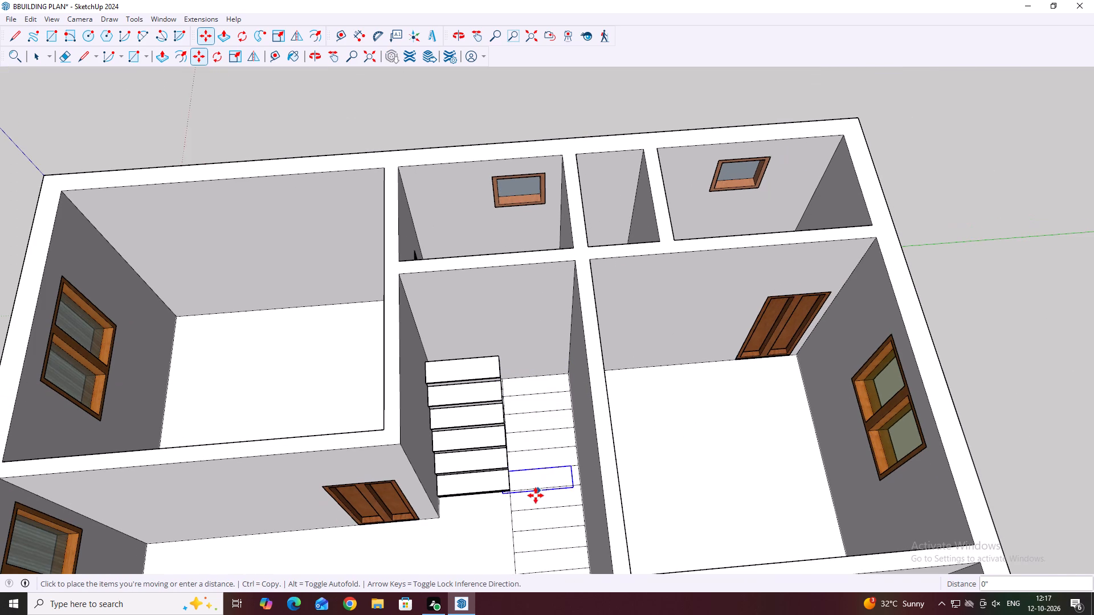
{"action": "key", "text": "Right"}
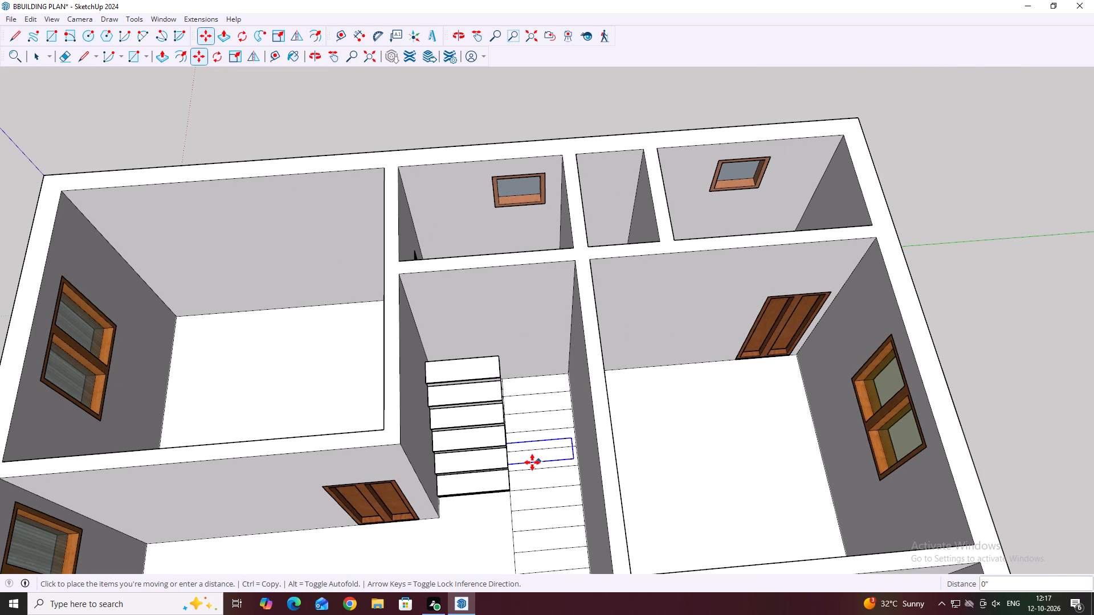
{"action": "key", "text": "Up"}
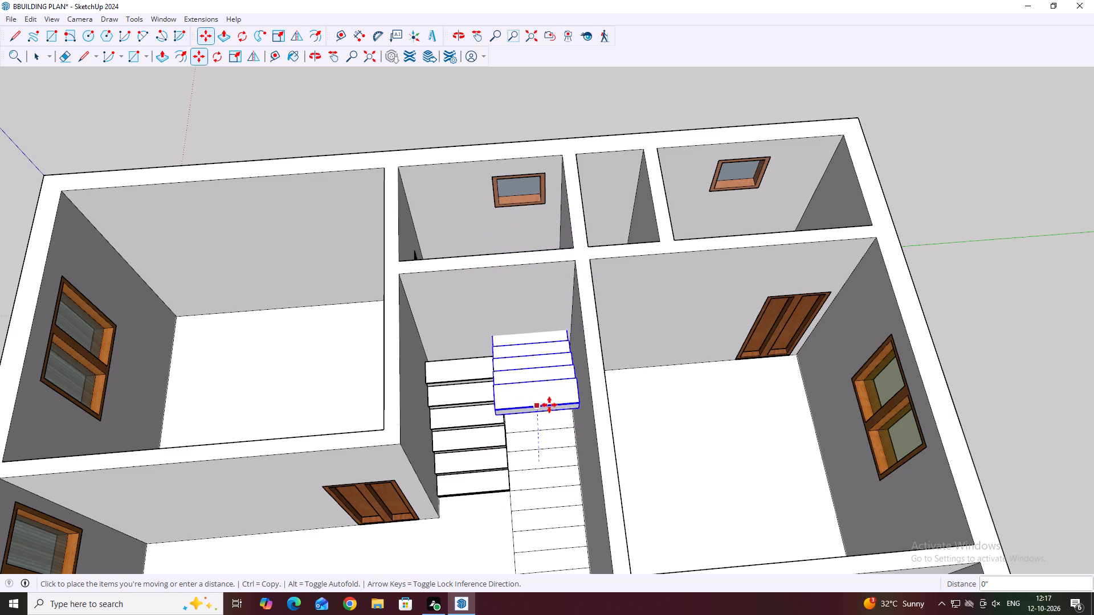
{"action": "left_click", "coordinate": [549, 367]}
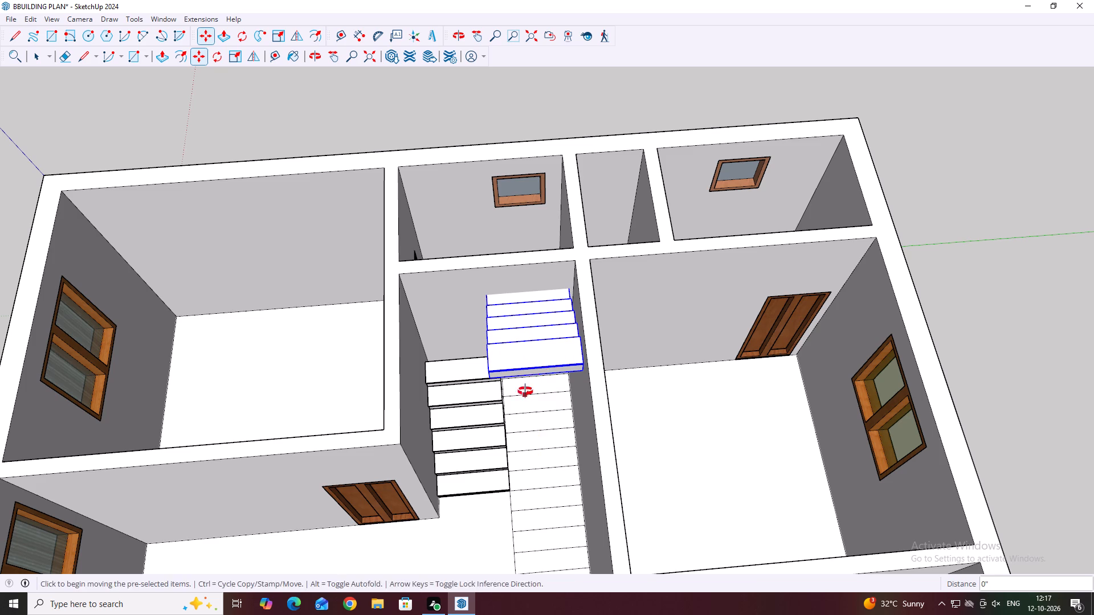
Move the raised flight about 2' 8 3/4" forward in the stairwell by its highest step's lower front corner beside the first flight.
{"action": "middle_click_drag", "start_coordinate": [525, 393], "coordinate": [547, 324]}
{"action": "scroll", "coordinate": [550, 310], "scroll_direction": "down", "scroll_amount": 5}
{"action": "scroll", "coordinate": [540, 337], "scroll_direction": "up", "scroll_amount": 5}
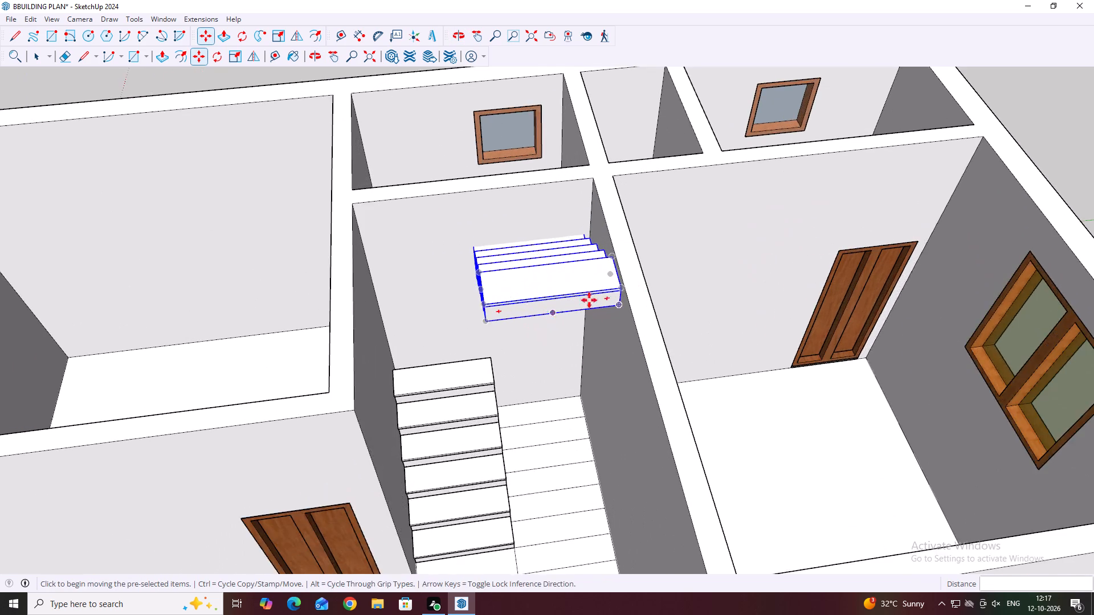
{"action": "scroll", "coordinate": [589, 300], "scroll_direction": "up", "scroll_amount": 8}
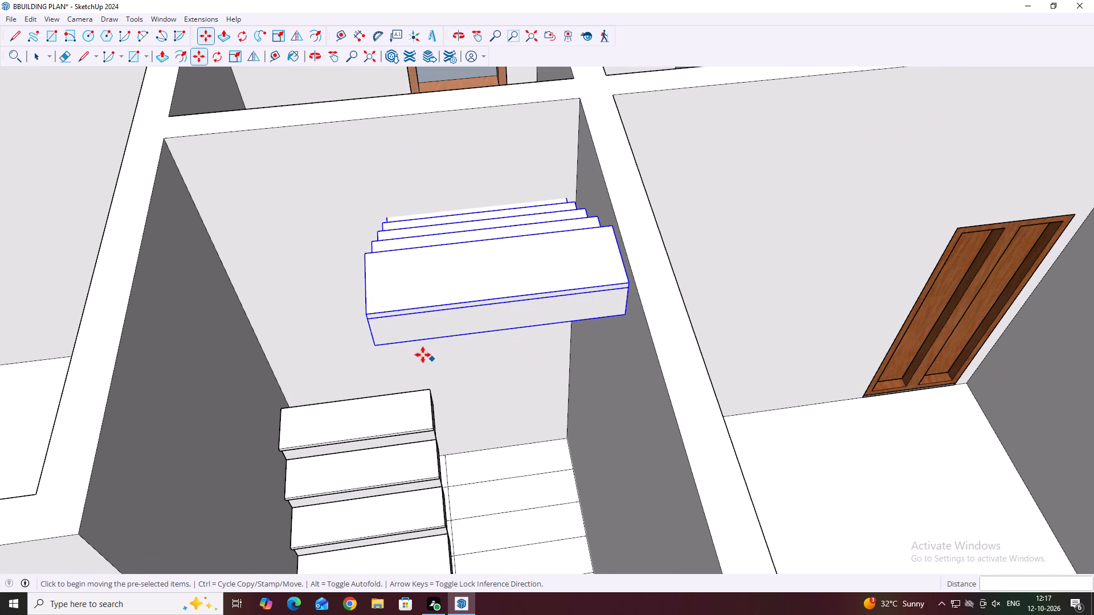
{"action": "left_click", "coordinate": [374, 345]}
{"action": "scroll", "coordinate": [470, 353], "scroll_direction": "down", "scroll_amount": 4}
{"action": "scroll", "coordinate": [458, 458], "scroll_direction": "down", "scroll_amount": 3}
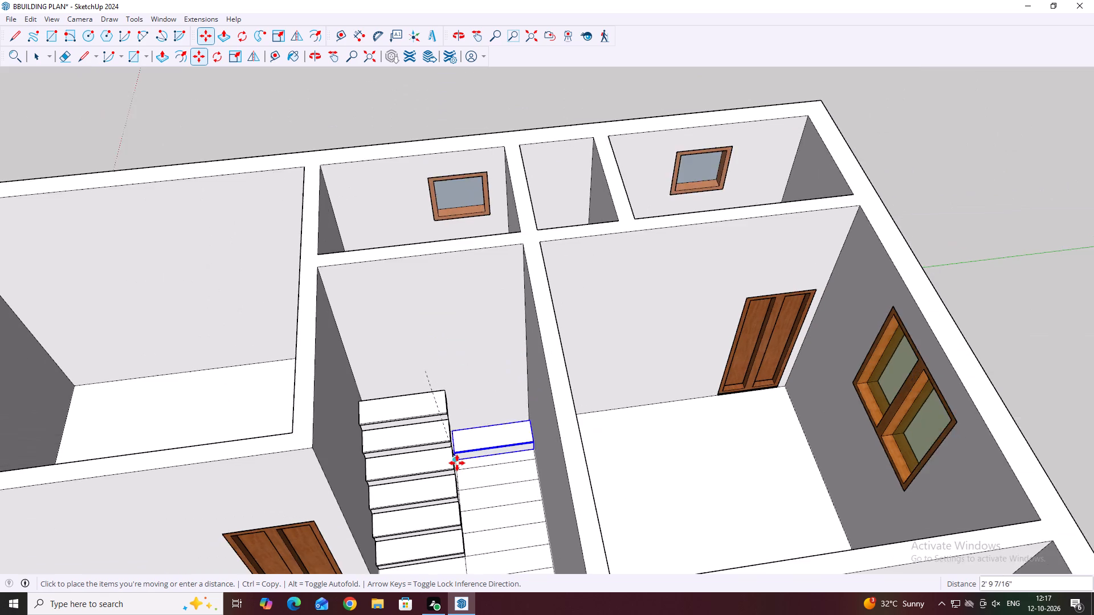
{"action": "scroll", "coordinate": [457, 463], "scroll_direction": "down", "scroll_amount": 1}
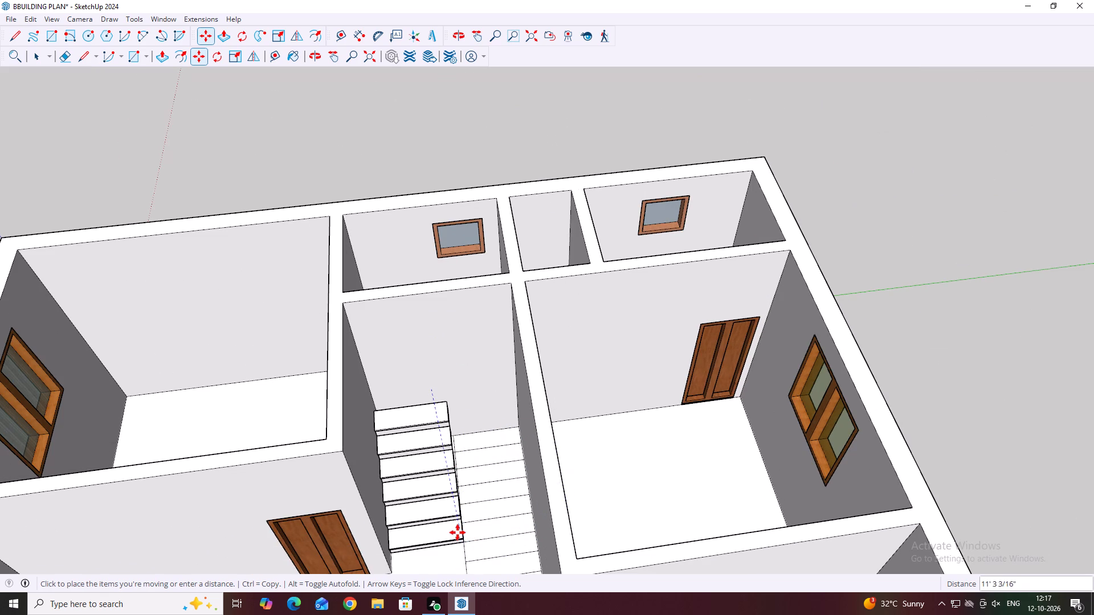
{"action": "scroll", "coordinate": [456, 494], "scroll_direction": "up", "scroll_amount": 9}
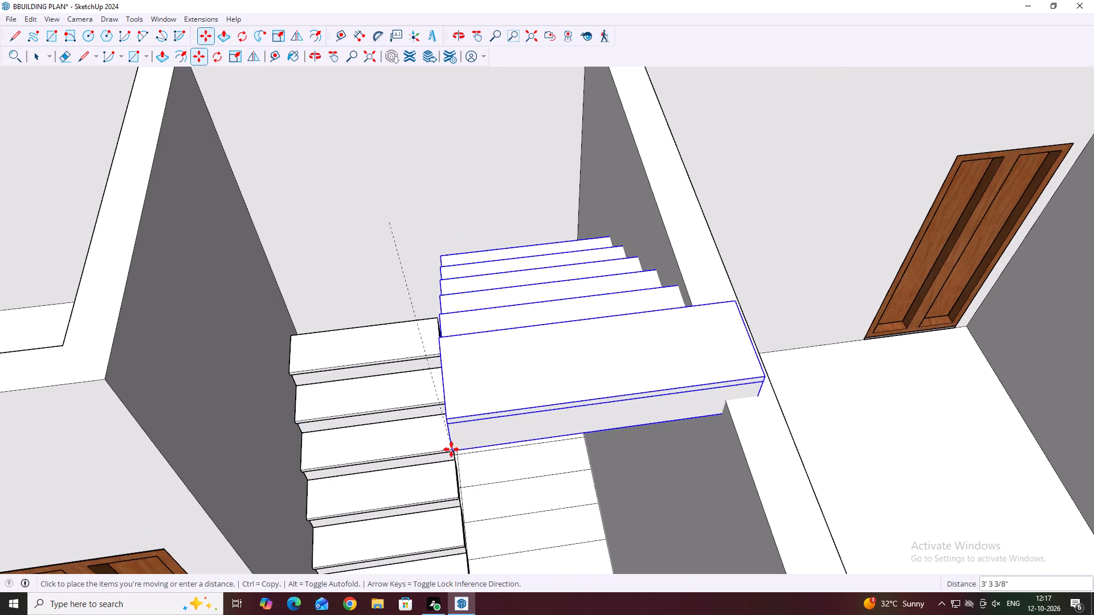
{"action": "scroll", "coordinate": [448, 444], "scroll_direction": "up", "scroll_amount": 7}
{"action": "middle_click_drag", "start_coordinate": [455, 414], "coordinate": [481, 425]}
{"action": "scroll", "coordinate": [445, 408], "scroll_direction": "up", "scroll_amount": 7}
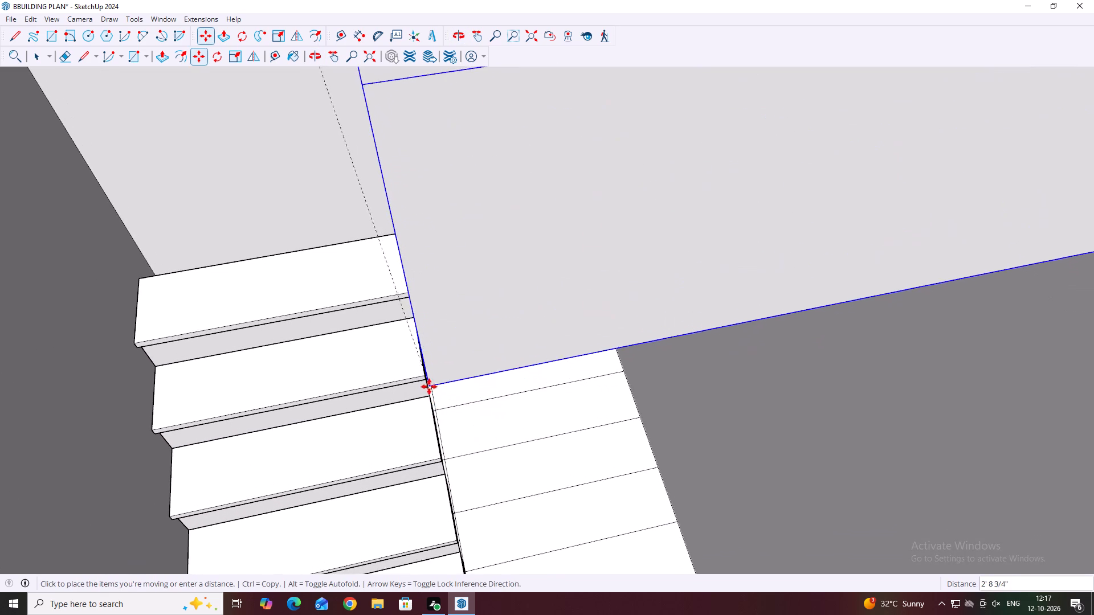
{"action": "scroll", "coordinate": [429, 387], "scroll_direction": "up", "scroll_amount": 4}
{"action": "left_click", "coordinate": [426, 381]}
Shift the raised flight sideways toward the first flight by its highest step's lower front corner, clearing the stairwell's side wall.
{"action": "scroll", "coordinate": [444, 398], "scroll_direction": "down", "scroll_amount": 15}
{"action": "middle_click_drag", "start_coordinate": [495, 404], "coordinate": [561, 401]}
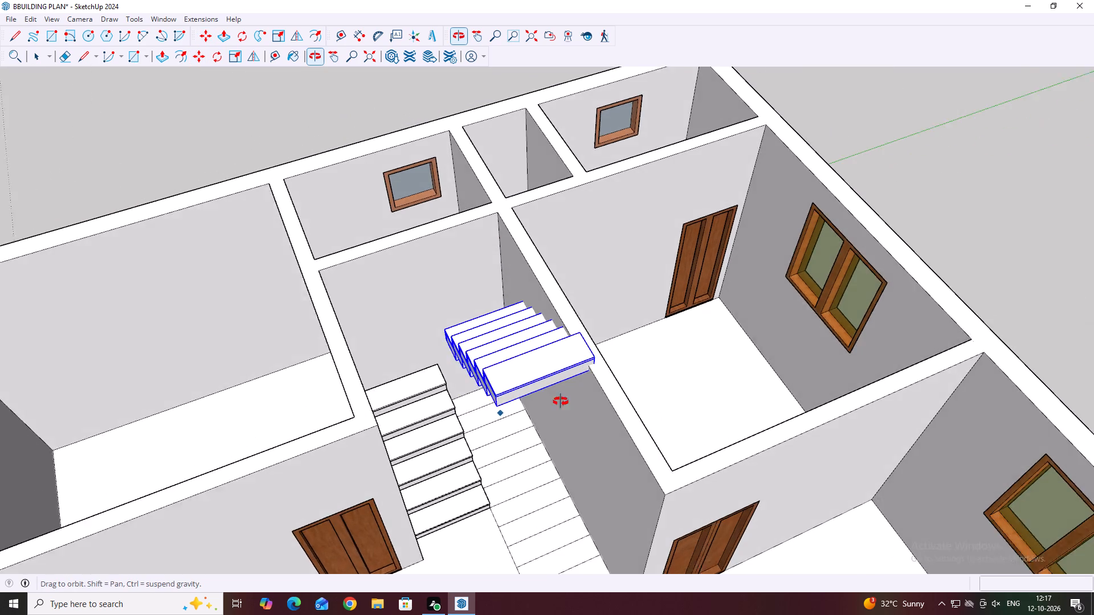
{"action": "middle_click_drag", "start_coordinate": [561, 401], "coordinate": [583, 389]}
{"action": "middle_click_drag", "start_coordinate": [573, 432], "coordinate": [569, 420]}
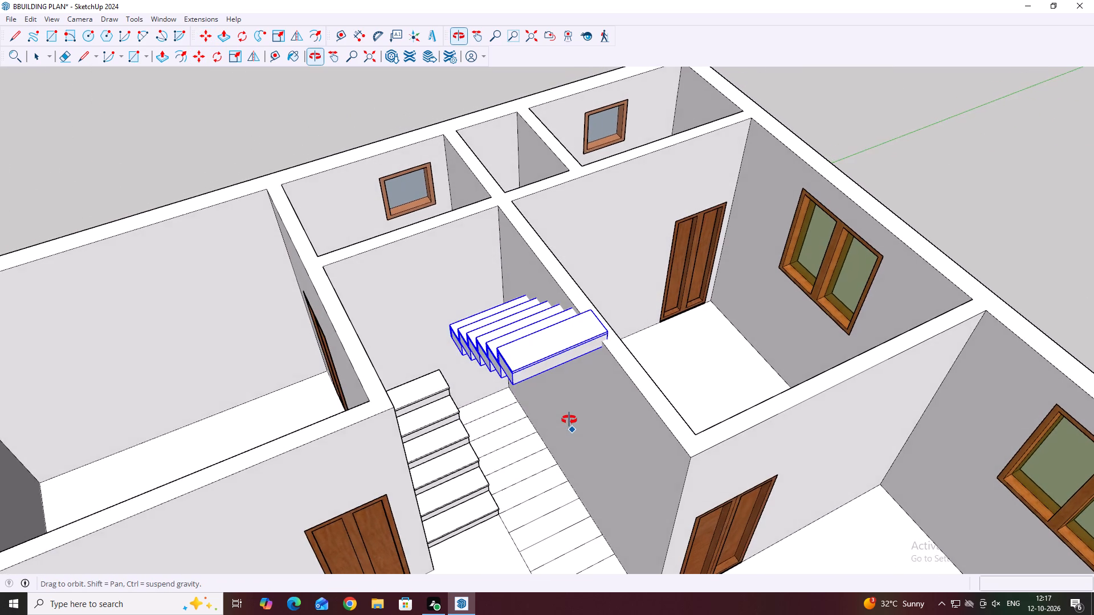
{"action": "middle_click_drag", "start_coordinate": [569, 420], "coordinate": [644, 427]}
{"action": "scroll", "coordinate": [644, 430], "scroll_direction": "down", "scroll_amount": 4}
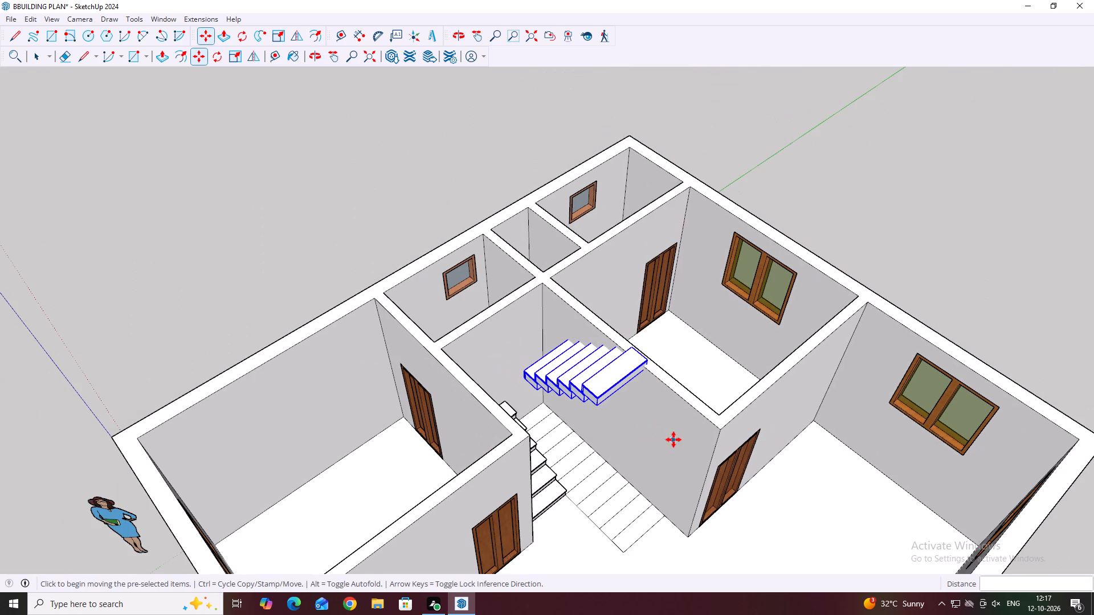
{"action": "middle_click_drag", "start_coordinate": [589, 404], "coordinate": [583, 403]}
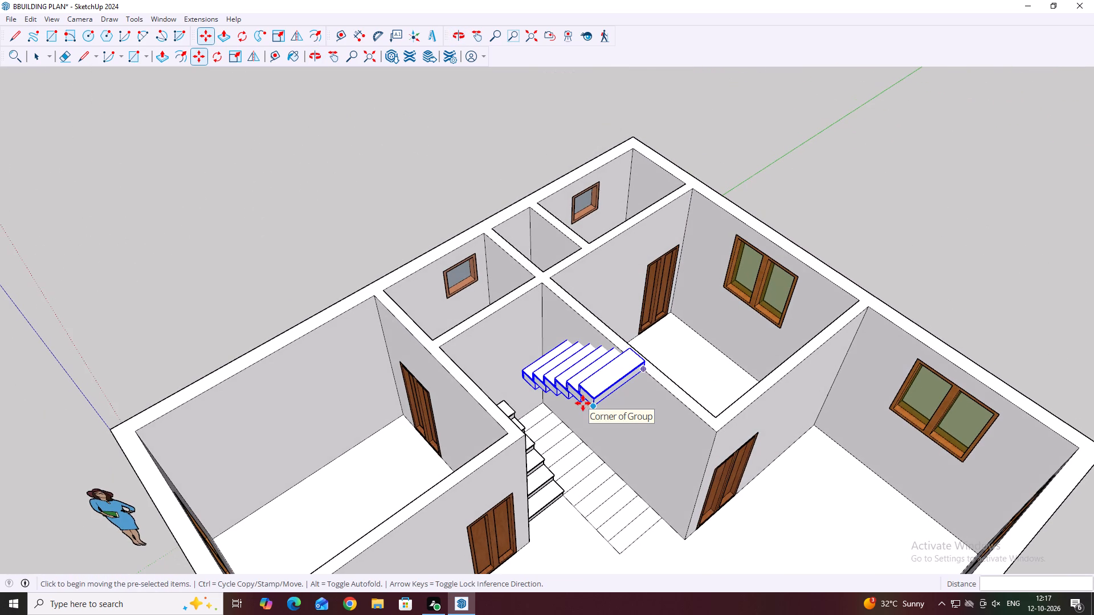
{"action": "scroll", "coordinate": [607, 395], "scroll_direction": "up", "scroll_amount": 5}
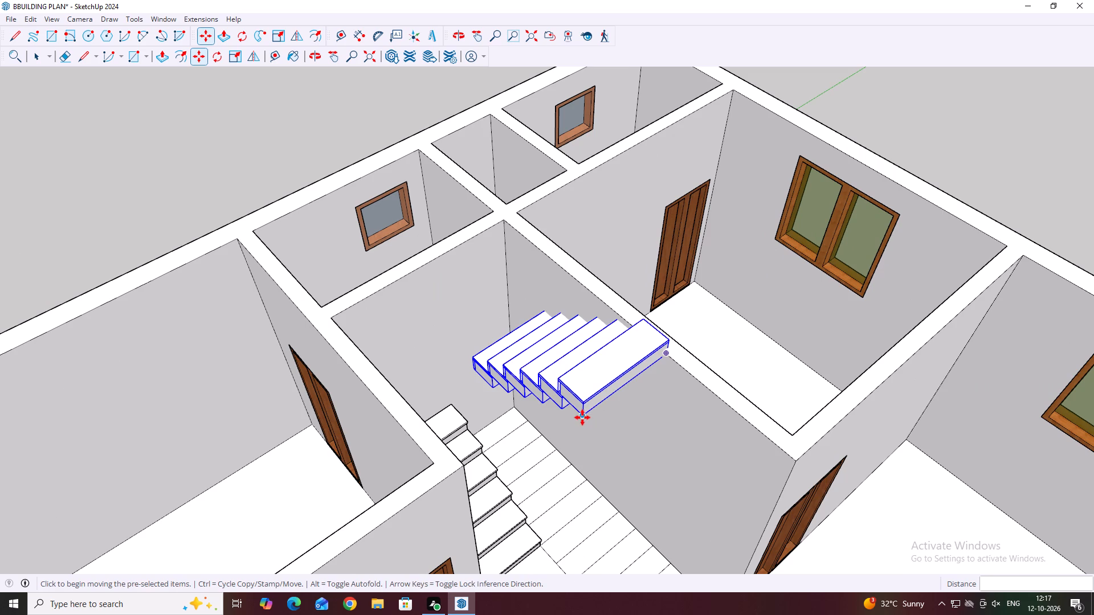
{"action": "left_click", "coordinate": [582, 417]}
{"action": "left_click", "coordinate": [536, 446]}
Move the second flight forward and down by its highest step's wall-side lower corner to the front edge of the stairwell's side wall.
{"action": "middle_click_drag", "start_coordinate": [574, 446], "coordinate": [550, 415]}
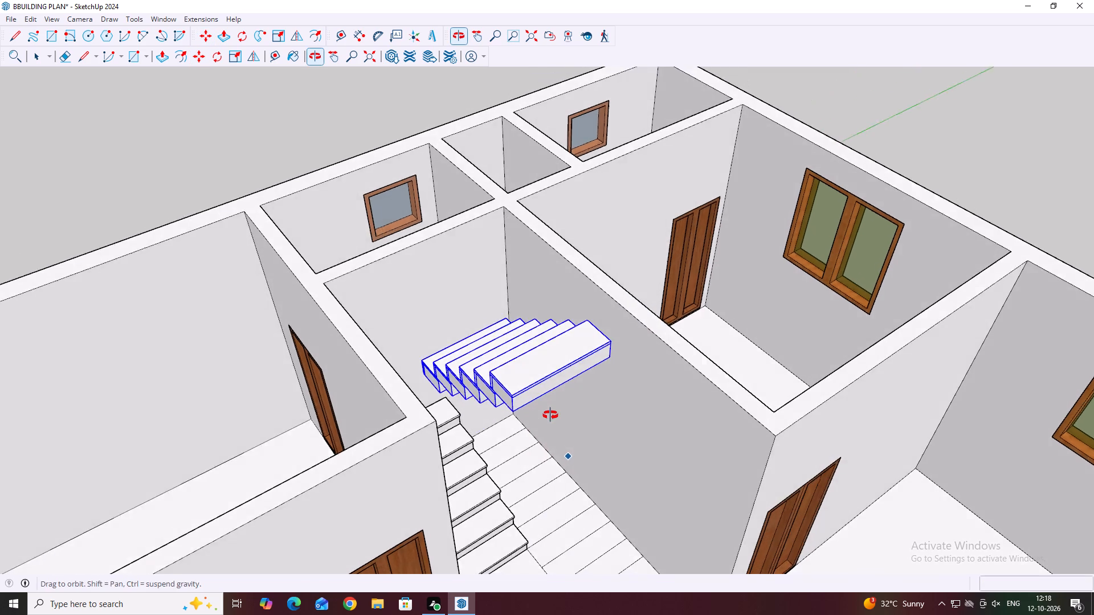
{"action": "middle_click_drag", "start_coordinate": [550, 415], "coordinate": [525, 400]}
{"action": "scroll", "coordinate": [552, 383], "scroll_direction": "down", "scroll_amount": 11}
{"action": "middle_click_drag", "start_coordinate": [560, 424], "coordinate": [519, 432]}
{"action": "scroll", "coordinate": [555, 383], "scroll_direction": "up", "scroll_amount": 4}
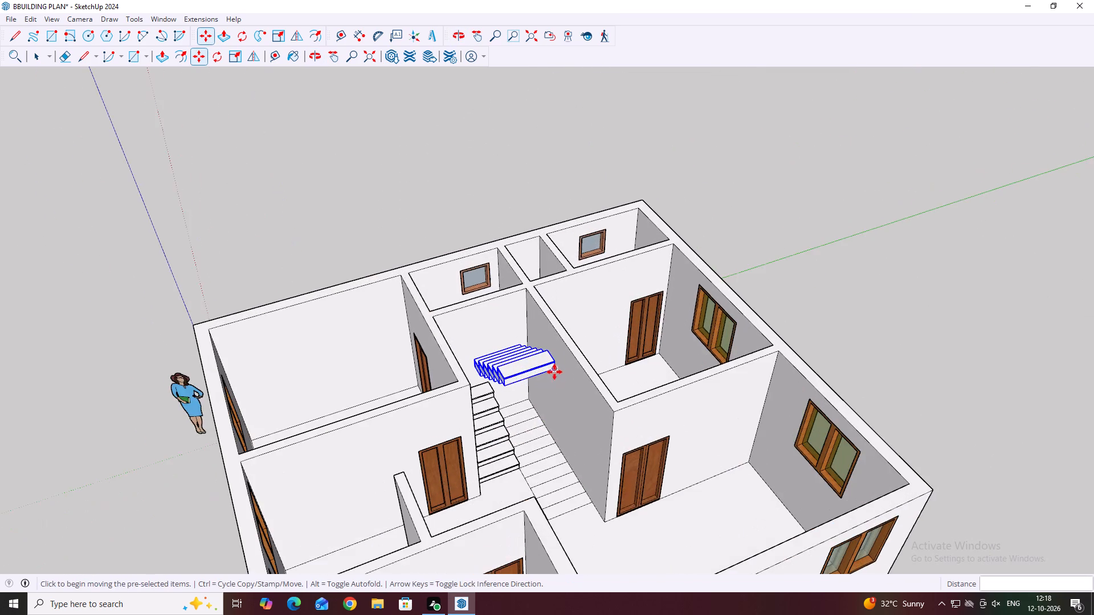
{"action": "middle_click_drag", "start_coordinate": [555, 372], "coordinate": [538, 380]}
{"action": "scroll", "coordinate": [540, 380], "scroll_direction": "up", "scroll_amount": 7}
{"action": "left_click", "coordinate": [556, 361]}
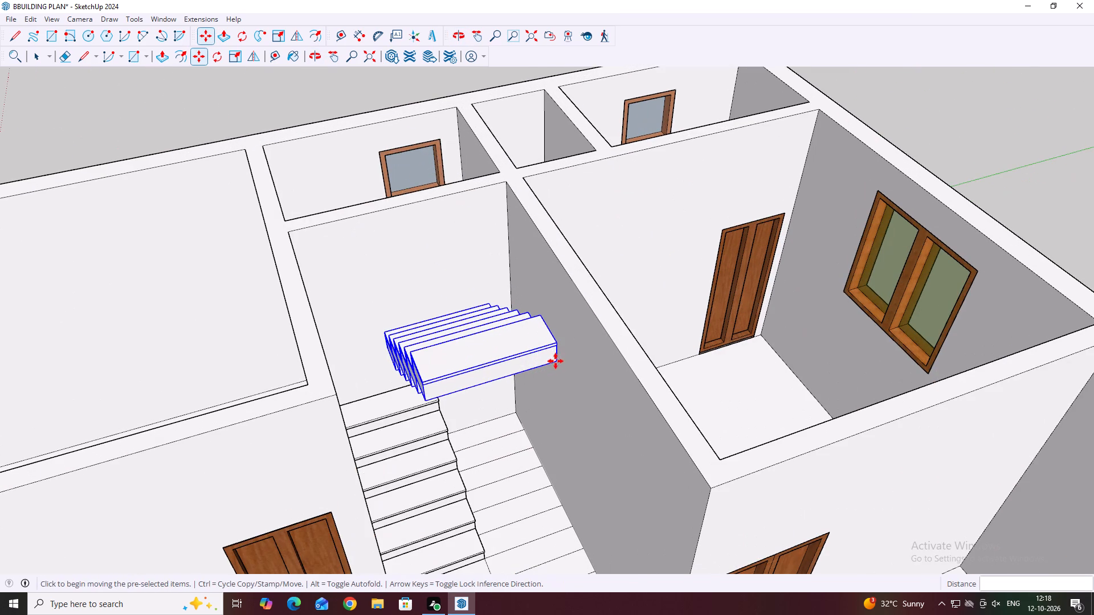
{"action": "scroll", "coordinate": [562, 375], "scroll_direction": "down", "scroll_amount": 8}
{"action": "scroll", "coordinate": [592, 534], "scroll_direction": "up", "scroll_amount": 5}
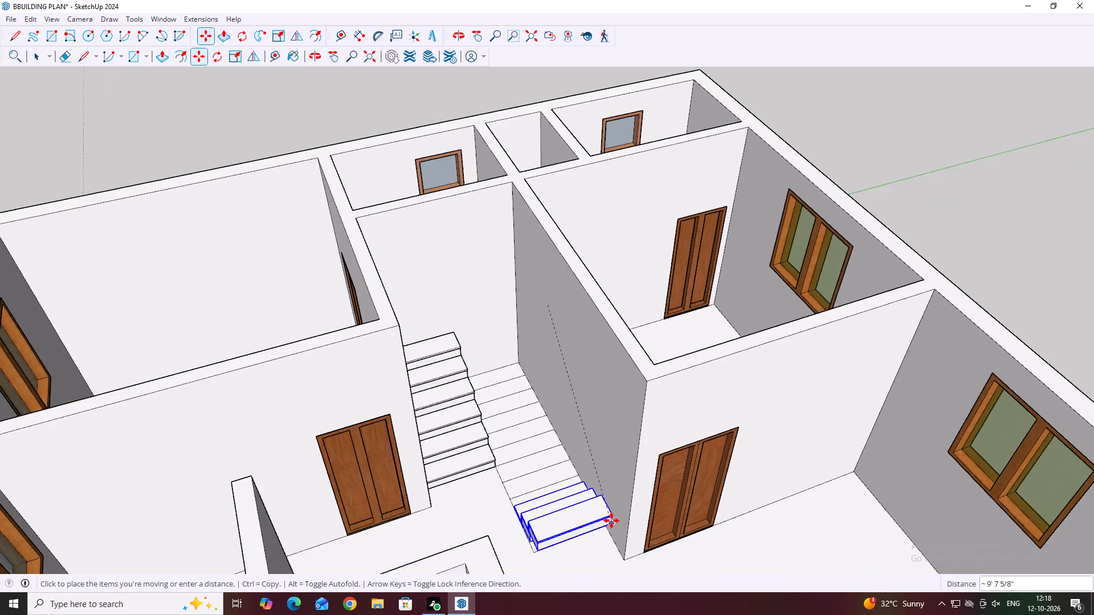
{"action": "scroll", "coordinate": [611, 520], "scroll_direction": "up", "scroll_amount": 2}
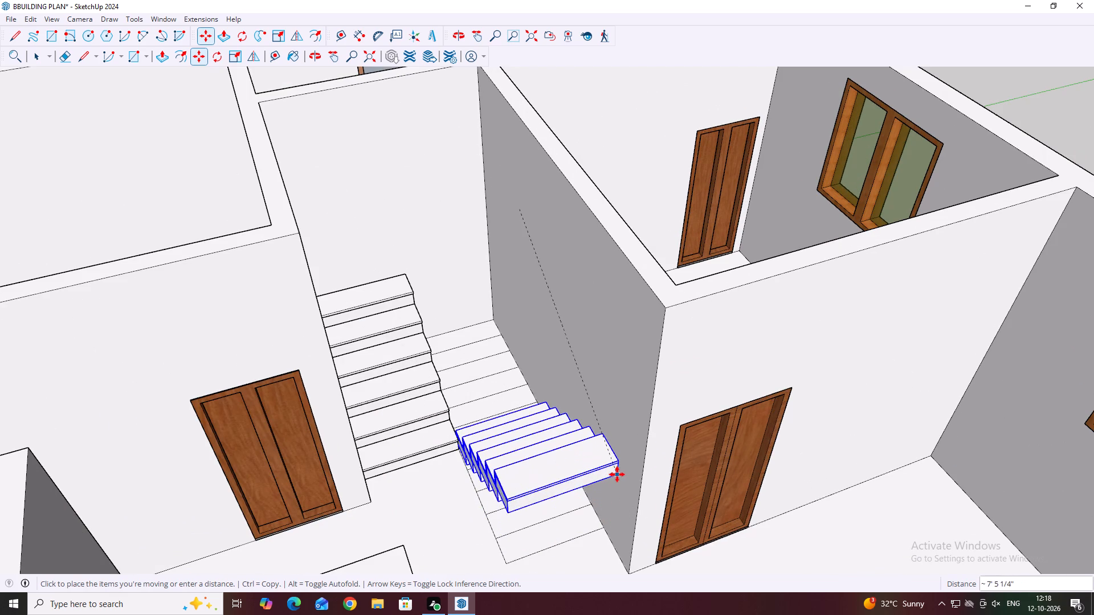
{"action": "left_click", "coordinate": [627, 456]}
Lower the second flight in the stairwell by its highest step's front corner beside the first flight.
{"action": "middle_click_drag", "start_coordinate": [511, 519], "coordinate": [484, 462]}
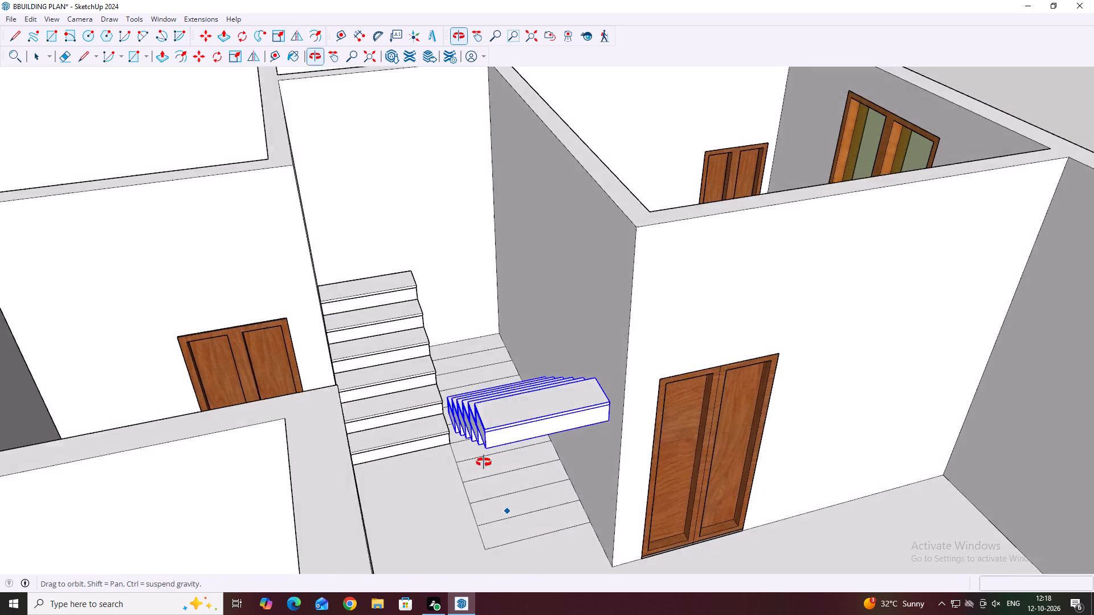
{"action": "middle_click_drag", "start_coordinate": [484, 462], "coordinate": [476, 448]}
{"action": "scroll", "coordinate": [471, 425], "scroll_direction": "up", "scroll_amount": 7}
{"action": "middle_click_drag", "start_coordinate": [492, 437], "coordinate": [474, 390]}
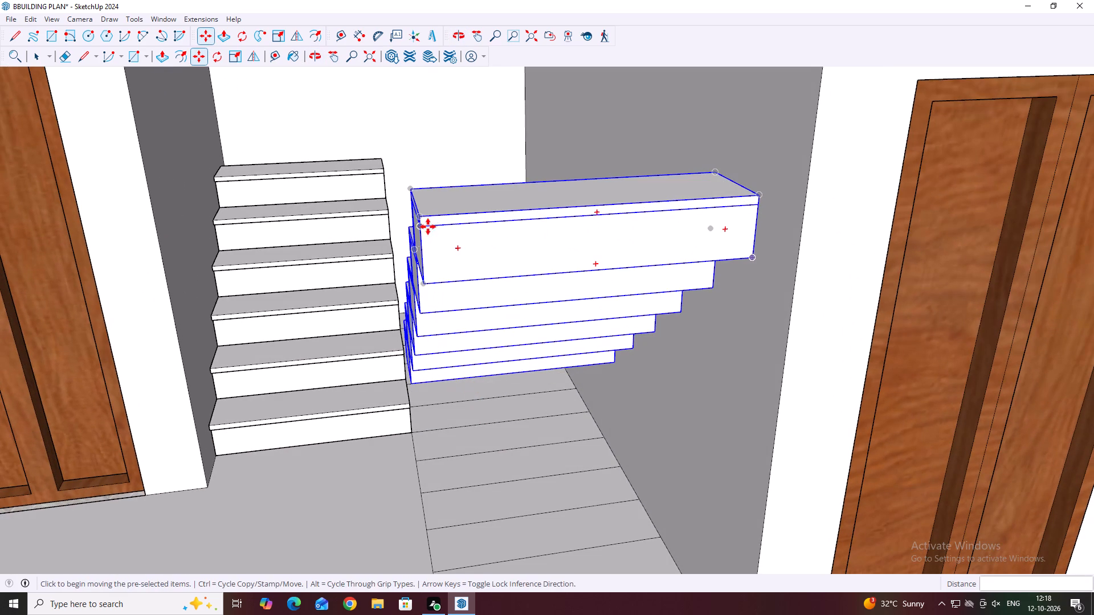
{"action": "left_click", "coordinate": [421, 225]}
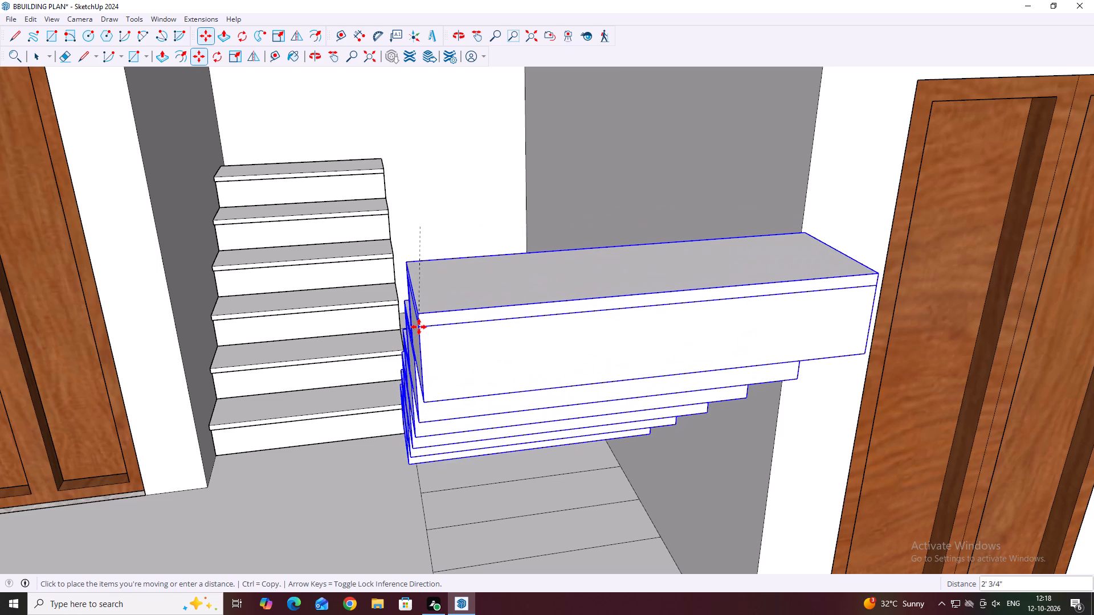
{"action": "scroll", "coordinate": [419, 311], "scroll_direction": "up", "scroll_amount": 6}
{"action": "left_click", "coordinate": [417, 280]}
Move the second flight just over 2' toward the stairwell's back wall by its lowest step's lower back corner beside the first flight.
{"action": "middle_click_drag", "start_coordinate": [361, 396], "coordinate": [421, 417]}
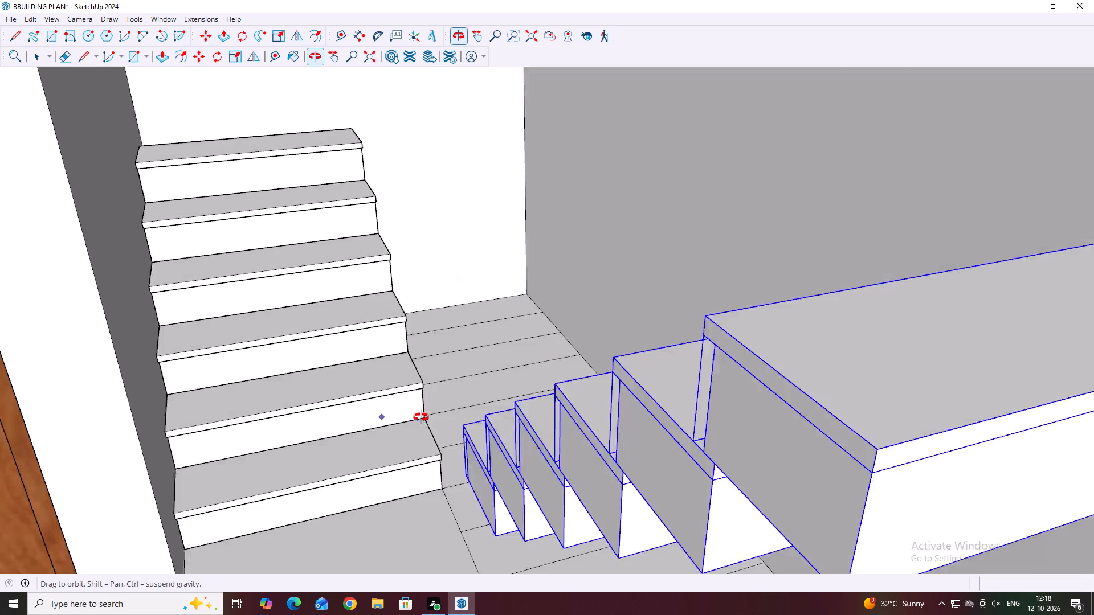
{"action": "middle_click_drag", "start_coordinate": [421, 417], "coordinate": [497, 396]}
{"action": "scroll", "coordinate": [491, 378], "scroll_direction": "down", "scroll_amount": 5}
{"action": "middle_click_drag", "start_coordinate": [512, 450], "coordinate": [582, 495]}
{"action": "scroll", "coordinate": [554, 487], "scroll_direction": "down", "scroll_amount": 17}
{"action": "middle_click", "coordinate": [606, 466]}
{"action": "middle_click", "coordinate": [606, 452]}
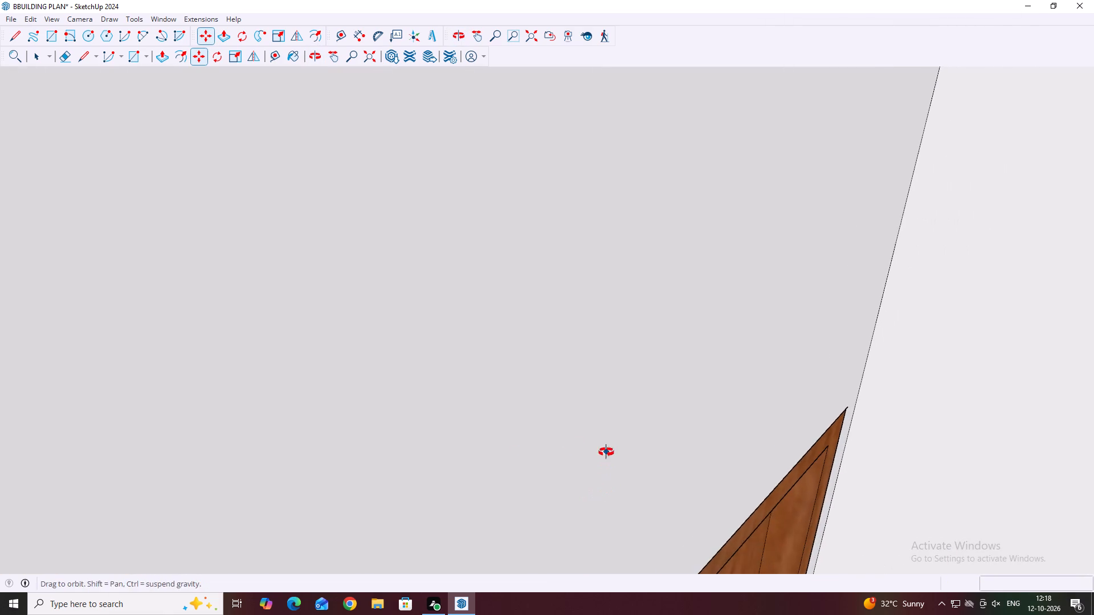
{"action": "scroll", "coordinate": [606, 452], "scroll_direction": "down", "scroll_amount": 18}
{"action": "middle_click", "coordinate": [574, 416]}
{"action": "middle_click", "coordinate": [584, 414]}
{"action": "middle_click_drag", "start_coordinate": [465, 330], "coordinate": [669, 438]}
{"action": "scroll", "coordinate": [617, 431], "scroll_direction": "down", "scroll_amount": 1}
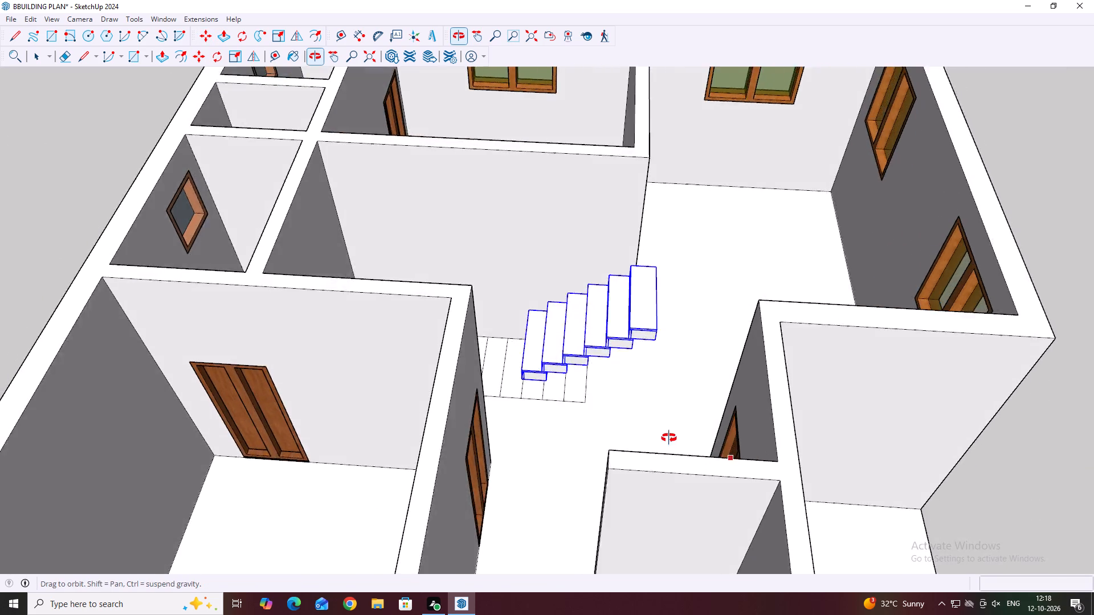
{"action": "middle_click_drag", "start_coordinate": [669, 438], "coordinate": [681, 436]}
{"action": "scroll", "coordinate": [548, 412], "scroll_direction": "up", "scroll_amount": 17}
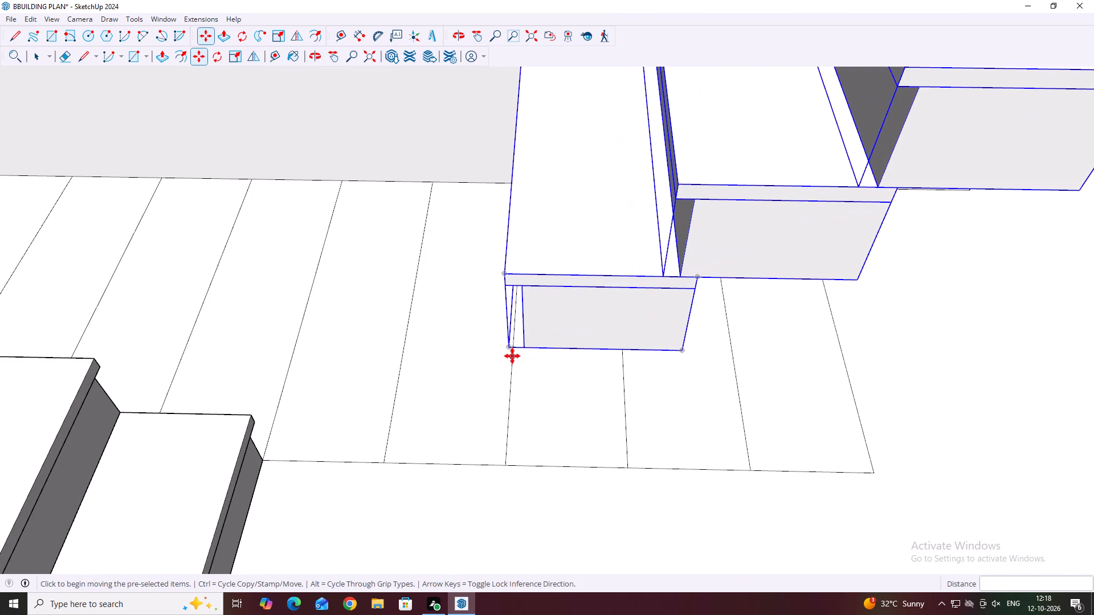
{"action": "left_click", "coordinate": [512, 354]}
{"action": "scroll", "coordinate": [334, 398], "scroll_direction": "up", "scroll_amount": 6}
{"action": "scroll", "coordinate": [207, 388], "scroll_direction": "up", "scroll_amount": 3}
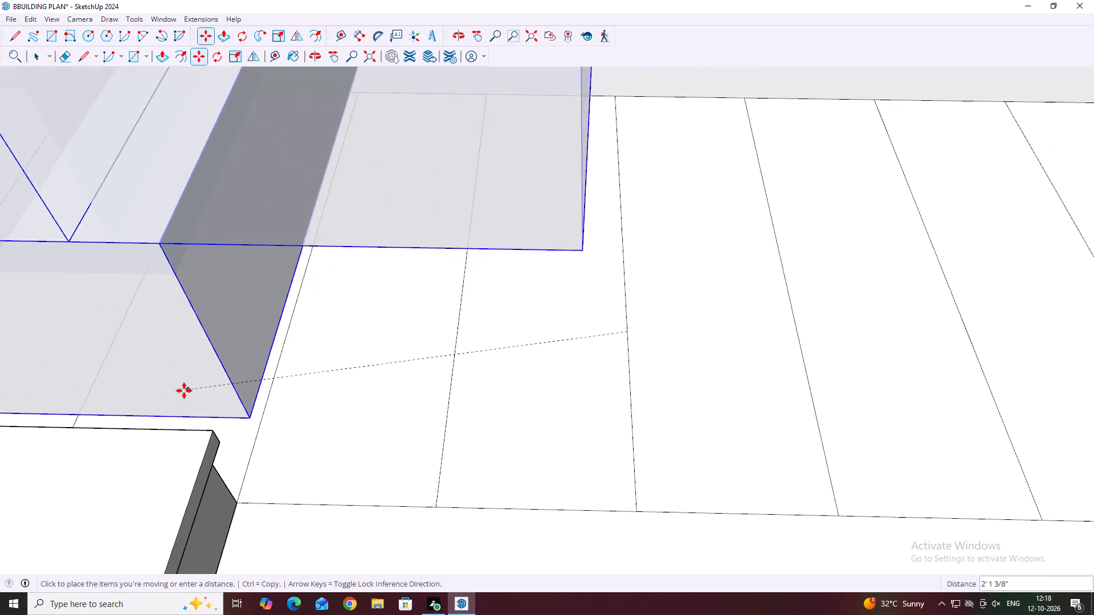
{"action": "left_click", "coordinate": [145, 379]}
Move the second flight about 4' 7" by its highest step's lower front corner toward the open side of the floor outline.
{"action": "scroll", "coordinate": [187, 417], "scroll_direction": "down", "scroll_amount": 10}
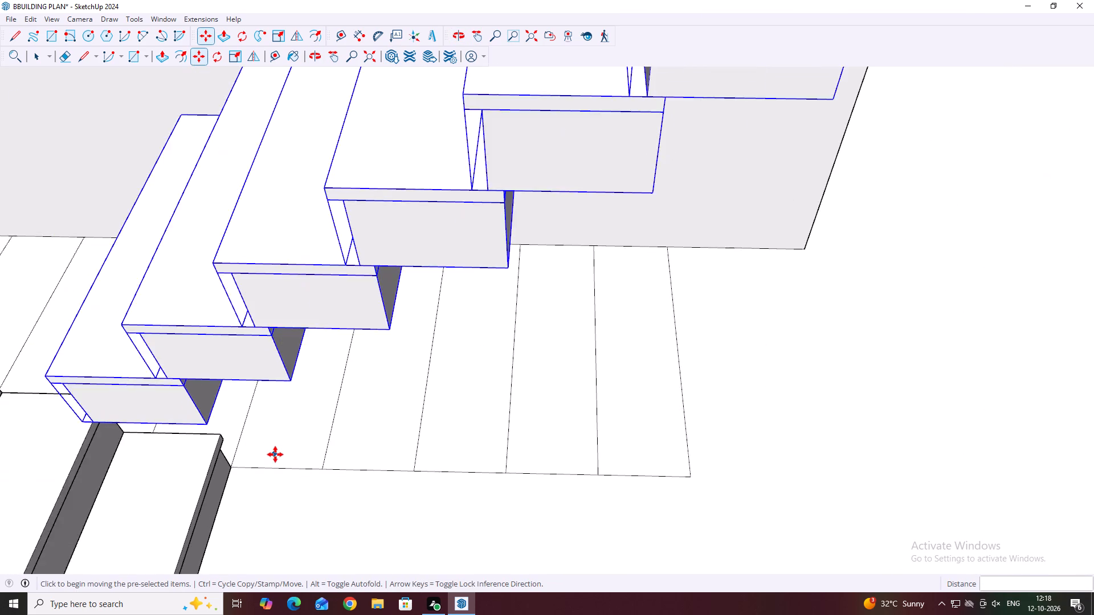
{"action": "scroll", "coordinate": [275, 454], "scroll_direction": "down", "scroll_amount": 7}
{"action": "scroll", "coordinate": [509, 305], "scroll_direction": "up", "scroll_amount": 4}
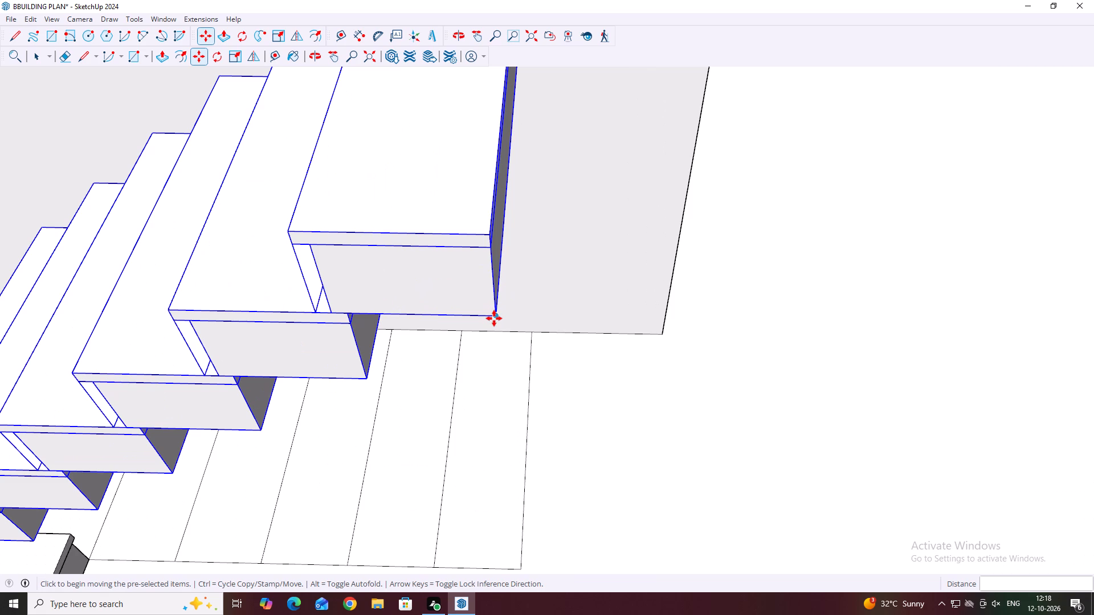
{"action": "left_click", "coordinate": [495, 317]}
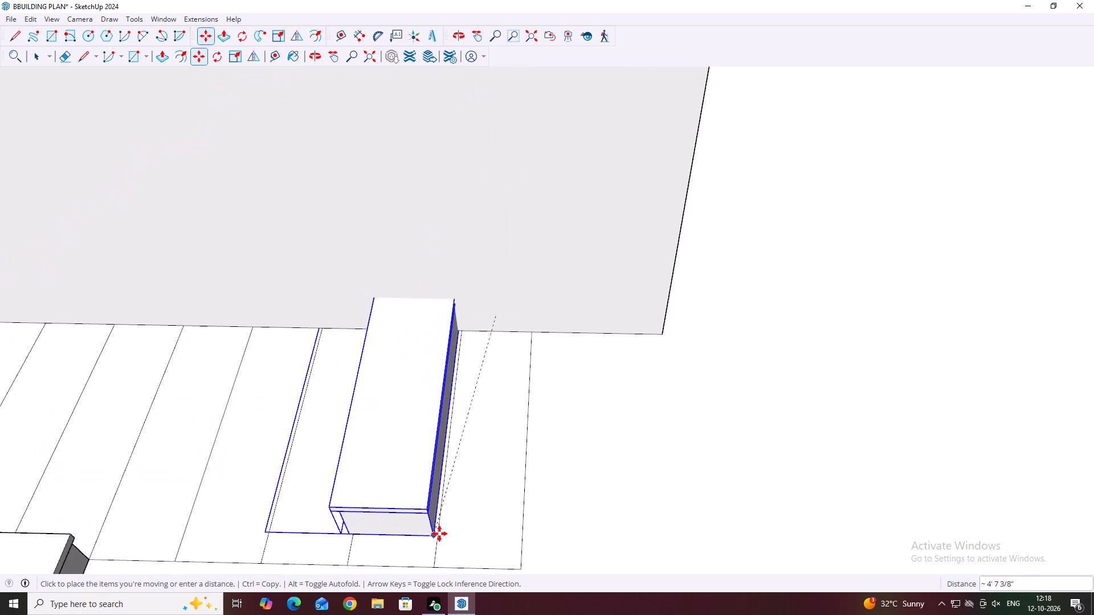
{"action": "left_click", "coordinate": [441, 528]}
Move the second flight against the stairwell's side wall by its lowest step's wall-side corner.
{"action": "scroll", "coordinate": [462, 497], "scroll_direction": "down", "scroll_amount": 6}
{"action": "middle_click_drag", "start_coordinate": [590, 471], "coordinate": [573, 463]}
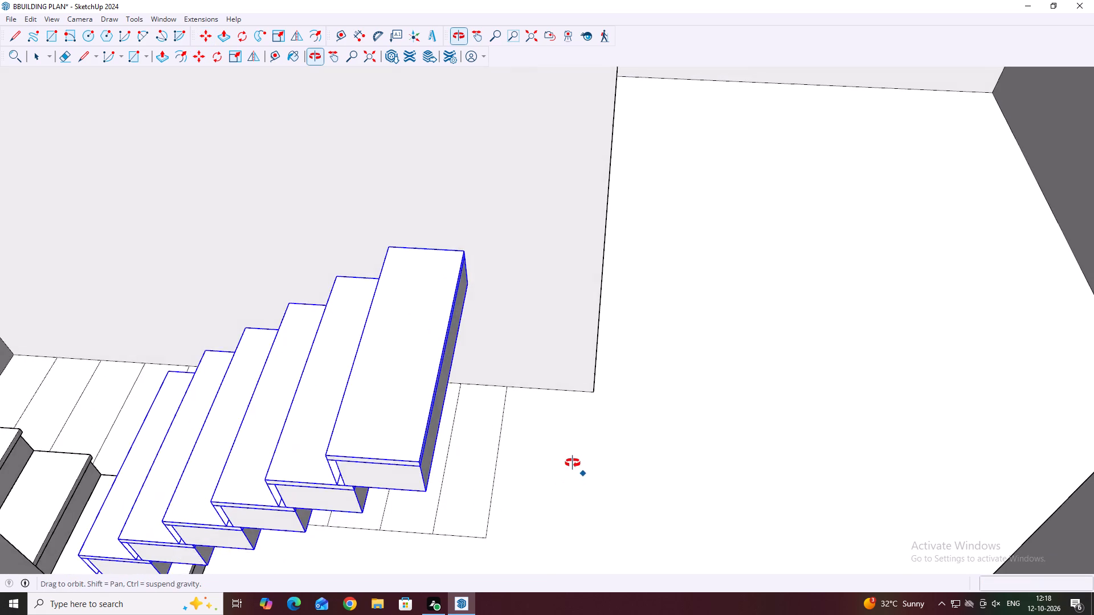
{"action": "middle_click_drag", "start_coordinate": [573, 463], "coordinate": [583, 461]}
{"action": "scroll", "coordinate": [579, 462], "scroll_direction": "down", "scroll_amount": 4}
{"action": "middle_click_drag", "start_coordinate": [365, 545], "coordinate": [394, 568]}
{"action": "middle_click_drag", "start_coordinate": [333, 444], "coordinate": [381, 515]}
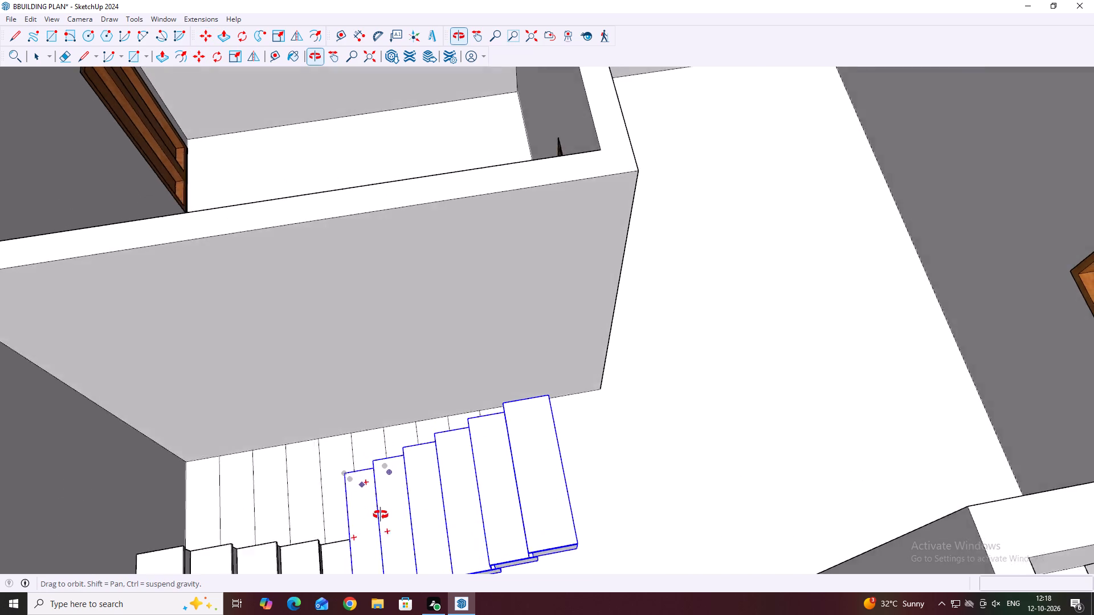
{"action": "middle_click_drag", "start_coordinate": [381, 515], "coordinate": [439, 506]}
{"action": "scroll", "coordinate": [430, 437], "scroll_direction": "down", "scroll_amount": 4}
{"action": "middle_click_drag", "start_coordinate": [477, 433], "coordinate": [485, 431]}
{"action": "scroll", "coordinate": [405, 481], "scroll_direction": "up", "scroll_amount": 3}
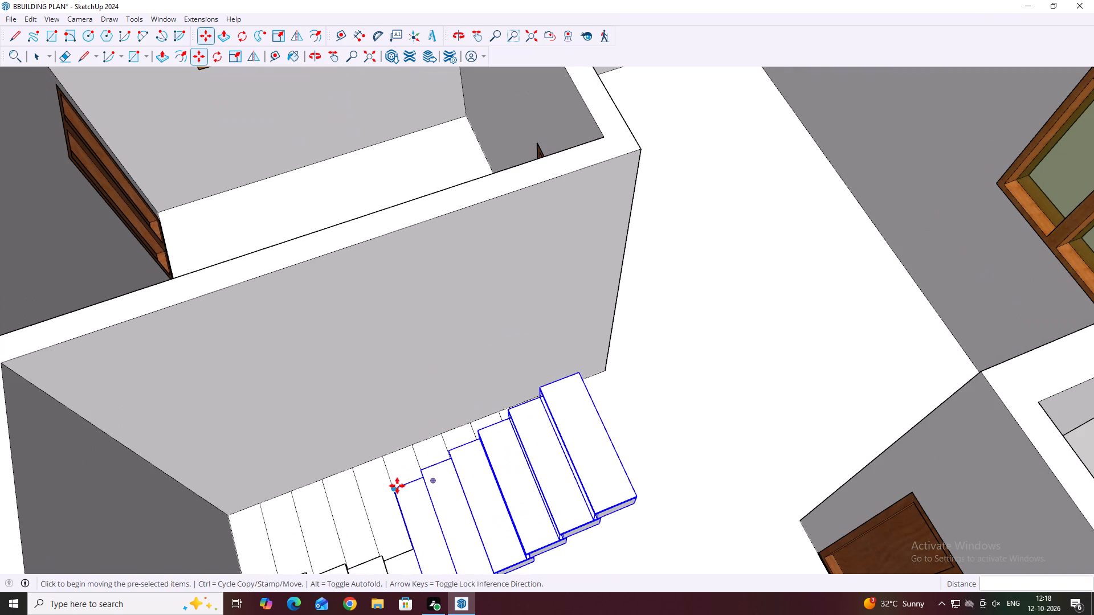
{"action": "left_click", "coordinate": [393, 489]}
{"action": "left_click", "coordinate": [383, 450]}
Move the second flight about 8 3/4" by its lowest step's lower corner to meet the first flight's steps.
{"action": "middle_click_drag", "start_coordinate": [401, 494], "coordinate": [413, 489]}
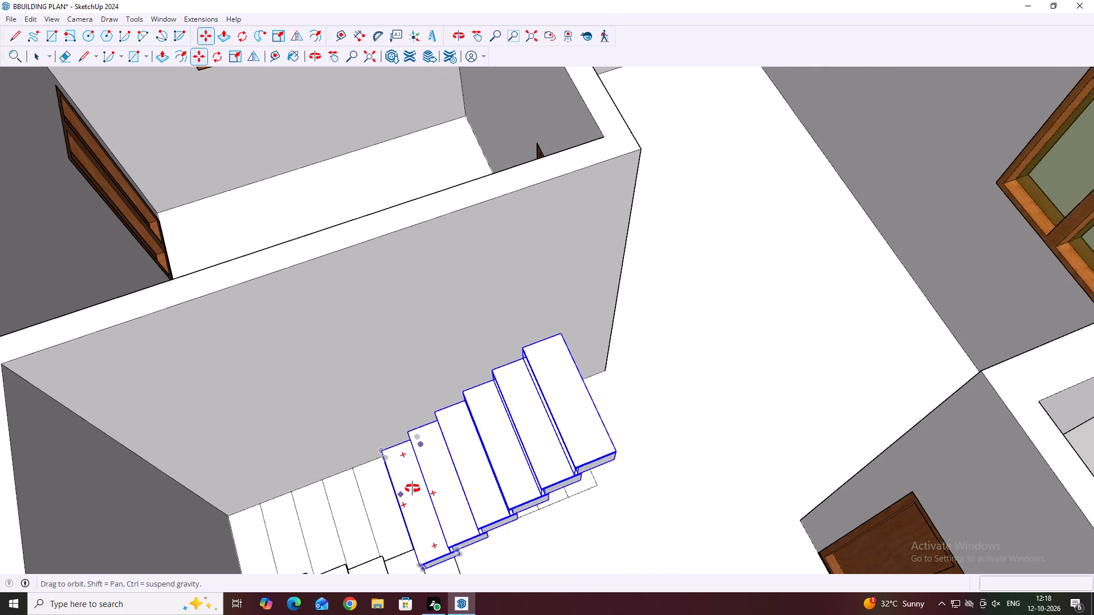
{"action": "middle_click_drag", "start_coordinate": [413, 489], "coordinate": [446, 454]}
{"action": "scroll", "coordinate": [491, 411], "scroll_direction": "down", "scroll_amount": 6}
{"action": "middle_click_drag", "start_coordinate": [487, 436], "coordinate": [524, 466]}
{"action": "scroll", "coordinate": [485, 547], "scroll_direction": "up", "scroll_amount": 4}
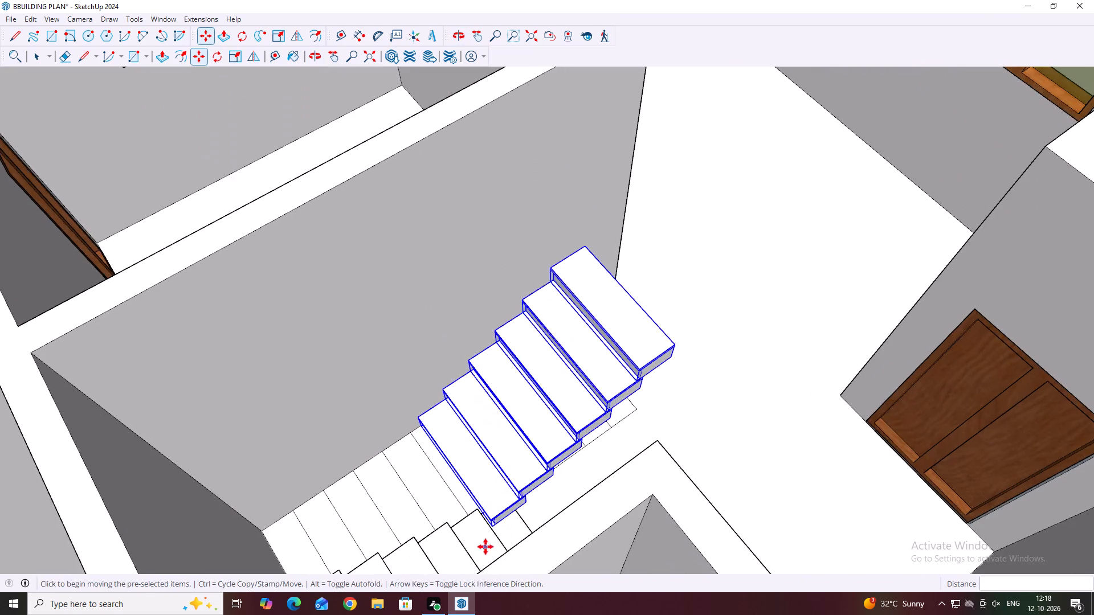
{"action": "middle_click_drag", "start_coordinate": [493, 536], "coordinate": [491, 528]}
{"action": "scroll", "coordinate": [493, 536], "scroll_direction": "up", "scroll_amount": 3}
{"action": "middle_click_drag", "start_coordinate": [490, 525], "coordinate": [518, 552]}
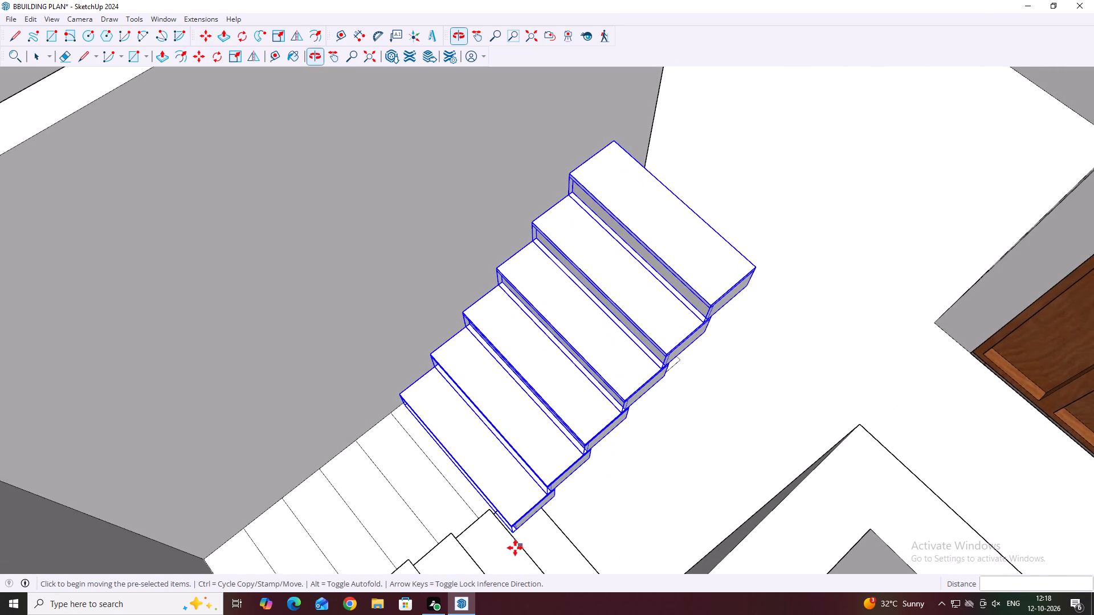
{"action": "scroll", "coordinate": [515, 548], "scroll_direction": "up", "scroll_amount": 6}
{"action": "left_click", "coordinate": [515, 524]}
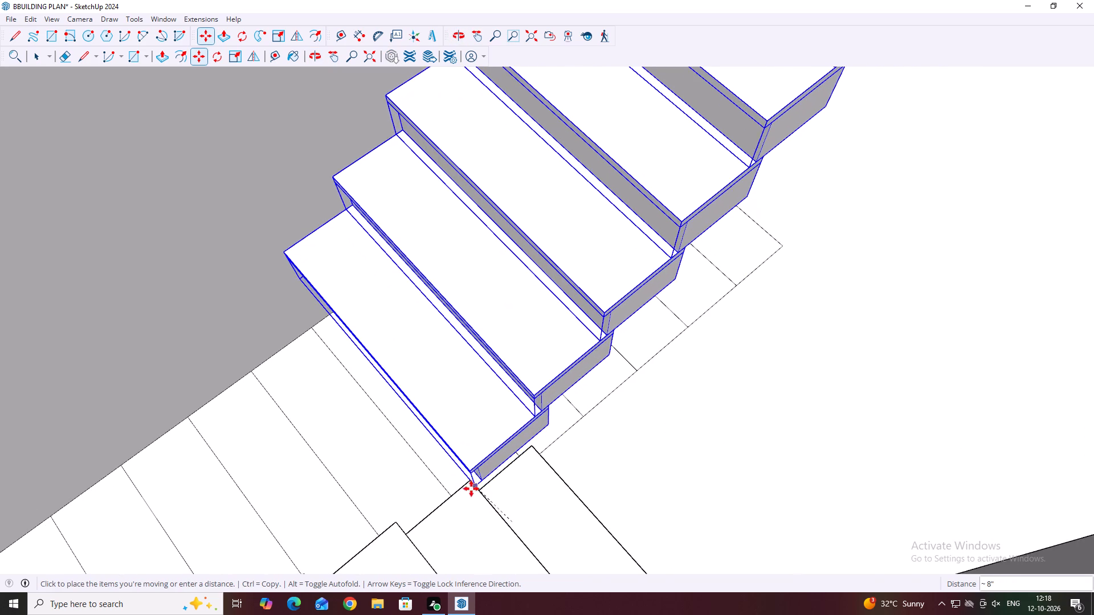
{"action": "scroll", "coordinate": [467, 483], "scroll_direction": "up", "scroll_amount": 1}
{"action": "left_click", "coordinate": [467, 483]}
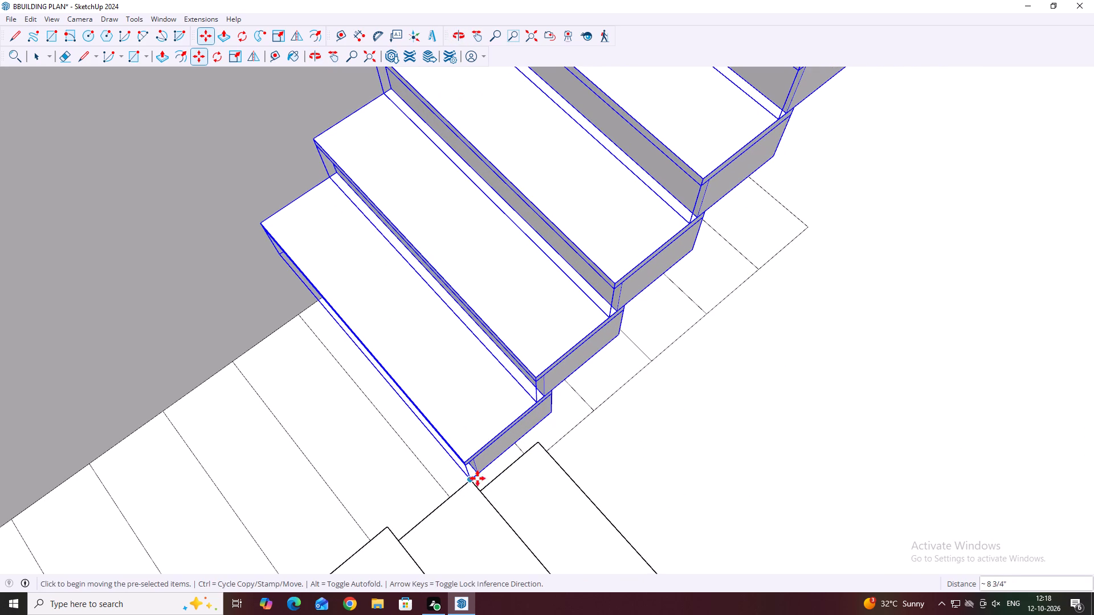
Draw a 4' 6" vertical reference line along the blue axis from the stair outline's free front corner.
{"action": "middle_click_drag", "start_coordinate": [517, 465], "coordinate": [439, 509]}
{"action": "scroll", "coordinate": [405, 509], "scroll_direction": "down", "scroll_amount": 9}
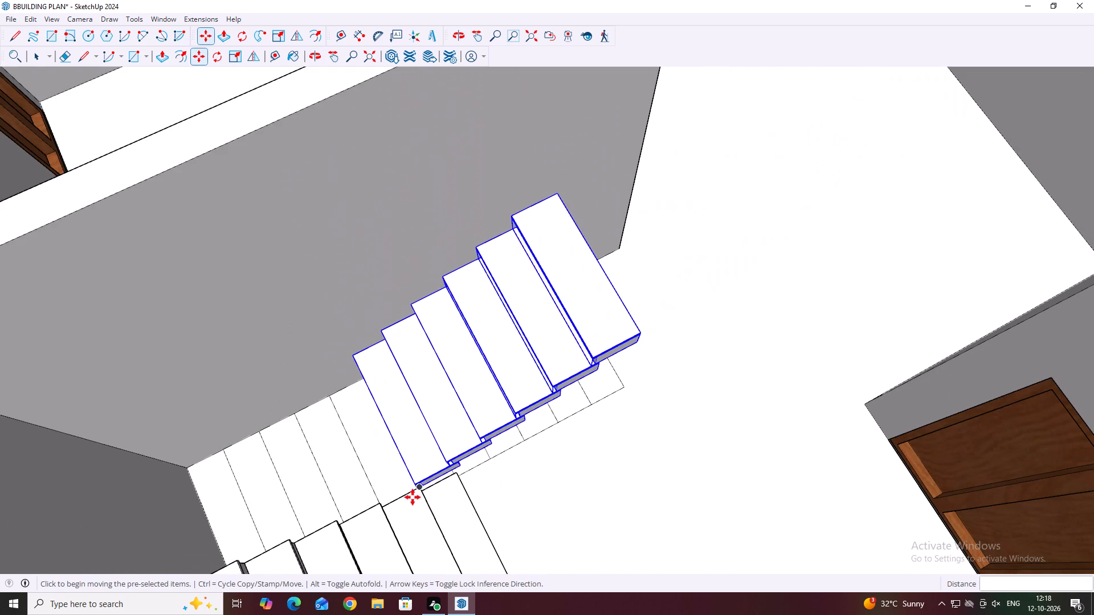
{"action": "scroll", "coordinate": [636, 349], "scroll_direction": "up", "scroll_amount": 6}
{"action": "key", "text": "space"}
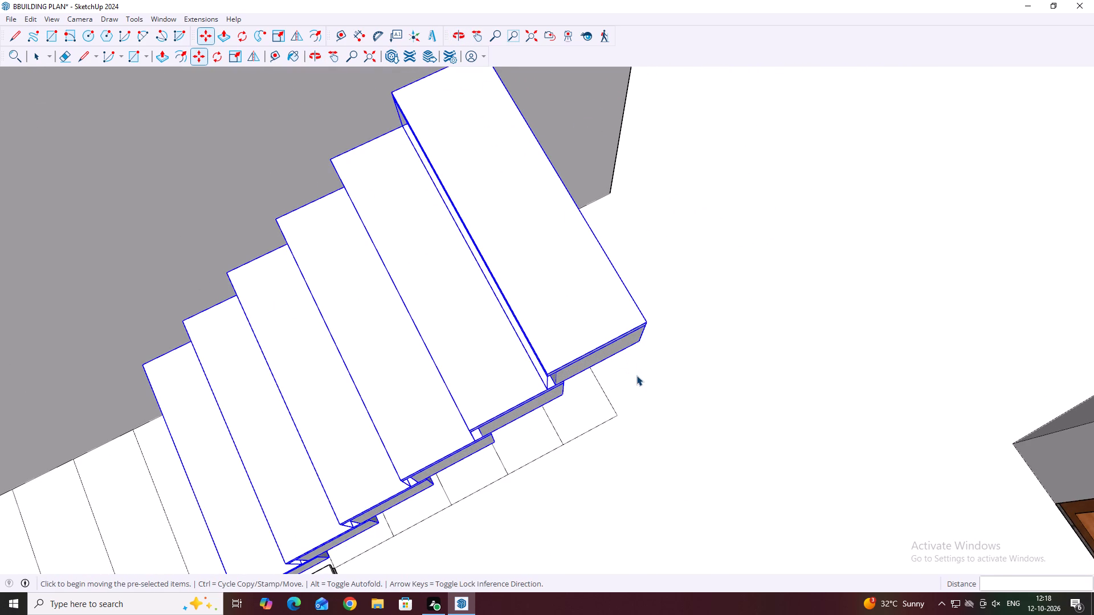
{"action": "middle_click_drag", "start_coordinate": [652, 421], "coordinate": [633, 420]}
{"action": "key", "text": "l"}
{"action": "left_click", "coordinate": [613, 419]}
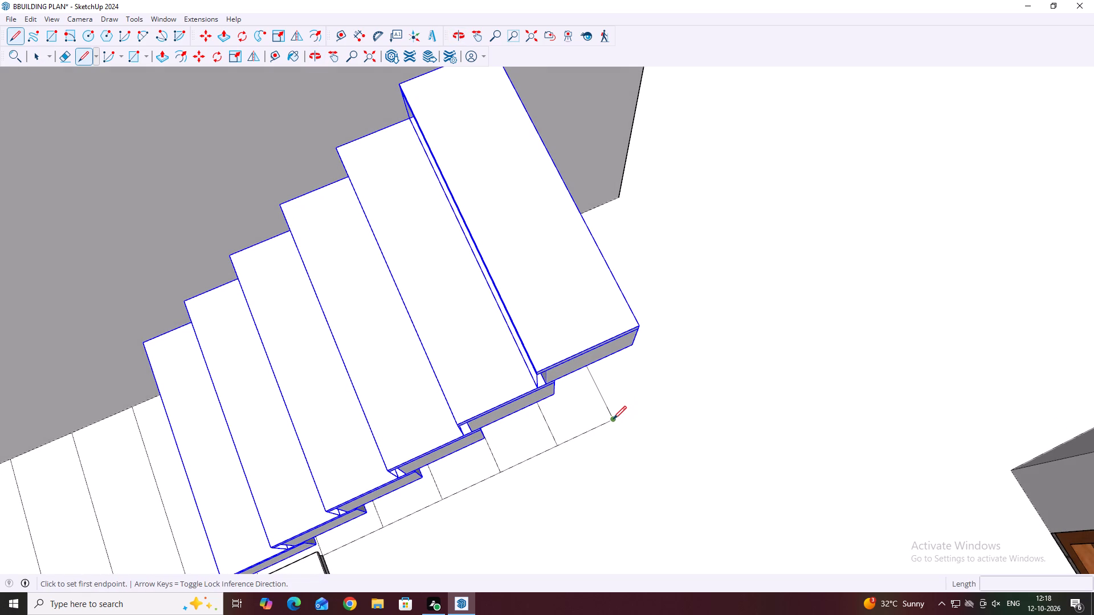
{"action": "scroll", "coordinate": [629, 354], "scroll_direction": "up", "scroll_amount": 2}
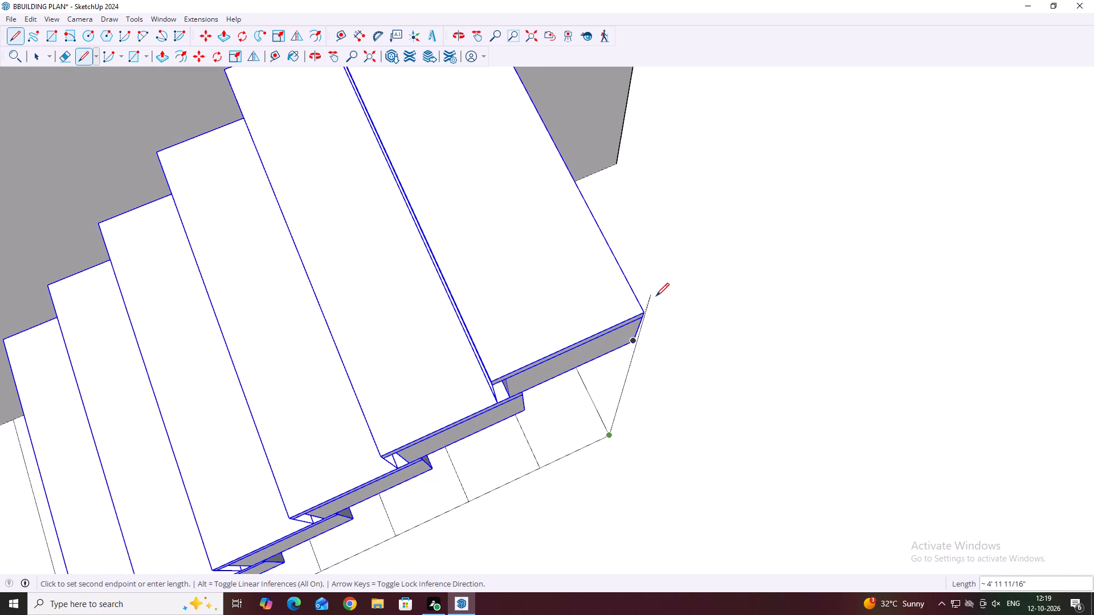
{"action": "key", "text": "Up"}
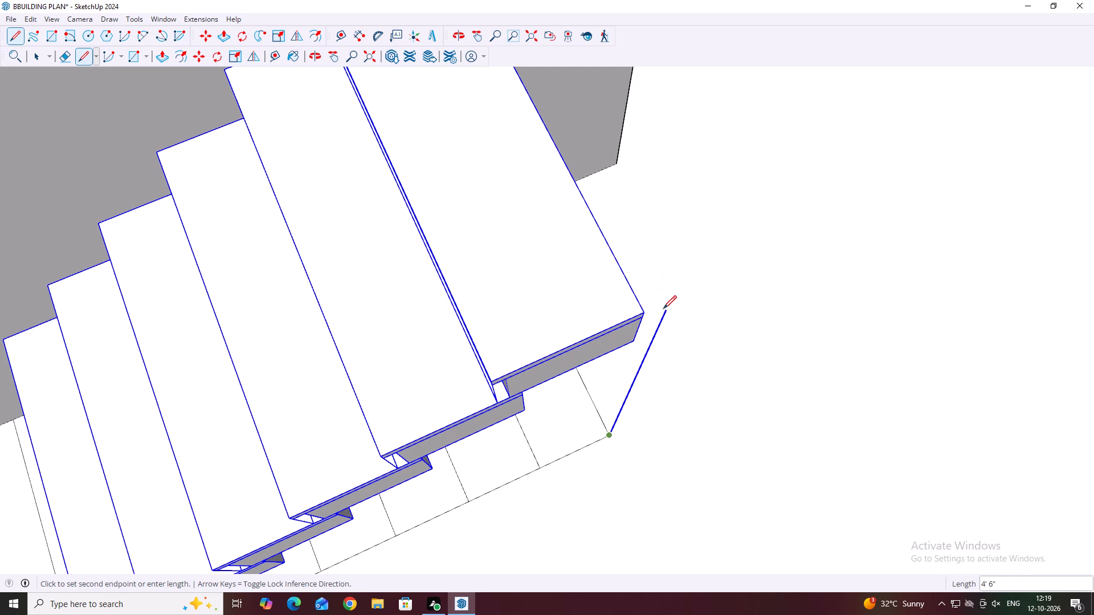
{"action": "left_click", "coordinate": [663, 309]}
{"action": "key", "text": "space"}
Move the second flight by its highest step's lower front corner onto the vertical reference line.
{"action": "middle_click_drag", "start_coordinate": [650, 349], "coordinate": [603, 346]}
{"action": "middle_click_drag", "start_coordinate": [599, 363], "coordinate": [573, 361]}
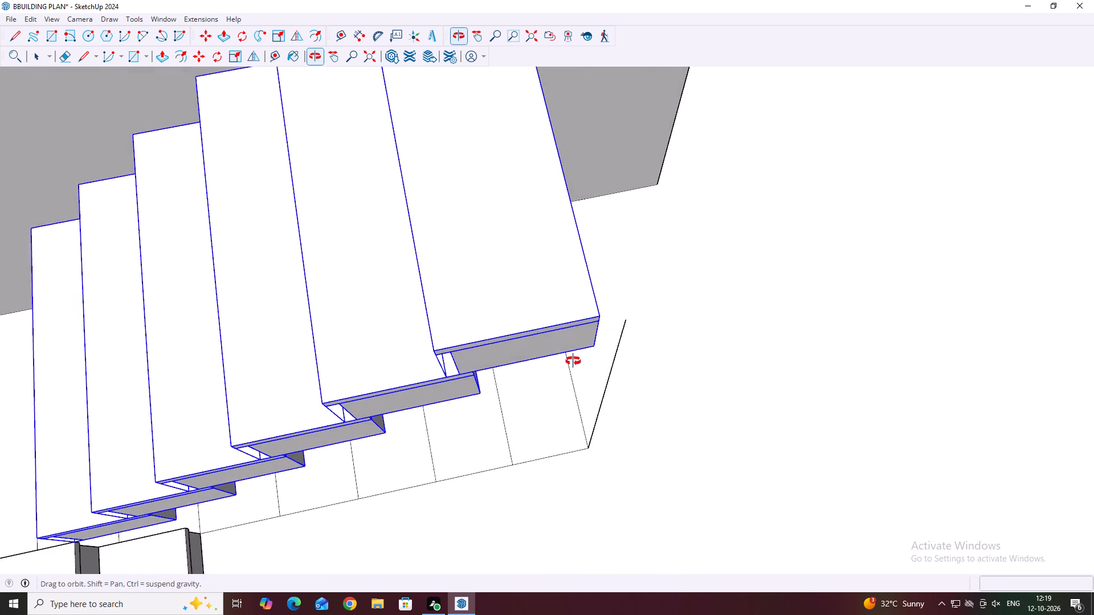
{"action": "middle_click_drag", "start_coordinate": [573, 361], "coordinate": [552, 370]}
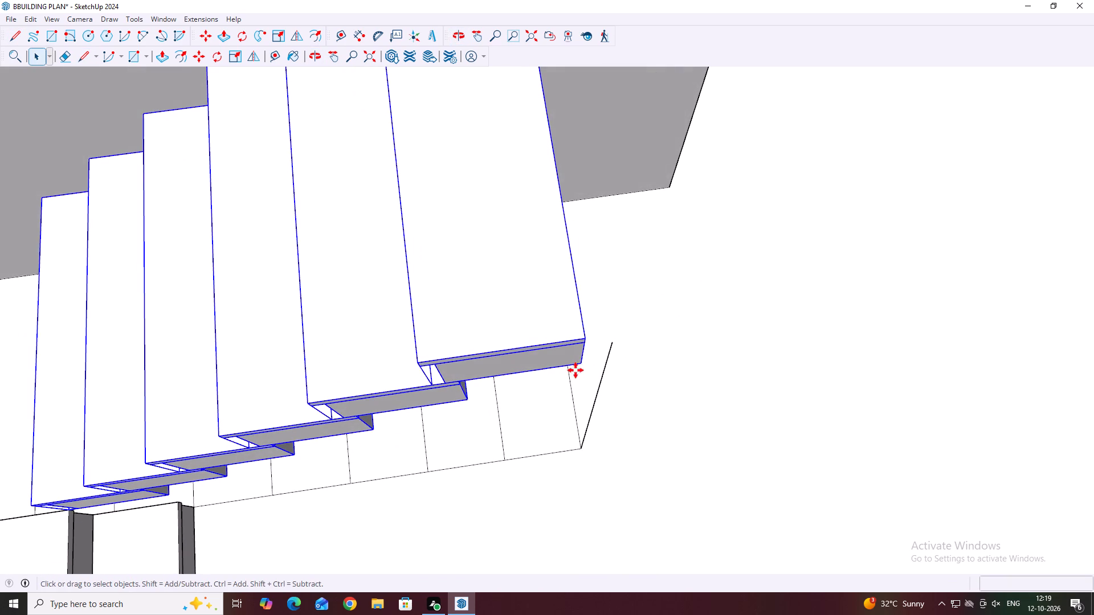
{"action": "key", "text": "m"}
{"action": "scroll", "coordinate": [577, 366], "scroll_direction": "up", "scroll_amount": 3}
{"action": "left_click", "coordinate": [581, 364]}
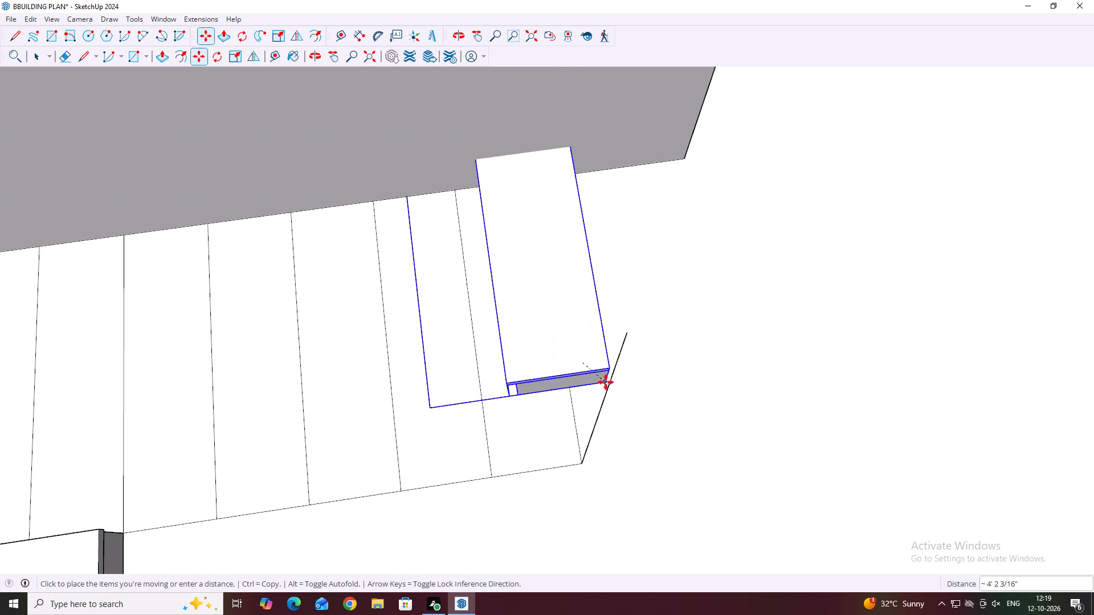
{"action": "left_click", "coordinate": [611, 384]}
Examine the second flight's alignment with the reference line, the floor outline and the side wall from several angles.
{"action": "middle_click_drag", "start_coordinate": [614, 406], "coordinate": [455, 424]}
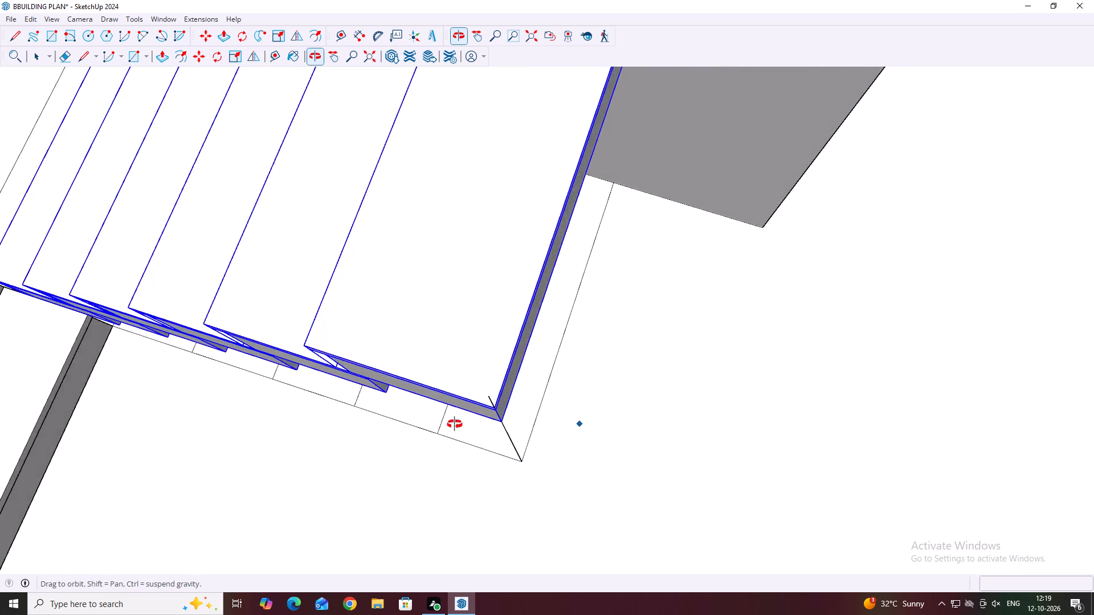
{"action": "middle_click_drag", "start_coordinate": [455, 424], "coordinate": [451, 423]}
{"action": "middle_click_drag", "start_coordinate": [501, 418], "coordinate": [414, 352]}
{"action": "scroll", "coordinate": [440, 325], "scroll_direction": "down", "scroll_amount": 9}
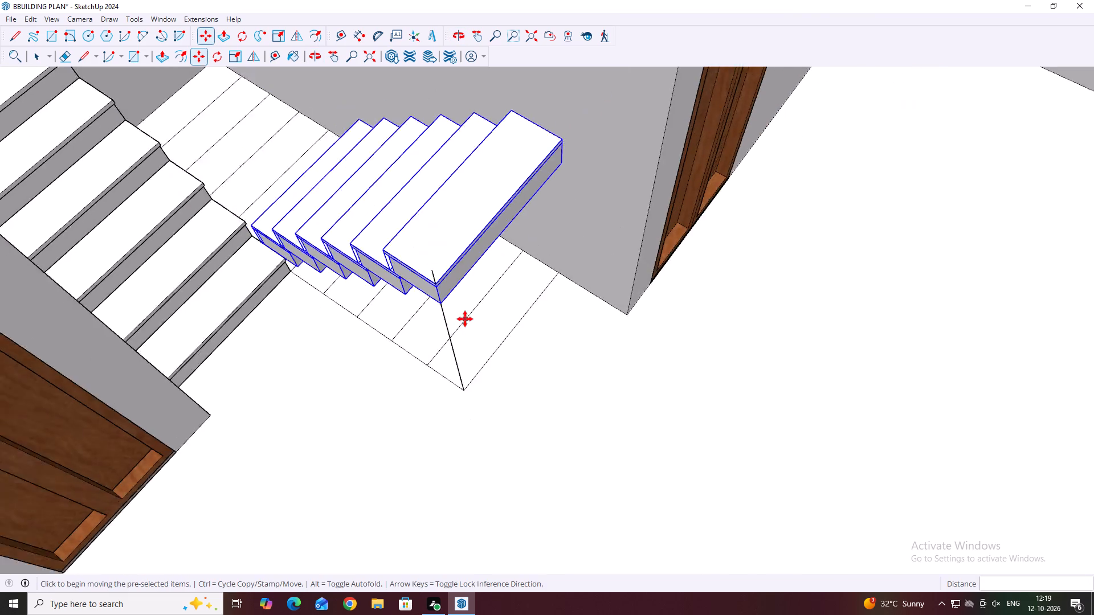
{"action": "scroll", "coordinate": [465, 319], "scroll_direction": "down", "scroll_amount": 2}
{"action": "middle_click_drag", "start_coordinate": [483, 318], "coordinate": [387, 284]}
{"action": "middle_click_drag", "start_coordinate": [462, 275], "coordinate": [391, 247]}
{"action": "scroll", "coordinate": [428, 251], "scroll_direction": "up", "scroll_amount": 3}
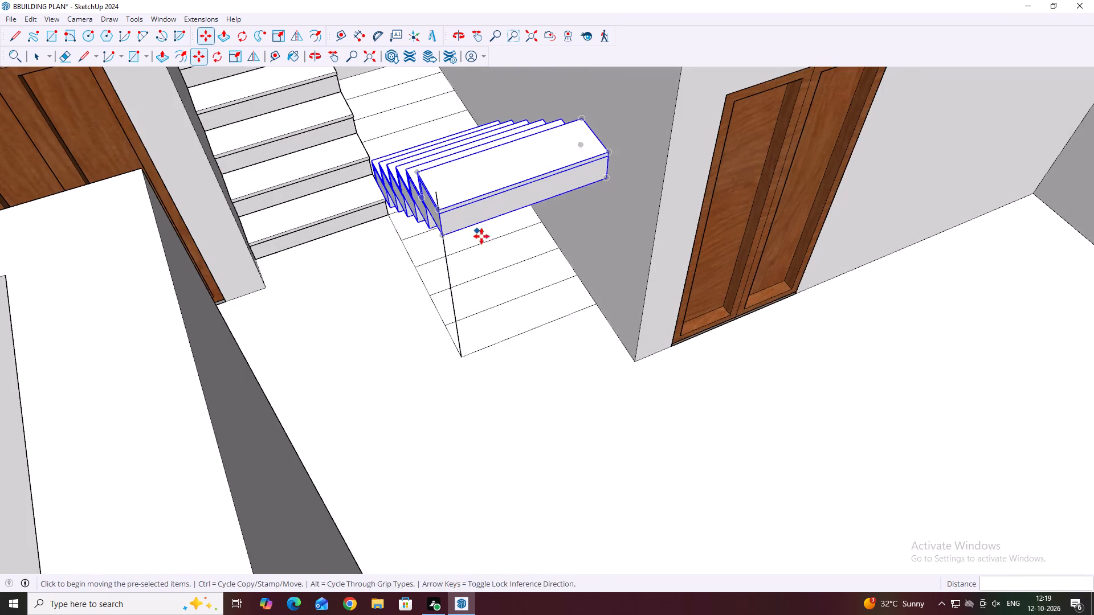
{"action": "middle_click_drag", "start_coordinate": [478, 237], "coordinate": [425, 229]}
{"action": "scroll", "coordinate": [497, 221], "scroll_direction": "up", "scroll_amount": 4}
{"action": "middle_click_drag", "start_coordinate": [547, 210], "coordinate": [554, 182]}
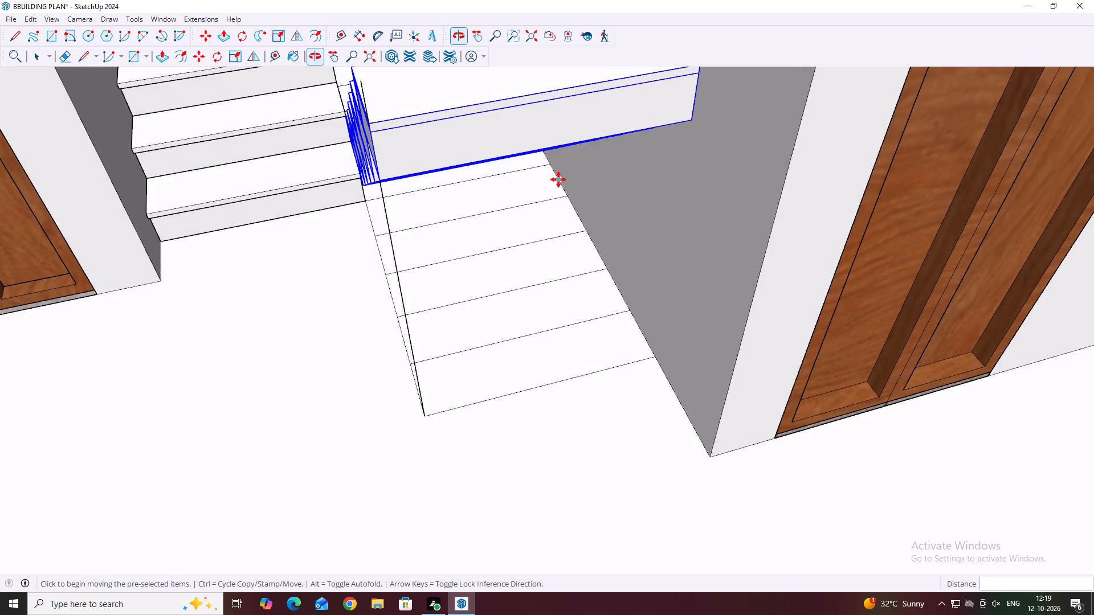
{"action": "scroll", "coordinate": [599, 165], "scroll_direction": "down", "scroll_amount": 4}
Nudge the second flight so its lowest step's bottom edge meets the upper nosing corner of the first flight's lowest step.
{"action": "middle_click_drag", "start_coordinate": [572, 301], "coordinate": [695, 331]}
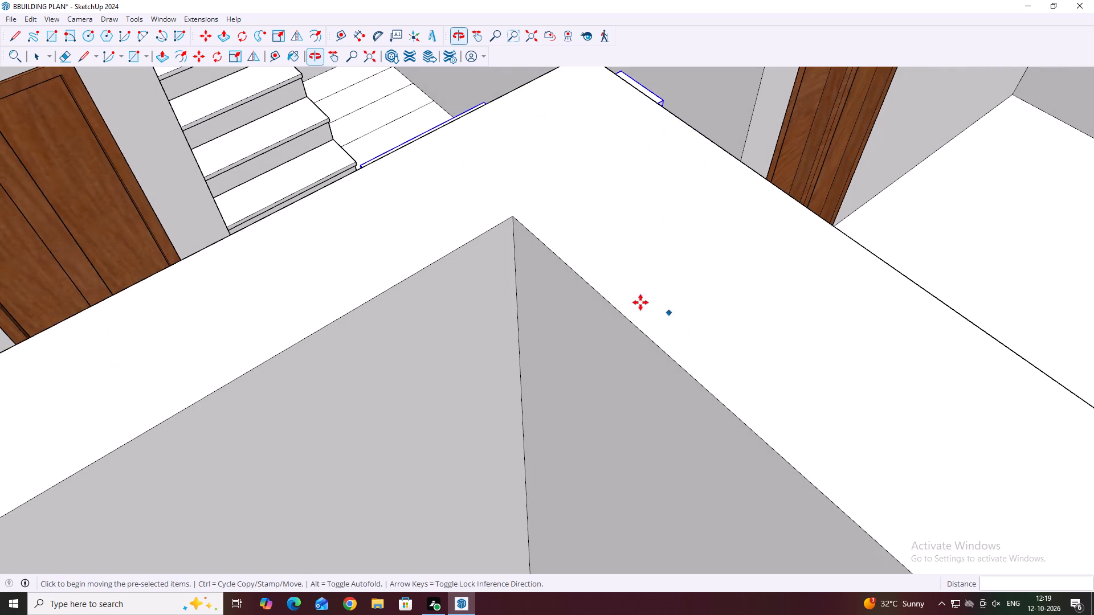
{"action": "middle_click_drag", "start_coordinate": [315, 170], "coordinate": [401, 240]}
{"action": "scroll", "coordinate": [362, 285], "scroll_direction": "up", "scroll_amount": 8}
{"action": "middle_click_drag", "start_coordinate": [361, 243], "coordinate": [417, 226]}
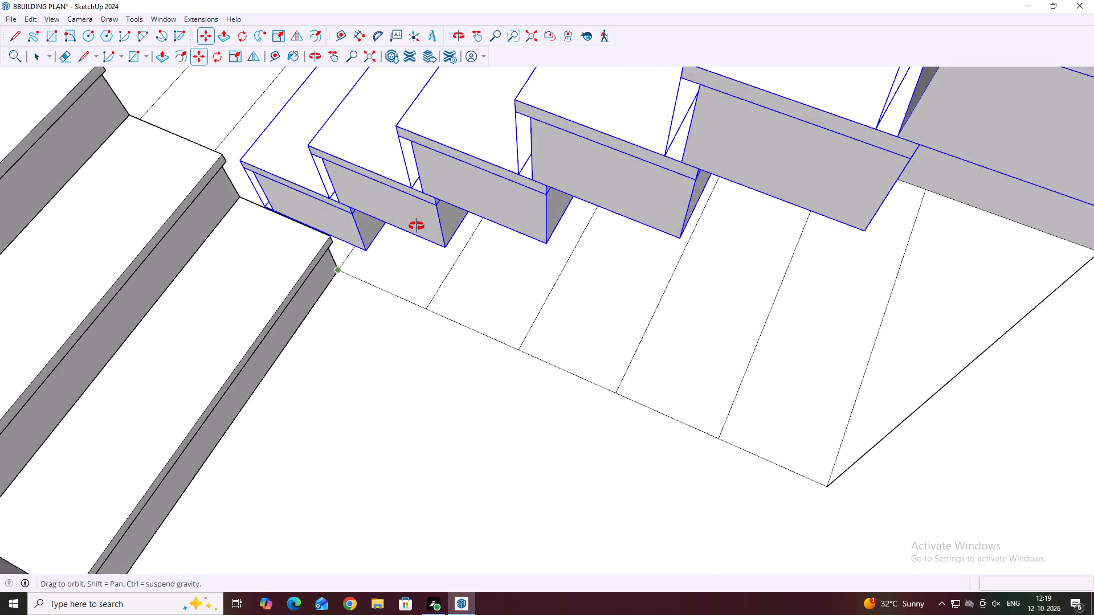
{"action": "middle_click_drag", "start_coordinate": [417, 226], "coordinate": [420, 222]}
{"action": "scroll", "coordinate": [349, 252], "scroll_direction": "up", "scroll_amount": 12}
{"action": "left_click", "coordinate": [300, 223]}
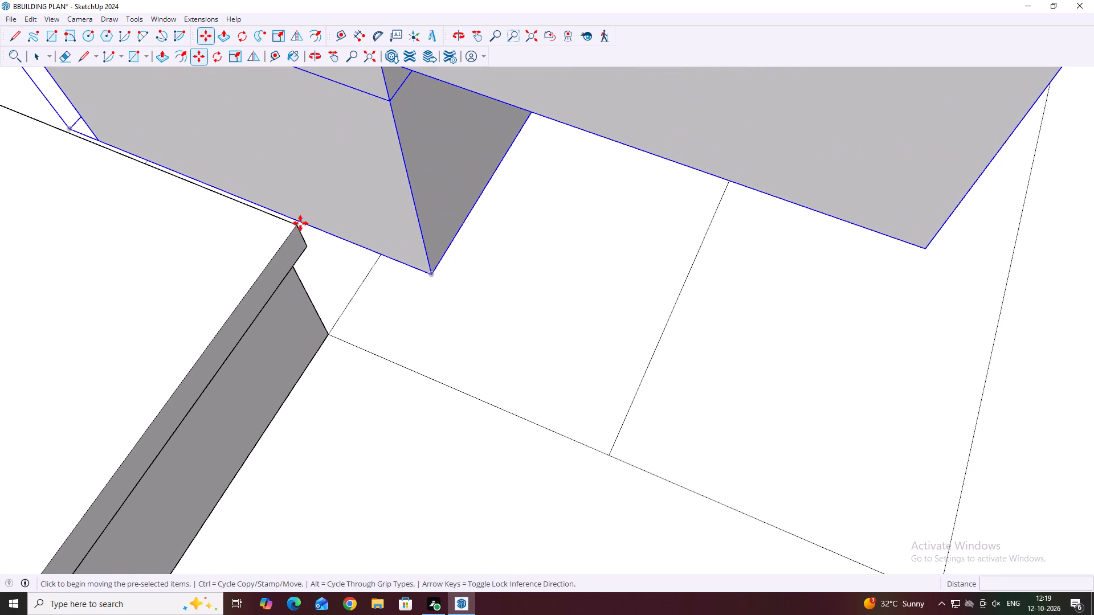
{"action": "left_click", "coordinate": [297, 225]}
{"action": "middle_click_drag", "start_coordinate": [305, 264], "coordinate": [345, 218]}
{"action": "scroll", "coordinate": [292, 253], "scroll_direction": "up", "scroll_amount": 3}
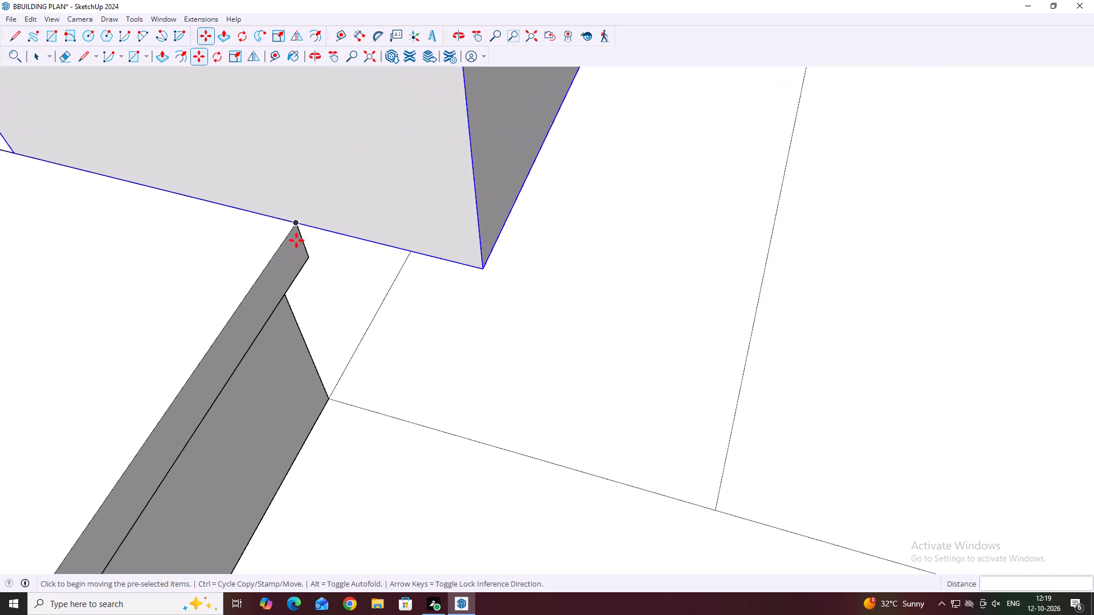
Move the second flight about 7 1/8" from the first flight's lowest nosing corner onto the nearby floor tread line.
{"action": "scroll", "coordinate": [296, 240], "scroll_direction": "up", "scroll_amount": 4}
{"action": "left_click", "coordinate": [293, 223]}
{"action": "scroll", "coordinate": [303, 300], "scroll_direction": "up", "scroll_amount": 2}
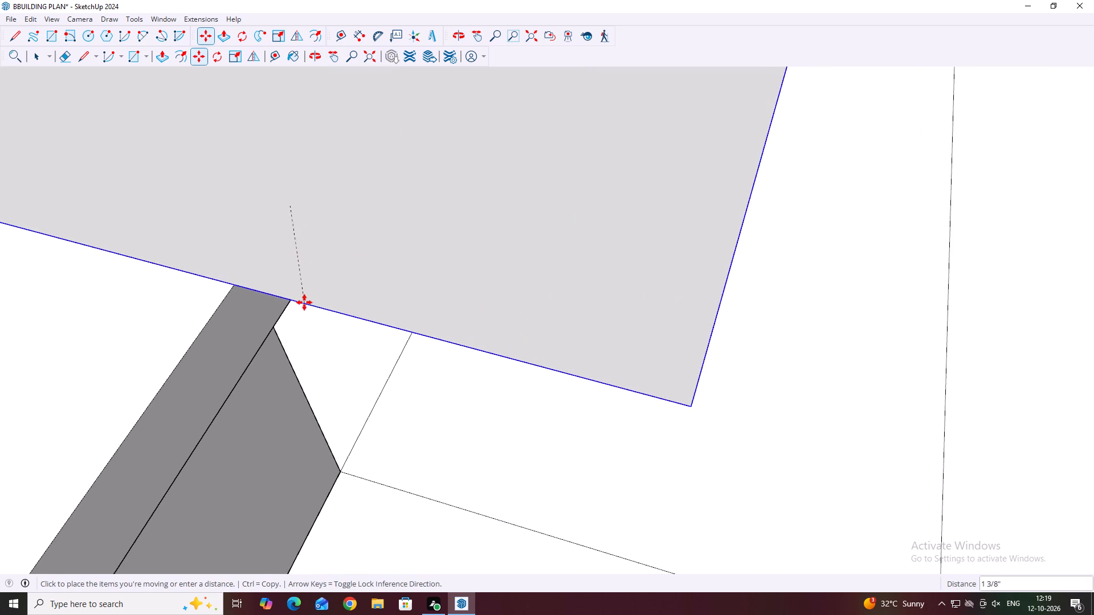
{"action": "scroll", "coordinate": [307, 299], "scroll_direction": "up", "scroll_amount": 1}
{"action": "key", "text": "Down"}
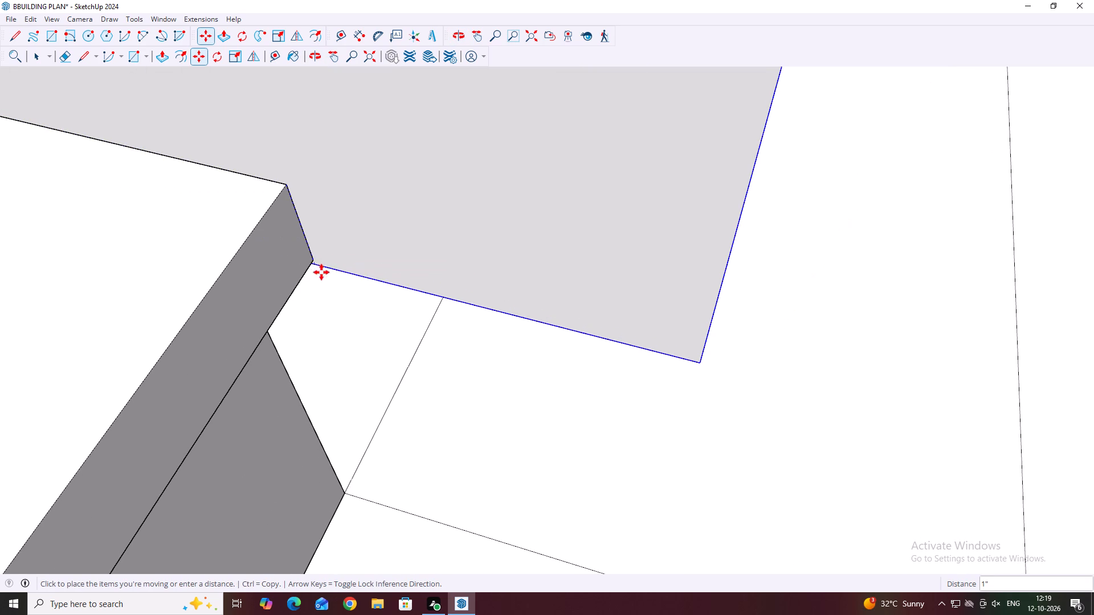
{"action": "scroll", "coordinate": [364, 408], "scroll_direction": "up", "scroll_amount": 2}
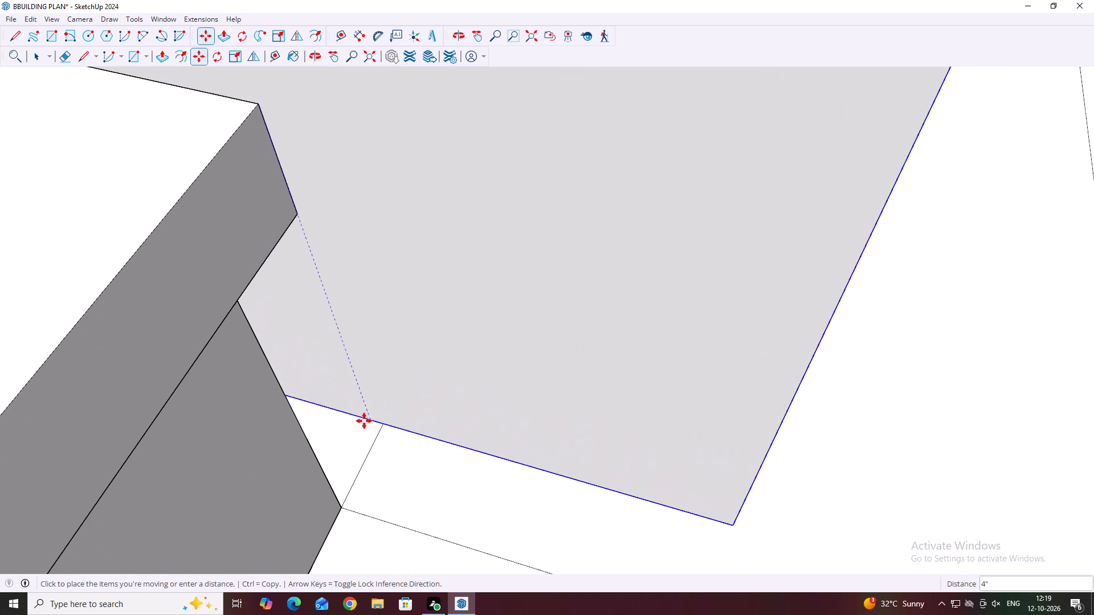
{"action": "scroll", "coordinate": [375, 441], "scroll_direction": "up", "scroll_amount": 9}
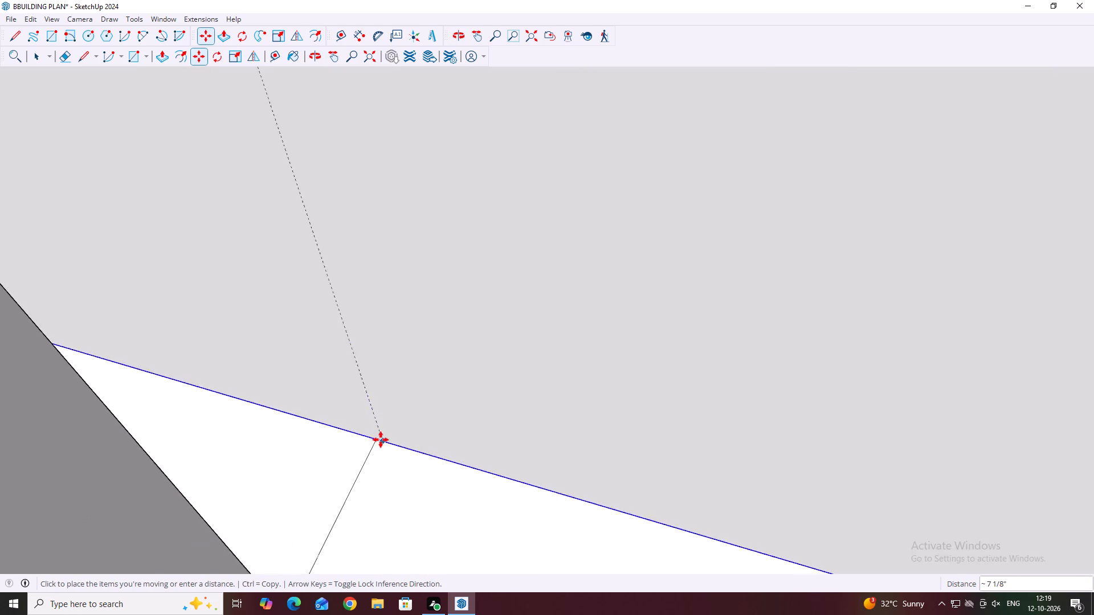
{"action": "scroll", "coordinate": [381, 440], "scroll_direction": "up", "scroll_amount": 5}
{"action": "left_click", "coordinate": [378, 440]}
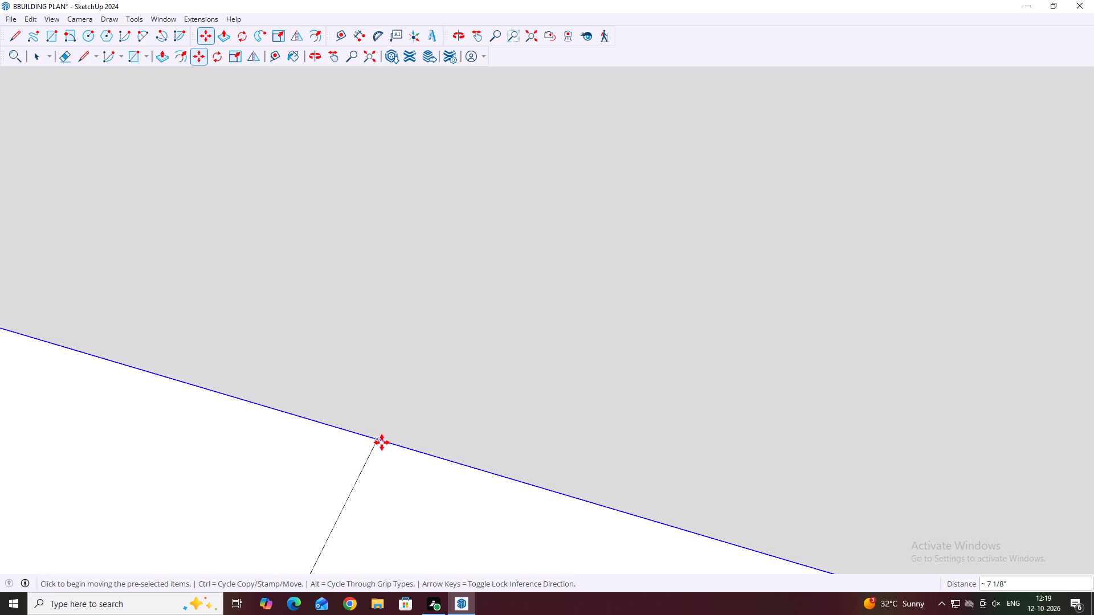
Move the second flight about 3" from its lowest riser face toward the first flight's lowest nosing corner.
{"action": "scroll", "coordinate": [359, 430], "scroll_direction": "down", "scroll_amount": 20}
{"action": "scroll", "coordinate": [359, 430], "scroll_direction": "down", "scroll_amount": 19}
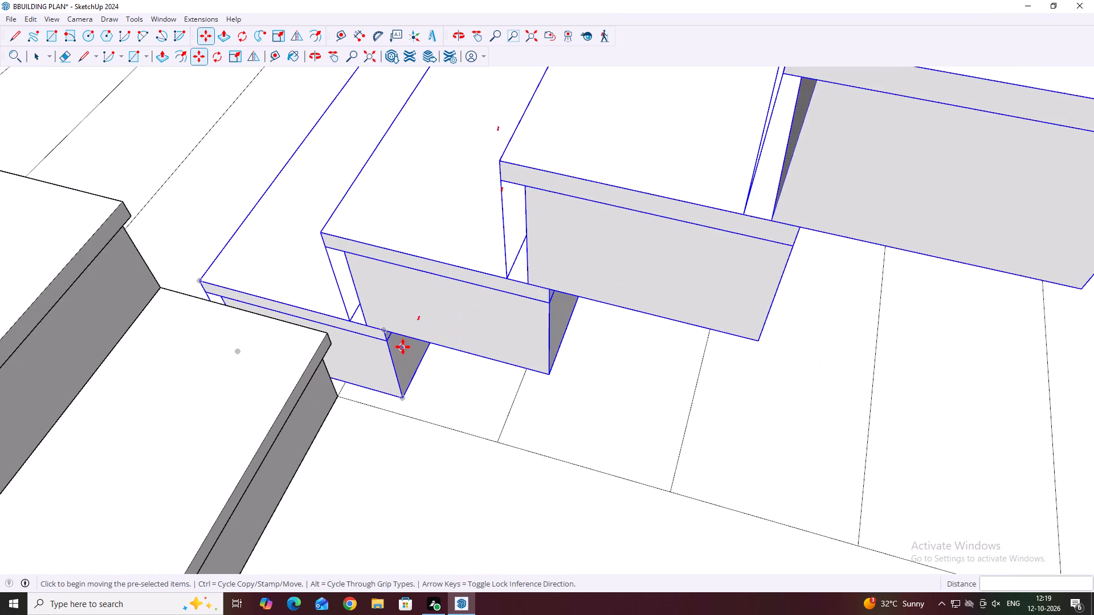
{"action": "middle_click_drag", "start_coordinate": [399, 346], "coordinate": [360, 441]}
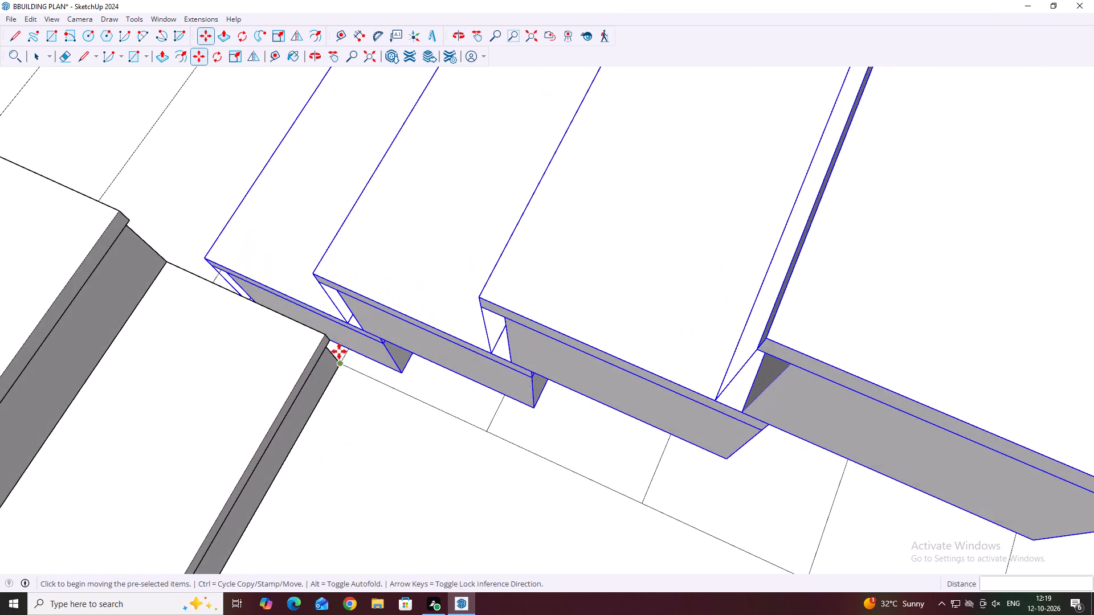
{"action": "scroll", "coordinate": [337, 350], "scroll_direction": "up", "scroll_amount": 11}
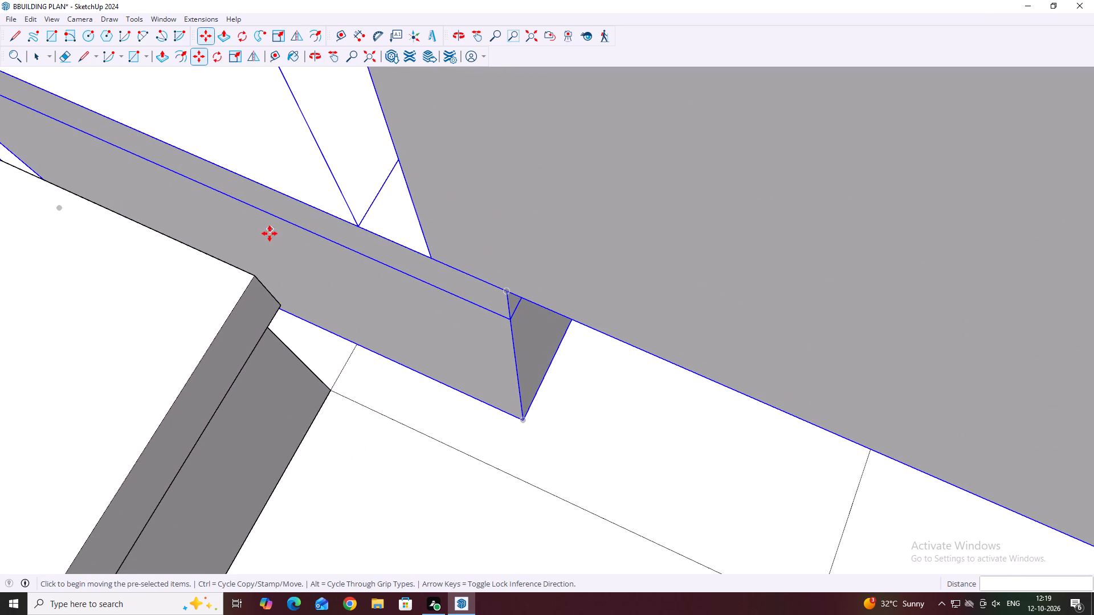
{"action": "left_click", "coordinate": [267, 242]}
{"action": "left_click", "coordinate": [251, 272]}
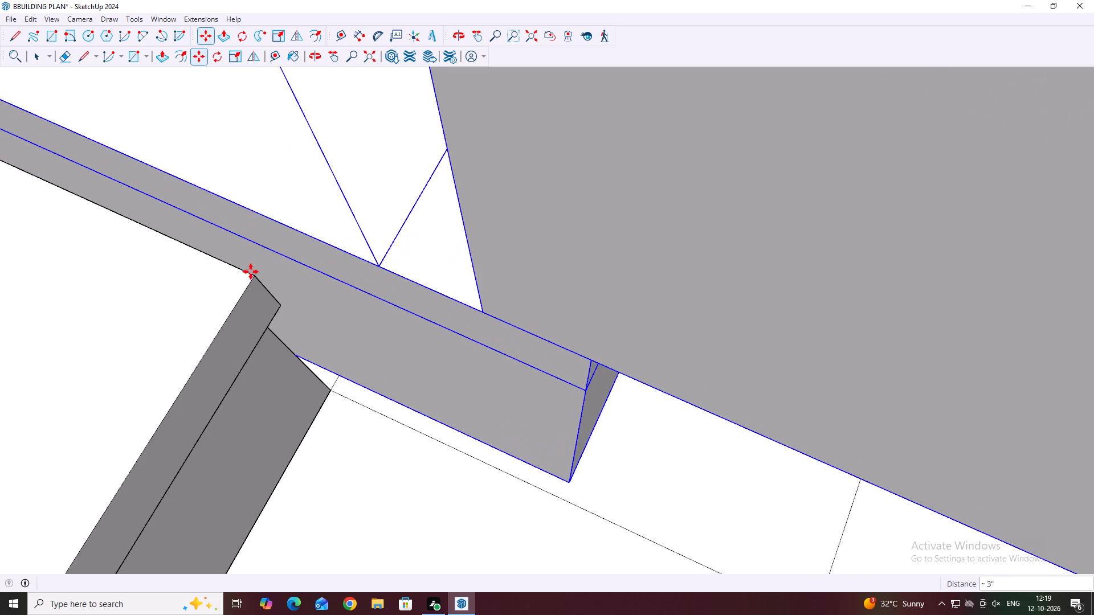
Delete the vertical reference line at the stair outline's free front corner.
{"action": "scroll", "coordinate": [273, 276], "scroll_direction": "down", "scroll_amount": 4}
{"action": "middle_click_drag", "start_coordinate": [275, 275], "coordinate": [342, 290]}
{"action": "scroll", "coordinate": [335, 292], "scroll_direction": "down", "scroll_amount": 6}
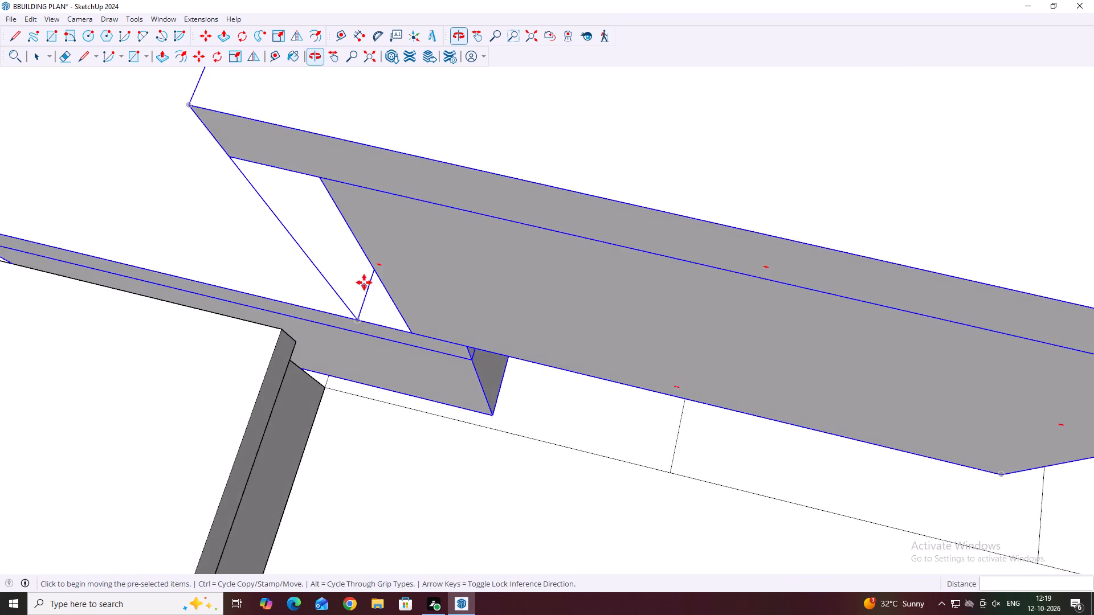
{"action": "scroll", "coordinate": [364, 282], "scroll_direction": "down", "scroll_amount": 20}
{"action": "scroll", "coordinate": [364, 282], "scroll_direction": "down", "scroll_amount": 13}
{"action": "middle_click", "coordinate": [265, 277]}
{"action": "middle_click", "coordinate": [250, 270]}
{"action": "middle_click", "coordinate": [244, 263]}
{"action": "middle_click_drag", "start_coordinate": [387, 282], "coordinate": [312, 280]}
{"action": "key", "text": "space"}
{"action": "left_click", "coordinate": [489, 399]}
{"action": "scroll", "coordinate": [467, 297], "scroll_direction": "up", "scroll_amount": 7}
{"action": "left_click", "coordinate": [470, 274]}
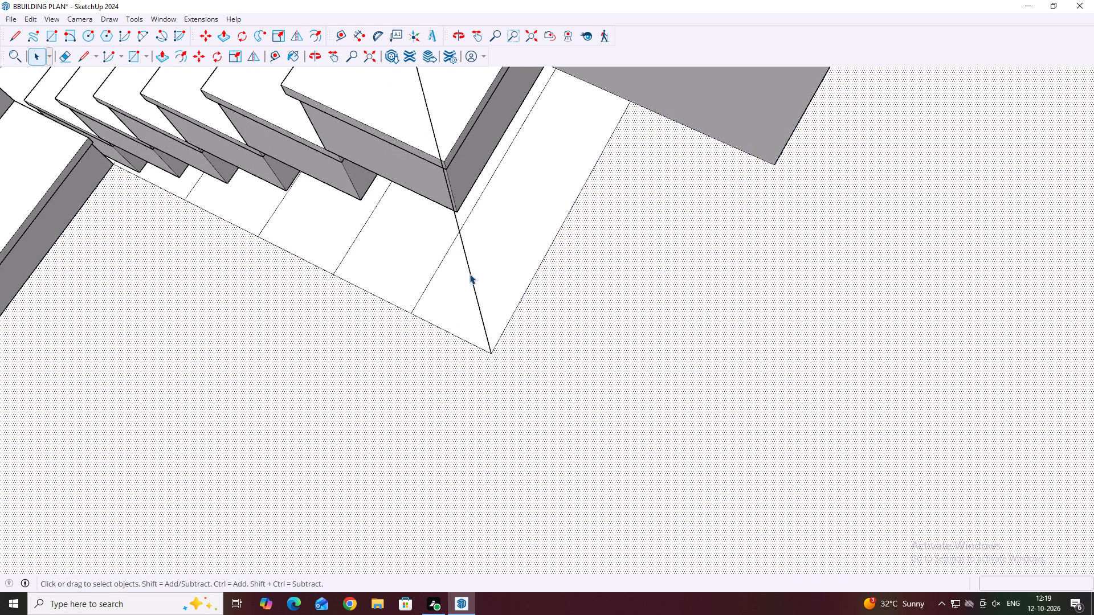
{"action": "key", "text": "Delete"}
Examine the second flight's placement against the first flight, the floor outline and the side wall from several angles.
{"action": "scroll", "coordinate": [463, 255], "scroll_direction": "down", "scroll_amount": 3}
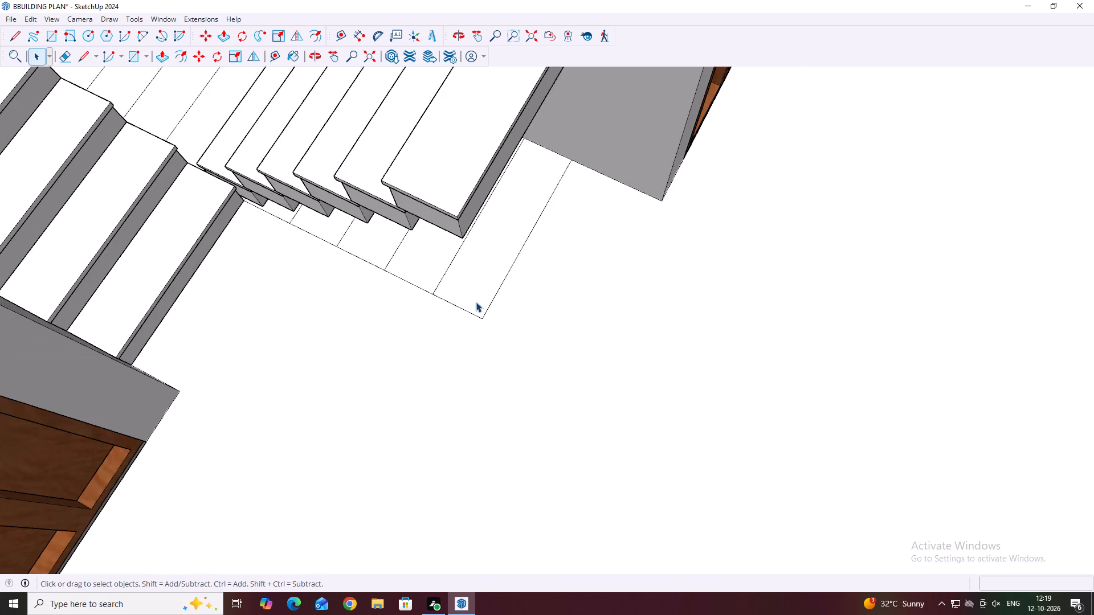
{"action": "scroll", "coordinate": [476, 302], "scroll_direction": "down", "scroll_amount": 9}
{"action": "middle_click_drag", "start_coordinate": [494, 221], "coordinate": [418, 300]}
{"action": "scroll", "coordinate": [448, 157], "scroll_direction": "up", "scroll_amount": 3}
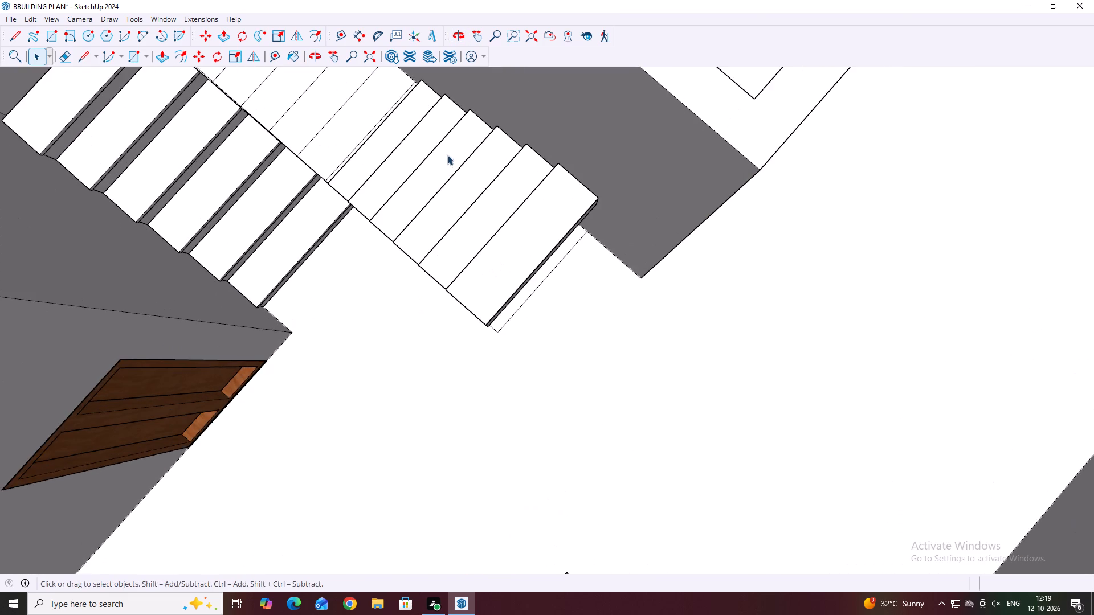
{"action": "middle_click_drag", "start_coordinate": [484, 194], "coordinate": [626, 155]}
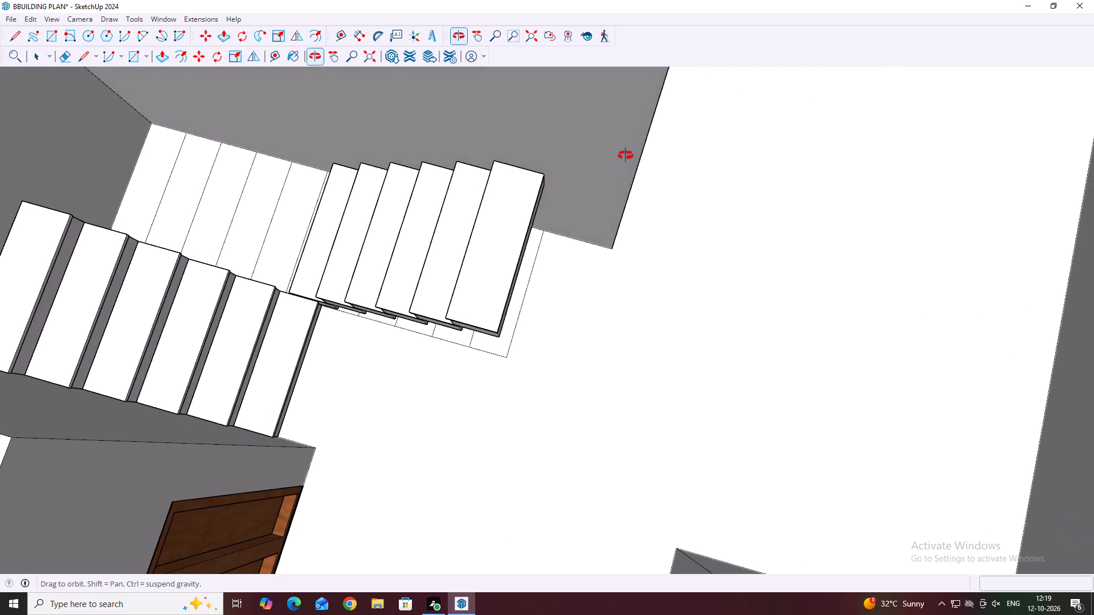
{"action": "middle_click_drag", "start_coordinate": [626, 155], "coordinate": [633, 154]}
{"action": "middle_click_drag", "start_coordinate": [442, 252], "coordinate": [460, 179]}
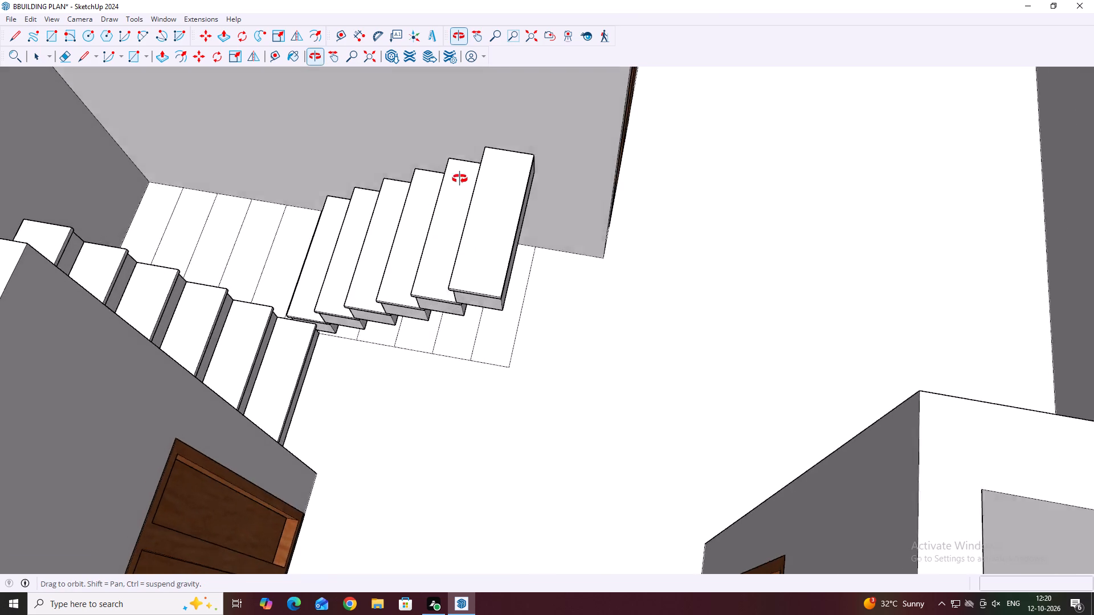
{"action": "middle_click_drag", "start_coordinate": [460, 179], "coordinate": [471, 170]}
{"action": "scroll", "coordinate": [527, 223], "scroll_direction": "down", "scroll_amount": 4}
{"action": "middle_click_drag", "start_coordinate": [582, 244], "coordinate": [326, 132]}
{"action": "middle_click_drag", "start_coordinate": [467, 193], "coordinate": [321, 247]}
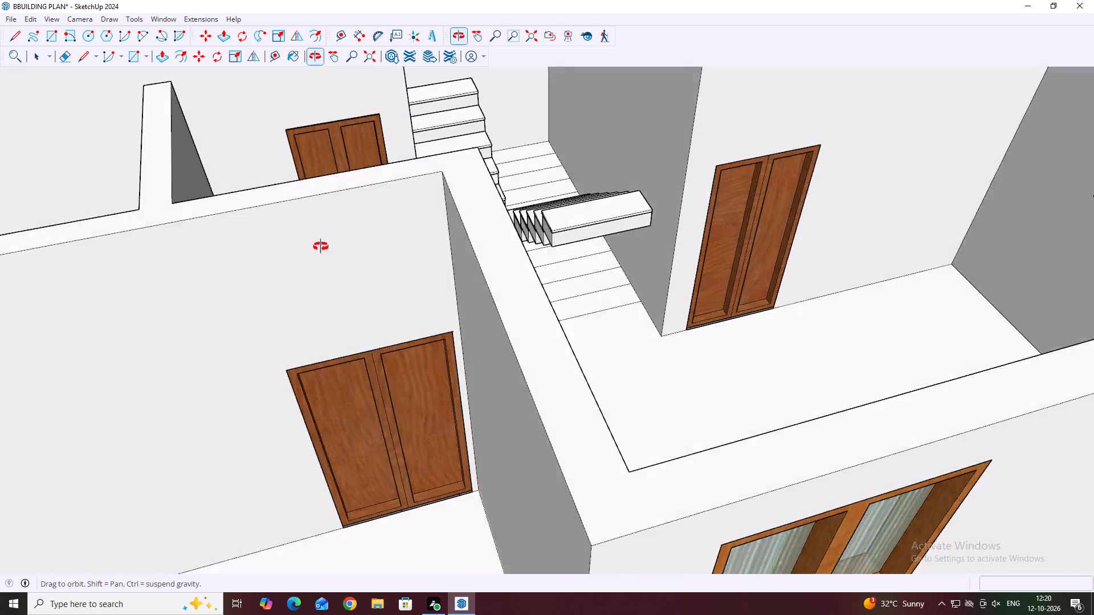
{"action": "middle_click_drag", "start_coordinate": [321, 247], "coordinate": [315, 280]}
{"action": "scroll", "coordinate": [313, 278], "scroll_direction": "down", "scroll_amount": 4}
{"action": "middle_click_drag", "start_coordinate": [529, 186], "coordinate": [472, 272]}
{"action": "scroll", "coordinate": [542, 162], "scroll_direction": "up", "scroll_amount": 3}
{"action": "middle_click_drag", "start_coordinate": [510, 273], "coordinate": [552, 263]}
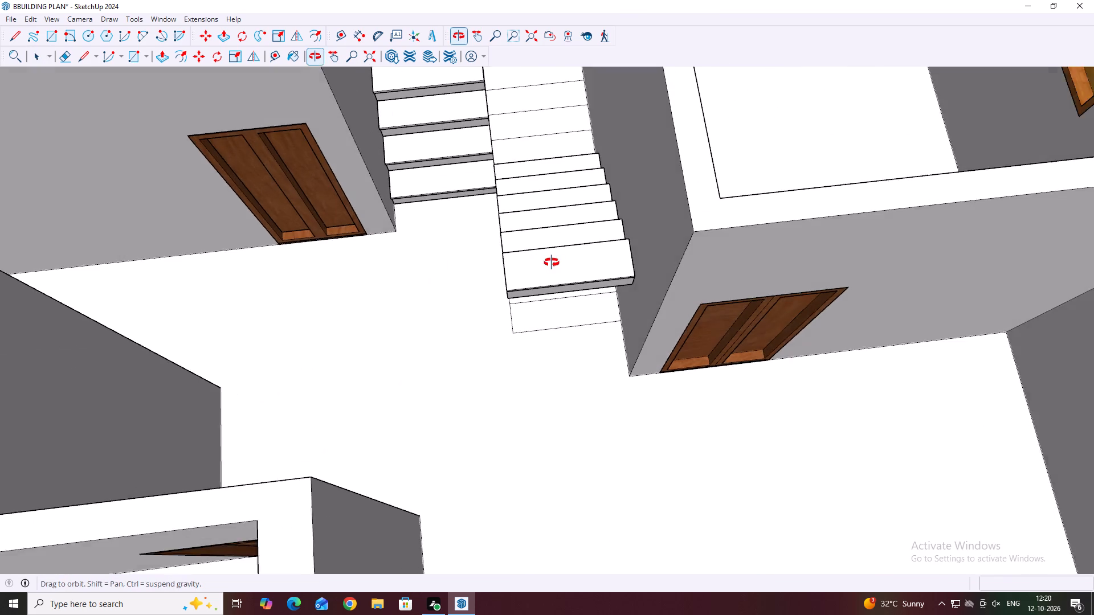
{"action": "middle_click_drag", "start_coordinate": [552, 263], "coordinate": [577, 290]}
{"action": "scroll", "coordinate": [544, 182], "scroll_direction": "up", "scroll_amount": 2}
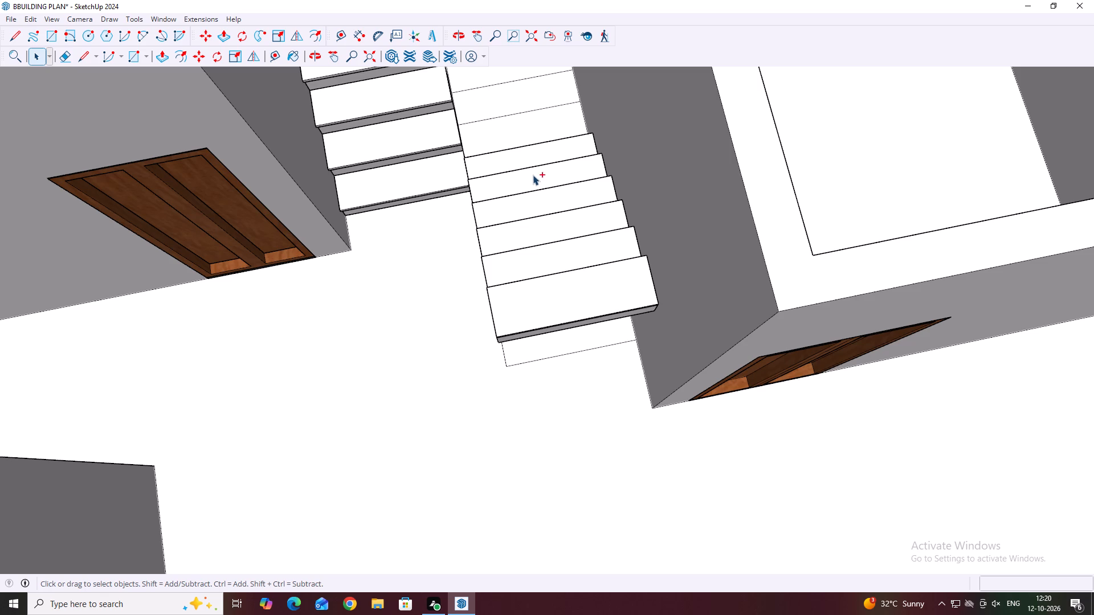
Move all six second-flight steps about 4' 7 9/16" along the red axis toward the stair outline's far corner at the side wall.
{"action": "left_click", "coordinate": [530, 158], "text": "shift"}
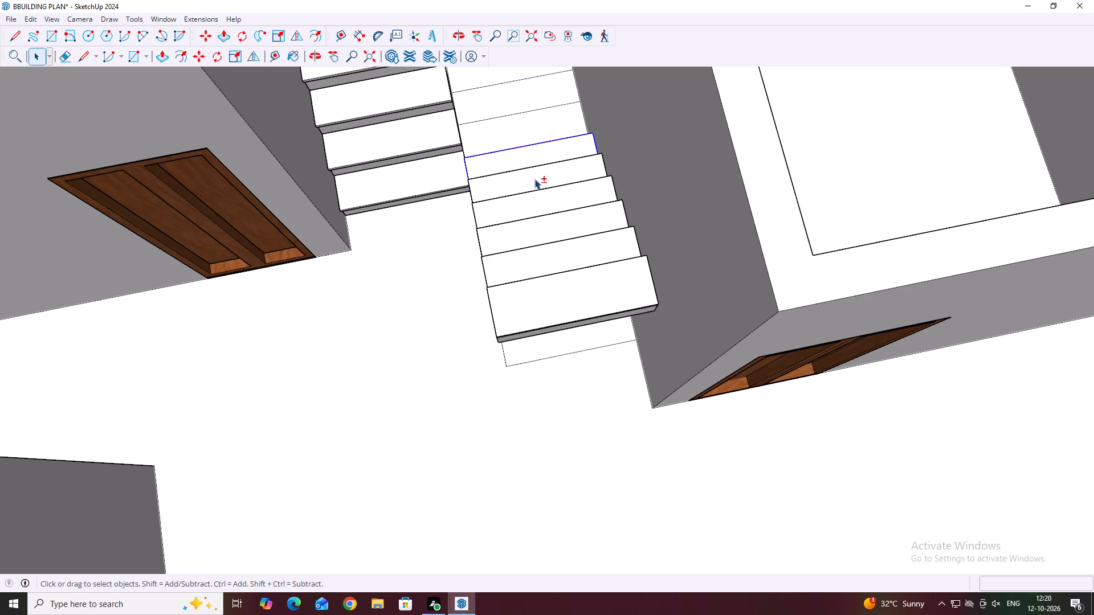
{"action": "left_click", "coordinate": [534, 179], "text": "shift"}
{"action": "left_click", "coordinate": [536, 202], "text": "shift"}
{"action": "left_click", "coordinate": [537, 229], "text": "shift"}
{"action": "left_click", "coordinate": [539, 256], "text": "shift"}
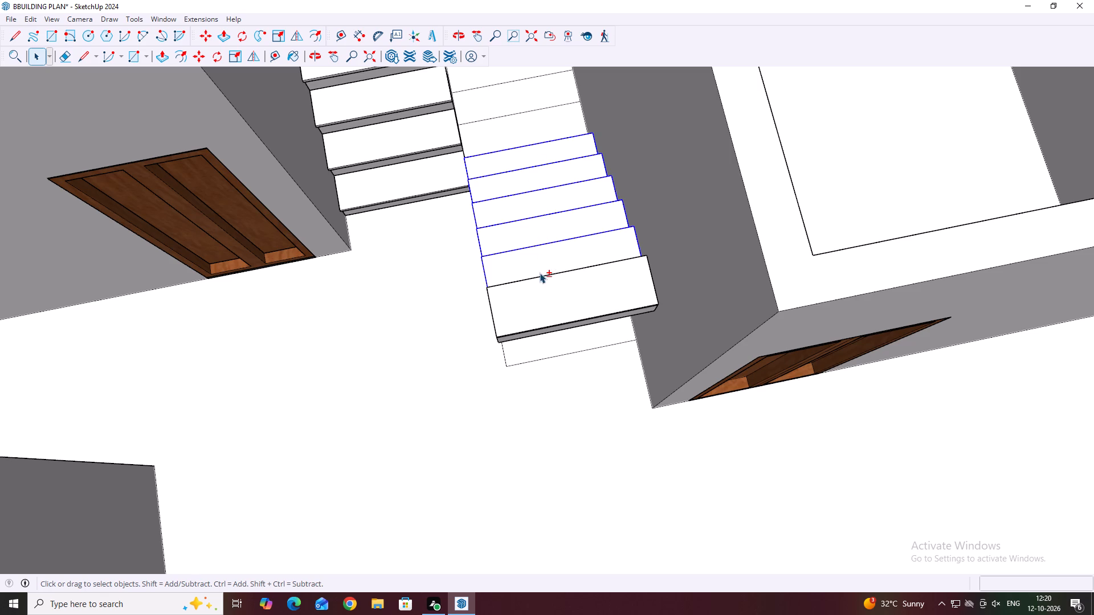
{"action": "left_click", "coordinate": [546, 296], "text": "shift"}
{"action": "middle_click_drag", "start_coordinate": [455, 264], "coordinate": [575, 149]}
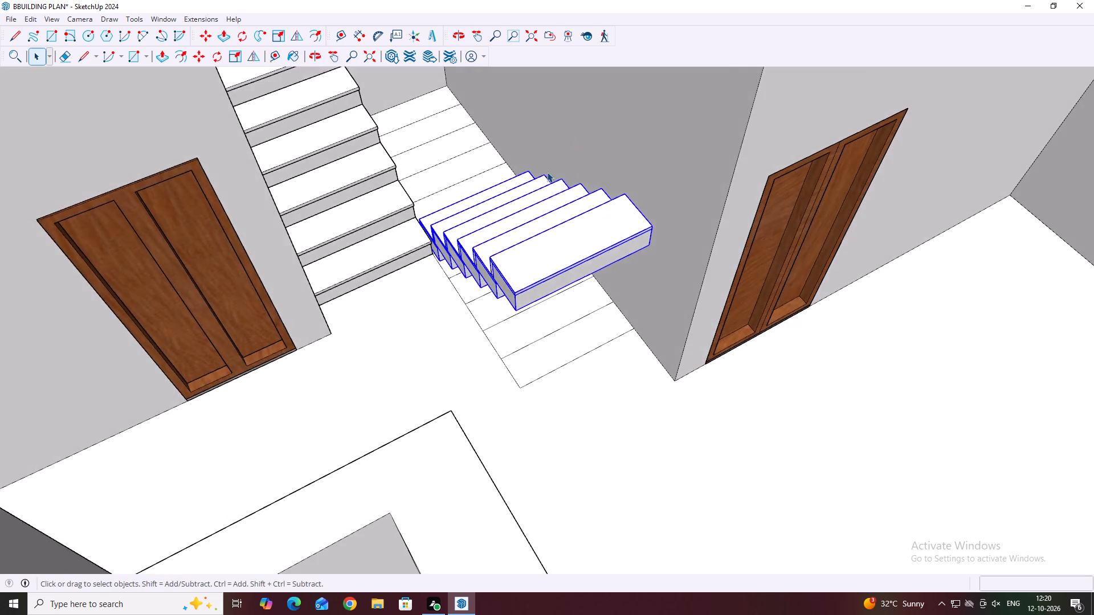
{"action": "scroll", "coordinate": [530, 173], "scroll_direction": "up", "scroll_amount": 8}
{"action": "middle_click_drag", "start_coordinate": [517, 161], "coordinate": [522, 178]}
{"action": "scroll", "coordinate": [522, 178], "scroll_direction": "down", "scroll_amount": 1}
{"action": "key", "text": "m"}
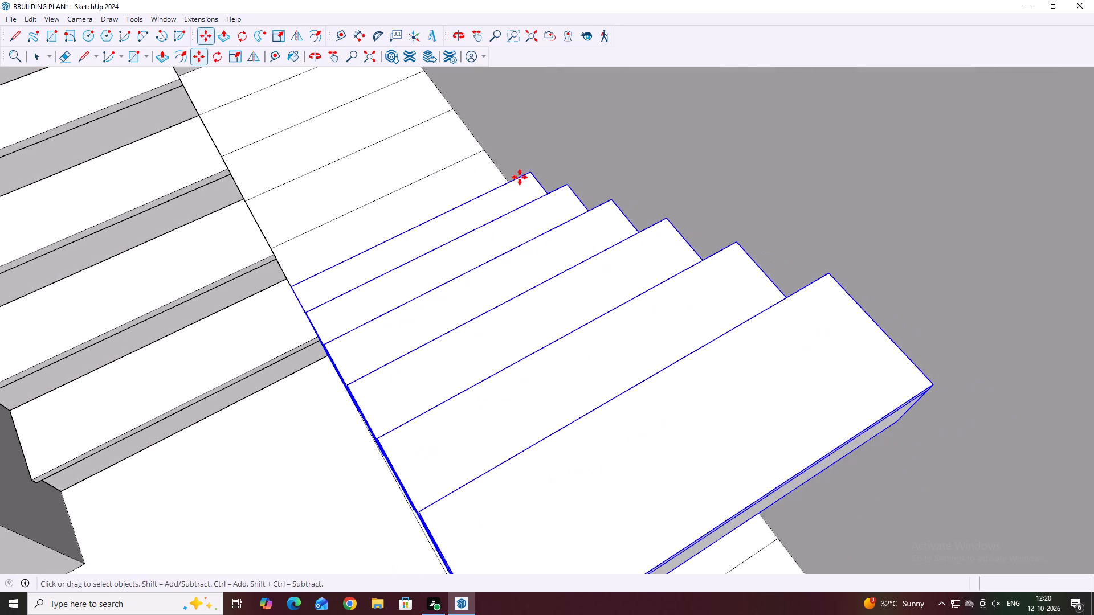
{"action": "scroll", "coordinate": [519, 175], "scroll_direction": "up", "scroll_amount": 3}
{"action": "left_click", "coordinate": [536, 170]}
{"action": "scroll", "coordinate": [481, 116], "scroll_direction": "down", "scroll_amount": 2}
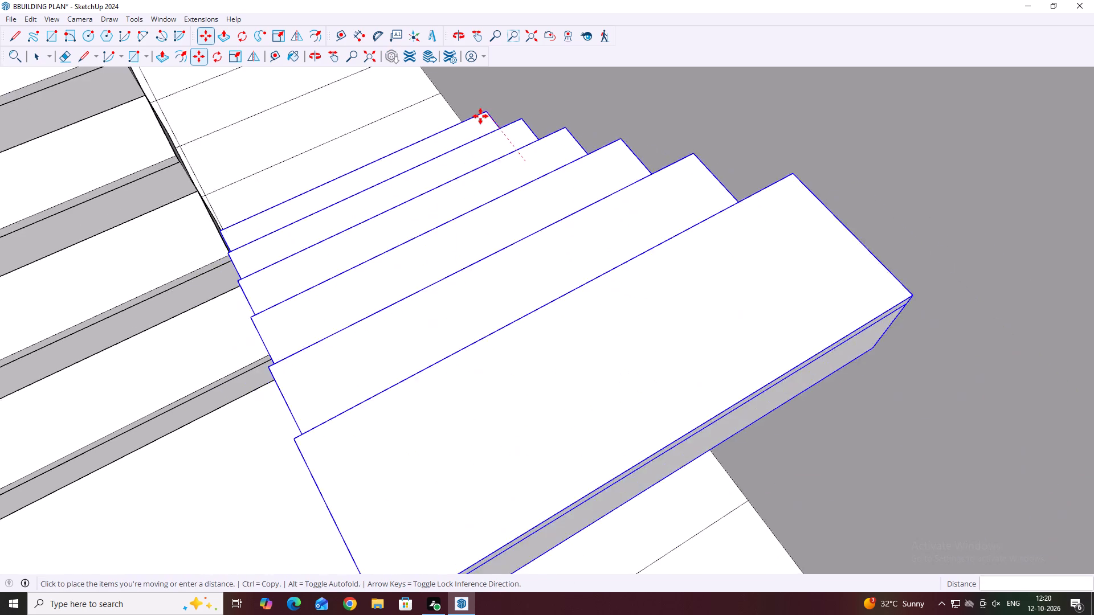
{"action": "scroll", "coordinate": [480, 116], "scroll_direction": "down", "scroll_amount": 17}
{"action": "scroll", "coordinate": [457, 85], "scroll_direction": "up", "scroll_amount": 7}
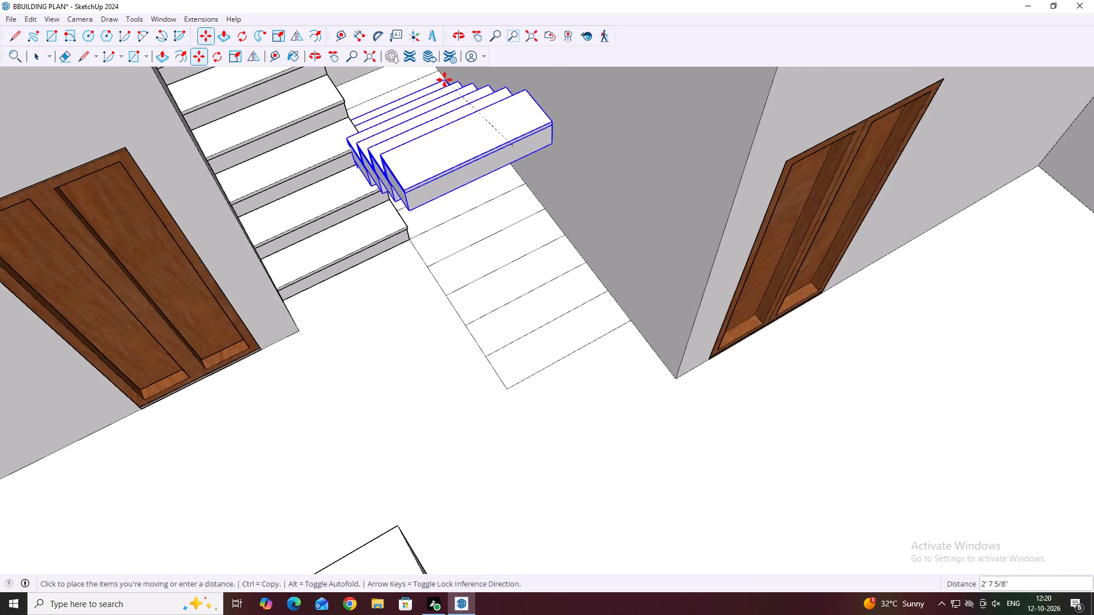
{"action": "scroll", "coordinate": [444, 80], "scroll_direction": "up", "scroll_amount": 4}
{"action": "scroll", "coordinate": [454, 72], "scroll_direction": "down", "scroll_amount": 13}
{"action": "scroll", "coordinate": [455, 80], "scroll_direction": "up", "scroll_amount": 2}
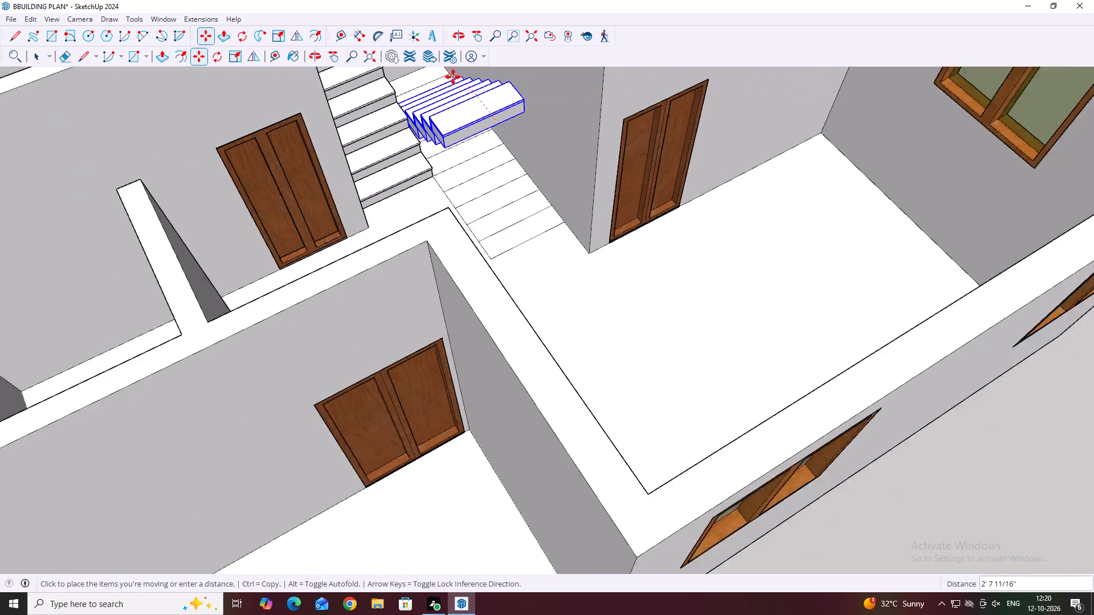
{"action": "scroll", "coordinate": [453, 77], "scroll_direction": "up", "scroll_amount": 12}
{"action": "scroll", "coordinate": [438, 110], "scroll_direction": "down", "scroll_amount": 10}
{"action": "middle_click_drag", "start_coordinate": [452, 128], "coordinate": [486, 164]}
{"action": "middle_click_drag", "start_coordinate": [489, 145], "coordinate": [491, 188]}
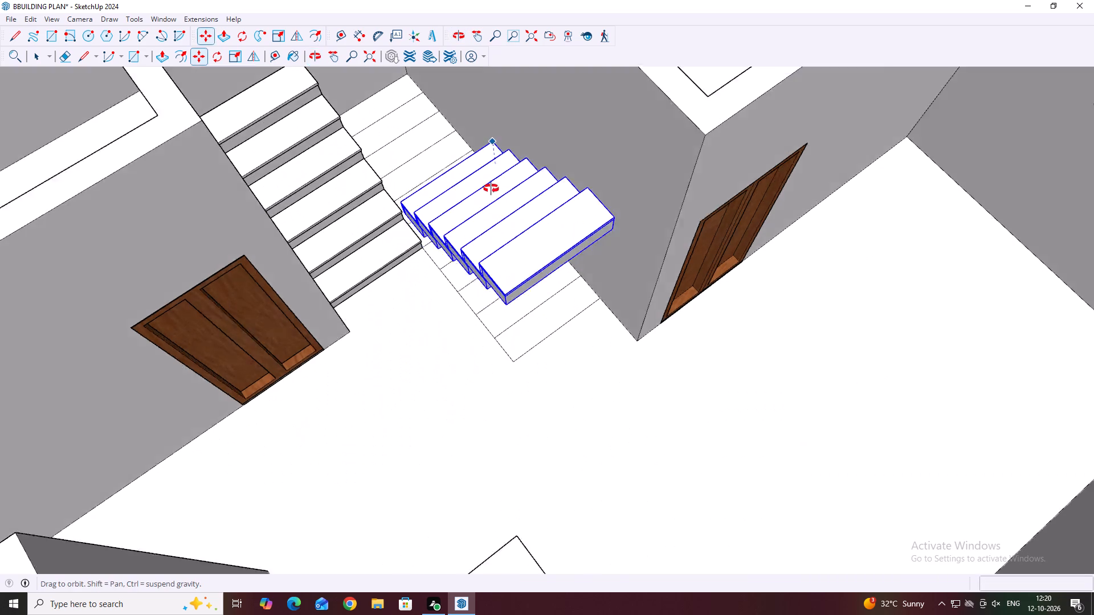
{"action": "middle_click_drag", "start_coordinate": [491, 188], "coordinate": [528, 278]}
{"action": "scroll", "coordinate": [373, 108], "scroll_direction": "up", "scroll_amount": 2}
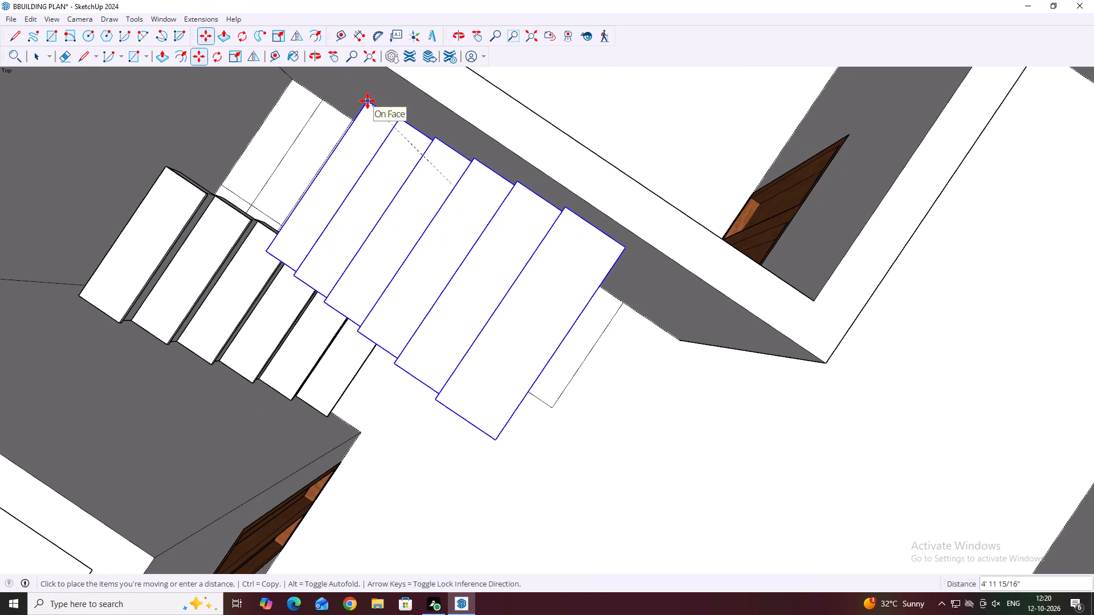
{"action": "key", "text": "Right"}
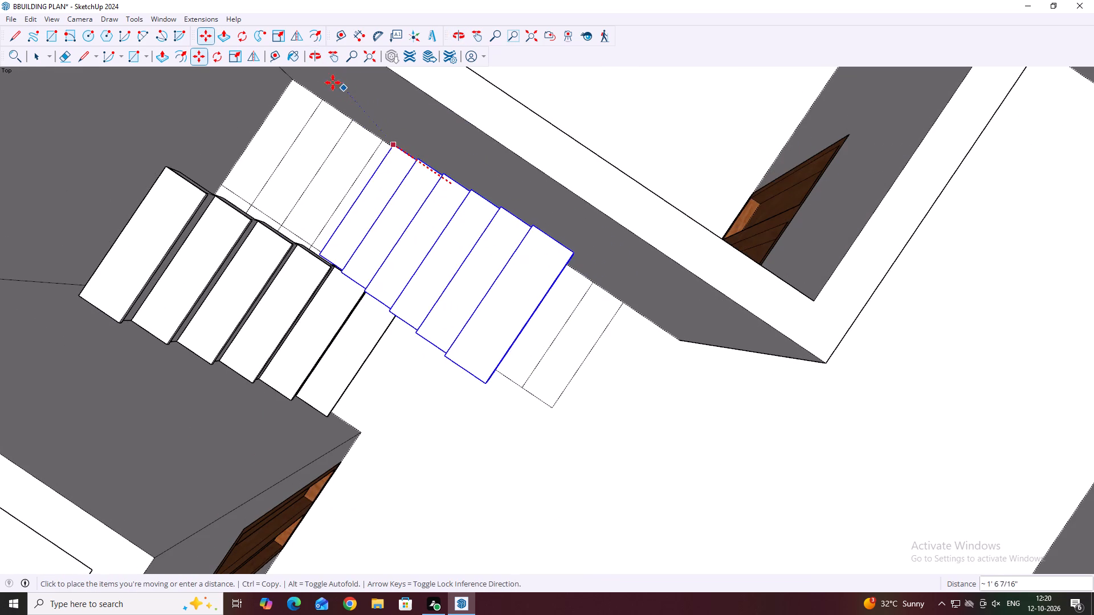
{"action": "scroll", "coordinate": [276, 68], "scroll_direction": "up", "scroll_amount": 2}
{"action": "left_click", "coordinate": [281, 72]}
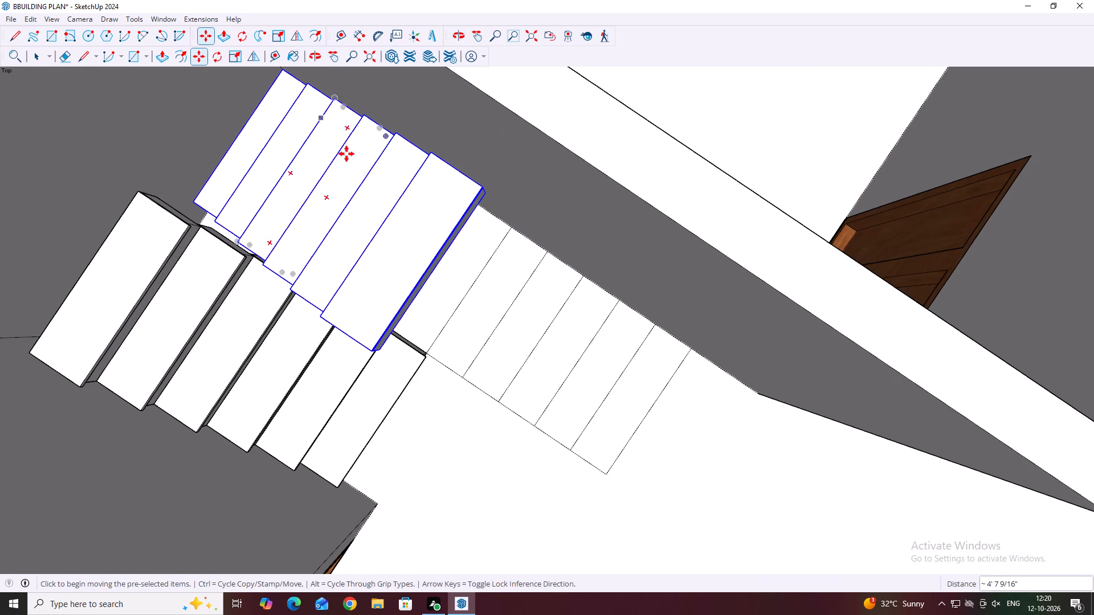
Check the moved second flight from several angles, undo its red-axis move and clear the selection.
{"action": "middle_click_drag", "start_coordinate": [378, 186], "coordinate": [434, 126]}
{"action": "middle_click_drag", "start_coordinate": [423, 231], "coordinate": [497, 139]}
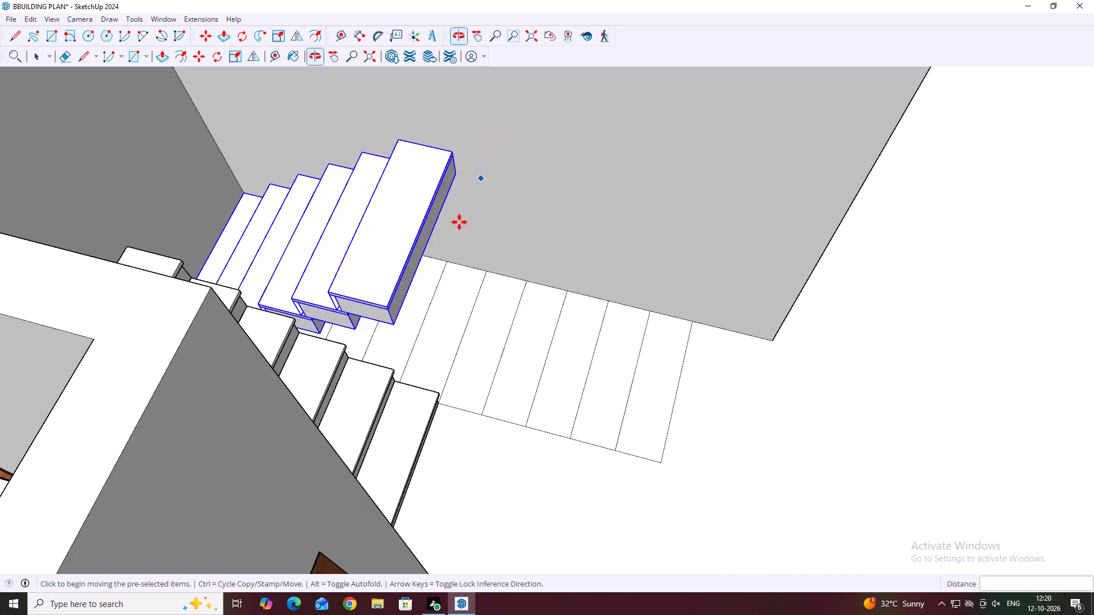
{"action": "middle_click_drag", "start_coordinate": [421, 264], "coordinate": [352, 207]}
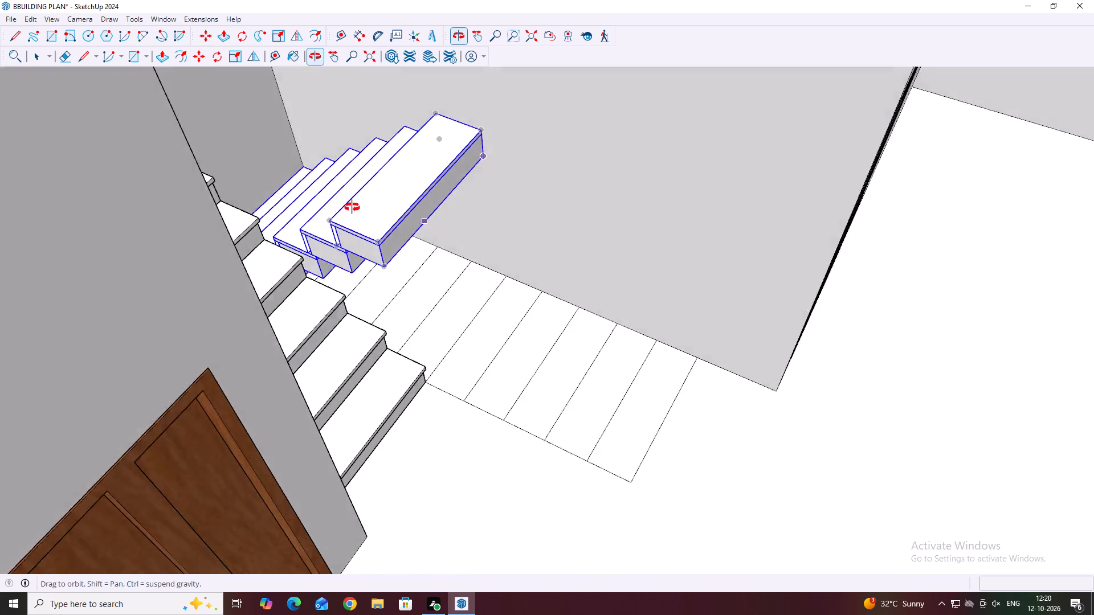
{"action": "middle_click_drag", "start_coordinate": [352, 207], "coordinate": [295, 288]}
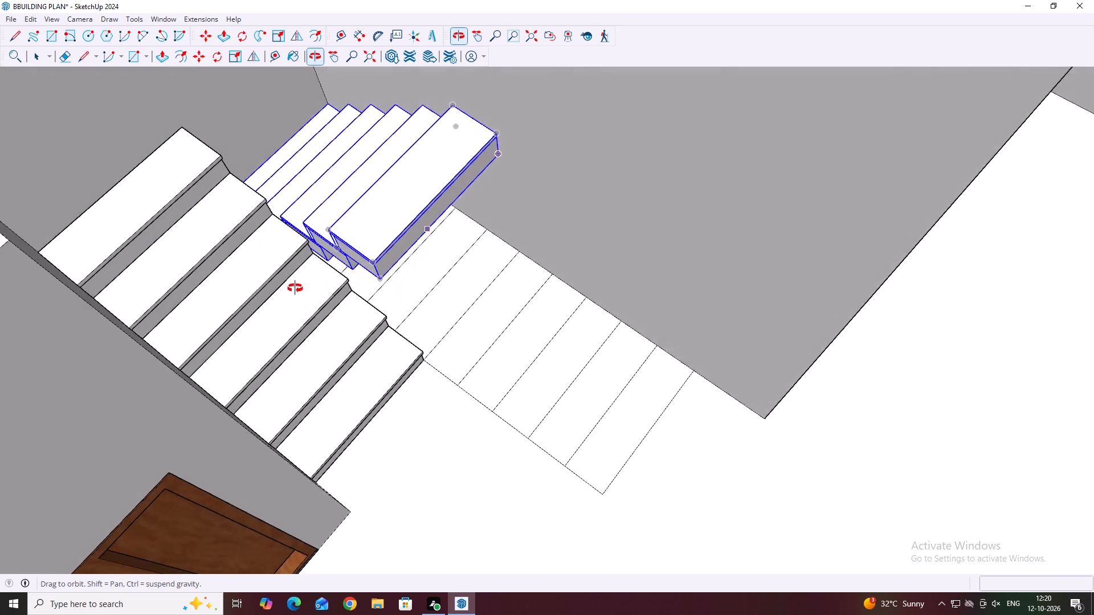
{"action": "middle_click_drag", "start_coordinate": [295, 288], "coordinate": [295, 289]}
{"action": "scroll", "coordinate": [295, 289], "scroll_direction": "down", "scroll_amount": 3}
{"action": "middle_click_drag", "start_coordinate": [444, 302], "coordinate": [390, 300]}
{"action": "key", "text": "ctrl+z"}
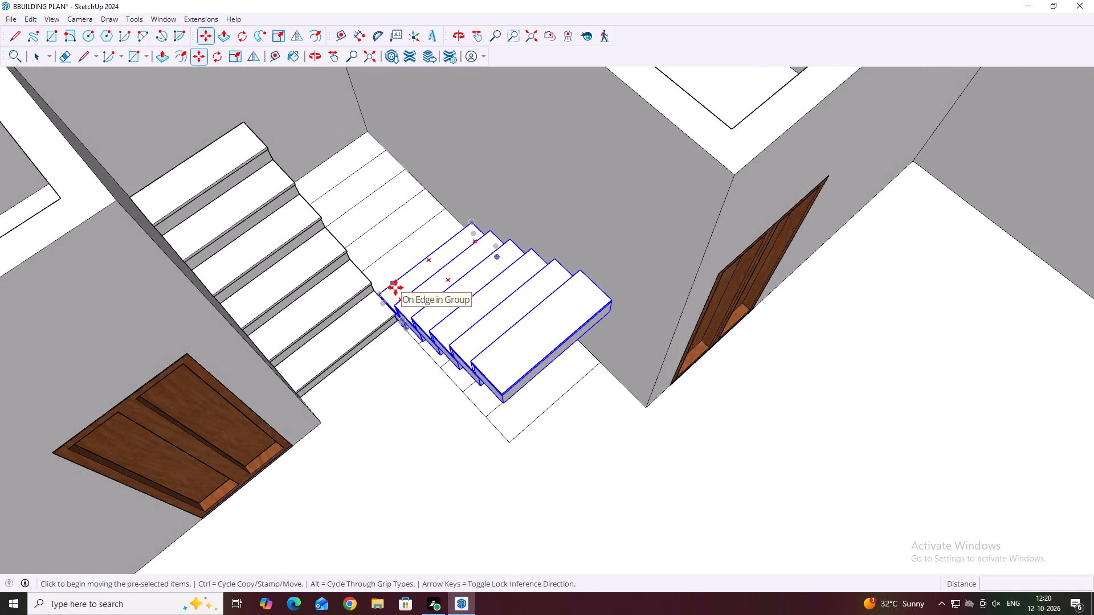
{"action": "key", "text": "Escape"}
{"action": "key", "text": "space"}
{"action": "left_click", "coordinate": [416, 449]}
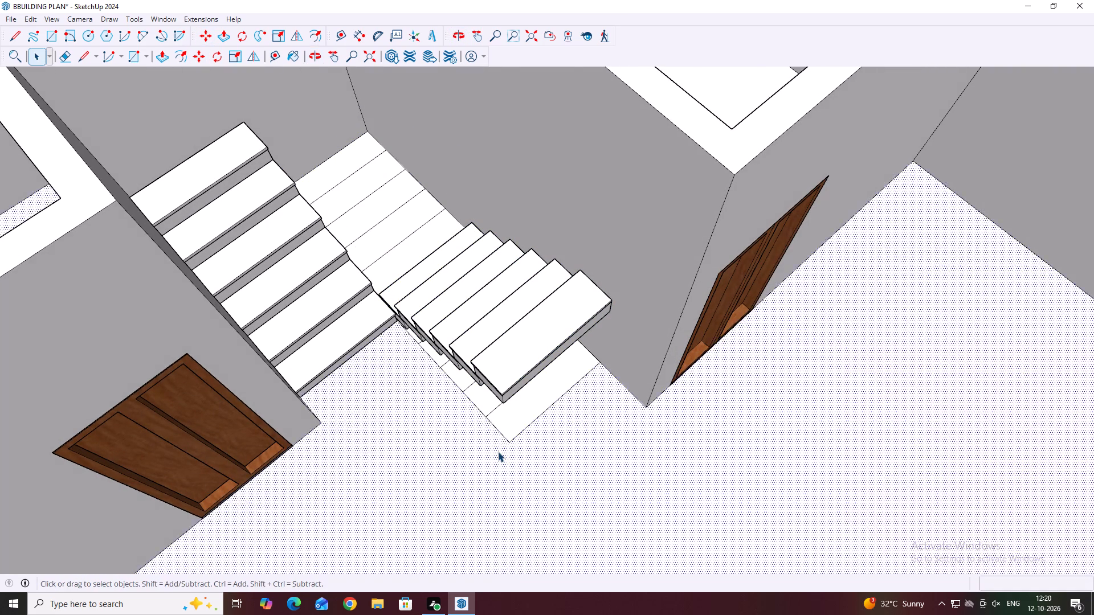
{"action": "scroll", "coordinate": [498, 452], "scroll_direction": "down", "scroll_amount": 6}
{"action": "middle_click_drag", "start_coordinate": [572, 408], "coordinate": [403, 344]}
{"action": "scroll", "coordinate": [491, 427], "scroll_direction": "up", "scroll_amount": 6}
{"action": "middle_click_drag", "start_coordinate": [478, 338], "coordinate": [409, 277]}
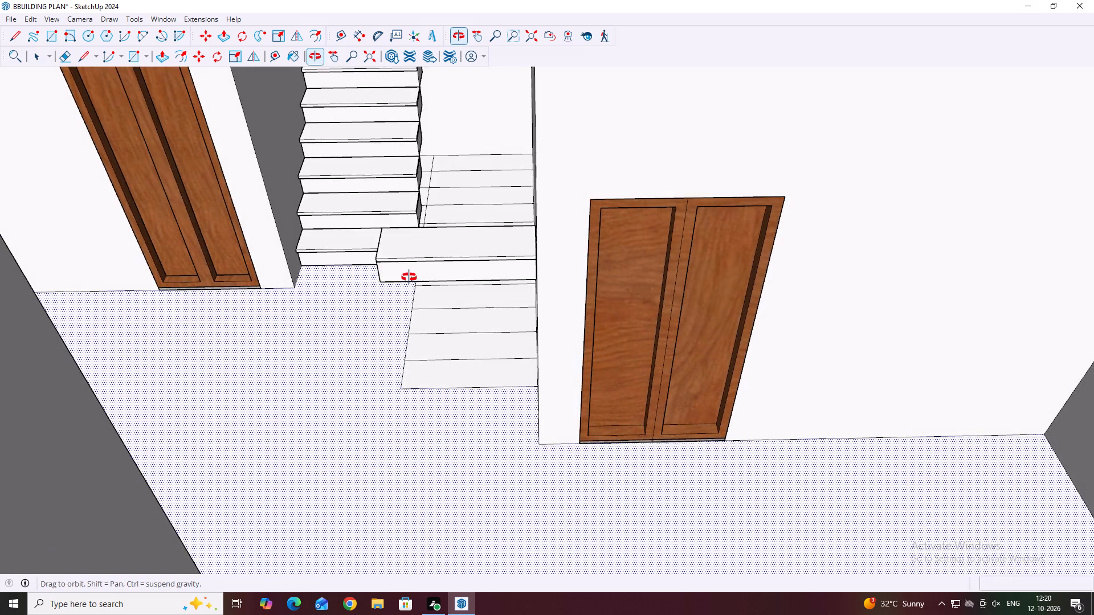
Examine the staircase inside the house, the surrounding rooms and the open wall tops from several angles.
{"action": "middle_click_drag", "start_coordinate": [409, 277], "coordinate": [472, 364]}
{"action": "scroll", "coordinate": [491, 336], "scroll_direction": "down", "scroll_amount": 15}
{"action": "middle_click", "coordinate": [443, 395]}
{"action": "middle_click_drag", "start_coordinate": [615, 332], "coordinate": [489, 348]}
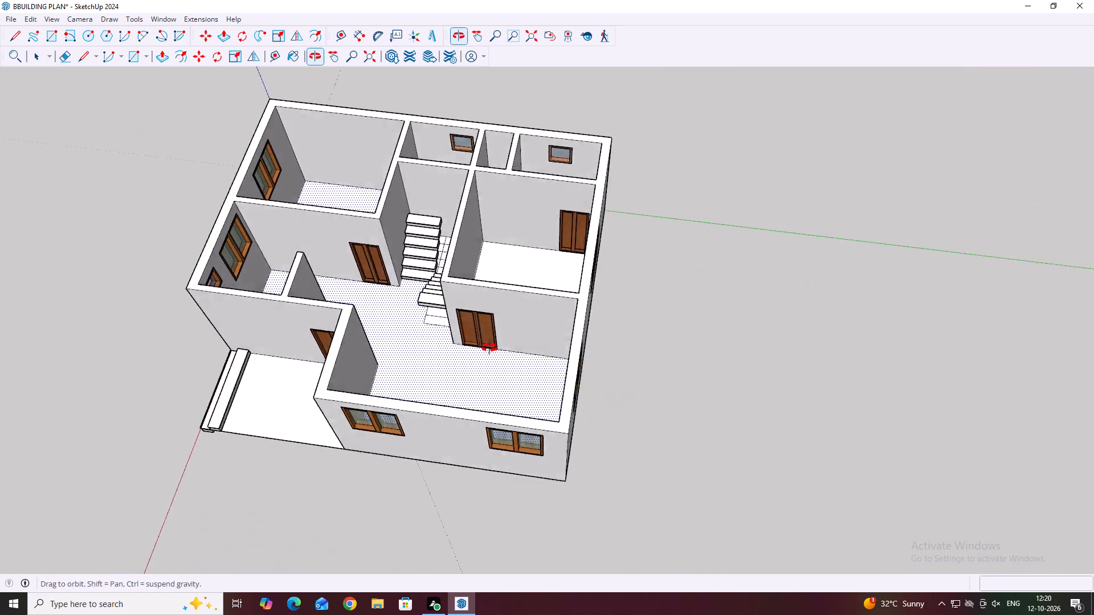
{"action": "middle_click_drag", "start_coordinate": [489, 348], "coordinate": [305, 352]}
{"action": "scroll", "coordinate": [312, 350], "scroll_direction": "down", "scroll_amount": 1}
{"action": "middle_click_drag", "start_coordinate": [592, 299], "coordinate": [467, 350]}
{"action": "left_click", "coordinate": [621, 413]}
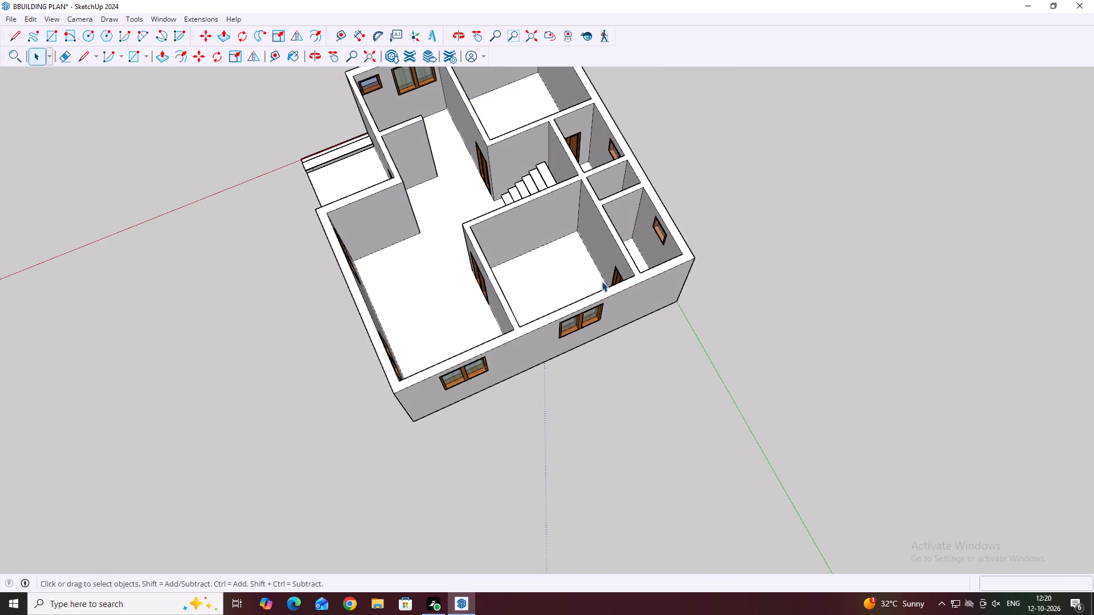
{"action": "scroll", "coordinate": [598, 262], "scroll_direction": "up", "scroll_amount": 7}
{"action": "middle_click_drag", "start_coordinate": [605, 247], "coordinate": [610, 245]}
{"action": "scroll", "coordinate": [607, 265], "scroll_direction": "down", "scroll_amount": 10}
{"action": "middle_click_drag", "start_coordinate": [581, 439], "coordinate": [795, 439]}
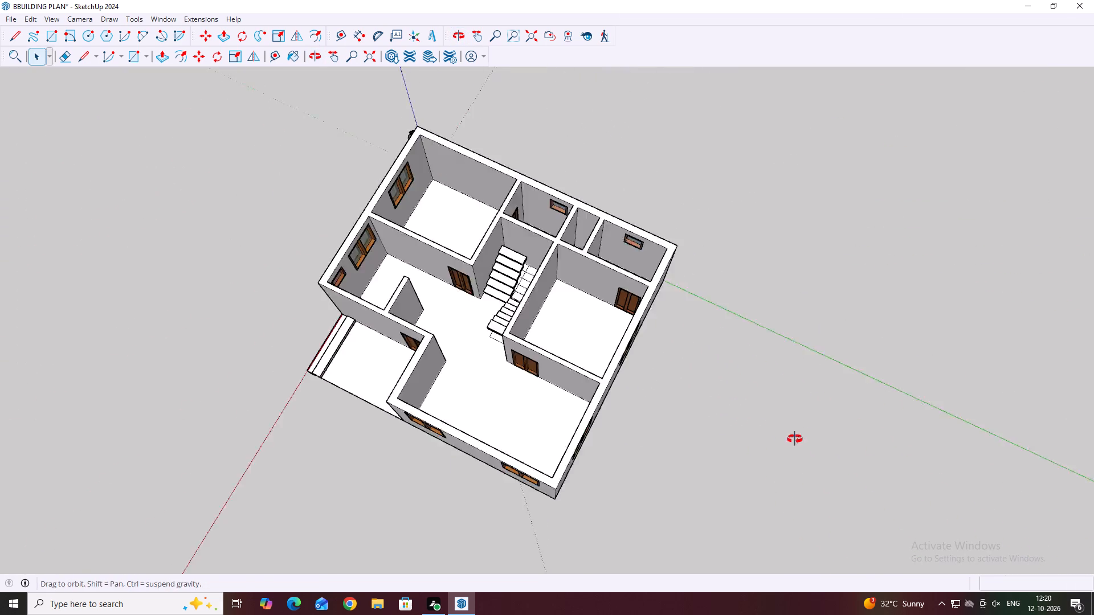
{"action": "middle_click_drag", "start_coordinate": [795, 439], "coordinate": [870, 348]}
{"action": "middle_click_drag", "start_coordinate": [375, 444], "coordinate": [670, 425]}
{"action": "middle_click_drag", "start_coordinate": [432, 429], "coordinate": [505, 447]}
{"action": "middle_click_drag", "start_coordinate": [555, 427], "coordinate": [672, 399]}
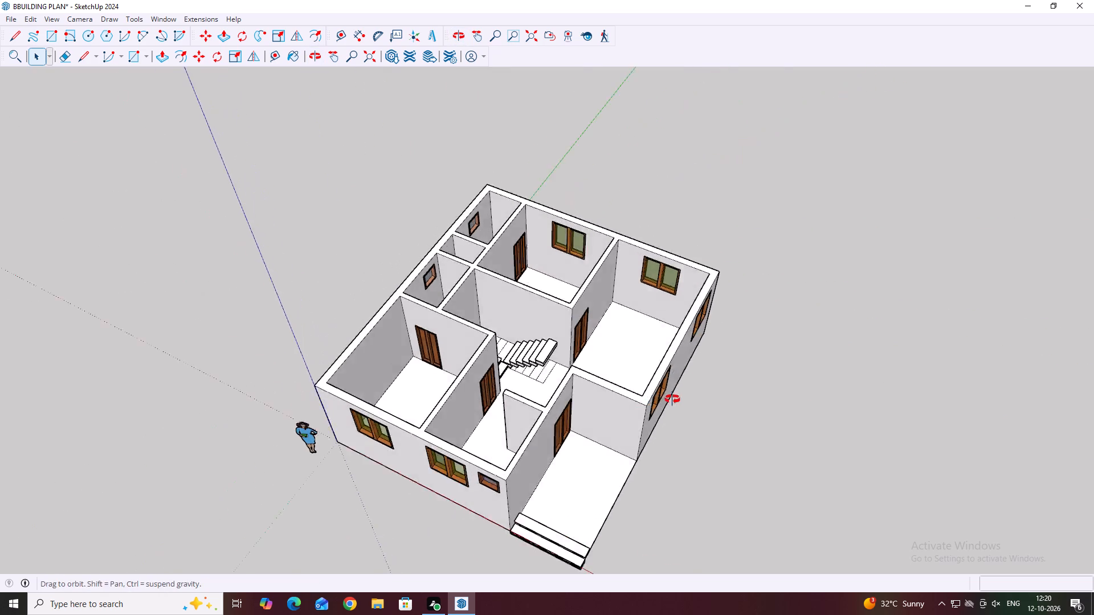
{"action": "middle_click_drag", "start_coordinate": [672, 399], "coordinate": [694, 372]}
{"action": "middle_click_drag", "start_coordinate": [211, 400], "coordinate": [367, 363]}
{"action": "middle_click_drag", "start_coordinate": [520, 396], "coordinate": [499, 382]}
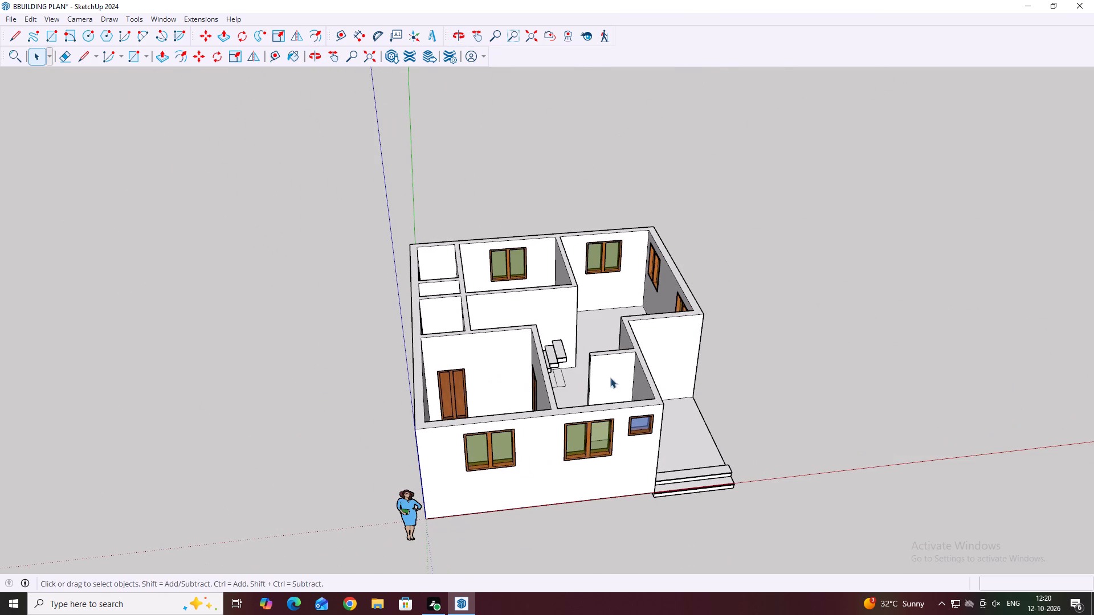
{"action": "middle_click_drag", "start_coordinate": [628, 368], "coordinate": [561, 468]}
{"action": "scroll", "coordinate": [581, 442], "scroll_direction": "down", "scroll_amount": 1}
{"action": "scroll", "coordinate": [481, 371], "scroll_direction": "up", "scroll_amount": 3}
{"action": "middle_click", "coordinate": [481, 371]}
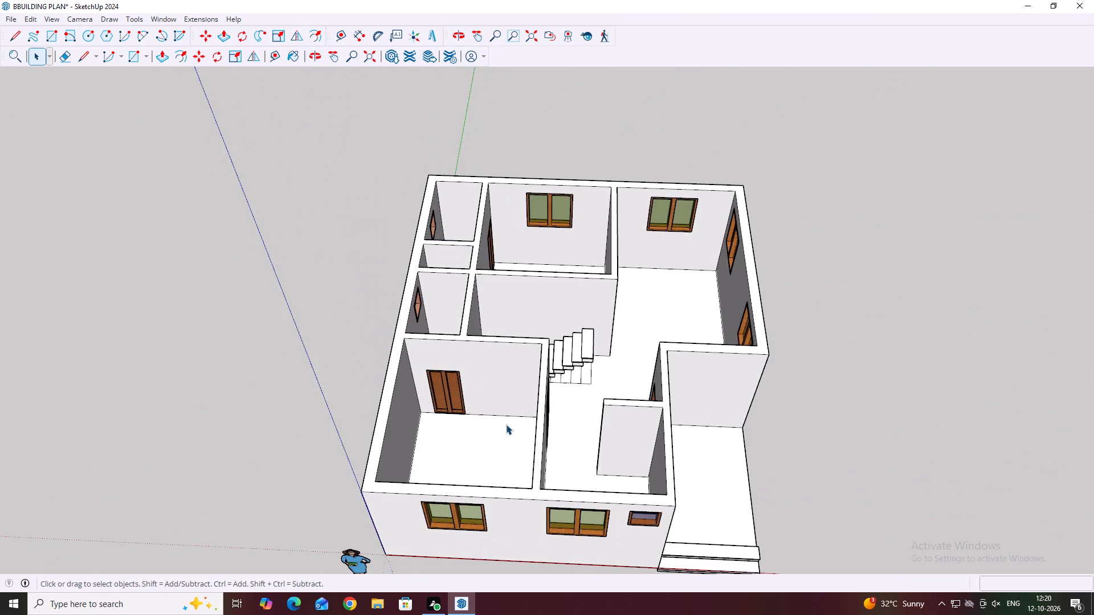
{"action": "scroll", "coordinate": [506, 425], "scroll_direction": "up", "scroll_amount": 3}
{"action": "middle_click_drag", "start_coordinate": [628, 433], "coordinate": [622, 488]}
{"action": "scroll", "coordinate": [555, 472], "scroll_direction": "up", "scroll_amount": 4}
{"action": "middle_click_drag", "start_coordinate": [567, 448], "coordinate": [508, 441]}
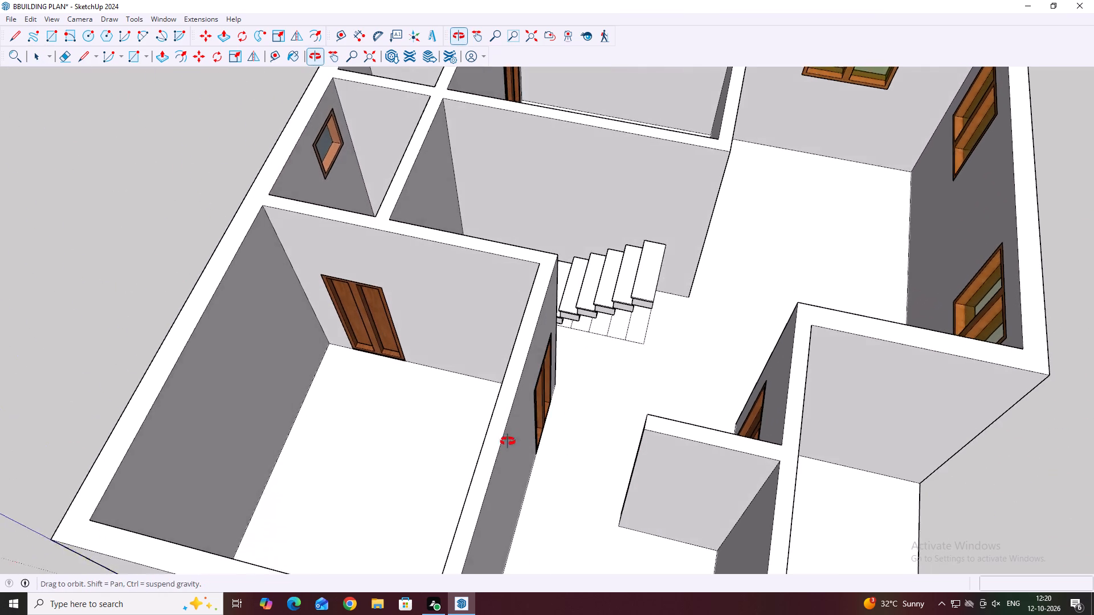
{"action": "middle_click_drag", "start_coordinate": [508, 441], "coordinate": [513, 447]}
{"action": "scroll", "coordinate": [395, 411], "scroll_direction": "down", "scroll_amount": 3}
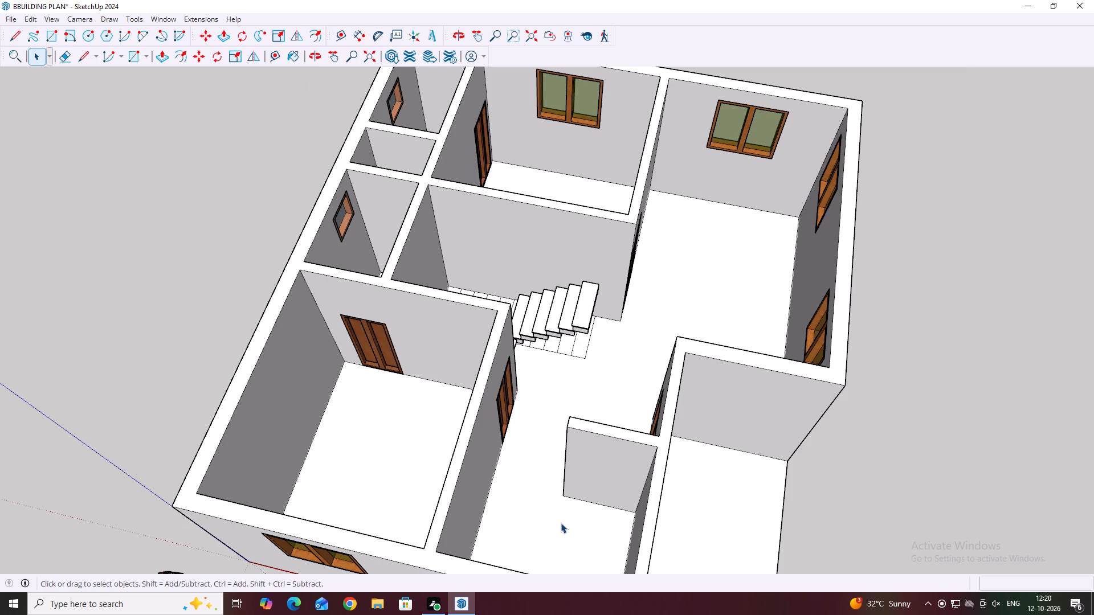
{"action": "middle_click_drag", "start_coordinate": [540, 493], "coordinate": [625, 413]}
{"action": "scroll", "coordinate": [609, 446], "scroll_direction": "up", "scroll_amount": 4}
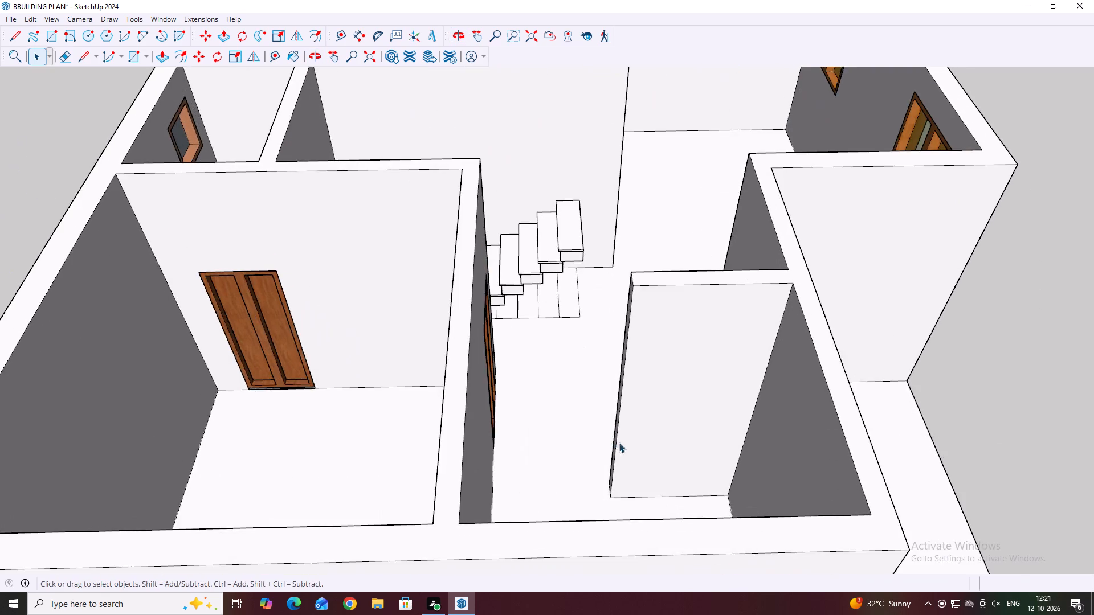
{"action": "middle_click_drag", "start_coordinate": [619, 442], "coordinate": [654, 396]}
{"action": "scroll", "coordinate": [652, 426], "scroll_direction": "up", "scroll_amount": 1}
{"action": "scroll", "coordinate": [636, 384], "scroll_direction": "down", "scroll_amount": 8}
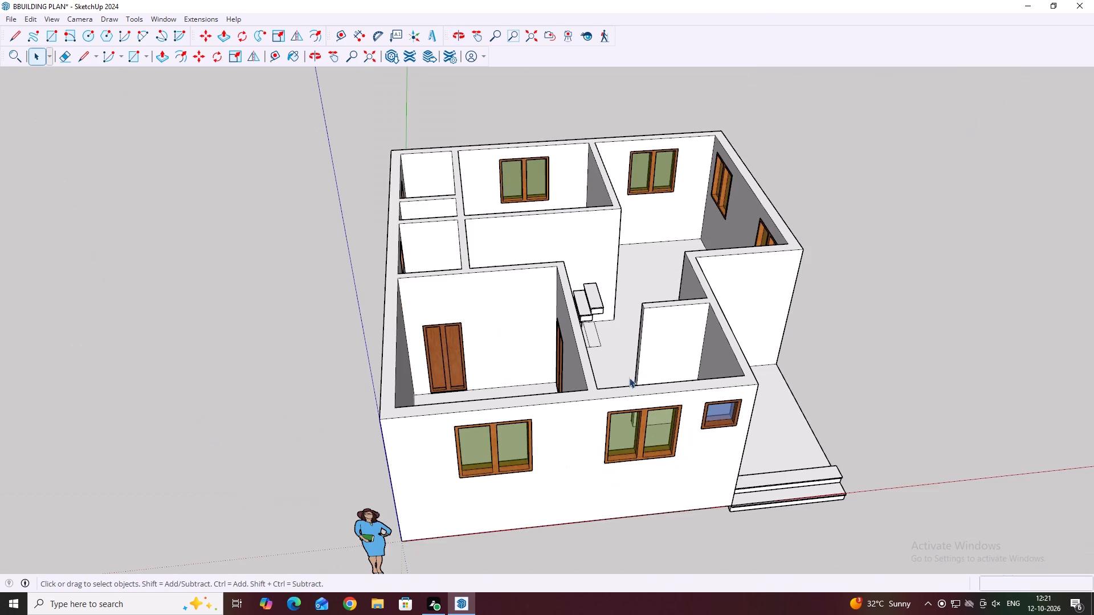
{"action": "middle_click_drag", "start_coordinate": [748, 453], "coordinate": [544, 353]}
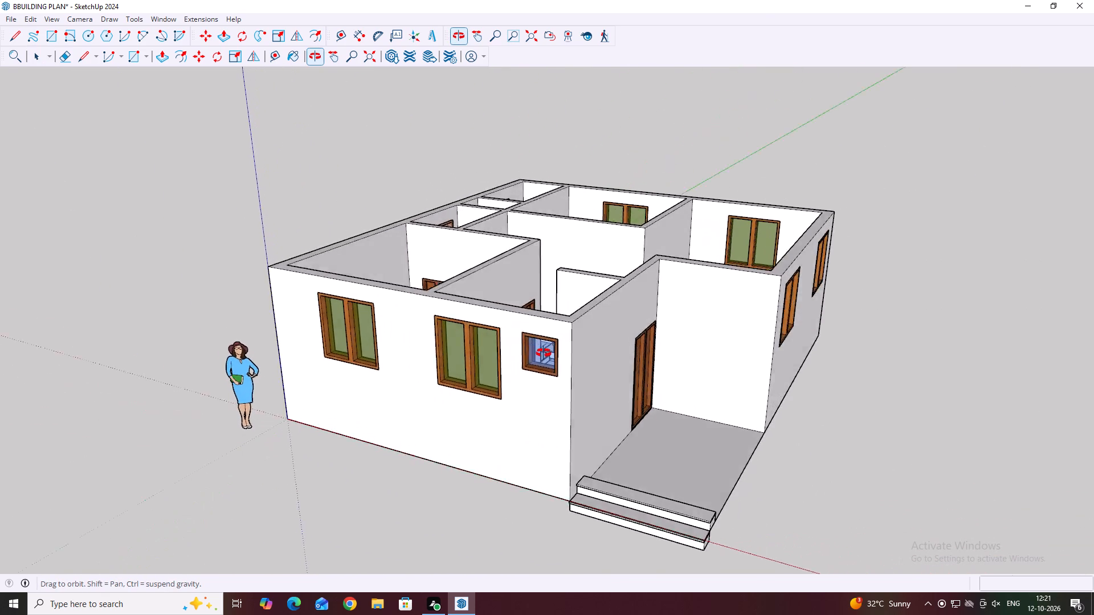
{"action": "middle_click_drag", "start_coordinate": [544, 353], "coordinate": [455, 347]}
{"action": "middle_click", "coordinate": [463, 355]}
{"action": "scroll", "coordinate": [463, 355], "scroll_direction": "down", "scroll_amount": 8}
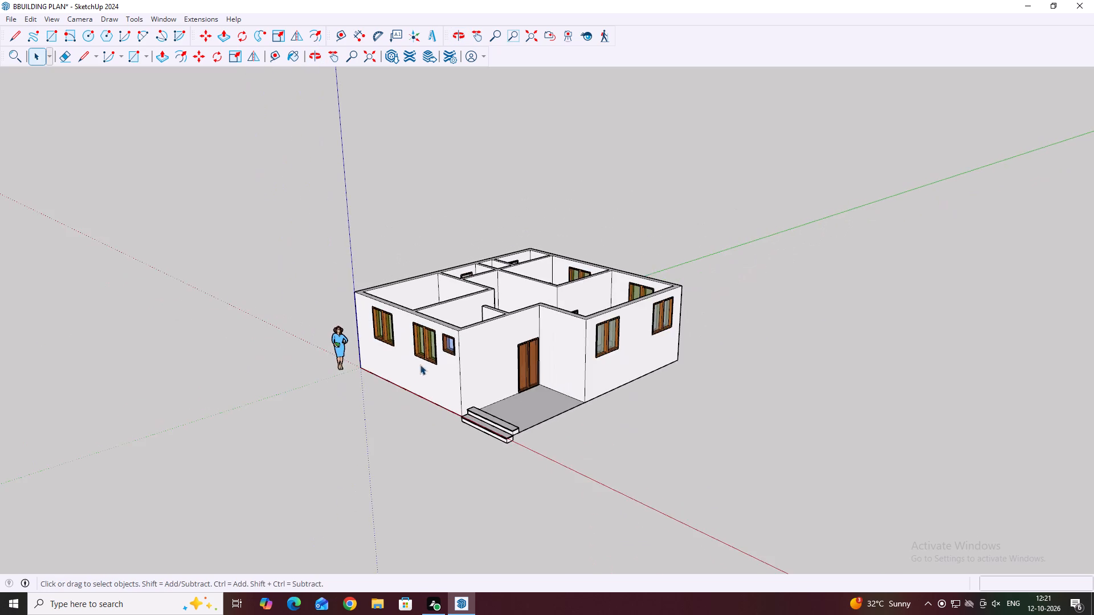
Draw a 27' by 30' rectangle on the ground beside the house, starting on the red axis just past the porch steps.
{"action": "middle_click_drag", "start_coordinate": [419, 370], "coordinate": [495, 462]}
{"action": "scroll", "coordinate": [596, 534], "scroll_direction": "up", "scroll_amount": 3}
{"action": "middle_click_drag", "start_coordinate": [574, 510], "coordinate": [619, 531]}
{"action": "key", "text": "r"}
{"action": "scroll", "coordinate": [622, 496], "scroll_direction": "up", "scroll_amount": 3}
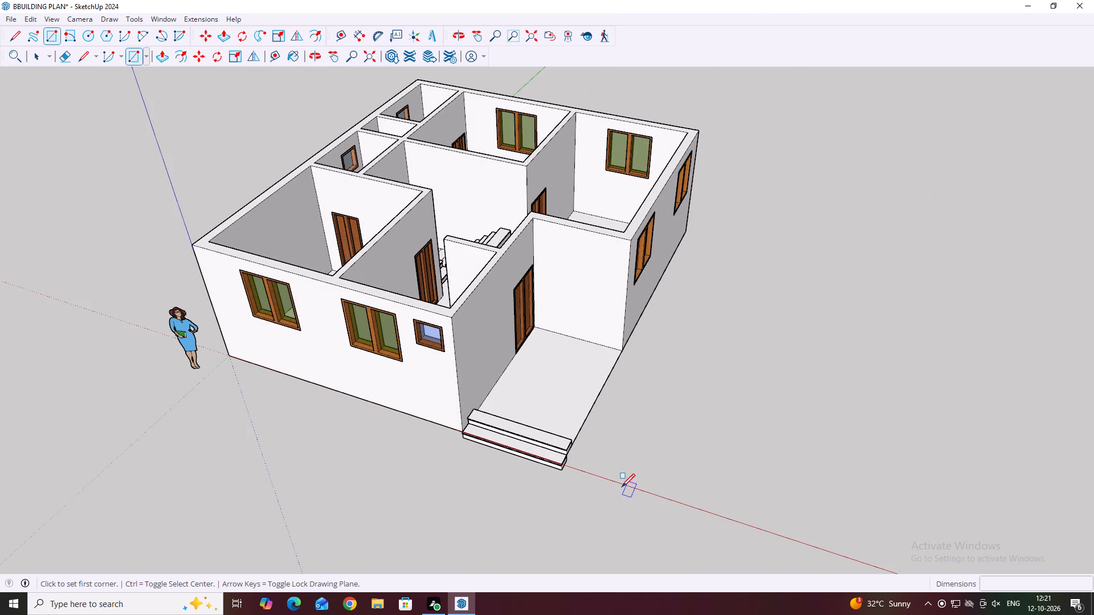
{"action": "left_click", "coordinate": [617, 482]}
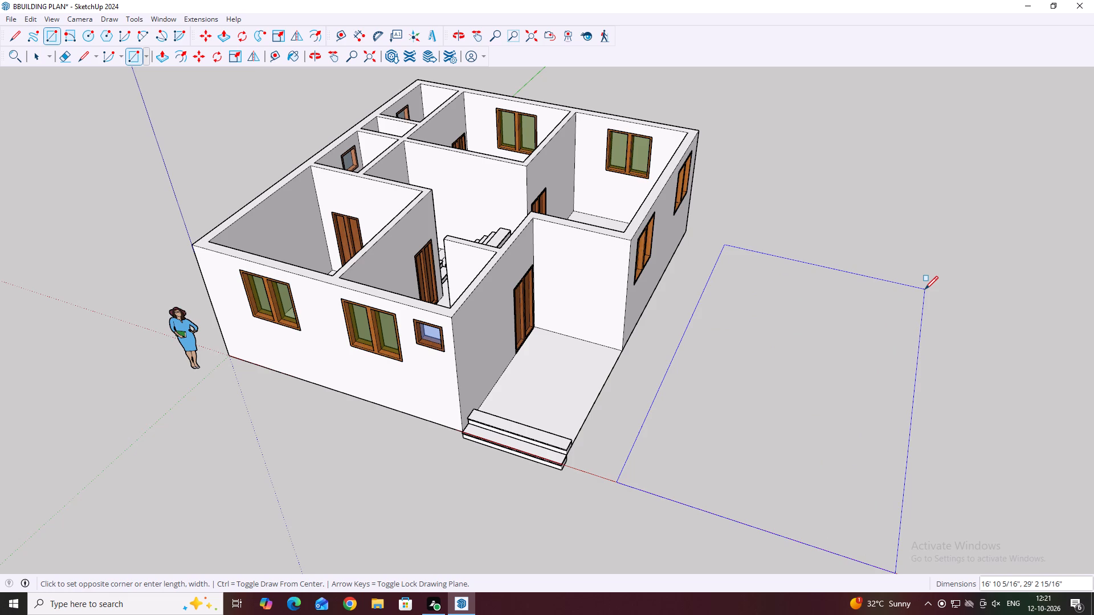
{"action": "type", "text": "27'"}
{"action": "key", "text": "comma"}
{"action": "type", "text": "30'"}
{"action": "key", "text": "Return"}
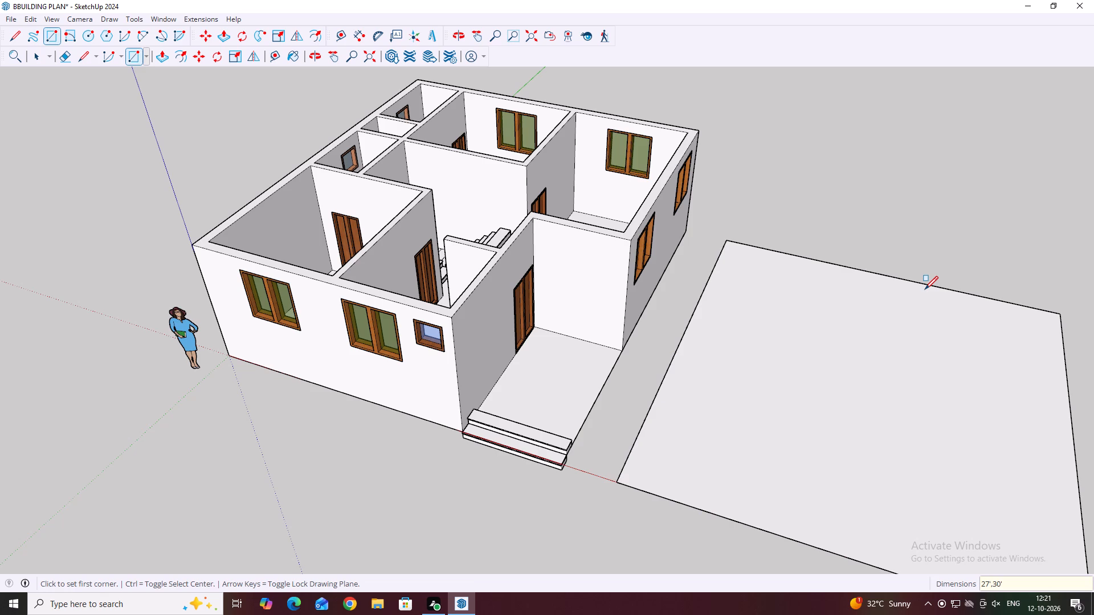
{"action": "key", "text": "space"}
Make the new ground rectangle, with its face and edges, into a group.
{"action": "scroll", "coordinate": [745, 458], "scroll_direction": "down", "scroll_amount": 1}
{"action": "scroll", "coordinate": [745, 507], "scroll_direction": "up", "scroll_amount": 1}
{"action": "scroll", "coordinate": [718, 416], "scroll_direction": "down", "scroll_amount": 10}
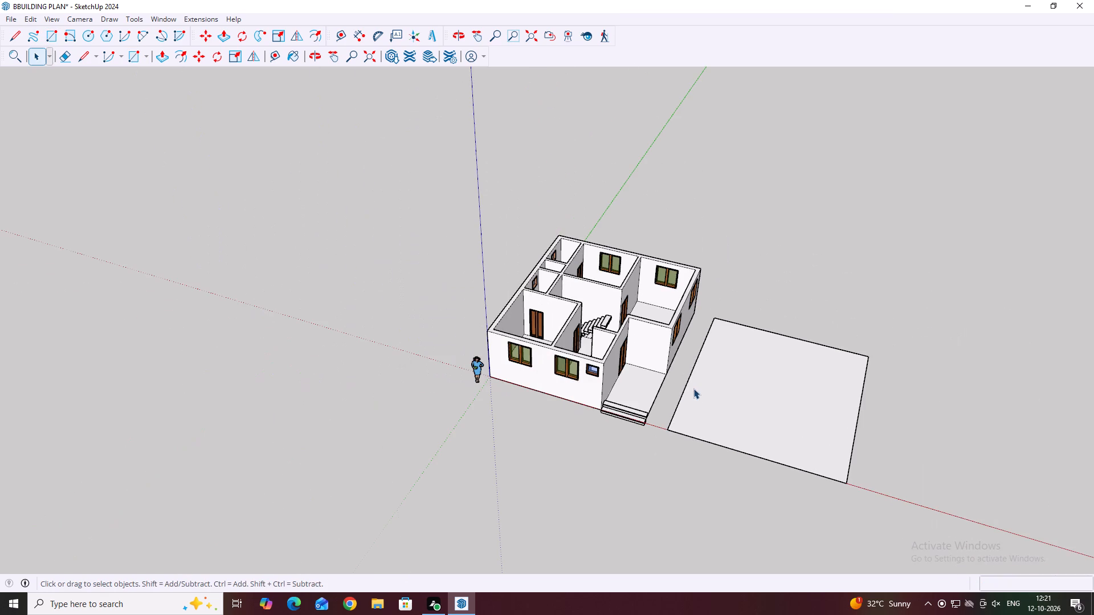
{"action": "triple_click", "coordinate": [734, 424]}
{"action": "left_click", "coordinate": [734, 424]}
{"action": "right_click", "coordinate": [734, 424]}
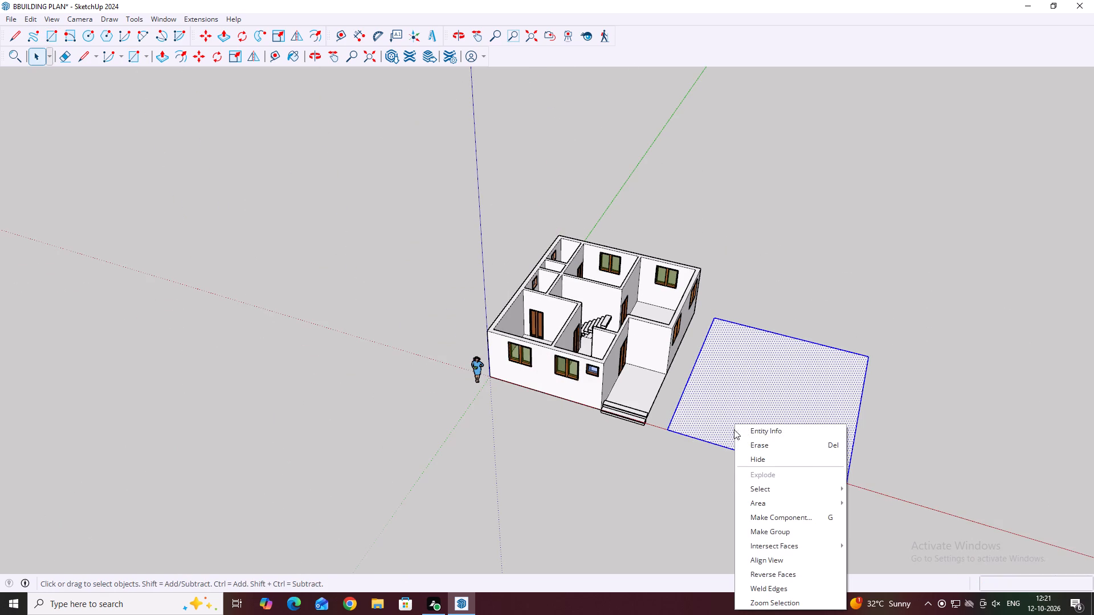
{"action": "left_click", "coordinate": [753, 528]}
Inside the rectangle group, push/pull the face up 6" into a slab and leave the group.
{"action": "double_click", "coordinate": [773, 419]}
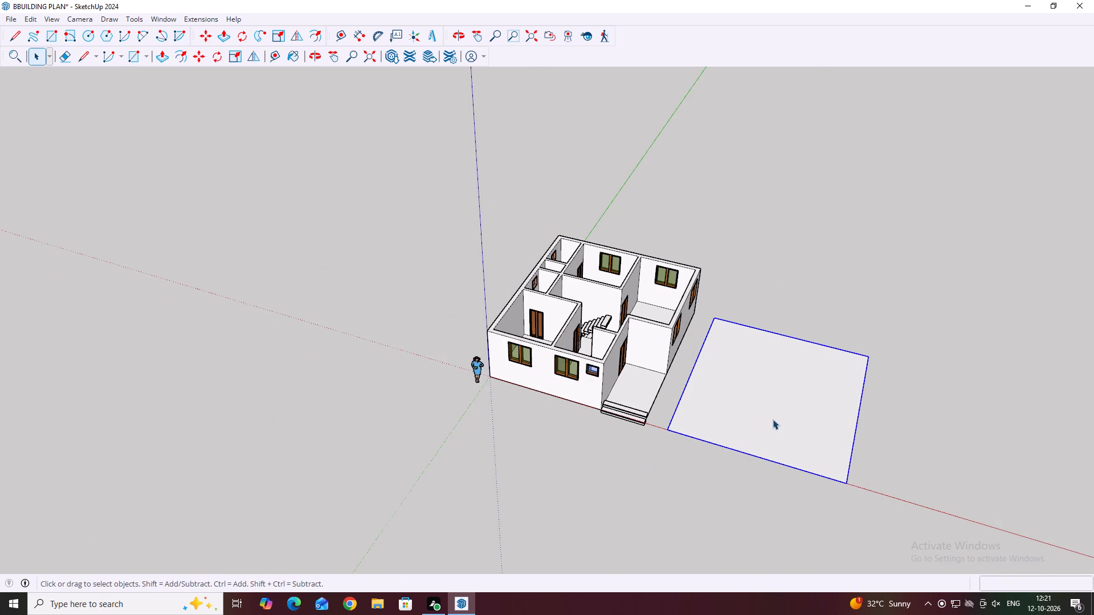
{"action": "left_click", "coordinate": [773, 419]}
{"action": "key", "text": "p"}
{"action": "left_click", "coordinate": [773, 419]}
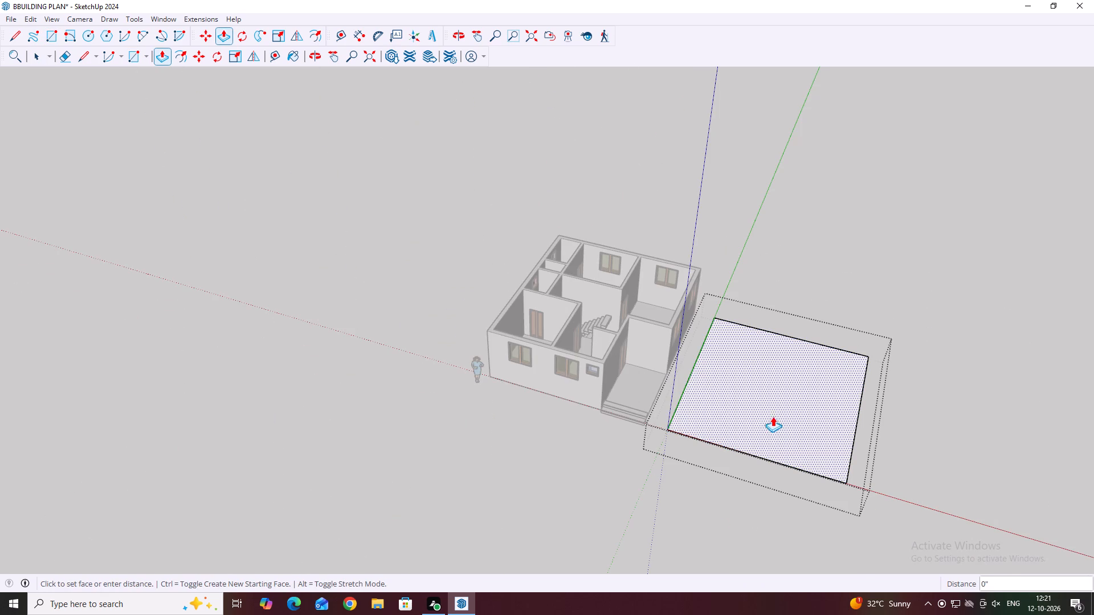
{"action": "key", "text": "6"}
{"action": "key", "text": "Return"}
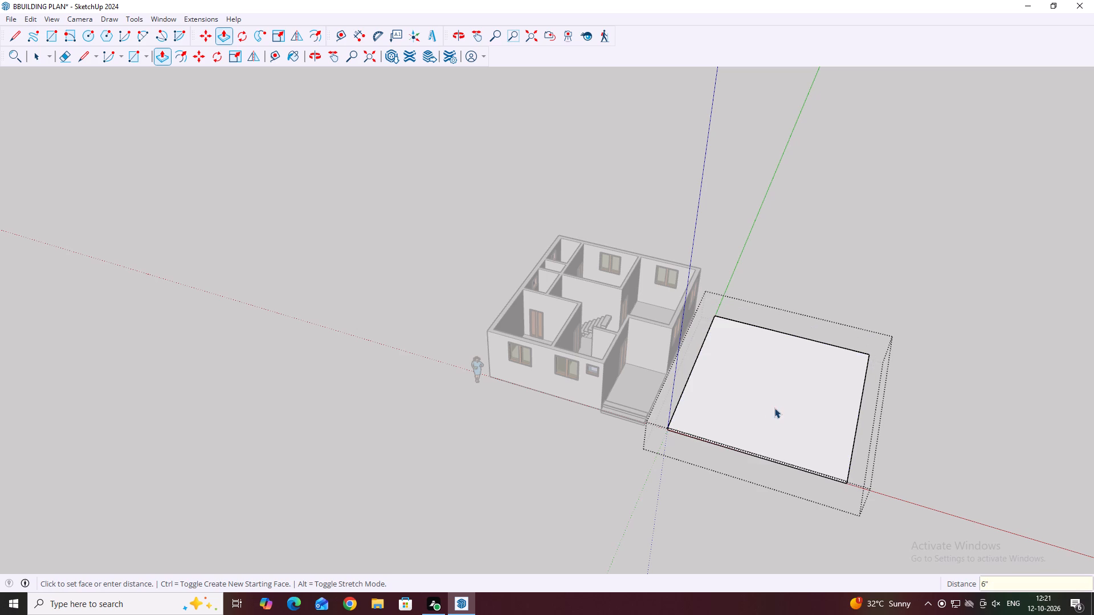
{"action": "key", "text": "space"}
{"action": "left_click", "coordinate": [675, 516]}
Examine the house's rooms, staircase and wall layout together with the new slab from all sides and from above.
{"action": "middle_click_drag", "start_coordinate": [659, 372], "coordinate": [671, 381]}
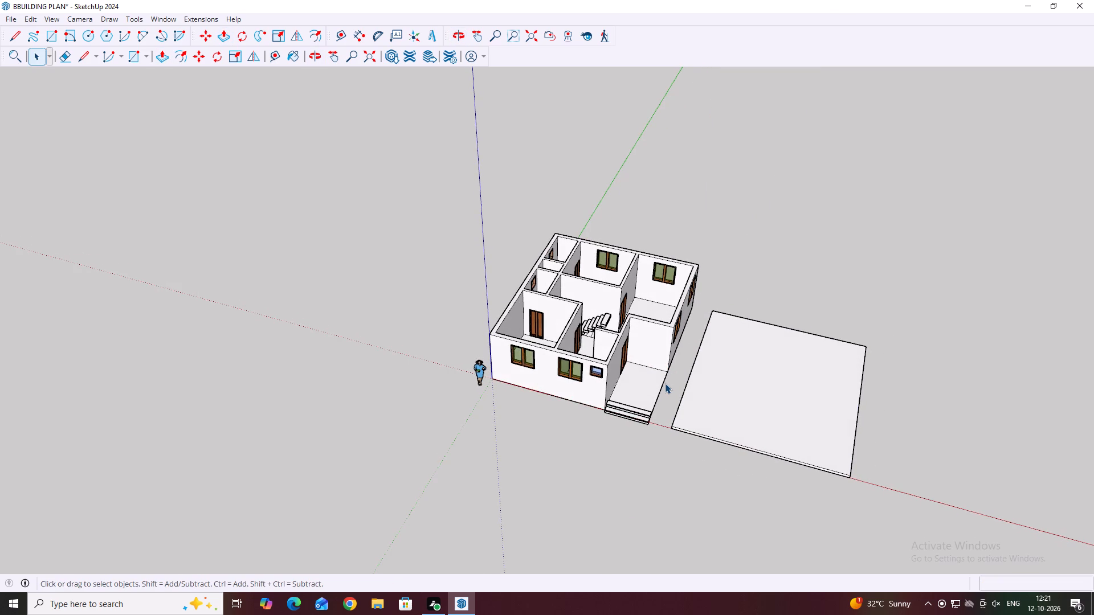
{"action": "middle_click_drag", "start_coordinate": [436, 428], "coordinate": [544, 438]}
{"action": "scroll", "coordinate": [700, 361], "scroll_direction": "up", "scroll_amount": 2}
{"action": "middle_click_drag", "start_coordinate": [555, 338], "coordinate": [553, 342]}
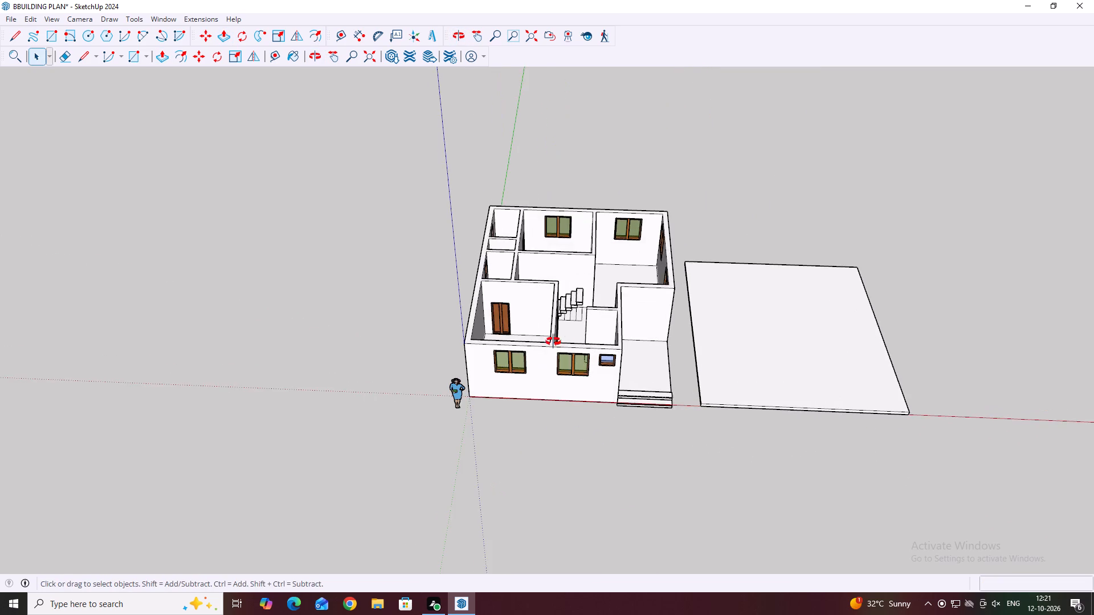
{"action": "middle_click_drag", "start_coordinate": [553, 342], "coordinate": [576, 448]}
{"action": "scroll", "coordinate": [581, 378], "scroll_direction": "up", "scroll_amount": 2}
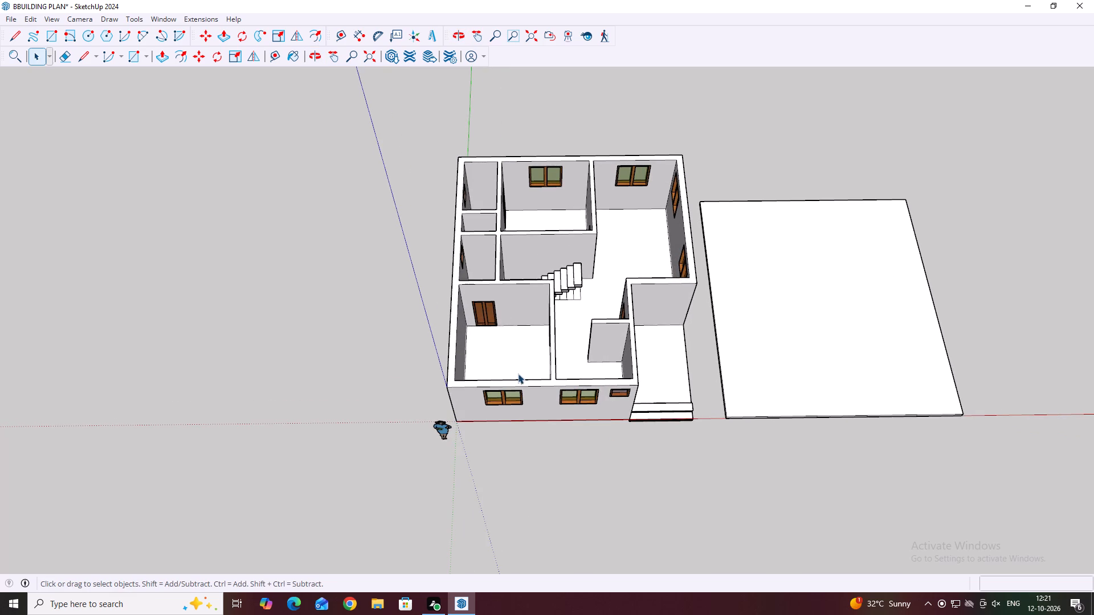
{"action": "scroll", "coordinate": [612, 277], "scroll_direction": "up", "scroll_amount": 5}
{"action": "middle_click_drag", "start_coordinate": [484, 280], "coordinate": [467, 301]}
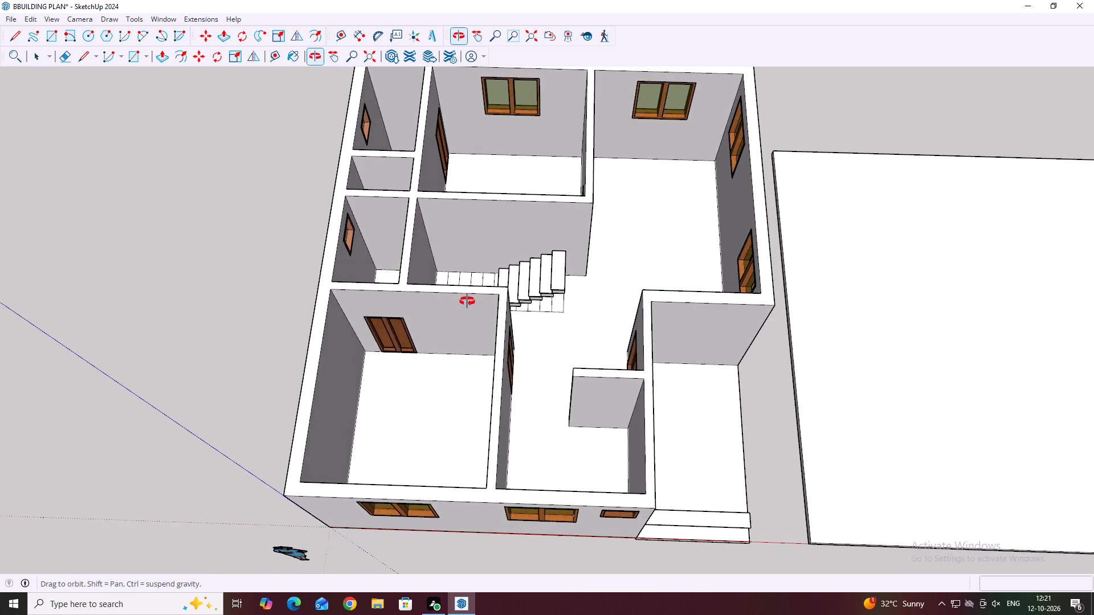
{"action": "middle_click_drag", "start_coordinate": [467, 301], "coordinate": [461, 305]}
{"action": "scroll", "coordinate": [461, 305], "scroll_direction": "down", "scroll_amount": 7}
{"action": "middle_click_drag", "start_coordinate": [561, 306], "coordinate": [579, 372]}
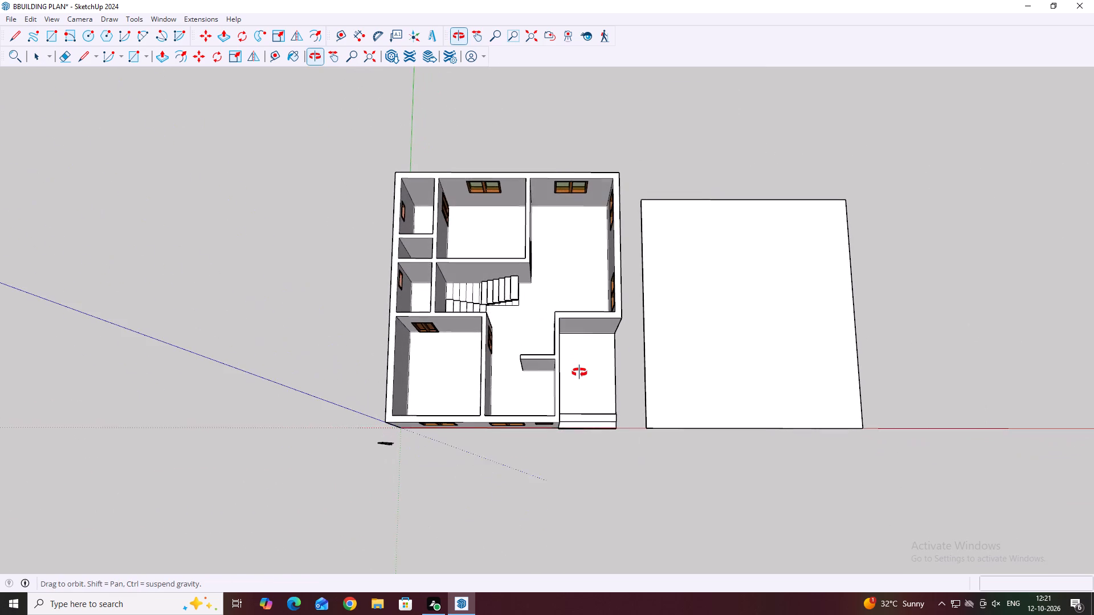
{"action": "middle_click_drag", "start_coordinate": [579, 372], "coordinate": [581, 373]}
{"action": "scroll", "coordinate": [614, 383], "scroll_direction": "up", "scroll_amount": 3}
{"action": "scroll", "coordinate": [563, 403], "scroll_direction": "up", "scroll_amount": 2}
{"action": "middle_click_drag", "start_coordinate": [540, 391], "coordinate": [547, 349]}
{"action": "scroll", "coordinate": [539, 390], "scroll_direction": "up", "scroll_amount": 1}
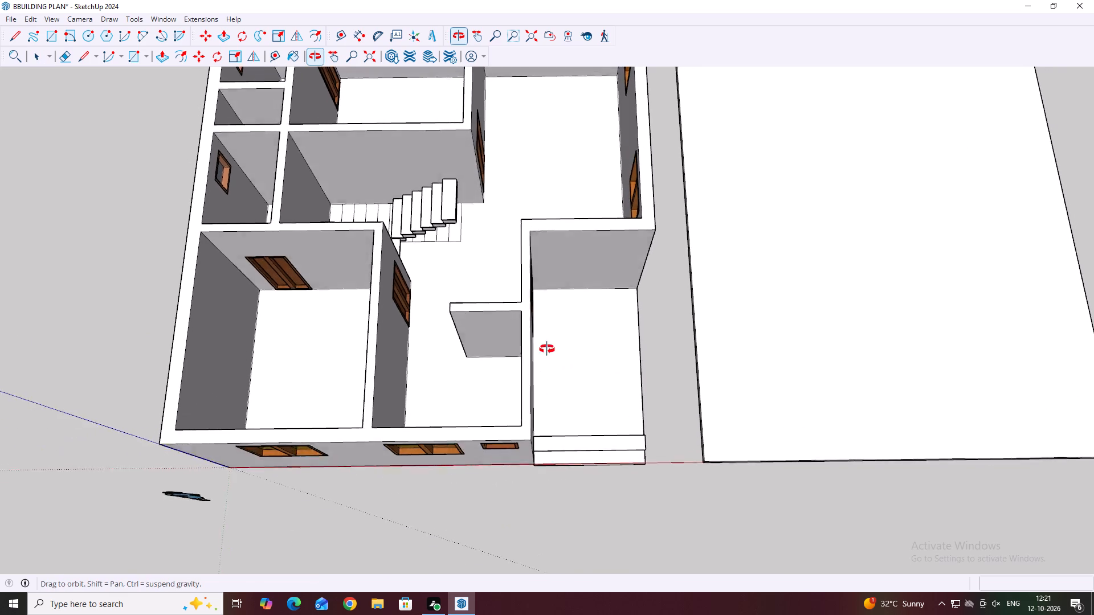
{"action": "middle_click_drag", "start_coordinate": [547, 349], "coordinate": [568, 322]}
{"action": "middle_click_drag", "start_coordinate": [496, 432], "coordinate": [521, 354]}
{"action": "middle_click_drag", "start_coordinate": [409, 427], "coordinate": [480, 367]}
{"action": "middle_click_drag", "start_coordinate": [319, 426], "coordinate": [452, 412]}
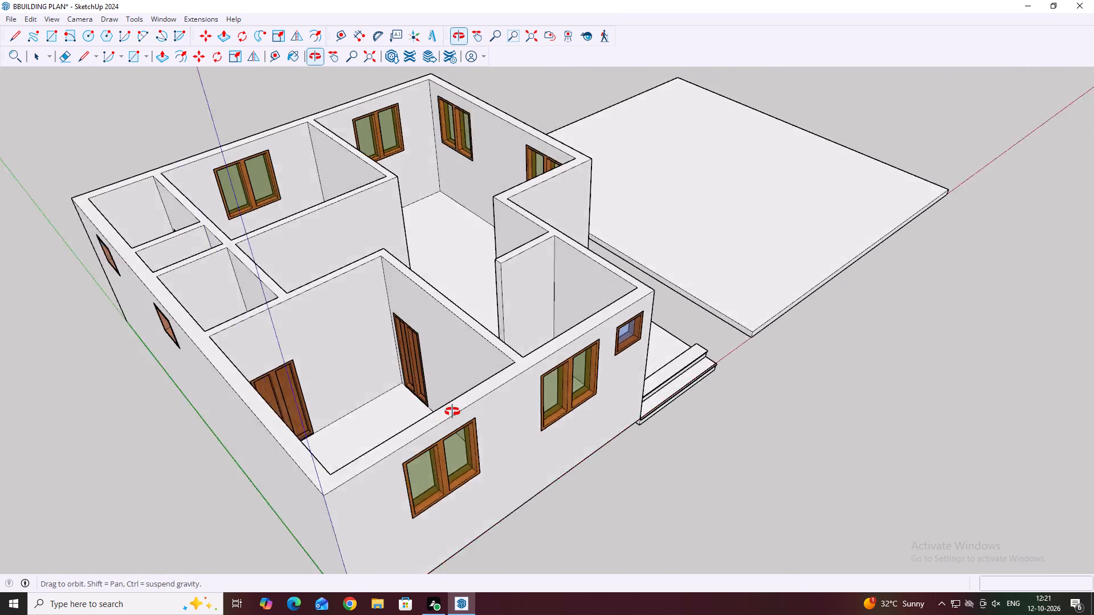
{"action": "middle_click_drag", "start_coordinate": [452, 412], "coordinate": [466, 409]}
{"action": "middle_click_drag", "start_coordinate": [266, 453], "coordinate": [378, 386]}
{"action": "middle_click_drag", "start_coordinate": [258, 417], "coordinate": [444, 430]}
{"action": "middle_click_drag", "start_coordinate": [218, 405], "coordinate": [399, 422]}
{"action": "scroll", "coordinate": [307, 389], "scroll_direction": "down", "scroll_amount": 11}
{"action": "middle_click_drag", "start_coordinate": [230, 446], "coordinate": [320, 456]}
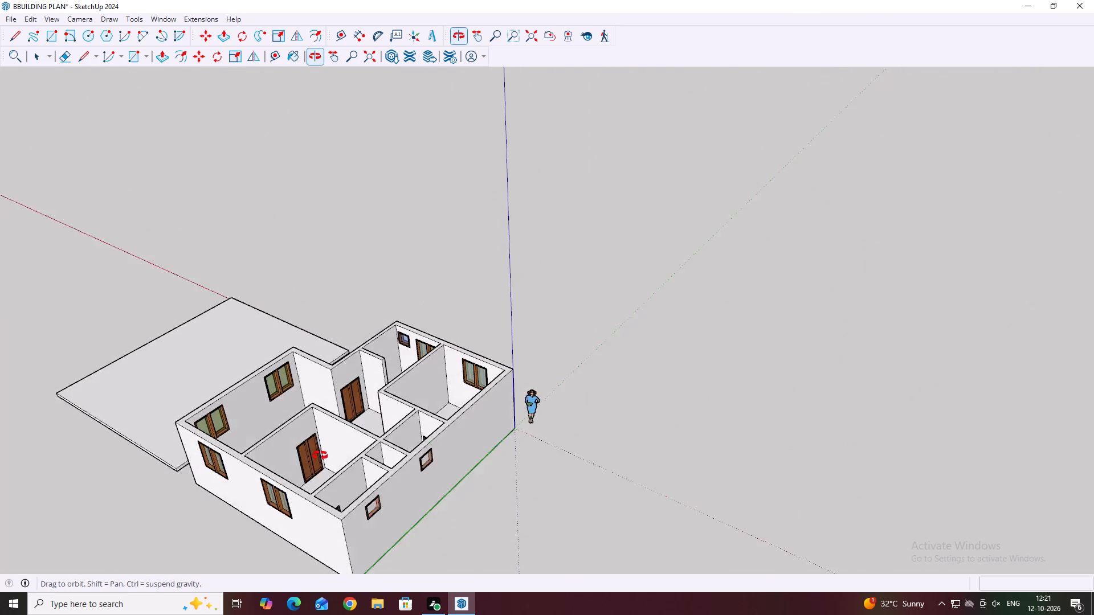
{"action": "middle_click_drag", "start_coordinate": [320, 456], "coordinate": [530, 428]}
{"action": "scroll", "coordinate": [281, 403], "scroll_direction": "down", "scroll_amount": 5}
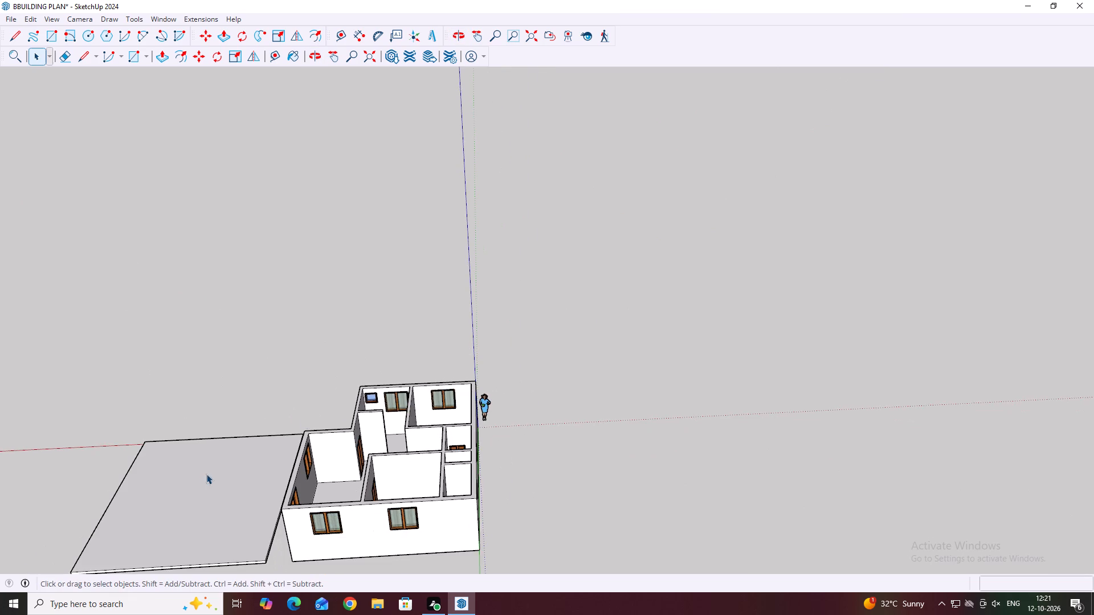
{"action": "middle_click_drag", "start_coordinate": [205, 477], "coordinate": [475, 464]}
{"action": "scroll", "coordinate": [410, 408], "scroll_direction": "down", "scroll_amount": 11}
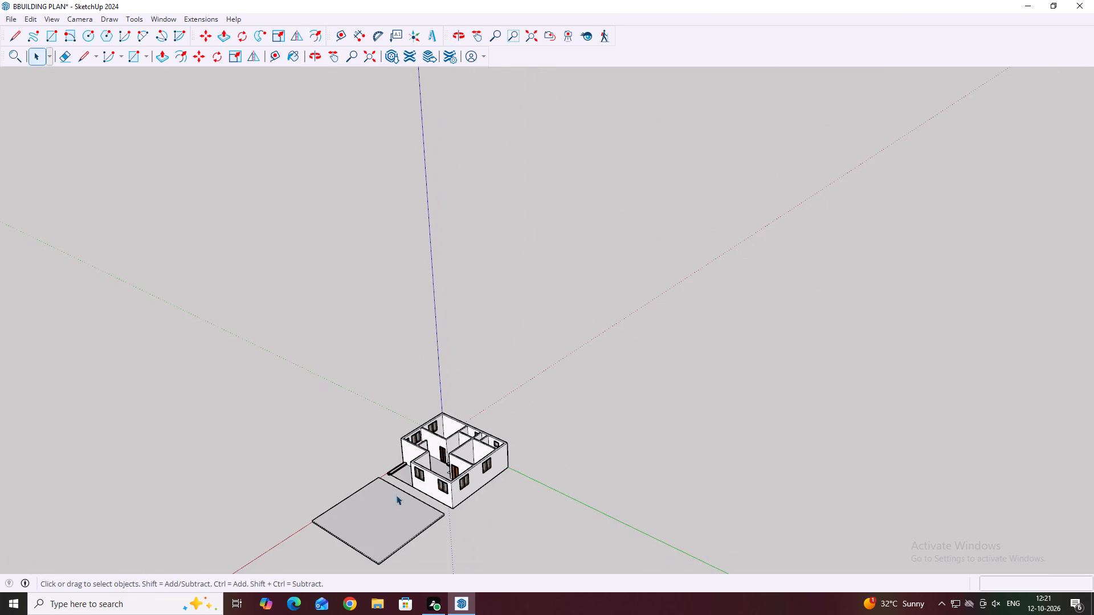
{"action": "middle_click_drag", "start_coordinate": [438, 487], "coordinate": [462, 478]}
{"action": "scroll", "coordinate": [445, 499], "scroll_direction": "up", "scroll_amount": 10}
{"action": "middle_click_drag", "start_coordinate": [460, 487], "coordinate": [487, 487]}
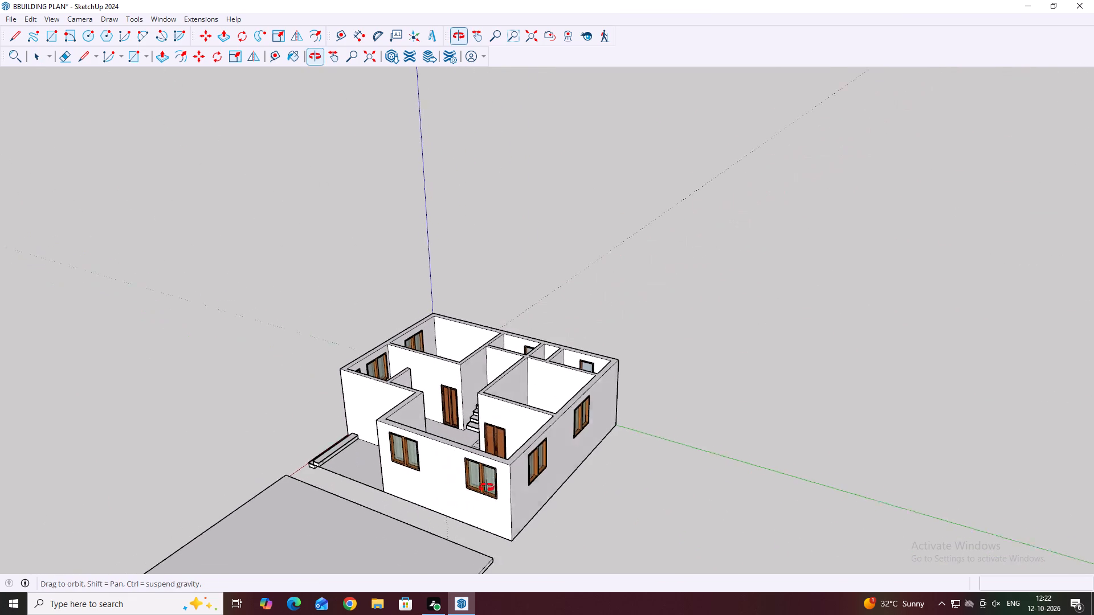
{"action": "middle_click_drag", "start_coordinate": [487, 487], "coordinate": [538, 526]}
{"action": "middle_click_drag", "start_coordinate": [428, 419], "coordinate": [483, 572]}
{"action": "scroll", "coordinate": [475, 544], "scroll_direction": "up", "scroll_amount": 1}
{"action": "scroll", "coordinate": [488, 487], "scroll_direction": "down", "scroll_amount": 5}
{"action": "middle_click_drag", "start_coordinate": [503, 478], "coordinate": [535, 462]}
{"action": "scroll", "coordinate": [535, 462], "scroll_direction": "down", "scroll_amount": 11}
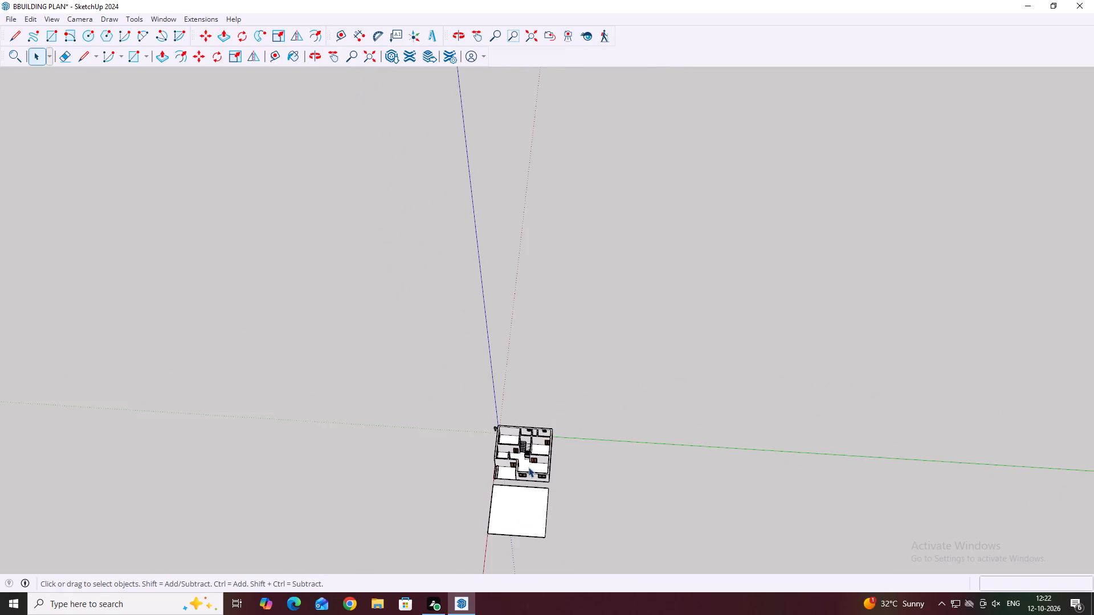
{"action": "middle_click_drag", "start_coordinate": [550, 480], "coordinate": [618, 462]}
Move the slab group by its bottom corner nearest the porch steps onto the house's wall-top corner above the origin, roofing the house.
{"action": "left_click", "coordinate": [538, 522]}
{"action": "middle_click_drag", "start_coordinate": [530, 527], "coordinate": [639, 486]}
{"action": "scroll", "coordinate": [563, 526], "scroll_direction": "up", "scroll_amount": 2}
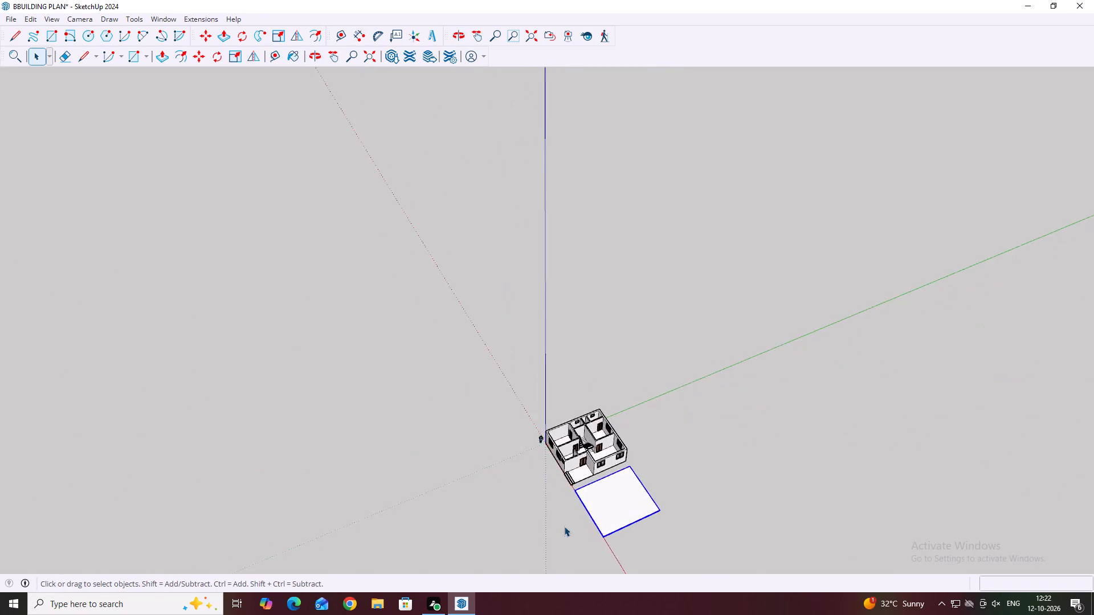
{"action": "scroll", "coordinate": [564, 526], "scroll_direction": "up", "scroll_amount": 3}
{"action": "middle_click_drag", "start_coordinate": [596, 519], "coordinate": [648, 499]}
{"action": "scroll", "coordinate": [560, 408], "scroll_direction": "up", "scroll_amount": 3}
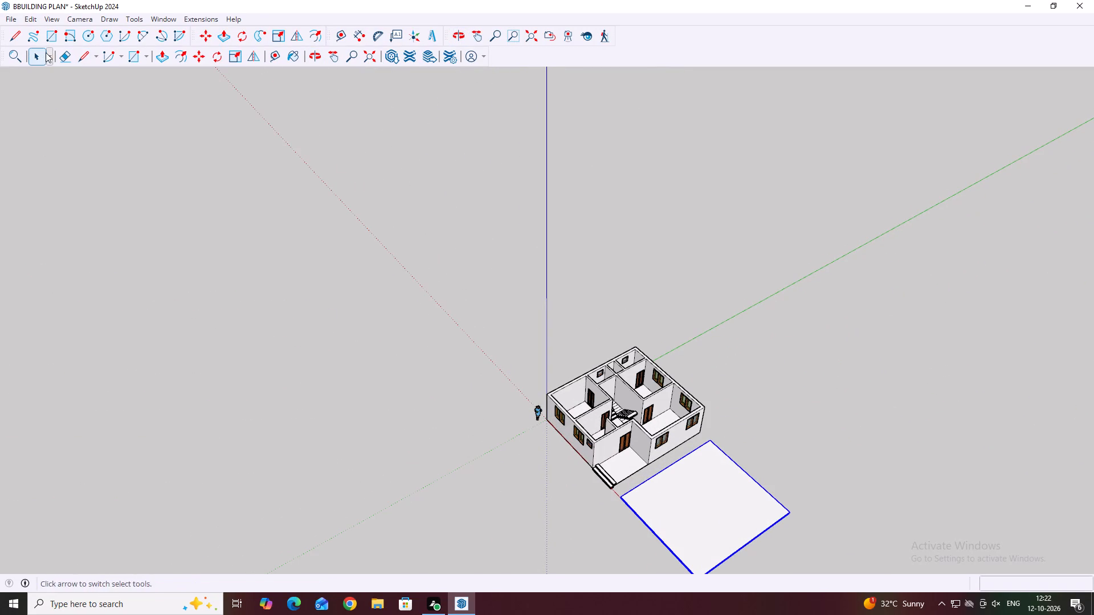
{"action": "left_click", "coordinate": [202, 58]}
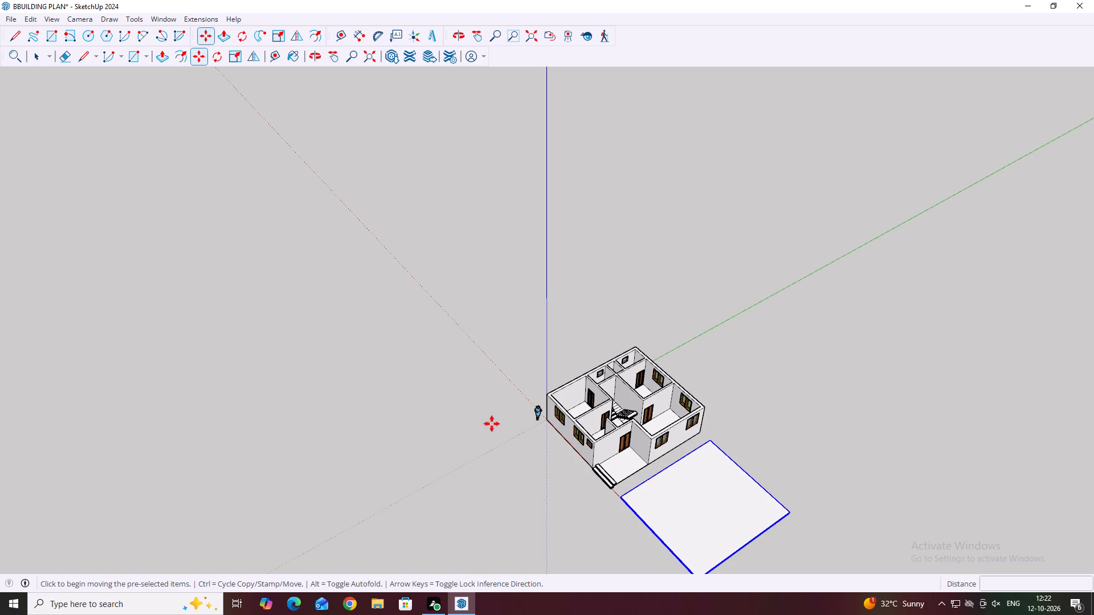
{"action": "scroll", "coordinate": [607, 515], "scroll_direction": "up", "scroll_amount": 3}
{"action": "middle_click_drag", "start_coordinate": [605, 515], "coordinate": [711, 500]}
{"action": "scroll", "coordinate": [679, 487], "scroll_direction": "up", "scroll_amount": 12}
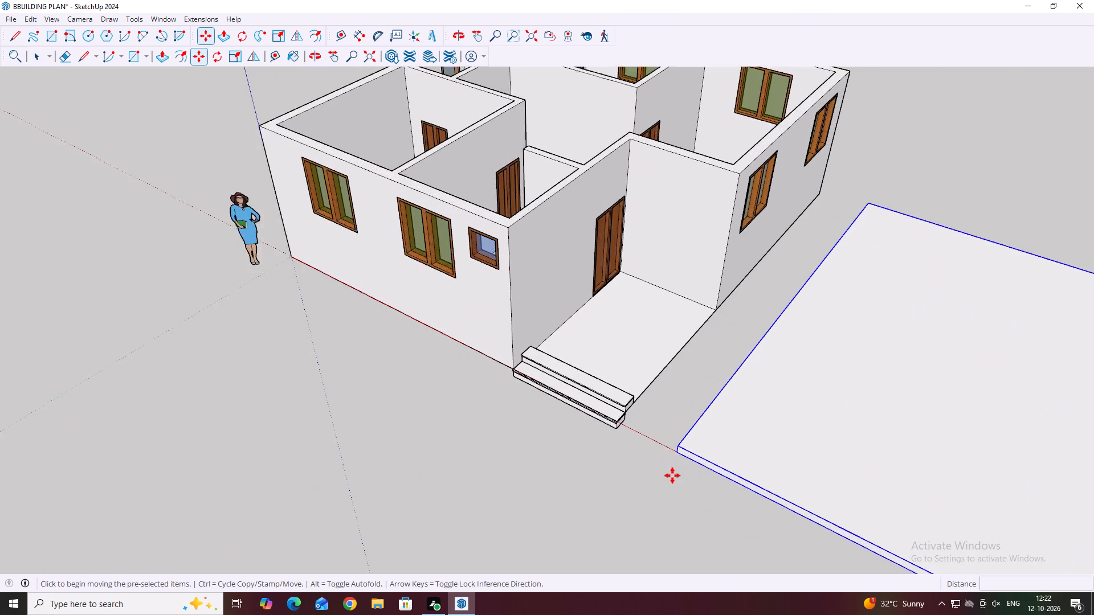
{"action": "scroll", "coordinate": [672, 475], "scroll_direction": "up", "scroll_amount": 4}
{"action": "left_click", "coordinate": [675, 456]}
{"action": "scroll", "coordinate": [632, 486], "scroll_direction": "down", "scroll_amount": 7}
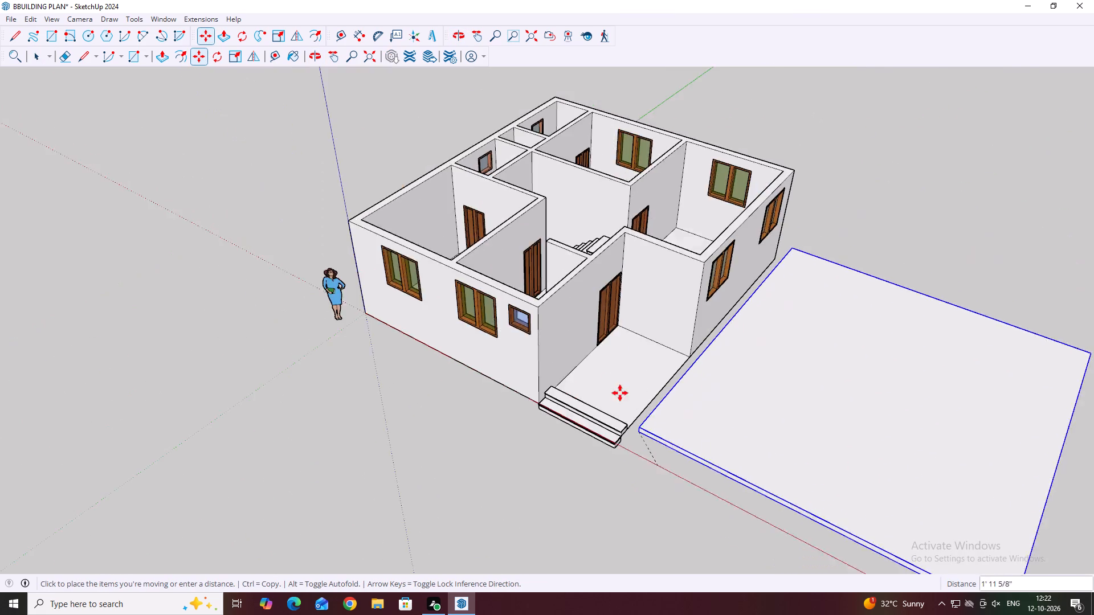
{"action": "scroll", "coordinate": [620, 393], "scroll_direction": "down", "scroll_amount": 4}
{"action": "scroll", "coordinate": [429, 268], "scroll_direction": "up", "scroll_amount": 4}
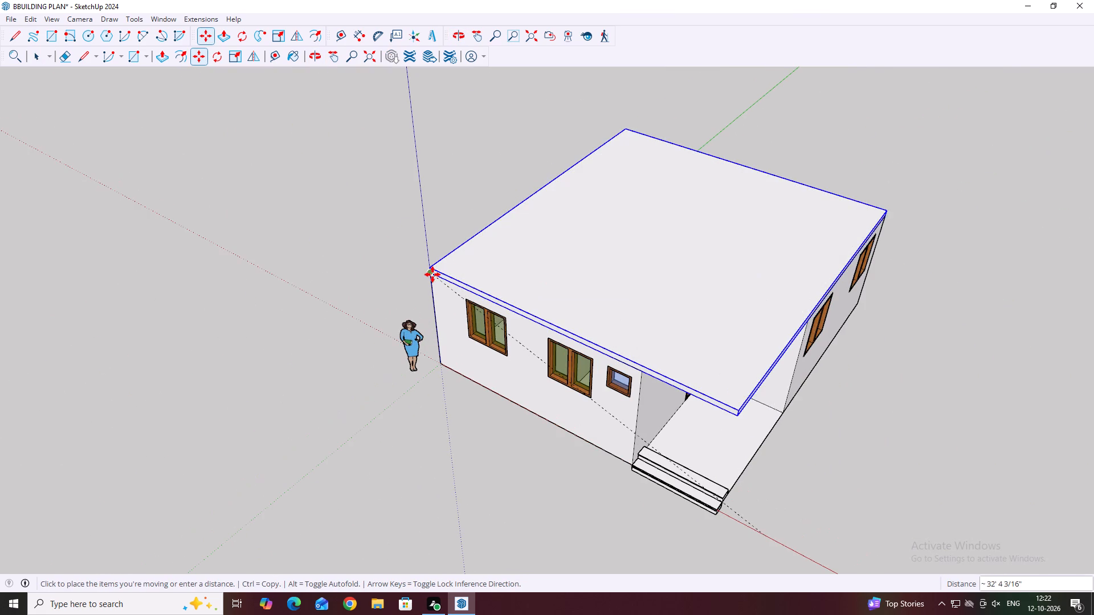
{"action": "left_click", "coordinate": [430, 274]}
Examine the roof slab's fit along the wall tops and the windows up close around the house, and deselect the slab.
{"action": "middle_click_drag", "start_coordinate": [517, 338], "coordinate": [630, 342]}
{"action": "scroll", "coordinate": [519, 326], "scroll_direction": "up", "scroll_amount": 3}
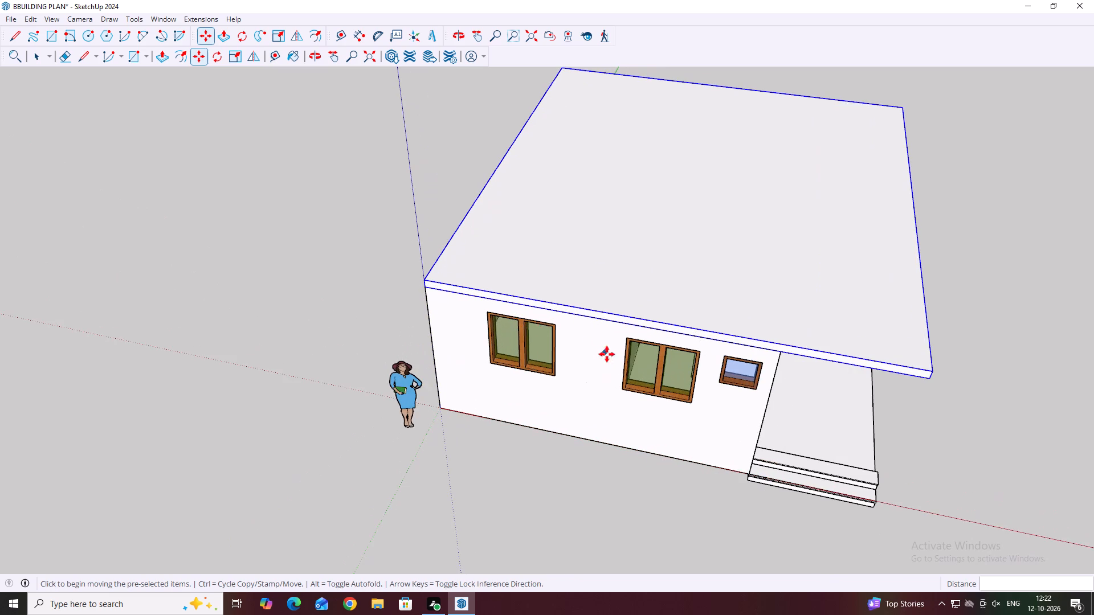
{"action": "middle_click_drag", "start_coordinate": [664, 388], "coordinate": [512, 239]}
{"action": "middle_click_drag", "start_coordinate": [681, 348], "coordinate": [389, 335]}
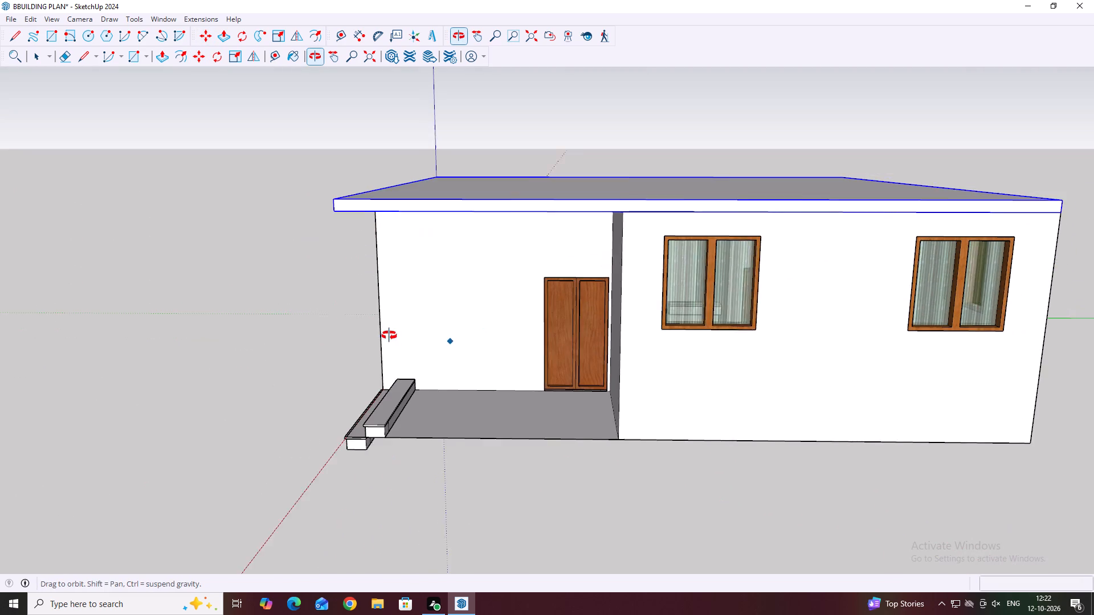
{"action": "middle_click_drag", "start_coordinate": [389, 335], "coordinate": [393, 335]}
{"action": "scroll", "coordinate": [762, 347], "scroll_direction": "up", "scroll_amount": 3}
{"action": "scroll", "coordinate": [742, 294], "scroll_direction": "up", "scroll_amount": 3}
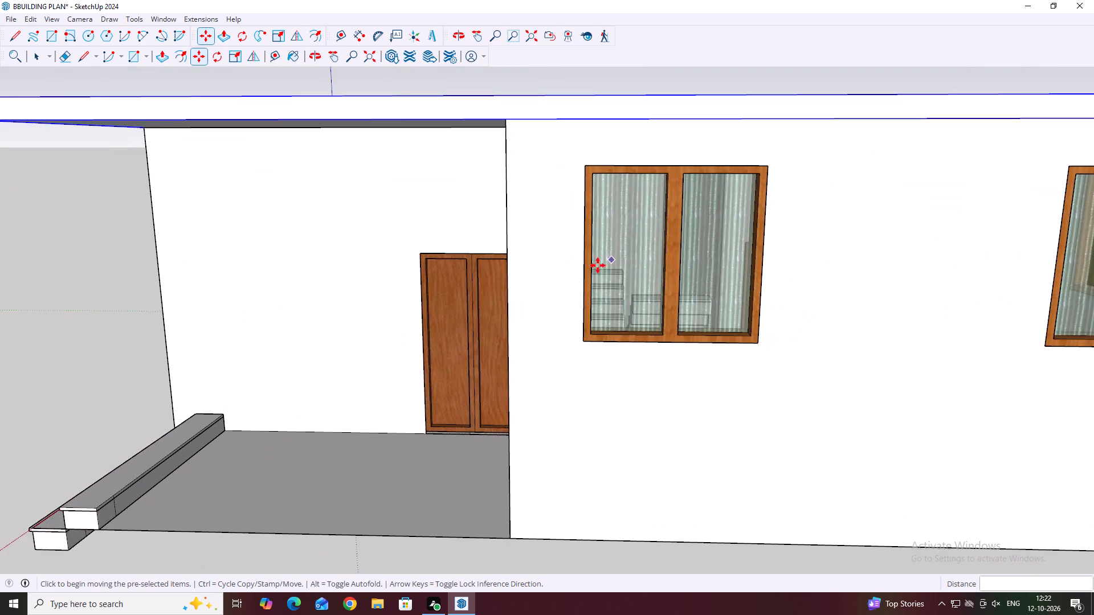
{"action": "scroll", "coordinate": [586, 268], "scroll_direction": "up", "scroll_amount": 5}
{"action": "middle_click_drag", "start_coordinate": [685, 298], "coordinate": [562, 350]}
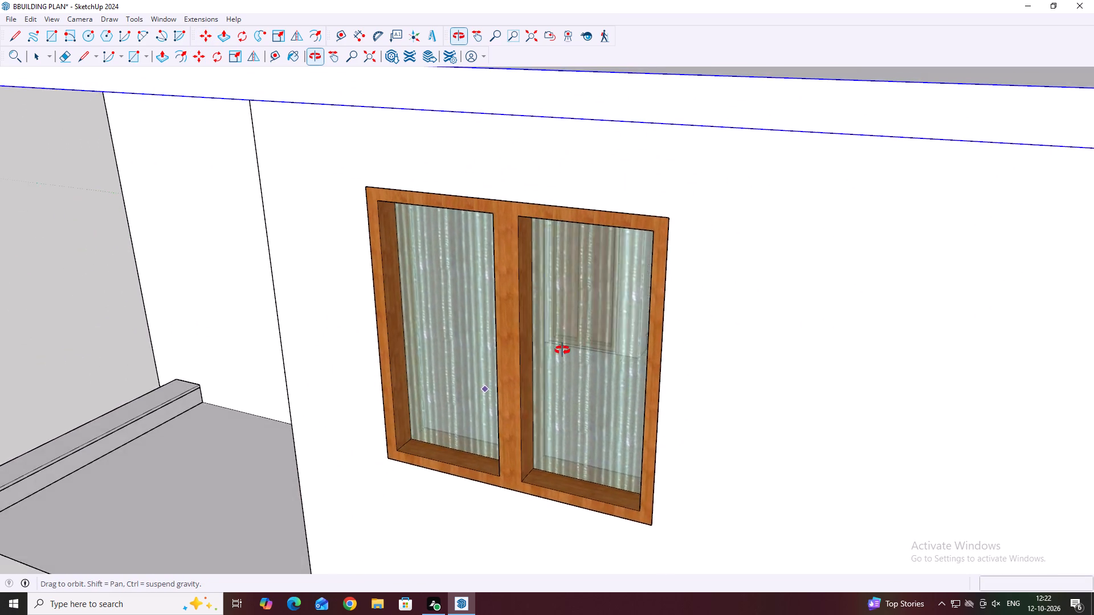
{"action": "middle_click_drag", "start_coordinate": [562, 350], "coordinate": [424, 337]}
{"action": "middle_click_drag", "start_coordinate": [687, 375], "coordinate": [532, 366]}
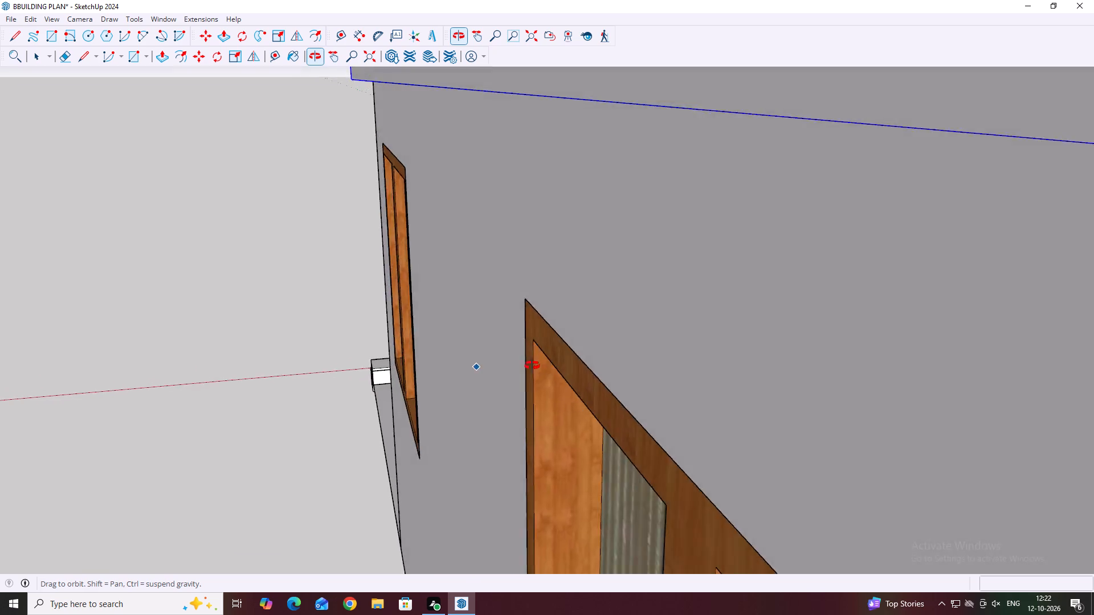
{"action": "middle_click_drag", "start_coordinate": [532, 366], "coordinate": [664, 363]}
{"action": "scroll", "coordinate": [319, 269], "scroll_direction": "down", "scroll_amount": 5}
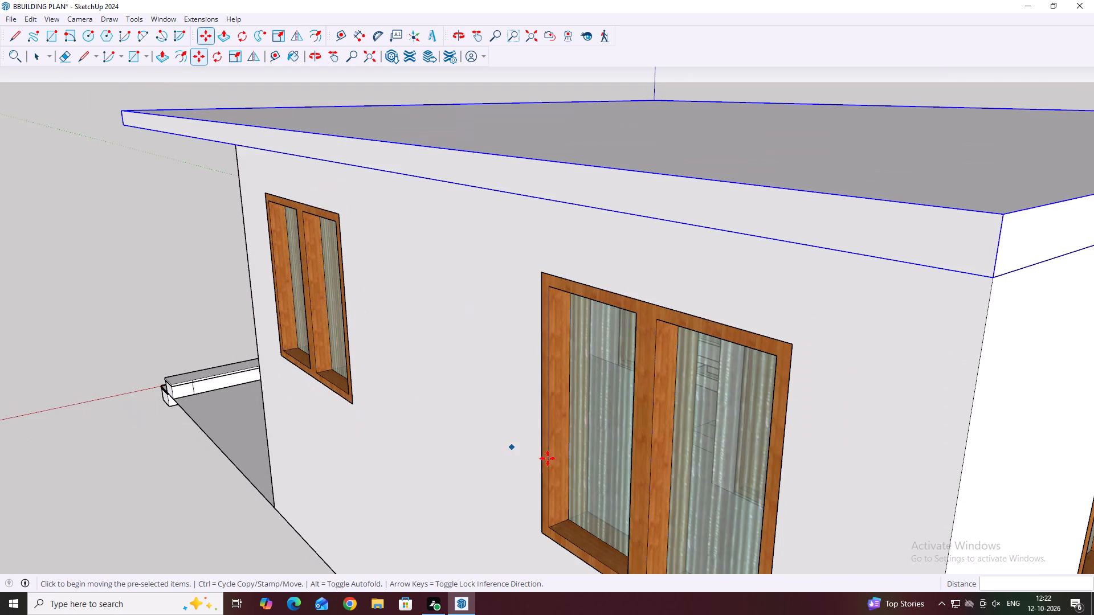
{"action": "scroll", "coordinate": [741, 503], "scroll_direction": "up", "scroll_amount": 3}
{"action": "middle_click_drag", "start_coordinate": [744, 500], "coordinate": [455, 396]}
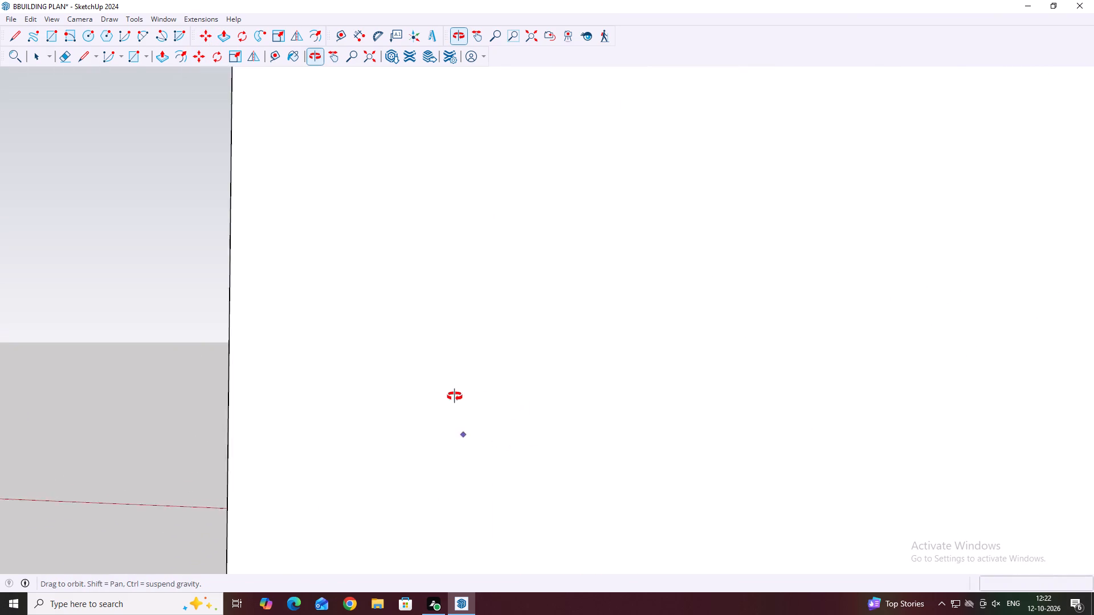
{"action": "middle_click_drag", "start_coordinate": [455, 396], "coordinate": [424, 408]}
{"action": "scroll", "coordinate": [424, 409], "scroll_direction": "down", "scroll_amount": 11}
{"action": "middle_click_drag", "start_coordinate": [798, 497], "coordinate": [828, 534]}
{"action": "scroll", "coordinate": [867, 507], "scroll_direction": "up", "scroll_amount": 2}
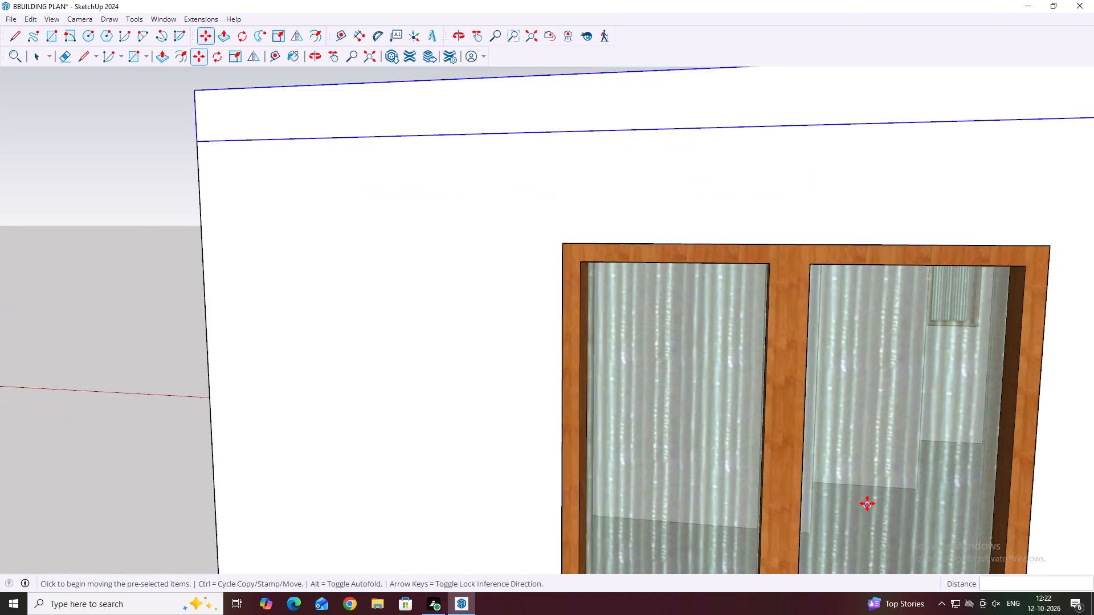
{"action": "scroll", "coordinate": [867, 503], "scroll_direction": "up", "scroll_amount": 5}
{"action": "middle_click_drag", "start_coordinate": [871, 490], "coordinate": [643, 452]}
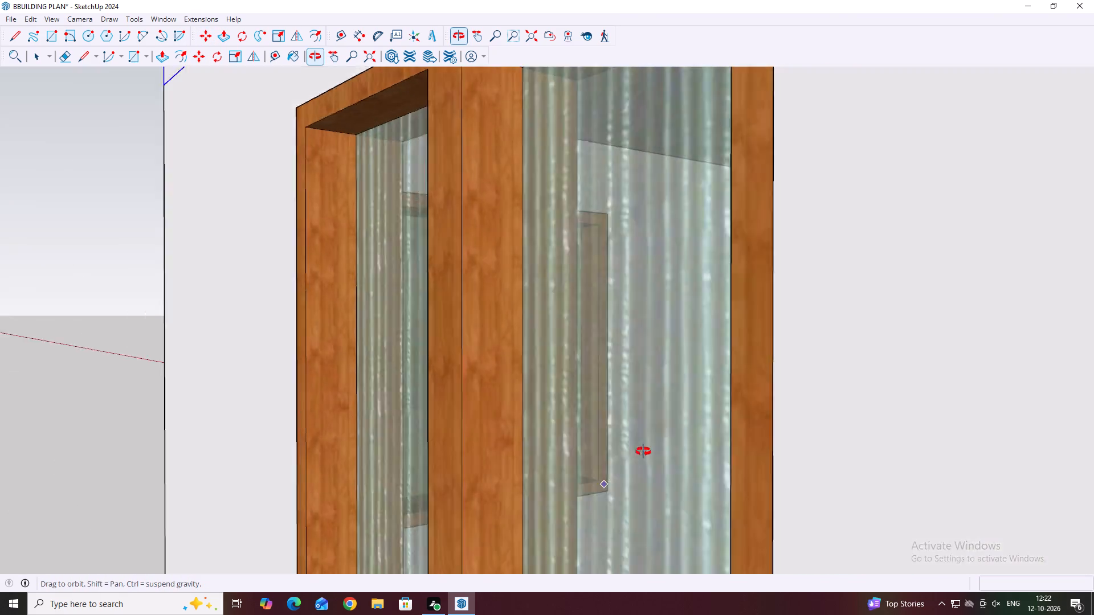
{"action": "middle_click_drag", "start_coordinate": [643, 452], "coordinate": [484, 439]}
{"action": "scroll", "coordinate": [484, 439], "scroll_direction": "down", "scroll_amount": 4}
{"action": "scroll", "coordinate": [500, 422], "scroll_direction": "down", "scroll_amount": 17}
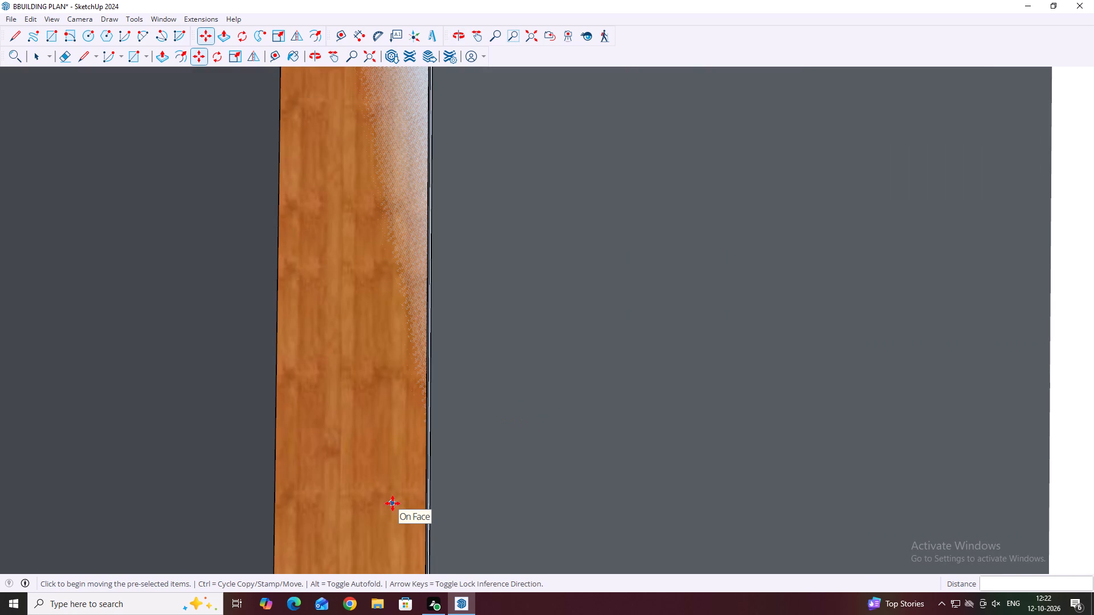
{"action": "scroll", "coordinate": [394, 502], "scroll_direction": "down", "scroll_amount": 20}
{"action": "scroll", "coordinate": [394, 502], "scroll_direction": "down", "scroll_amount": 20}
{"action": "scroll", "coordinate": [394, 502], "scroll_direction": "down", "scroll_amount": 20}
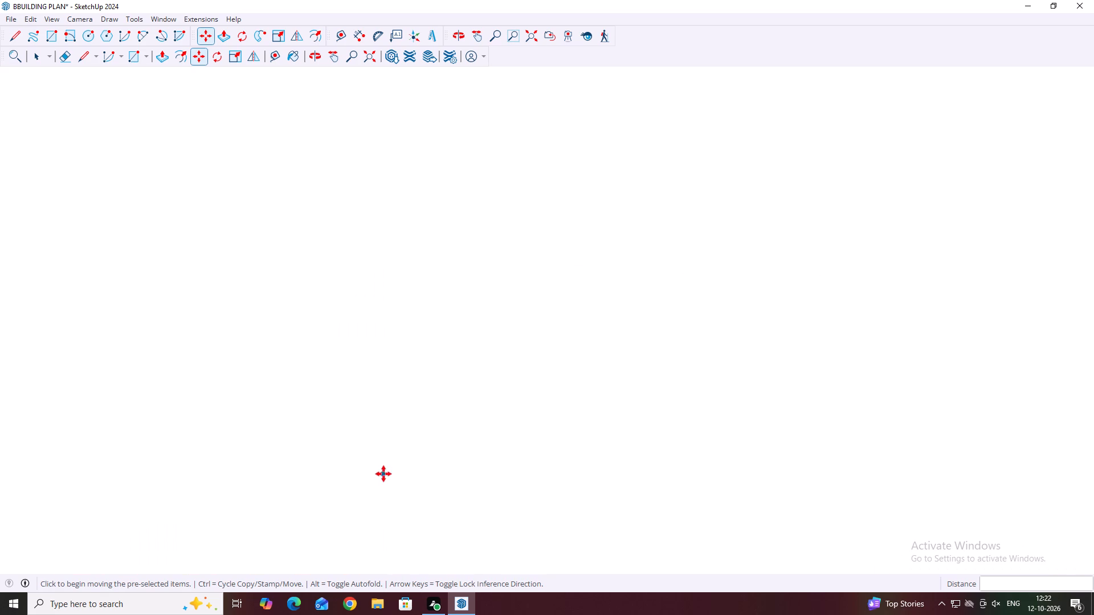
{"action": "scroll", "coordinate": [383, 474], "scroll_direction": "down", "scroll_amount": 20}
{"action": "scroll", "coordinate": [383, 474], "scroll_direction": "down", "scroll_amount": 20}
{"action": "scroll", "coordinate": [383, 474], "scroll_direction": "down", "scroll_amount": 11}
{"action": "scroll", "coordinate": [329, 461], "scroll_direction": "down", "scroll_amount": 20}
{"action": "scroll", "coordinate": [329, 461], "scroll_direction": "down", "scroll_amount": 18}
{"action": "scroll", "coordinate": [394, 445], "scroll_direction": "up", "scroll_amount": 1}
{"action": "scroll", "coordinate": [394, 445], "scroll_direction": "down", "scroll_amount": 2}
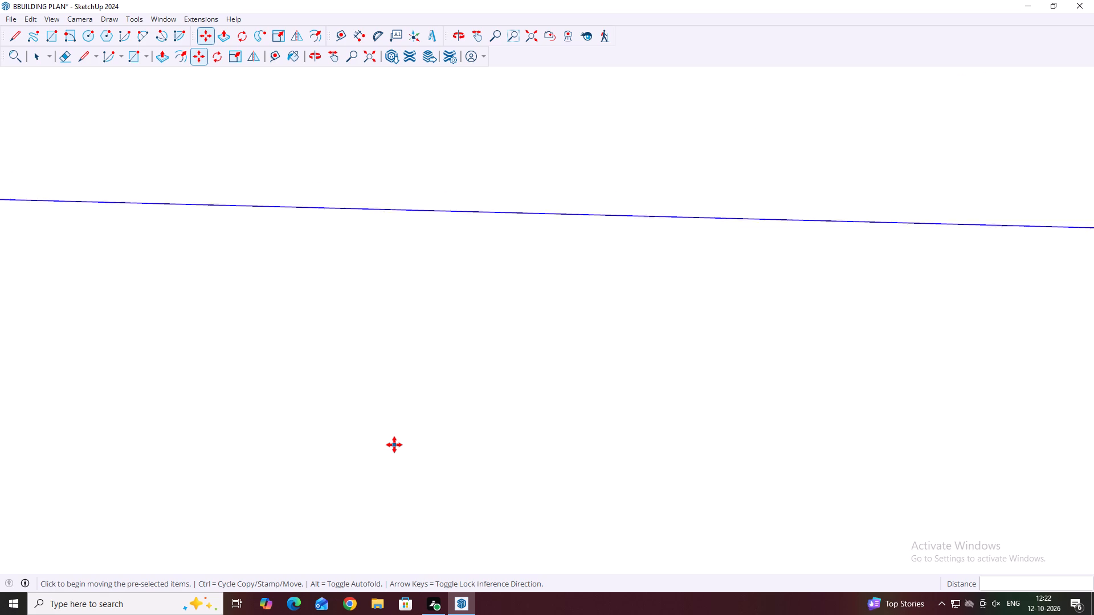
{"action": "scroll", "coordinate": [394, 445], "scroll_direction": "down", "scroll_amount": 12}
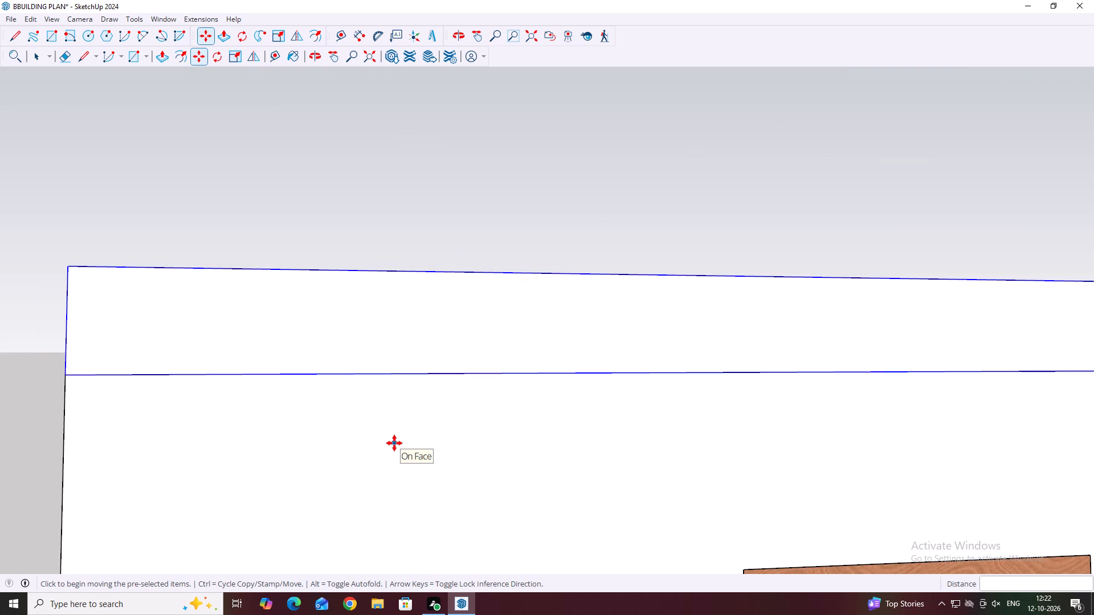
{"action": "scroll", "coordinate": [320, 437], "scroll_direction": "down", "scroll_amount": 7}
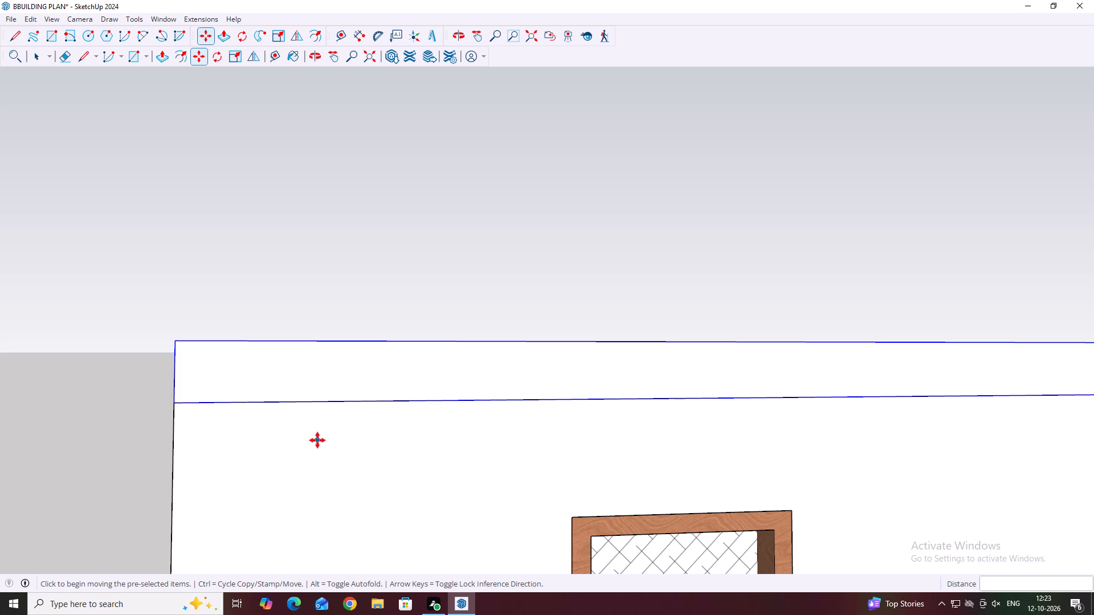
{"action": "scroll", "coordinate": [277, 403], "scroll_direction": "down", "scroll_amount": 17}
{"action": "middle_click_drag", "start_coordinate": [32, 330], "coordinate": [164, 408]}
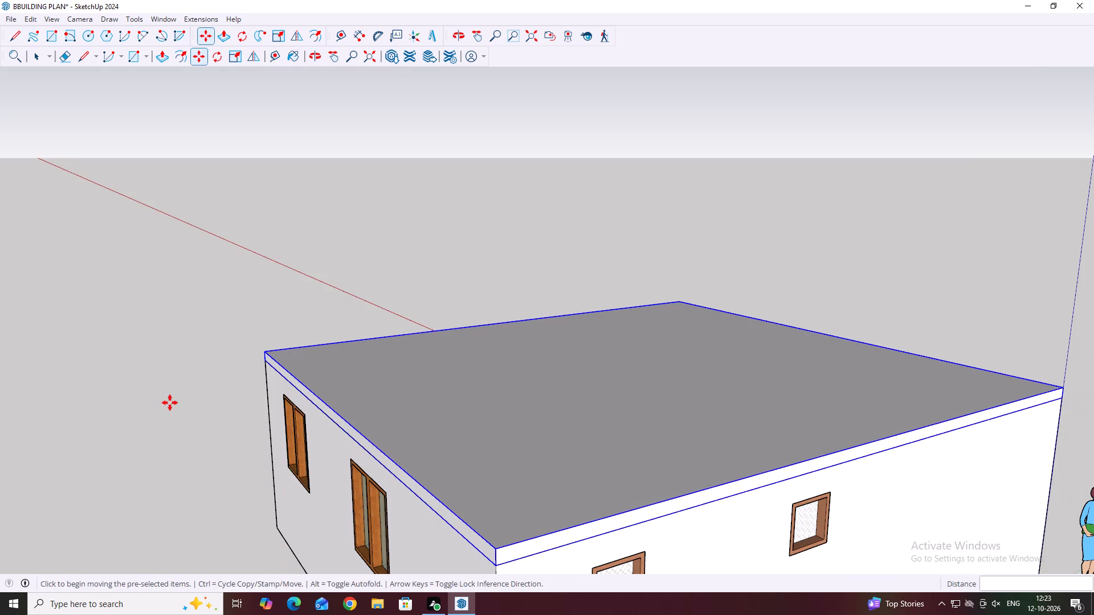
{"action": "key", "text": "space"}
{"action": "left_click_drag", "start_coordinate": [83, 309], "coordinate": [88, 317]}
Examine the roofed house from all sides, including the porch overhang, entrance steps, door and windows.
{"action": "scroll", "coordinate": [161, 380], "scroll_direction": "down", "scroll_amount": 7}
{"action": "middle_click_drag", "start_coordinate": [364, 331], "coordinate": [639, 326]}
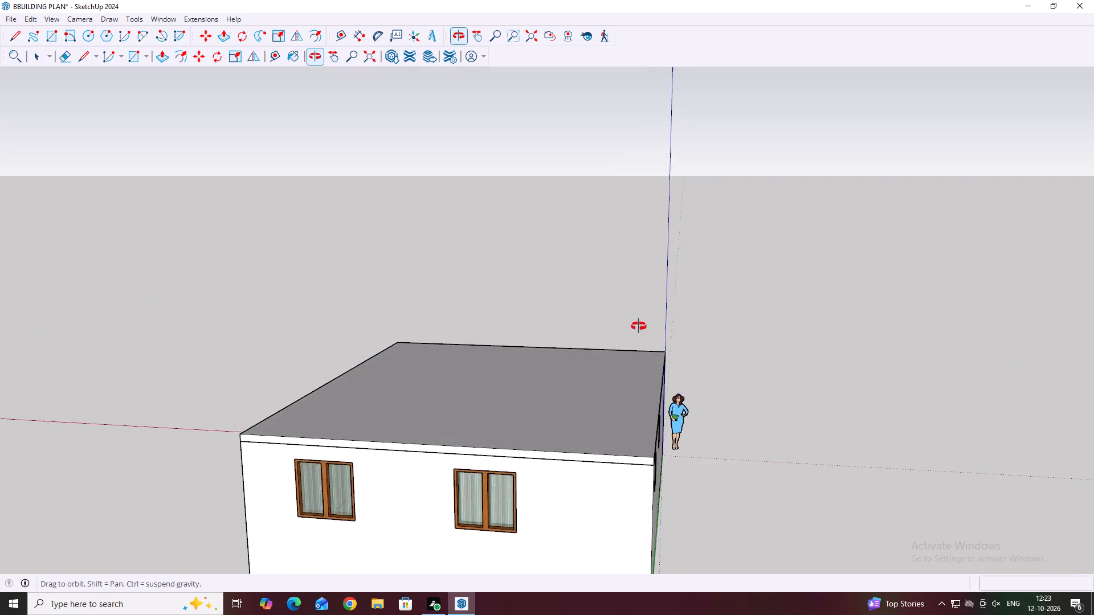
{"action": "middle_click_drag", "start_coordinate": [639, 326], "coordinate": [640, 334]}
{"action": "middle_click_drag", "start_coordinate": [272, 285], "coordinate": [371, 313]}
{"action": "scroll", "coordinate": [410, 317], "scroll_direction": "down", "scroll_amount": 6}
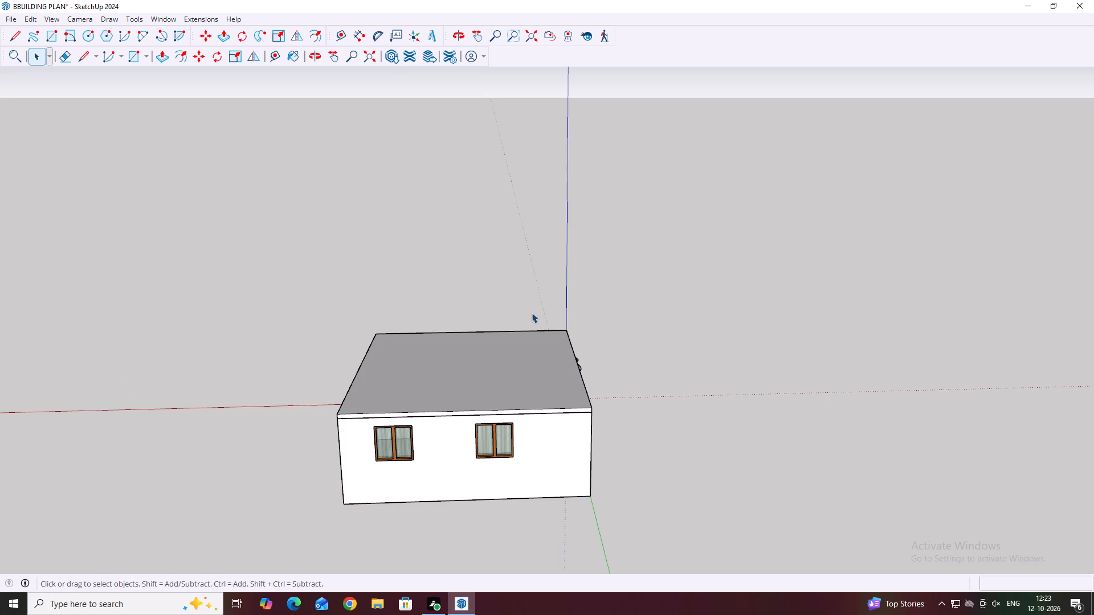
{"action": "middle_click_drag", "start_coordinate": [244, 425], "coordinate": [514, 415]}
{"action": "middle_click_drag", "start_coordinate": [303, 434], "coordinate": [555, 428]}
{"action": "middle_click_drag", "start_coordinate": [443, 450], "coordinate": [488, 443]}
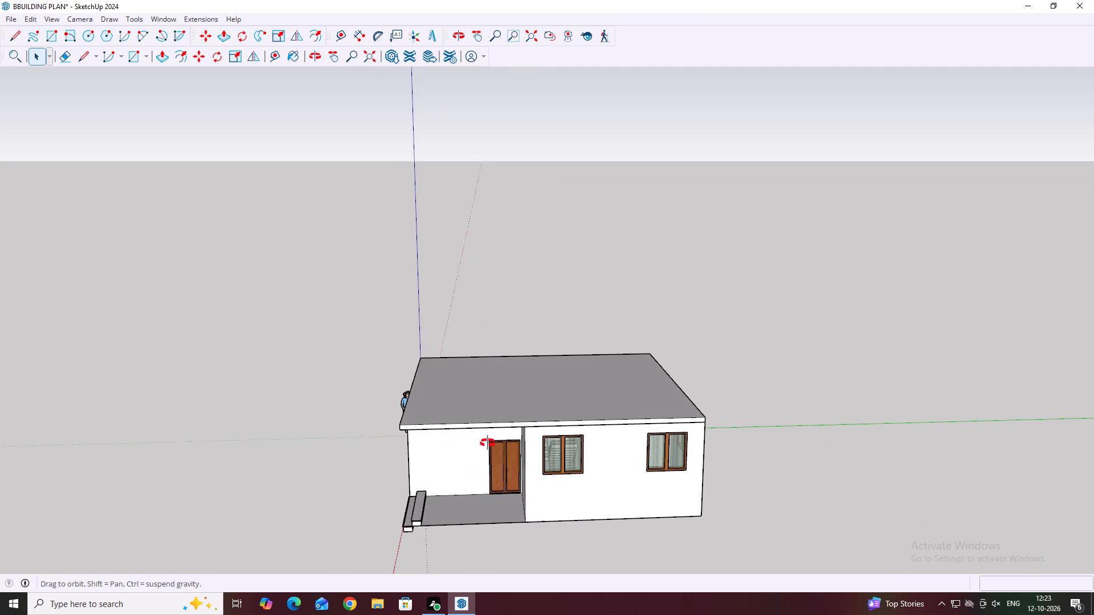
{"action": "middle_click_drag", "start_coordinate": [488, 443], "coordinate": [693, 438]}
{"action": "middle_click_drag", "start_coordinate": [434, 555], "coordinate": [477, 538]}
{"action": "scroll", "coordinate": [457, 548], "scroll_direction": "down", "scroll_amount": 5}
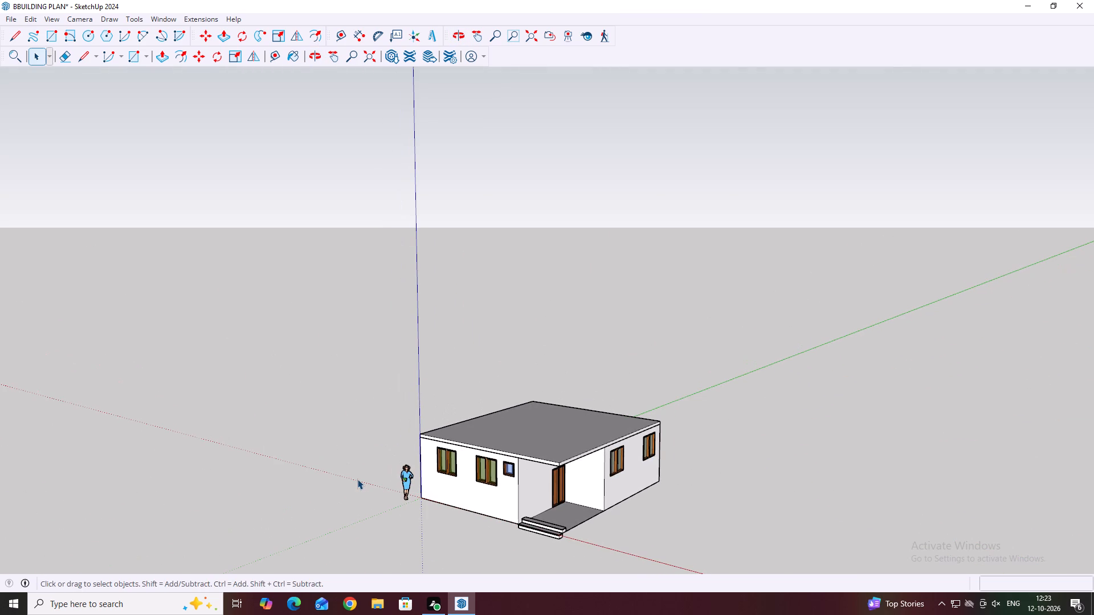
{"action": "middle_click_drag", "start_coordinate": [604, 502], "coordinate": [673, 514]}
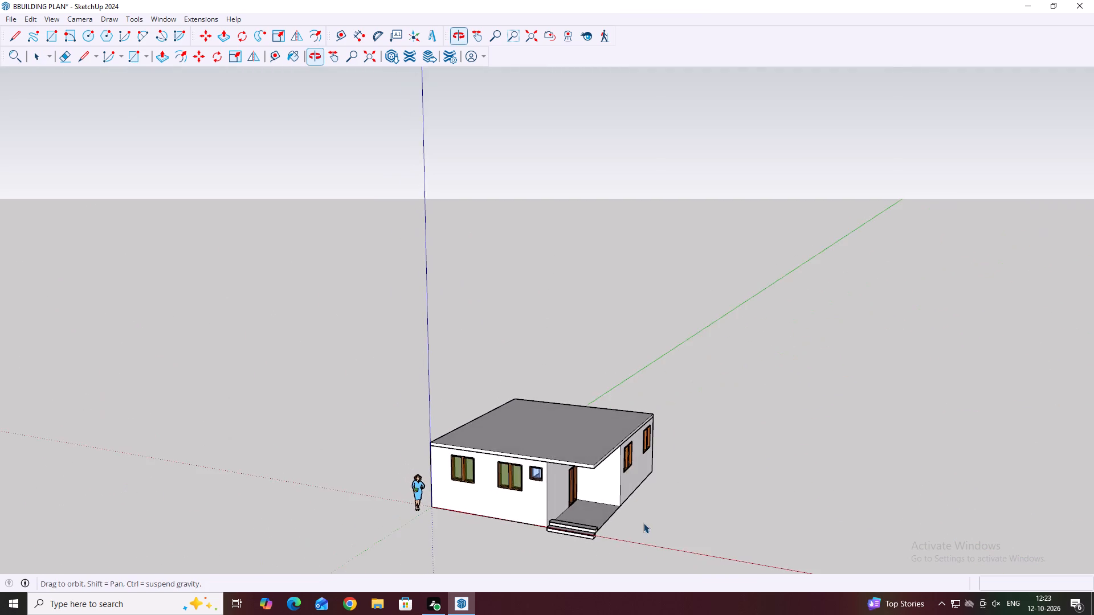
{"action": "scroll", "coordinate": [561, 536], "scroll_direction": "up", "scroll_amount": 6}
{"action": "middle_click_drag", "start_coordinate": [558, 534], "coordinate": [600, 532]}
{"action": "middle_click_drag", "start_coordinate": [588, 512], "coordinate": [610, 546]}
{"action": "scroll", "coordinate": [610, 546], "scroll_direction": "up", "scroll_amount": 6}
{"action": "middle_click_drag", "start_coordinate": [584, 457], "coordinate": [313, 454]}
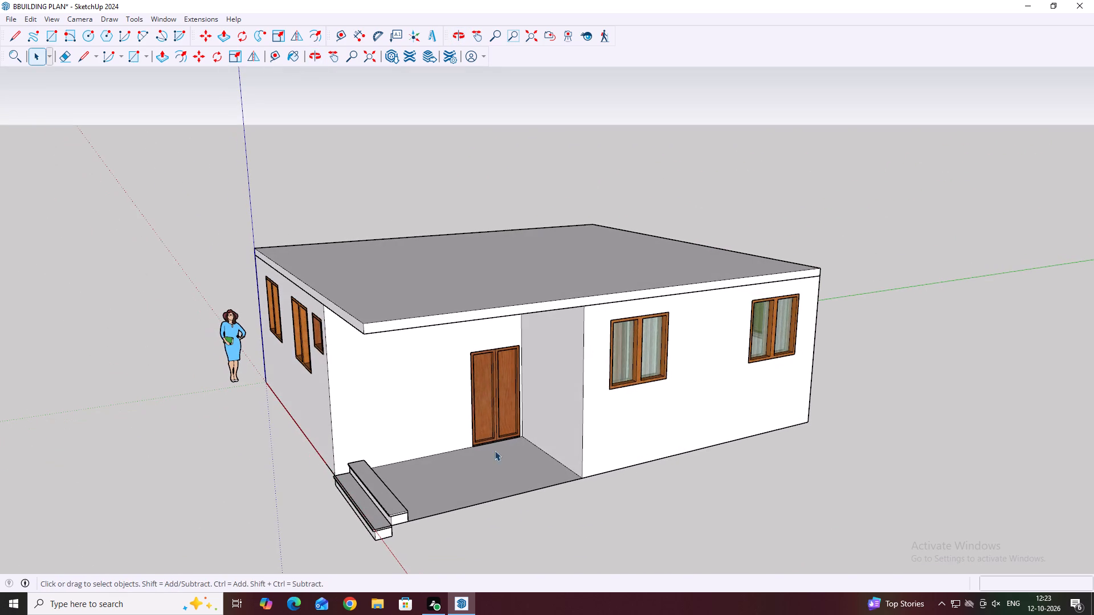
{"action": "middle_click_drag", "start_coordinate": [407, 498], "coordinate": [352, 509]}
{"action": "left_click", "coordinate": [398, 491]}
{"action": "left_click", "coordinate": [709, 491]}
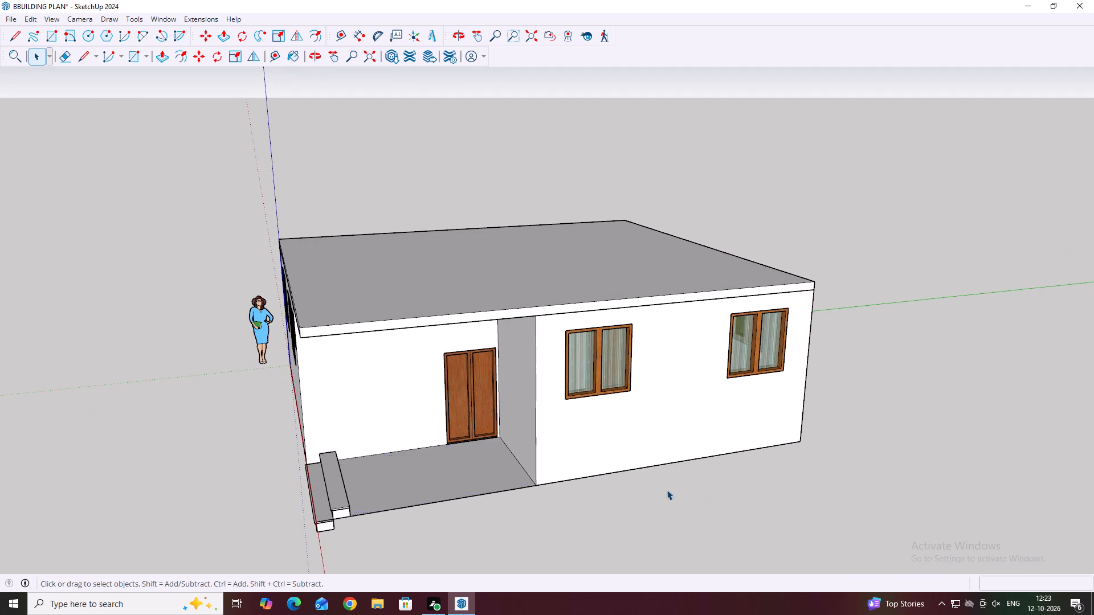
{"action": "middle_click_drag", "start_coordinate": [1, 405], "coordinate": [379, 461]}
{"action": "scroll", "coordinate": [441, 459], "scroll_direction": "up", "scroll_amount": 8}
{"action": "middle_click_drag", "start_coordinate": [476, 460], "coordinate": [493, 460]}
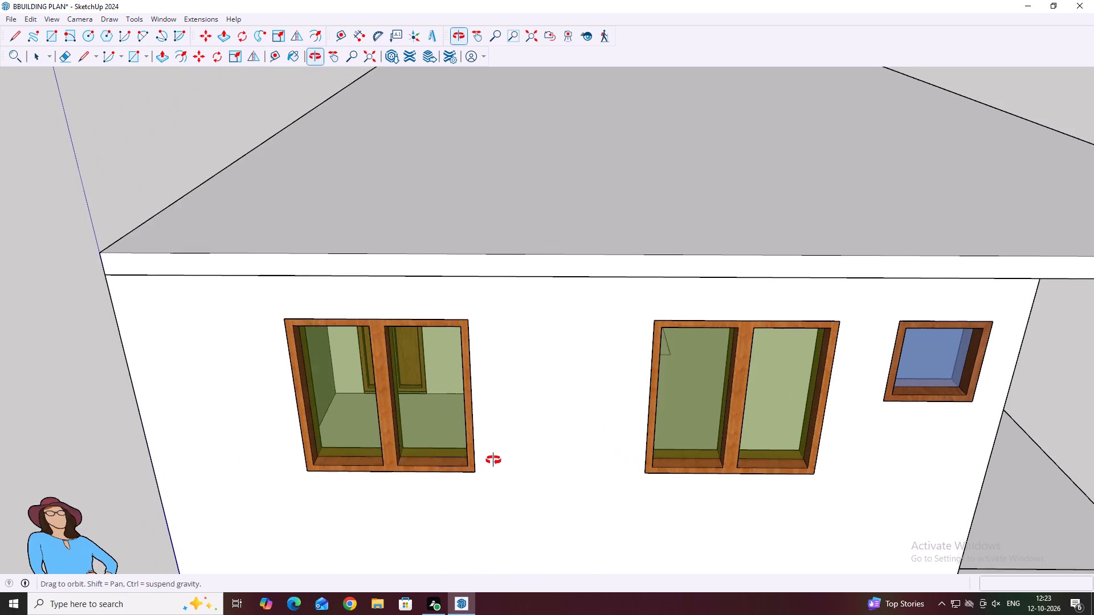
{"action": "middle_click_drag", "start_coordinate": [493, 460], "coordinate": [517, 462]}
{"action": "scroll", "coordinate": [247, 374], "scroll_direction": "down", "scroll_amount": 6}
{"action": "middle_click_drag", "start_coordinate": [448, 404], "coordinate": [431, 387]}
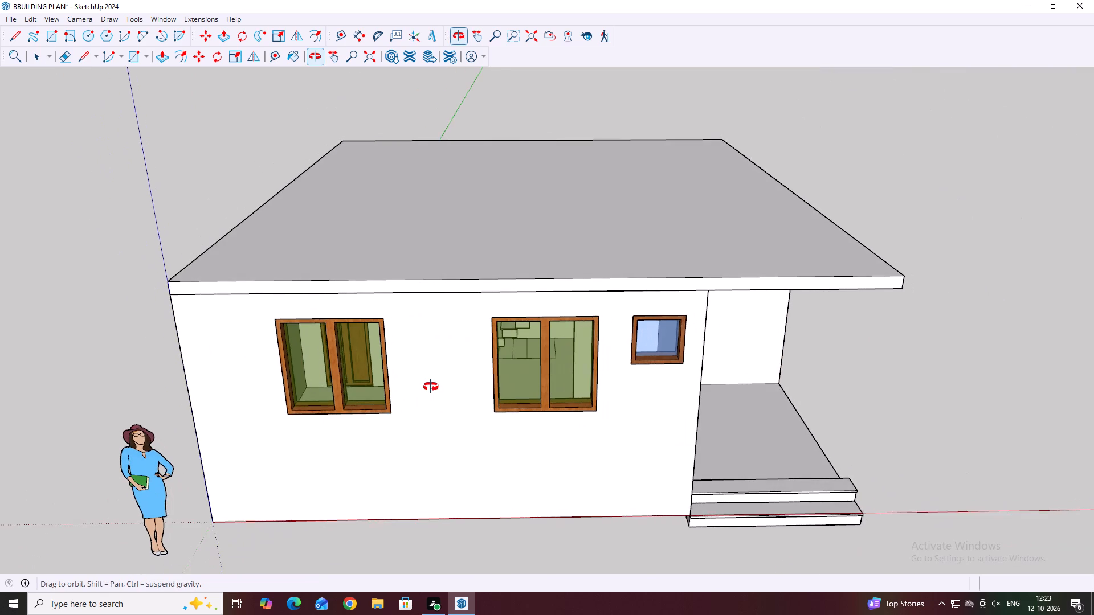
{"action": "middle_click_drag", "start_coordinate": [431, 387], "coordinate": [427, 386]}
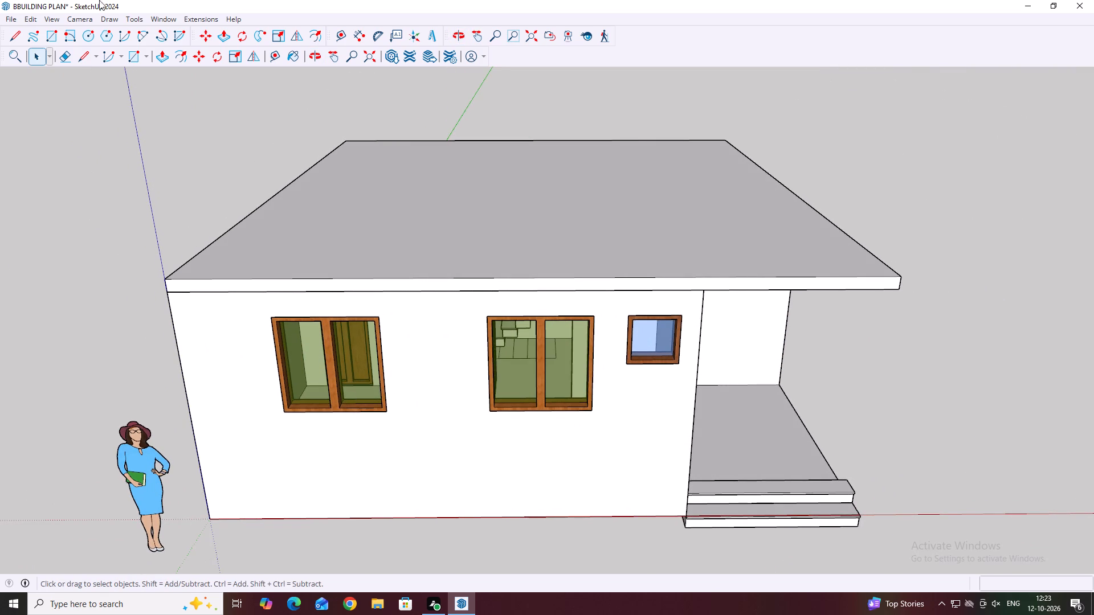
Save the model as a SketchUp file under the name BBUILDING PLAN, replacing the existing file.
{"action": "left_click", "coordinate": [6, 19]}
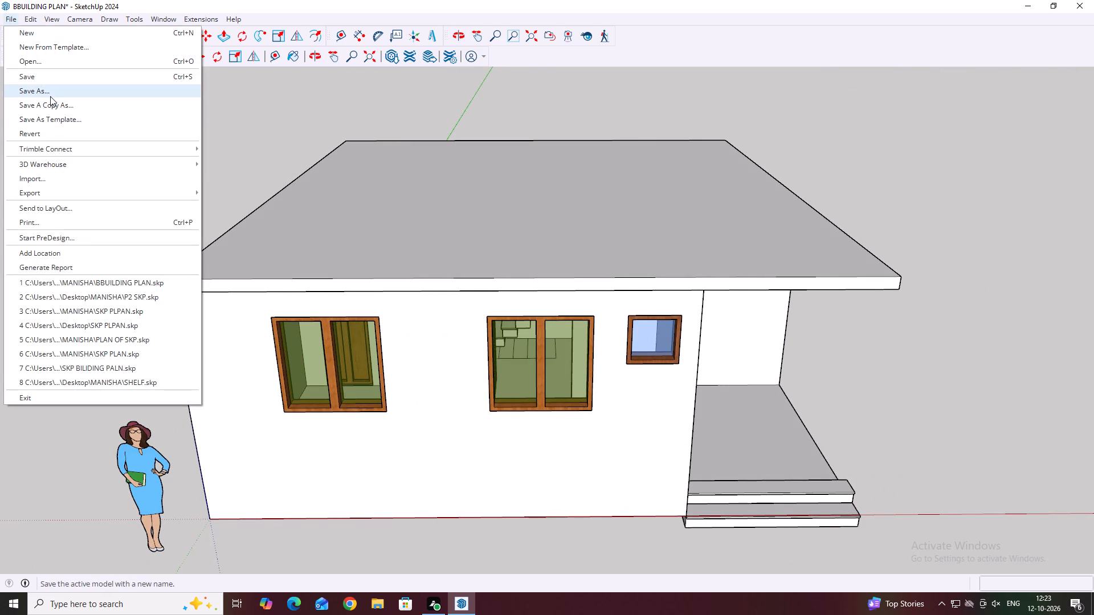
{"action": "left_click", "coordinate": [50, 96]}
{"action": "left_click", "coordinate": [447, 298]}
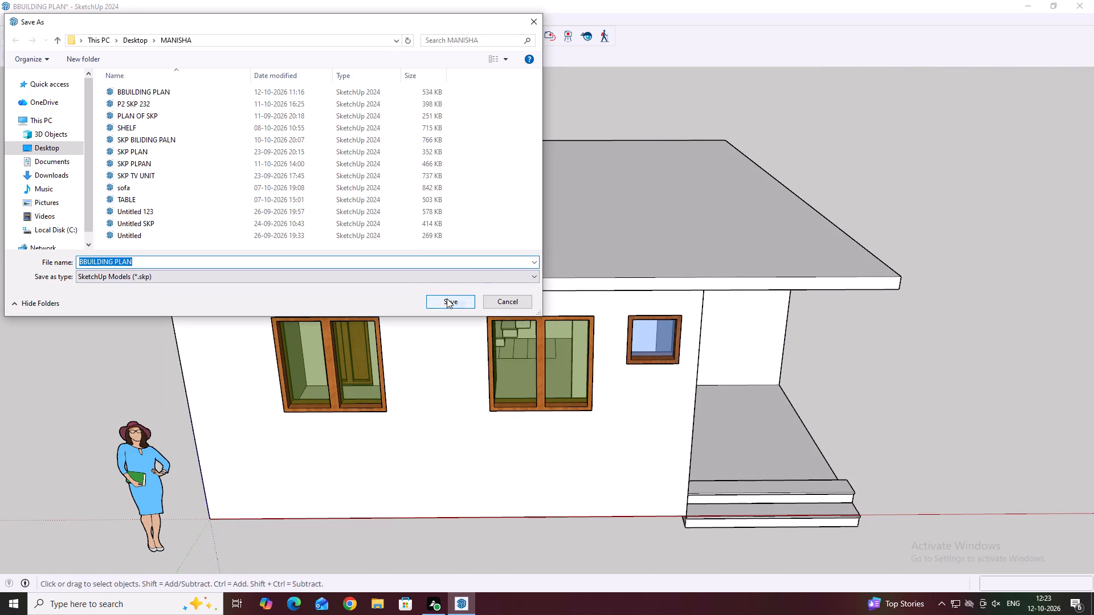
{"action": "left_click", "coordinate": [566, 302]}
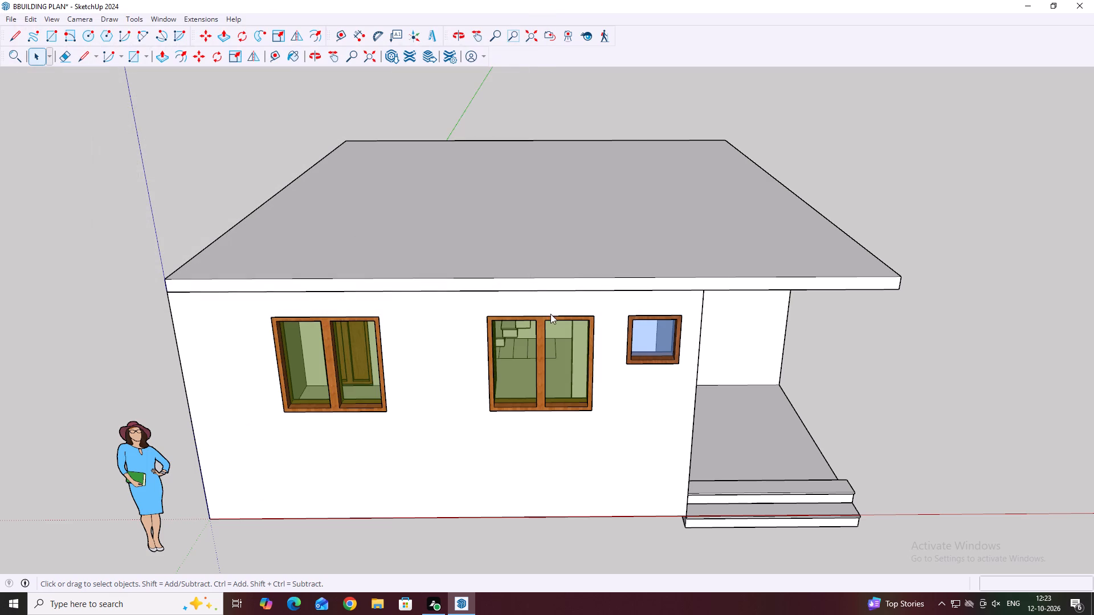
Print the current front view of the roofed house with Microsoft Print to PDF, naming the file BUILDING PLAN PDF.
{"action": "middle_click_drag", "start_coordinate": [520, 352], "coordinate": [525, 347]}
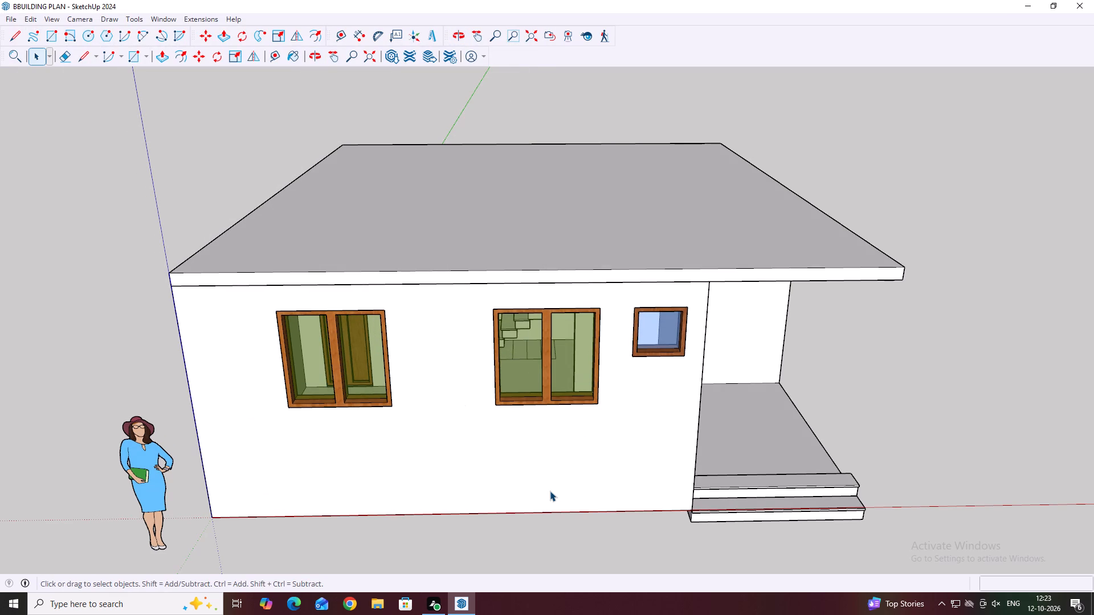
{"action": "left_click", "coordinate": [14, 17]}
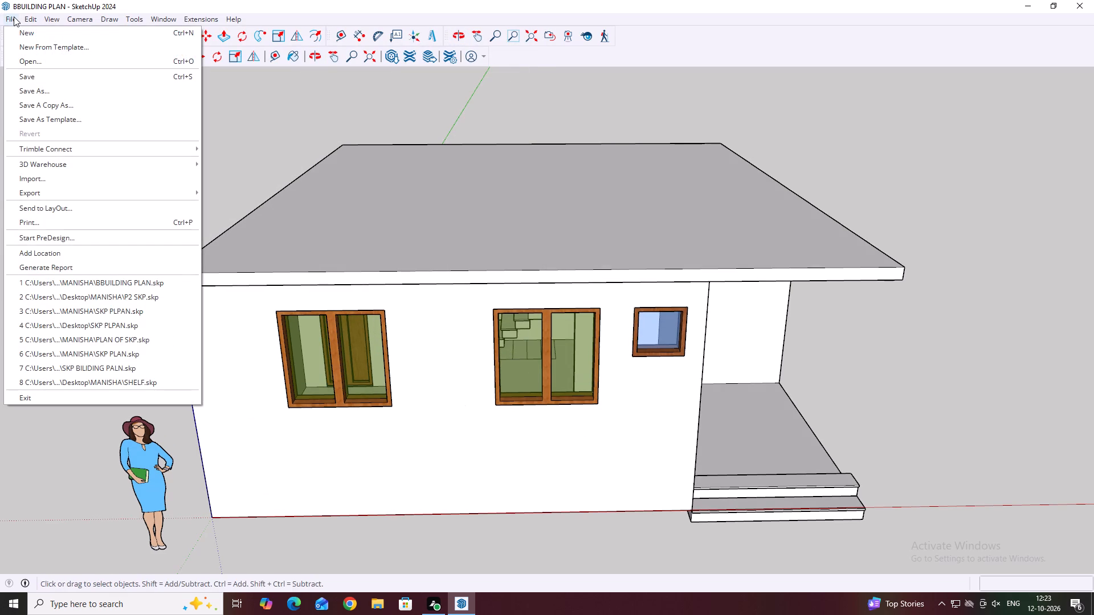
{"action": "left_click", "coordinate": [47, 224]}
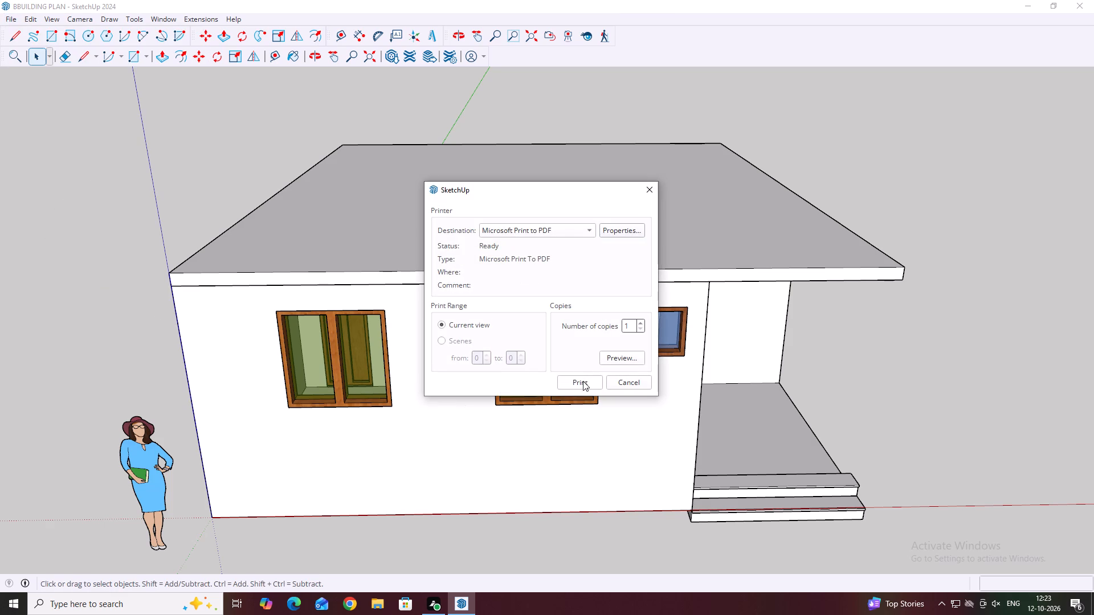
{"action": "left_click", "coordinate": [583, 382]}
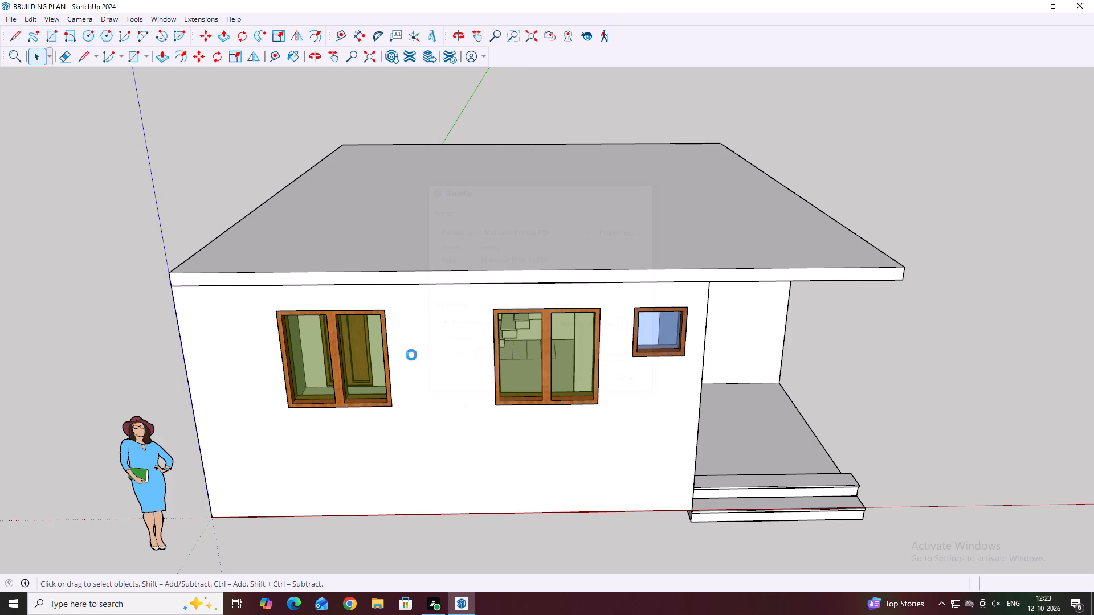
{"action": "left_click", "coordinate": [126, 266]}
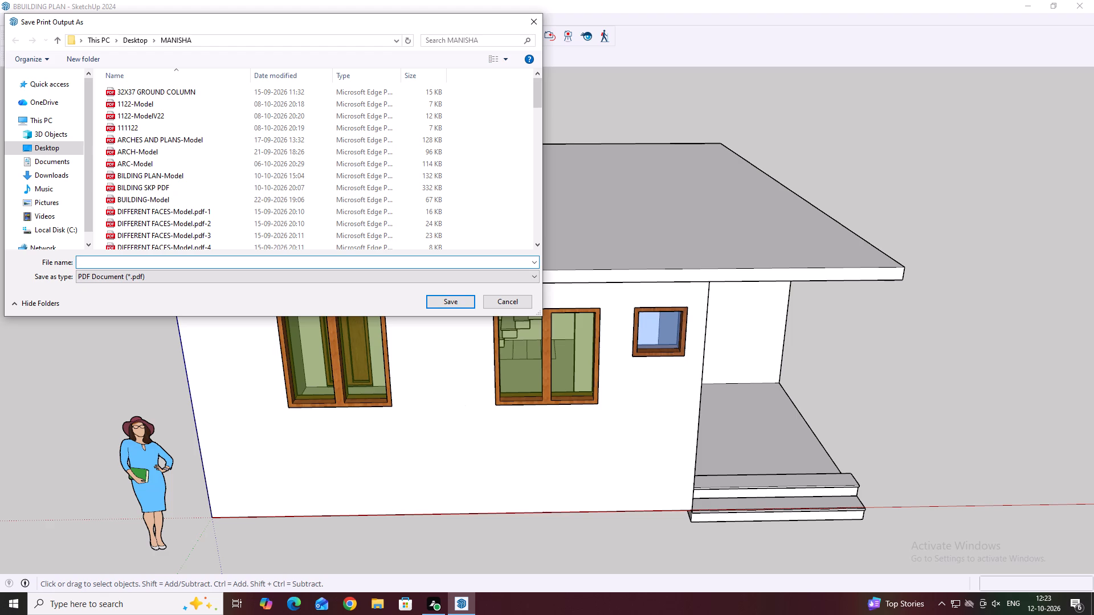
{"action": "type", "text": "BUIL"}
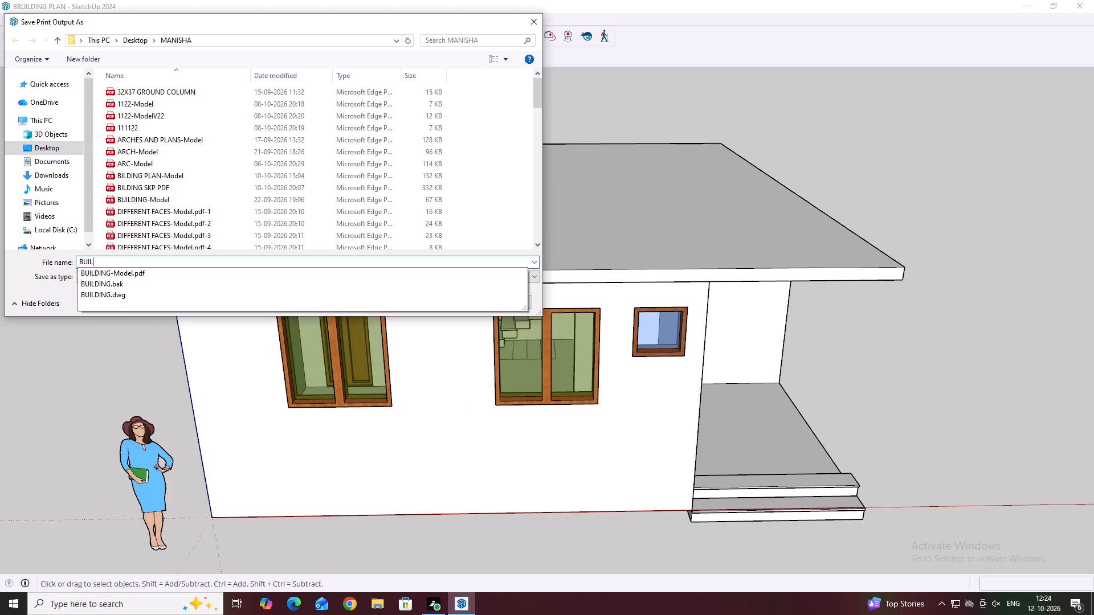
{"action": "type", "text": "DING PLAN"}
{"action": "key", "text": "space"}
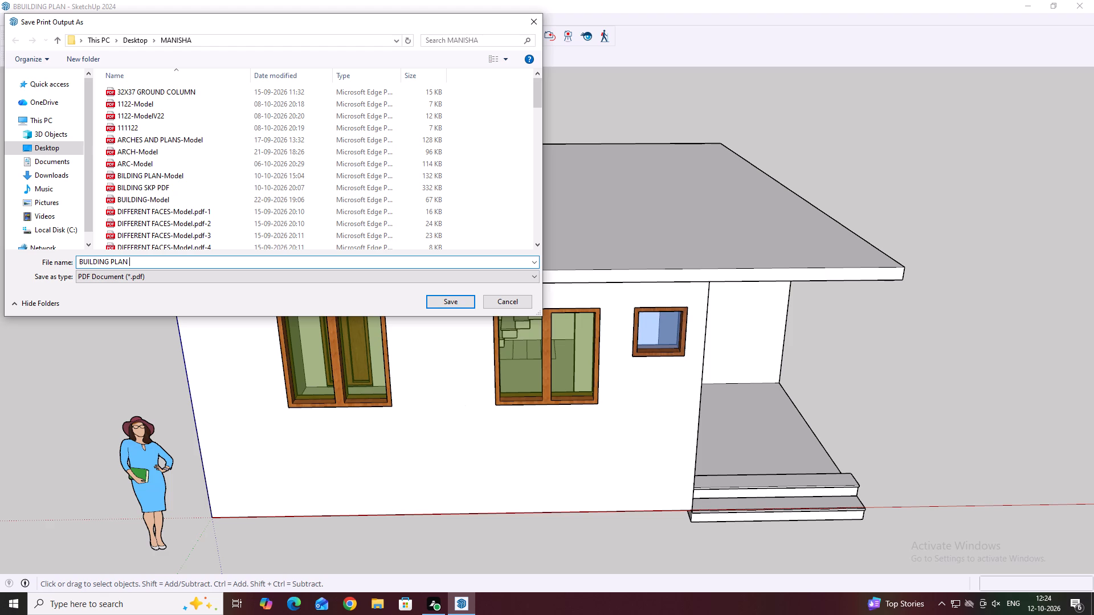
{"action": "type", "text": "PDF"}
{"action": "left_click", "coordinate": [440, 300]}
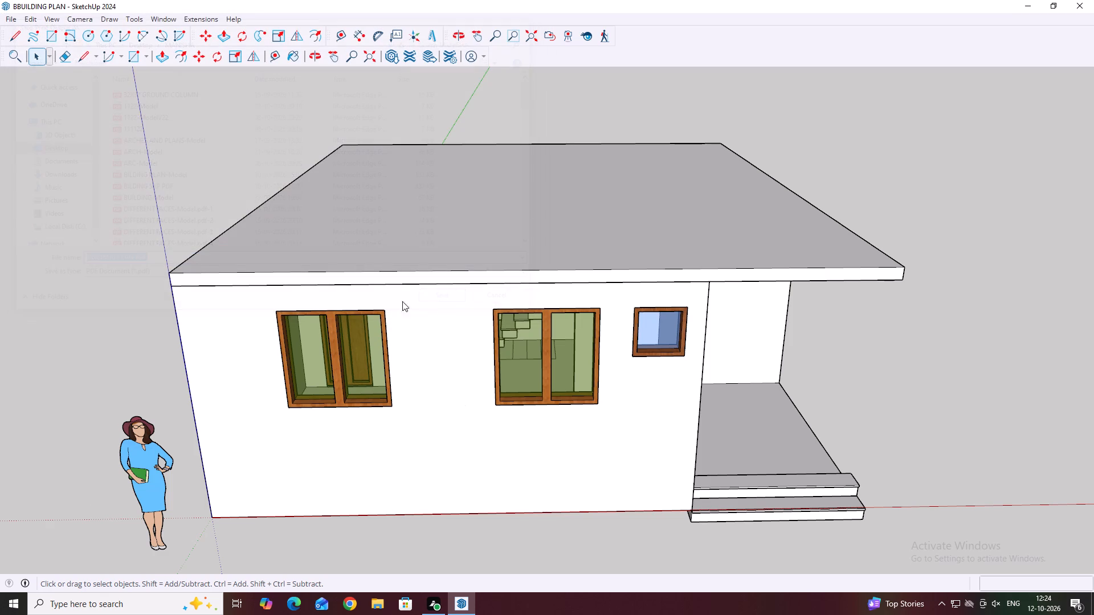
Check the house view in the BUILDING PLAN PDF file in Acrobat Reader and return to the SketchUp model.
{"action": "scroll", "coordinate": [285, 296], "scroll_direction": "down", "scroll_amount": 6}
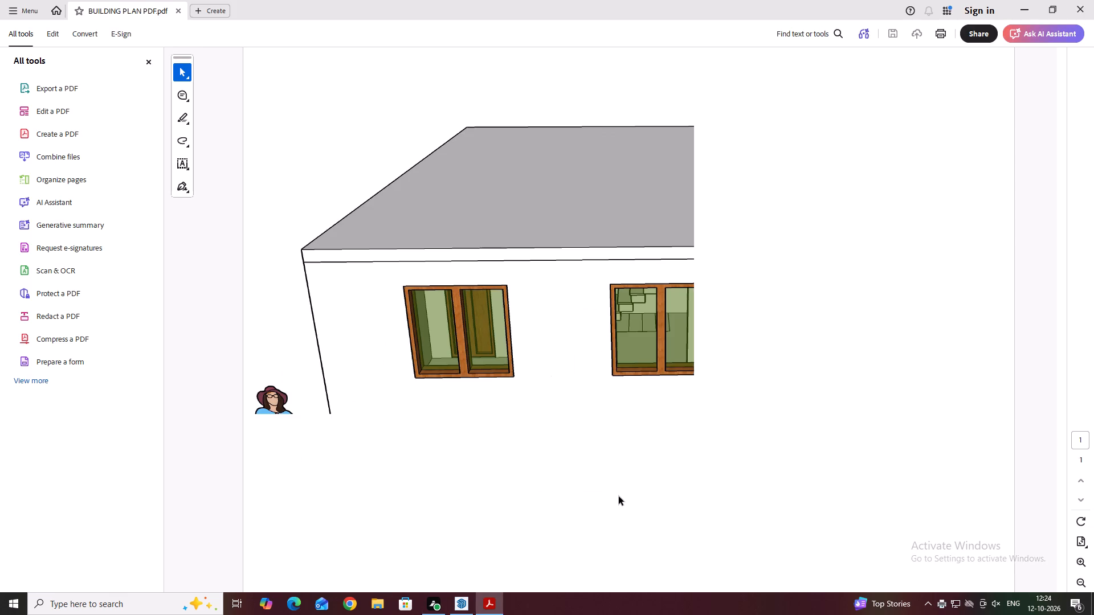
{"action": "scroll", "coordinate": [418, 307], "scroll_direction": "down", "scroll_amount": 4}
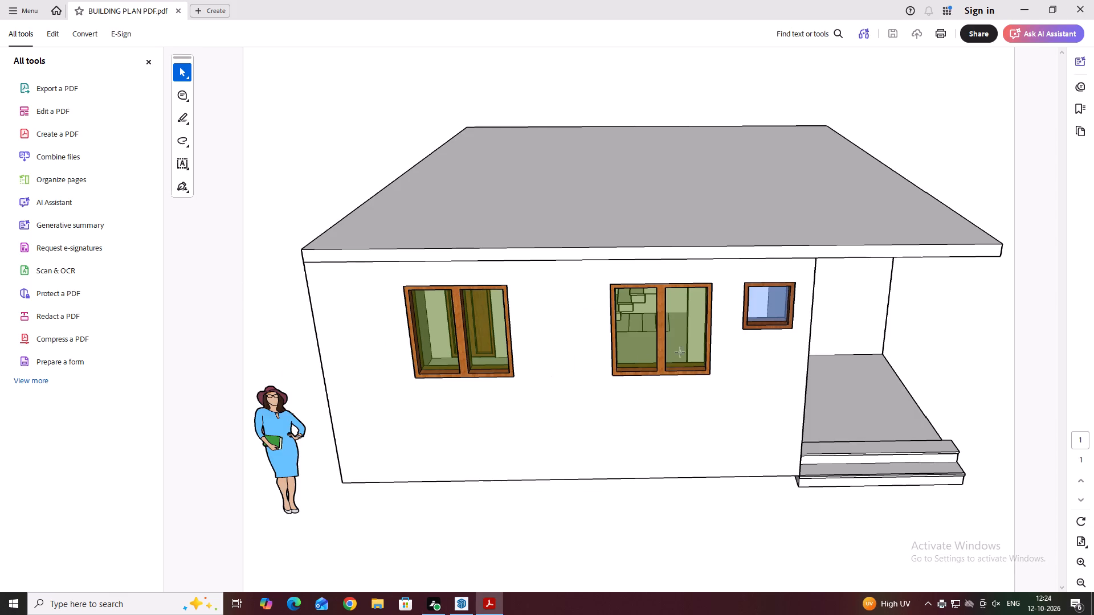
{"action": "middle_click_drag", "start_coordinate": [804, 304], "coordinate": [661, 218]}
{"action": "left_click", "coordinate": [1032, 7]}
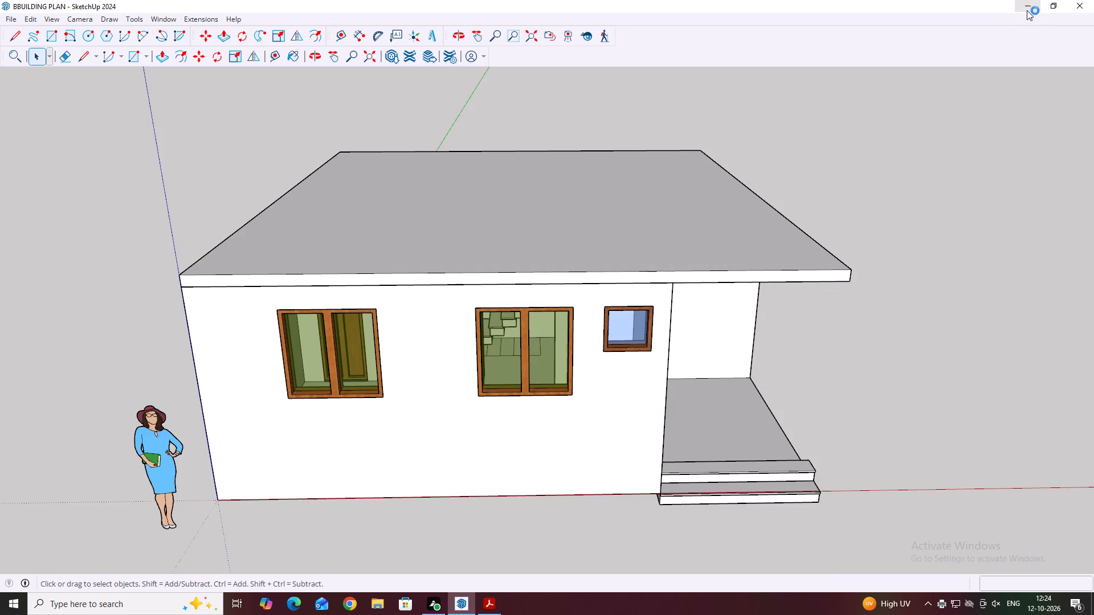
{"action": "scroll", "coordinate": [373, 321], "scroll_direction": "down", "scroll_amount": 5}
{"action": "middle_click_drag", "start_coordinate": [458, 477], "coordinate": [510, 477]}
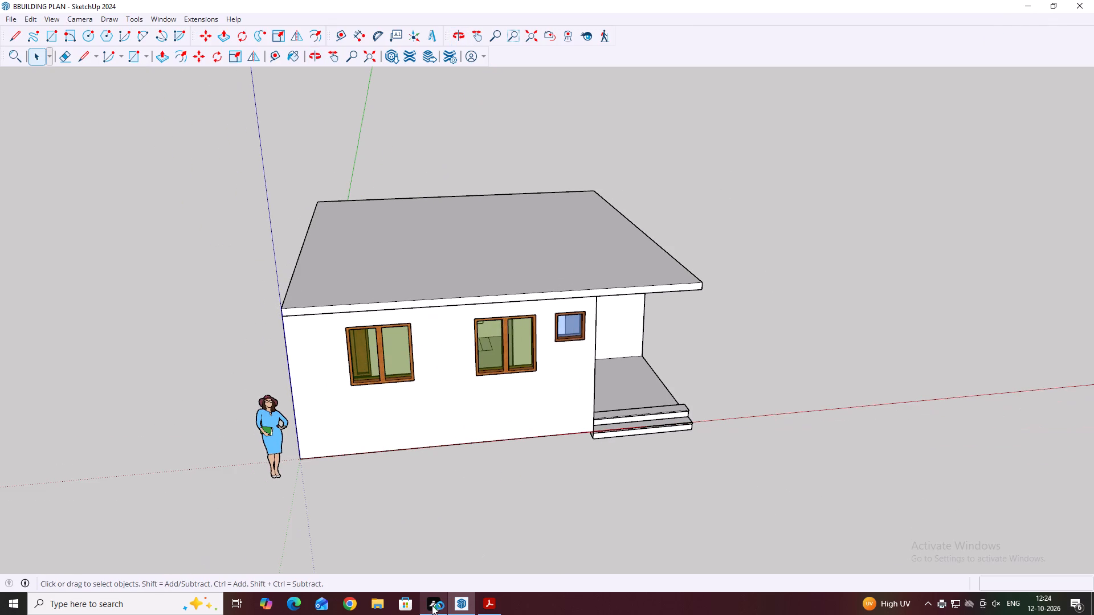